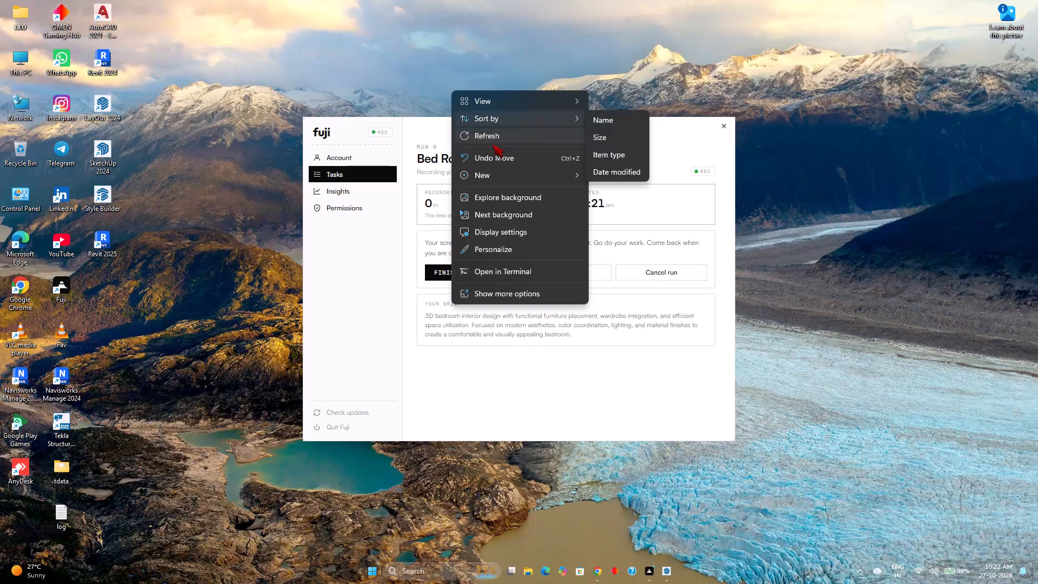
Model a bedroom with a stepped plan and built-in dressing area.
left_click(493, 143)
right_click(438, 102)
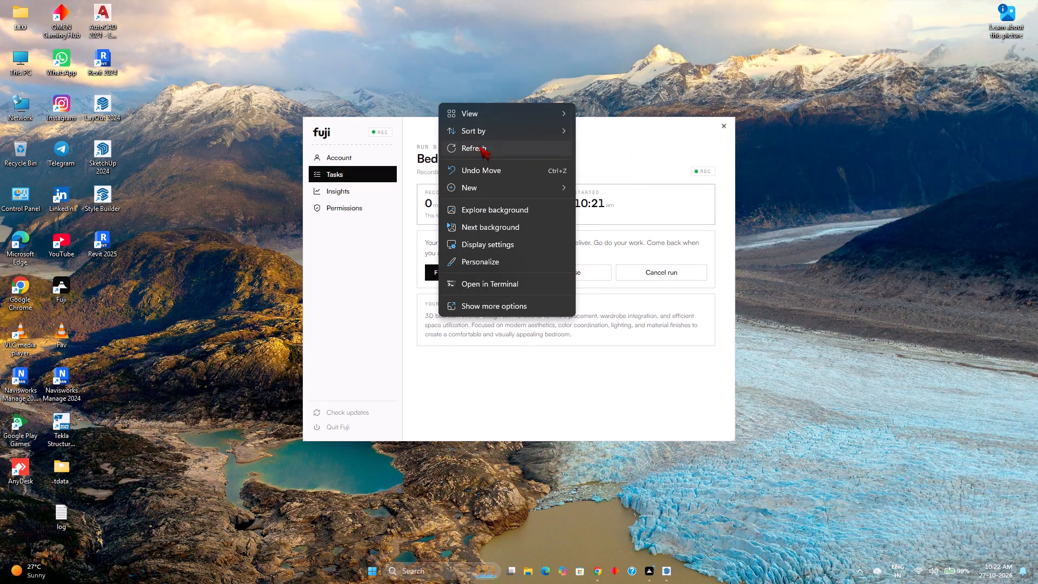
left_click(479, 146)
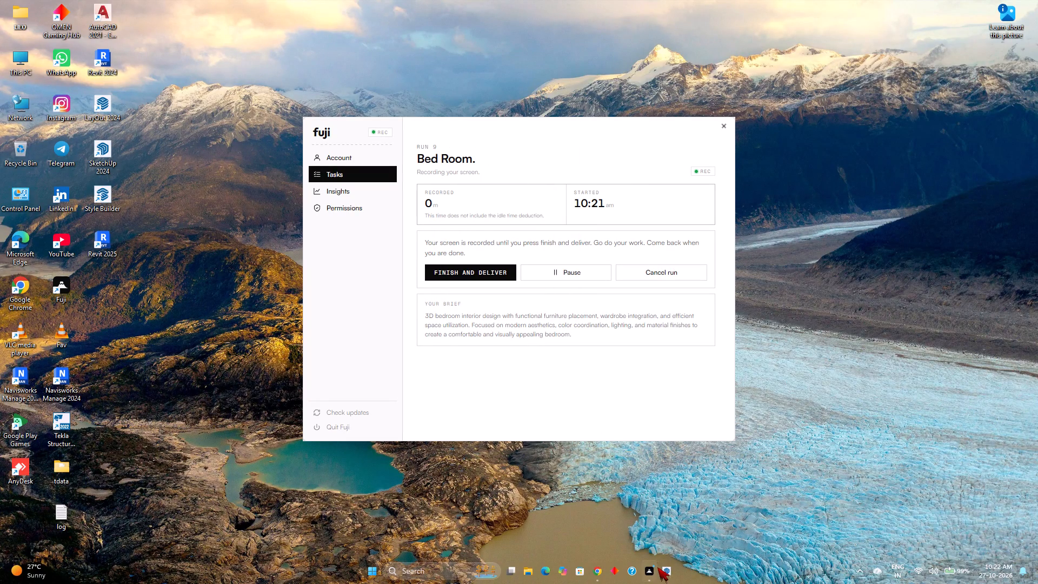
Switch to the SketchUp window that is already running.
left_click(668, 568)
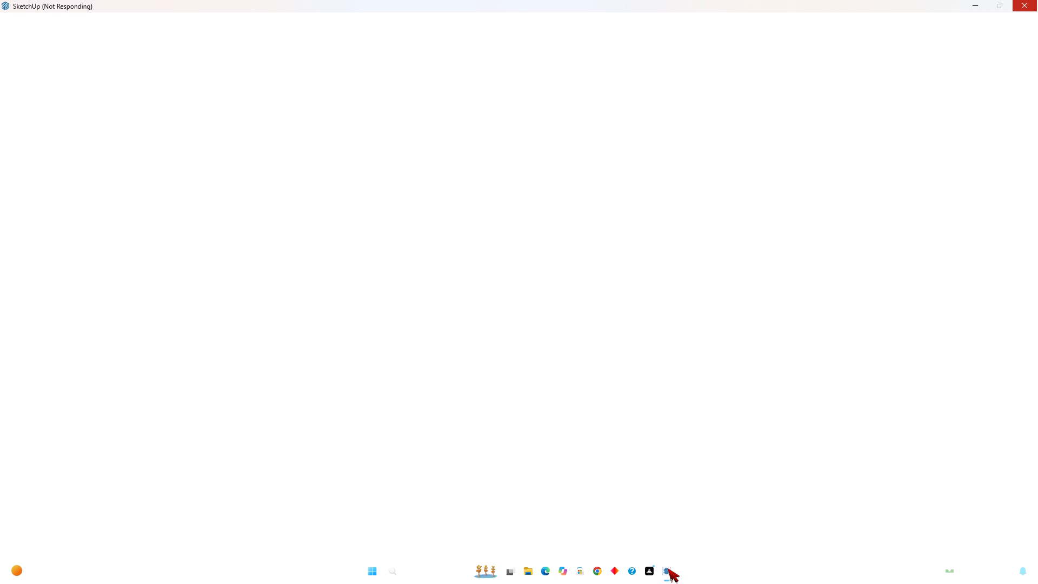
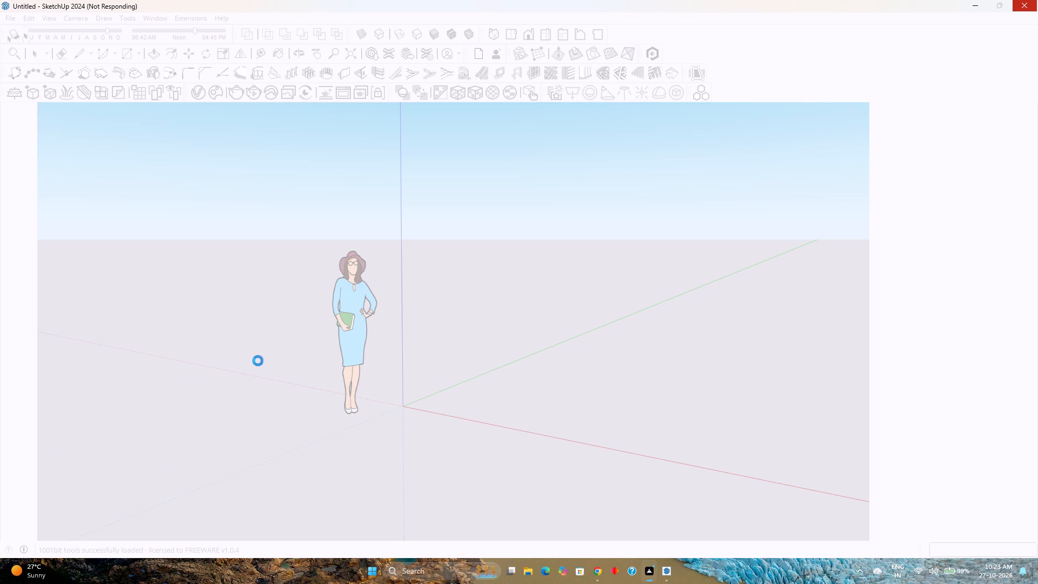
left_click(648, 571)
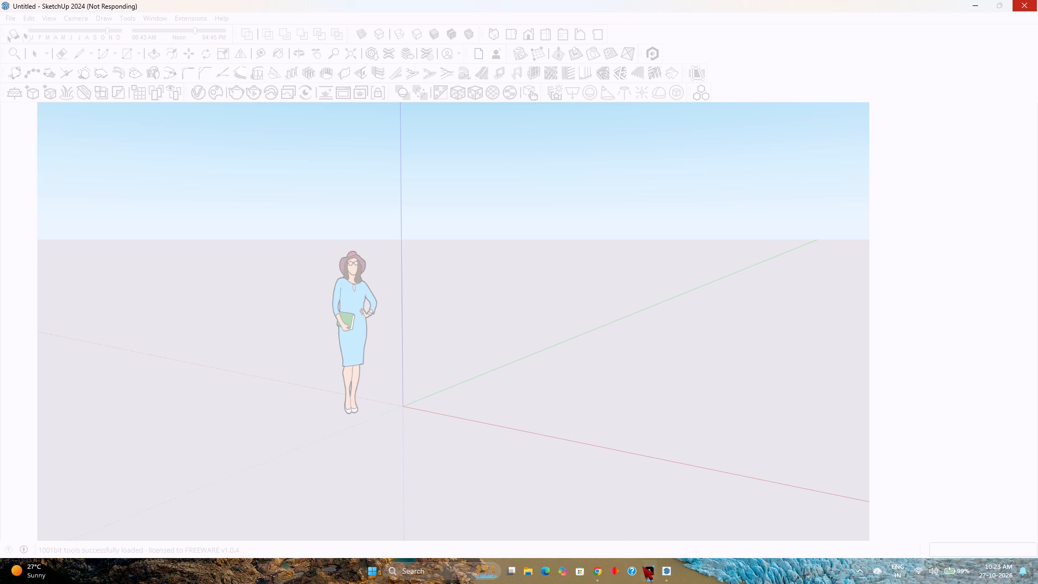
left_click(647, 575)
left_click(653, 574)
Close the unresponsive untitled SketchUp window.
left_click(715, 476)
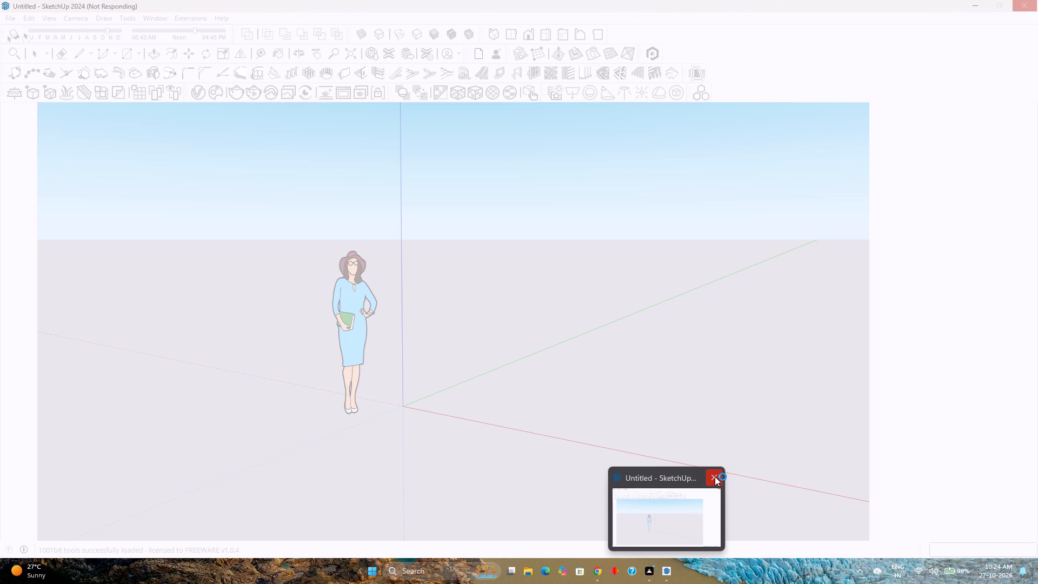
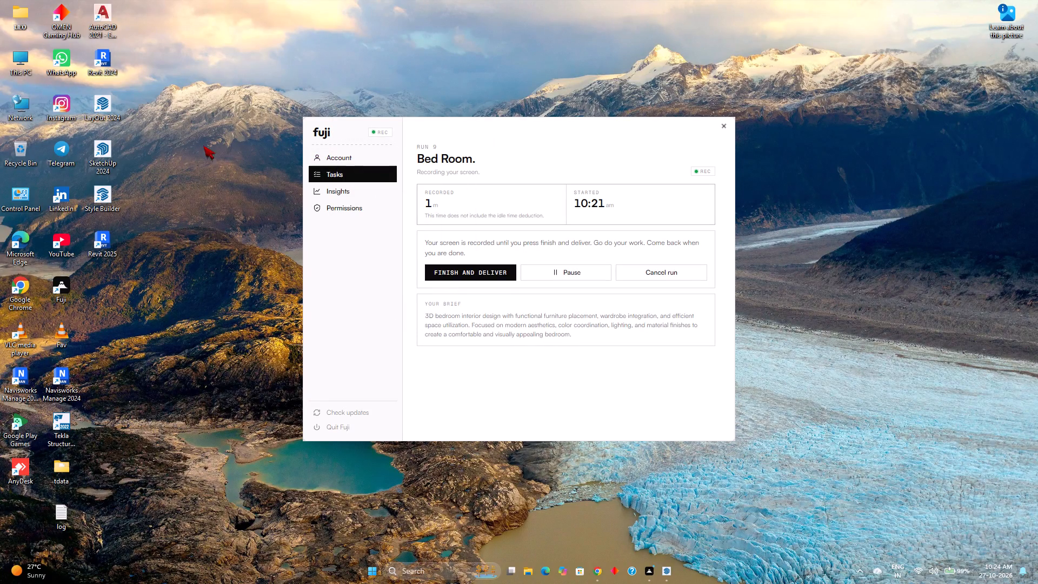
Launch SketchUp 2024 again from the desktop and force the unresponsive untitled instance to close.
double_click(116, 150)
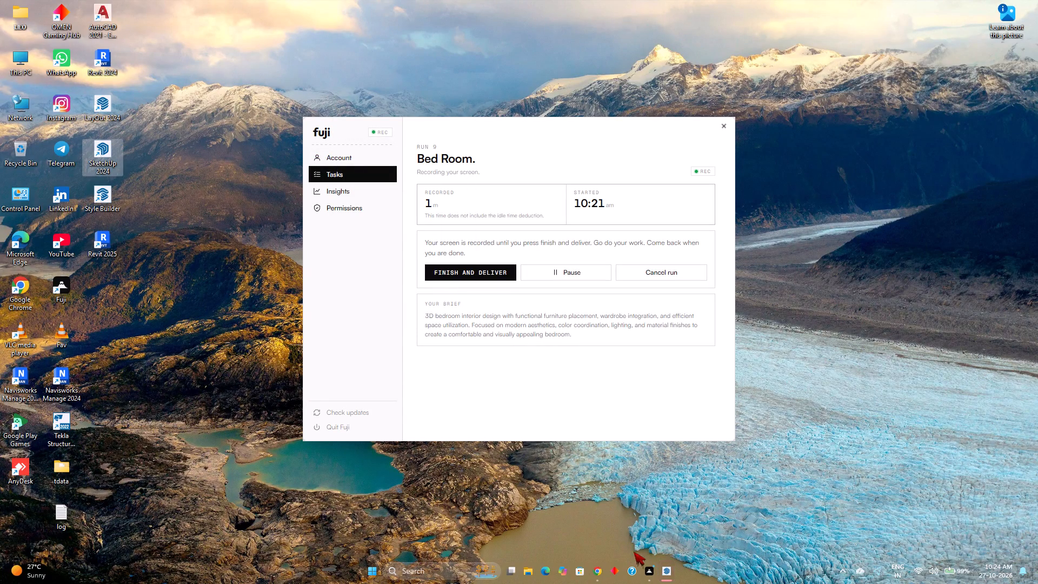
left_click(675, 514)
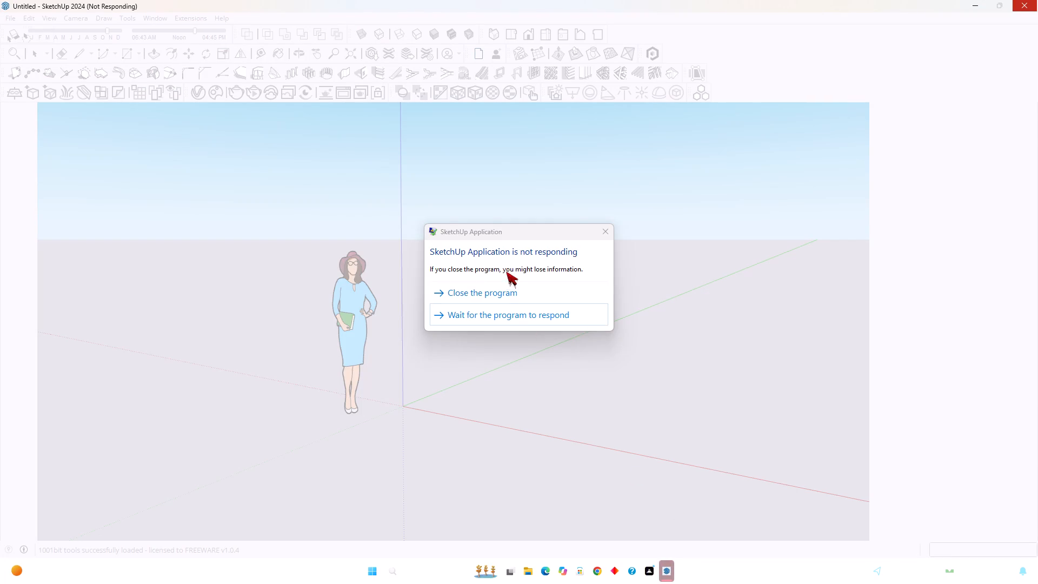
left_click(485, 295)
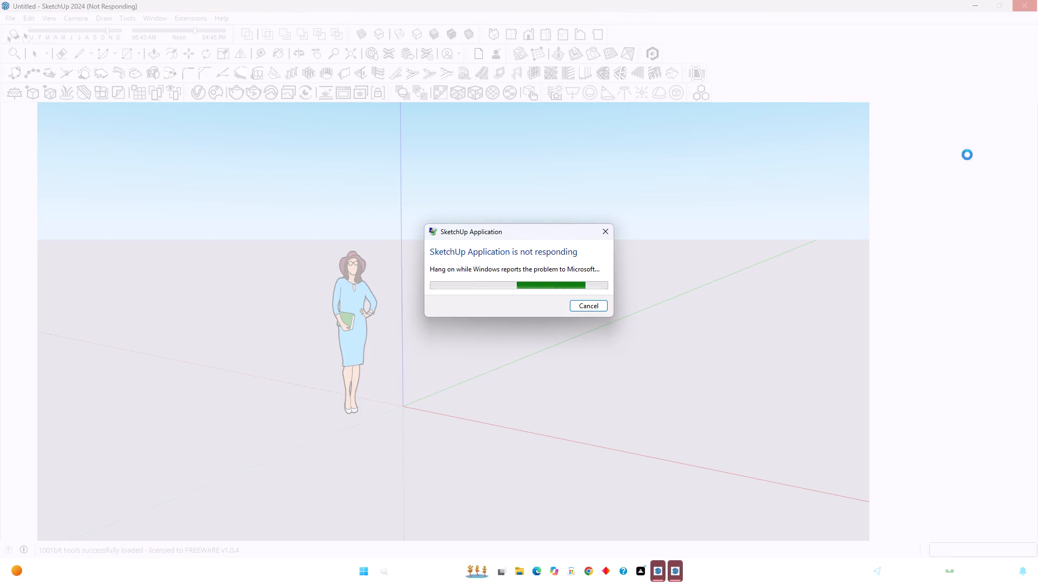
Create a new model from the Simple template in inches in the newly launched SketchUp instance.
left_click(673, 580)
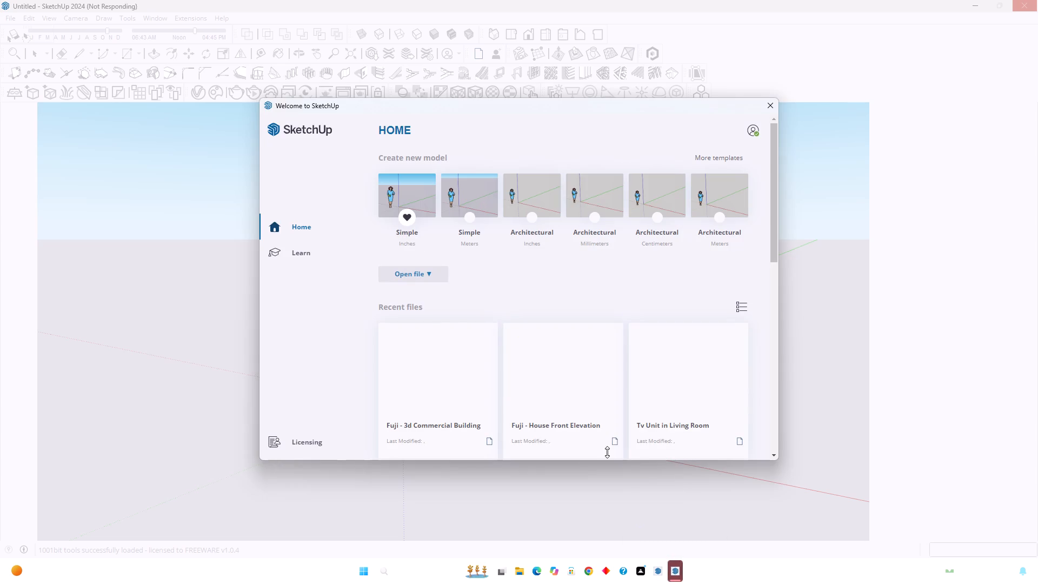
left_click(411, 190)
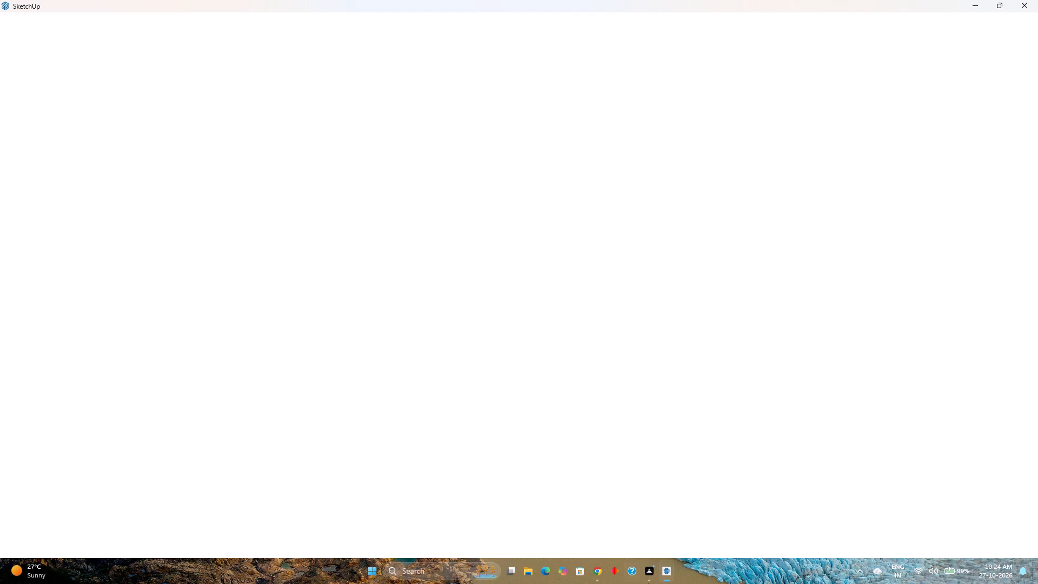
left_click(976, 2)
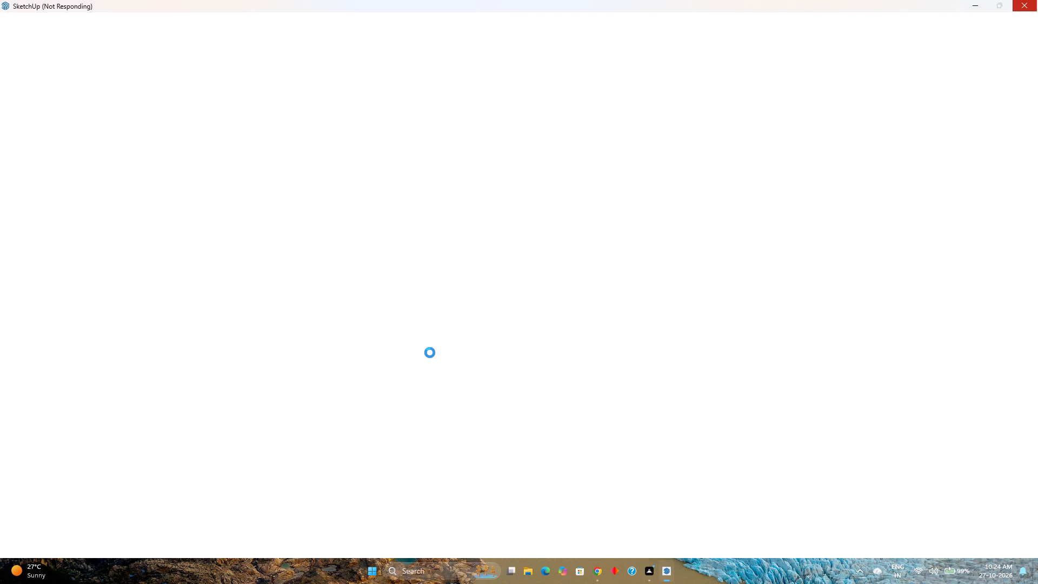
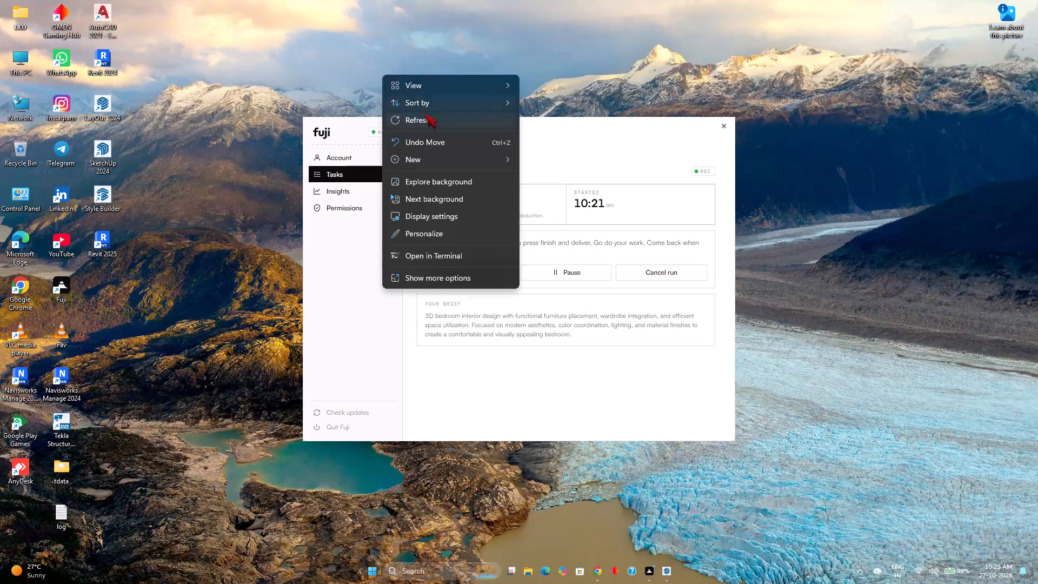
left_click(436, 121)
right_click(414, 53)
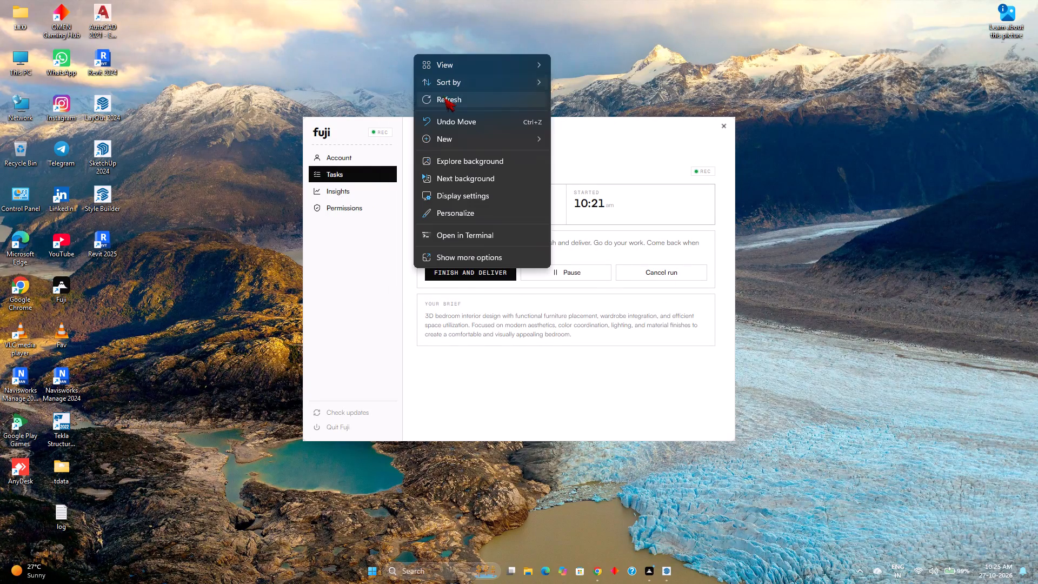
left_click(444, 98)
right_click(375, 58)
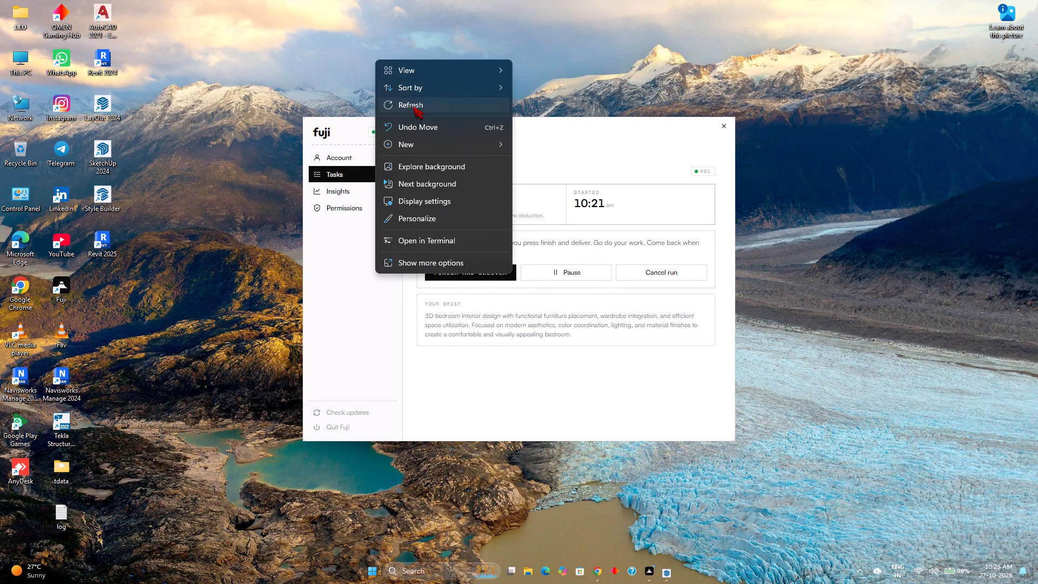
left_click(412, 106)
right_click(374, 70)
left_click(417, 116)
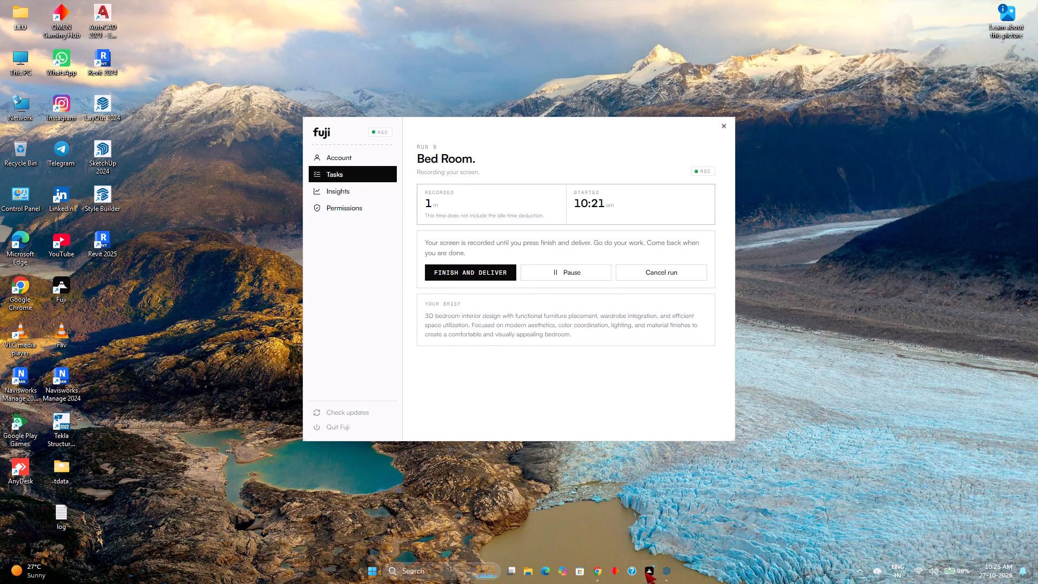
Switch back to the running SketchUp window.
left_click(670, 573)
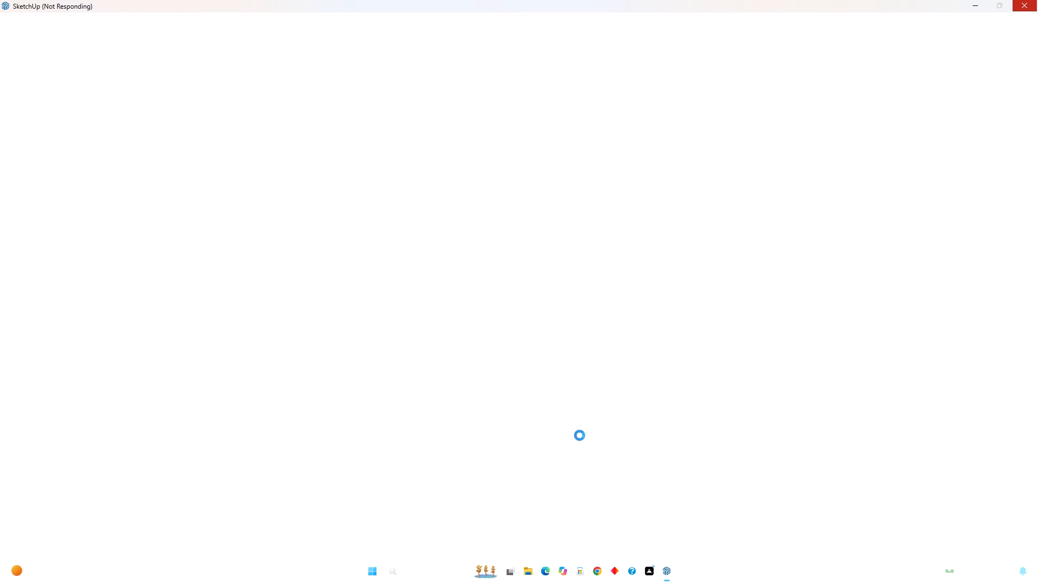
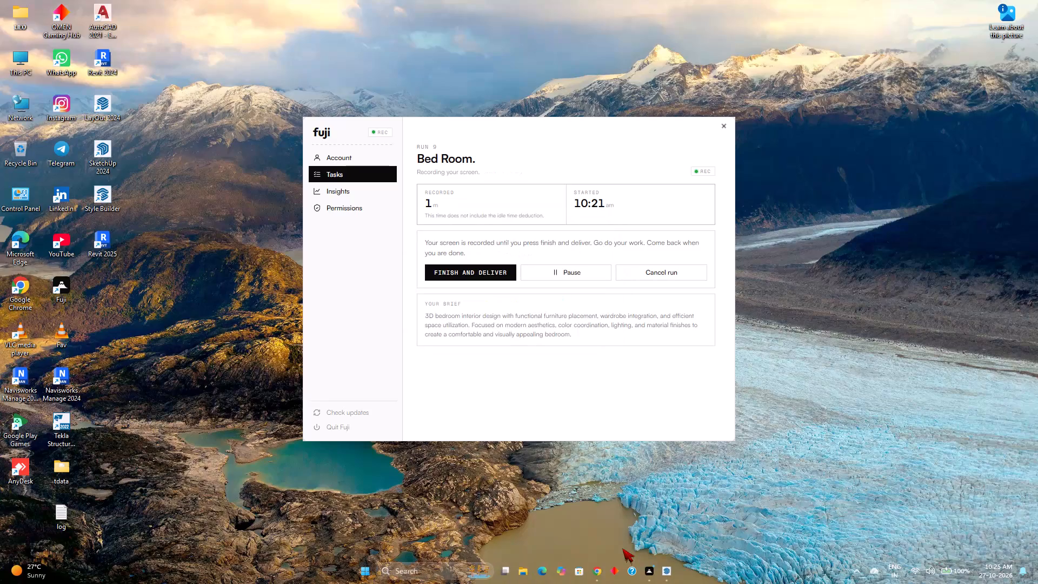
Try to close the blank Untitled SketchUp 2024 window.
left_click(668, 574)
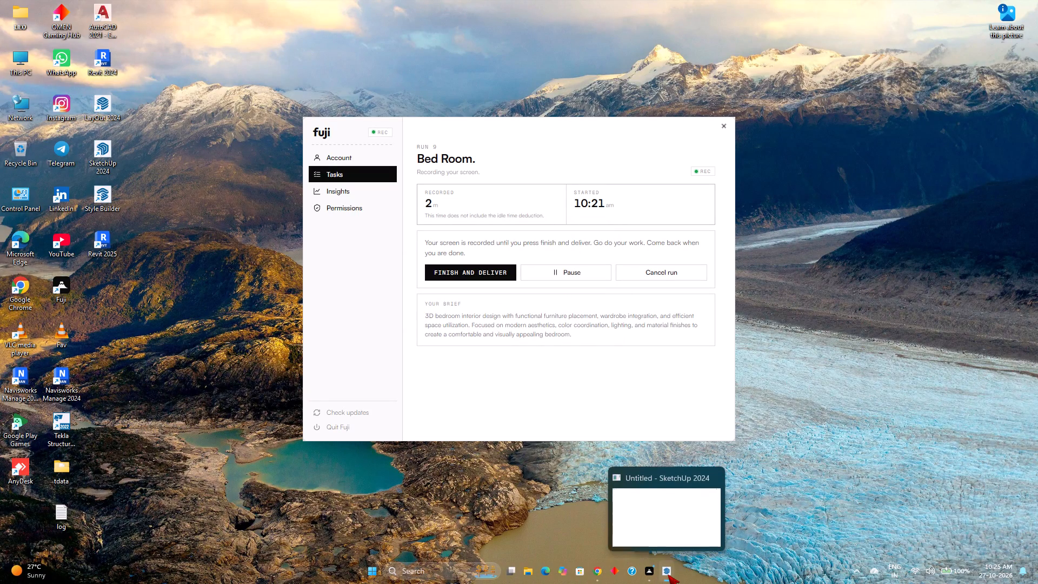
left_click(710, 474)
triple_click(710, 474)
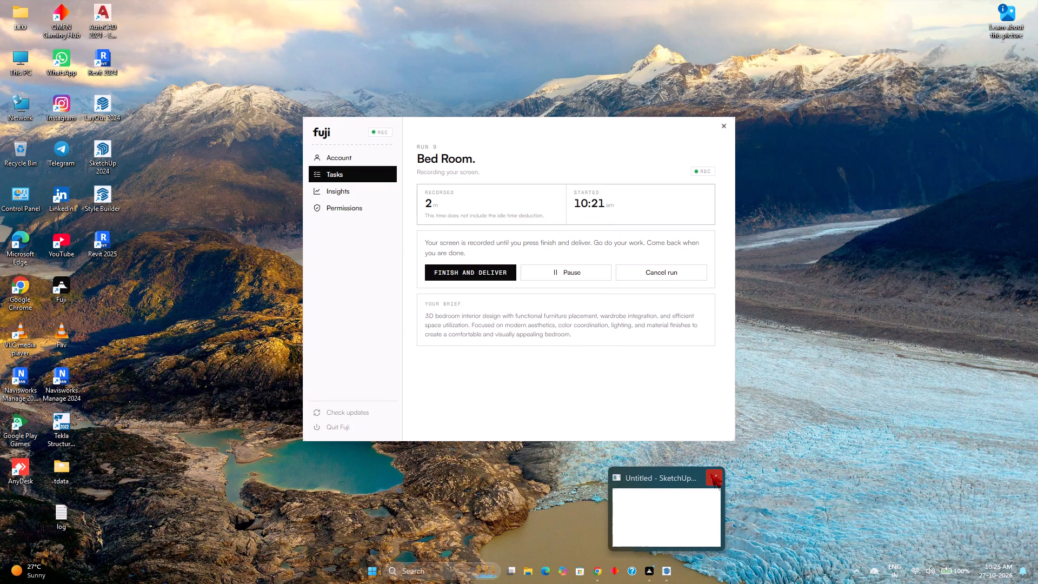
double_click(710, 474)
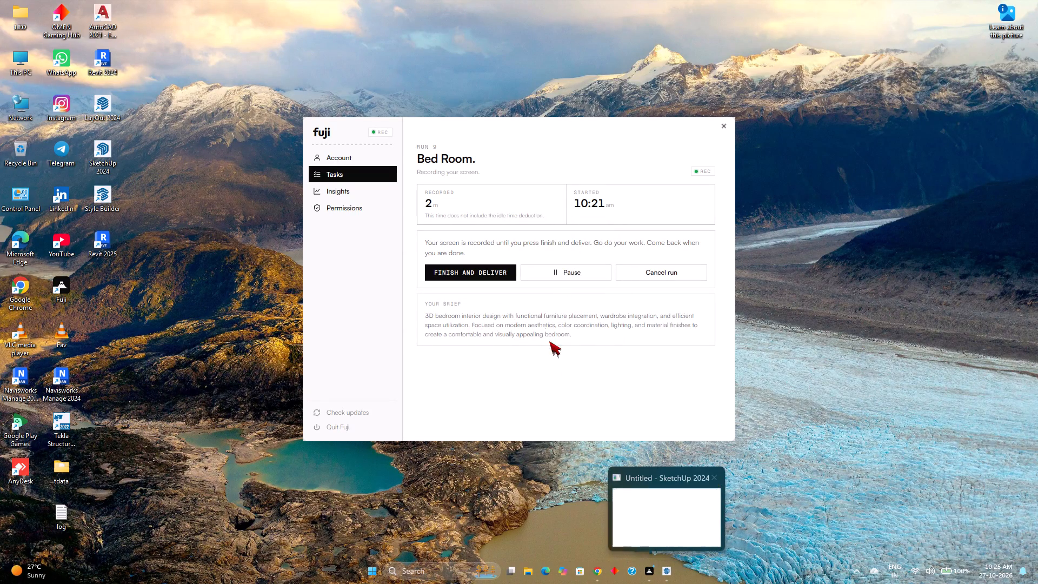
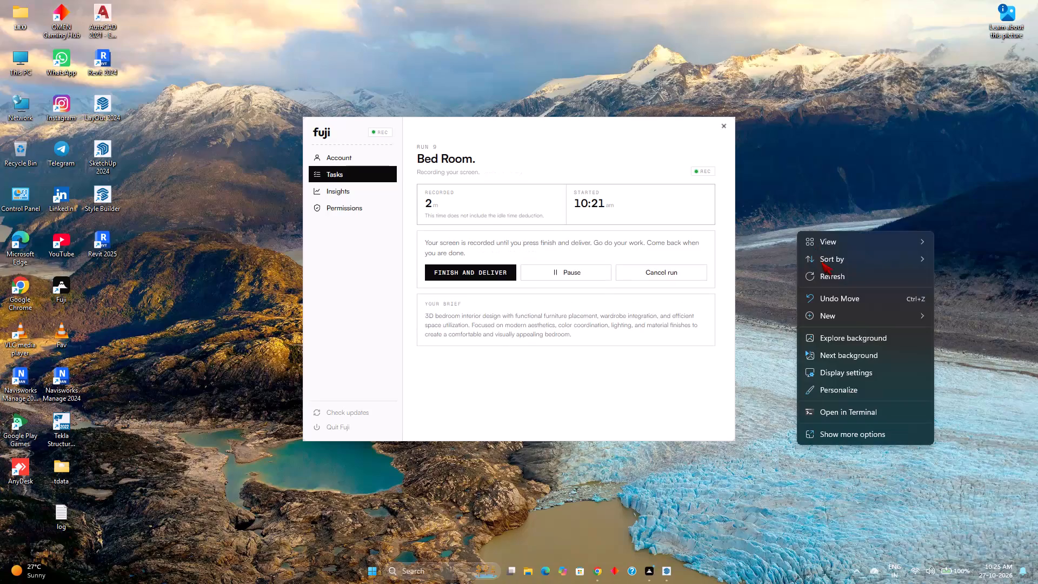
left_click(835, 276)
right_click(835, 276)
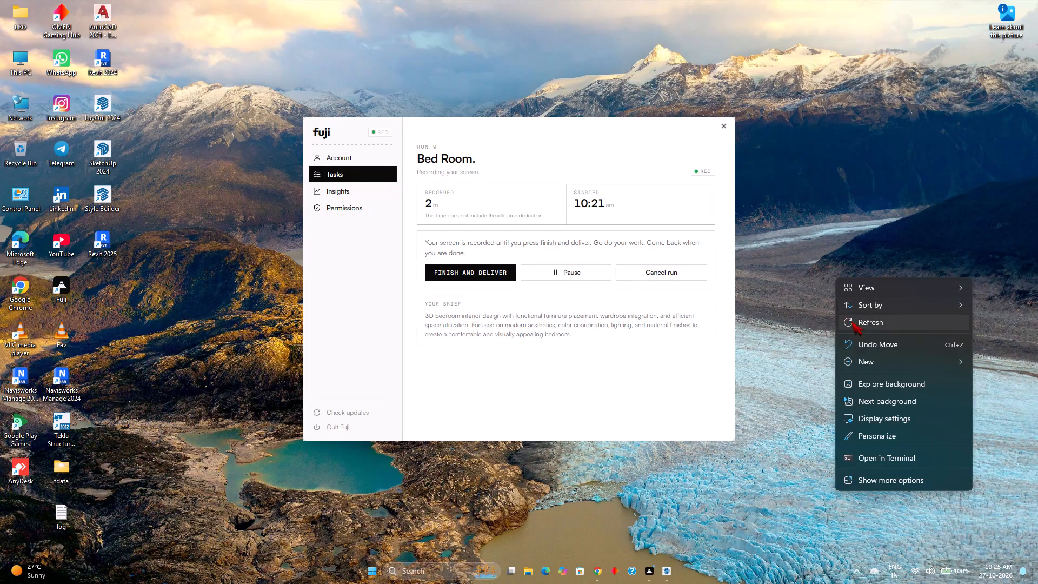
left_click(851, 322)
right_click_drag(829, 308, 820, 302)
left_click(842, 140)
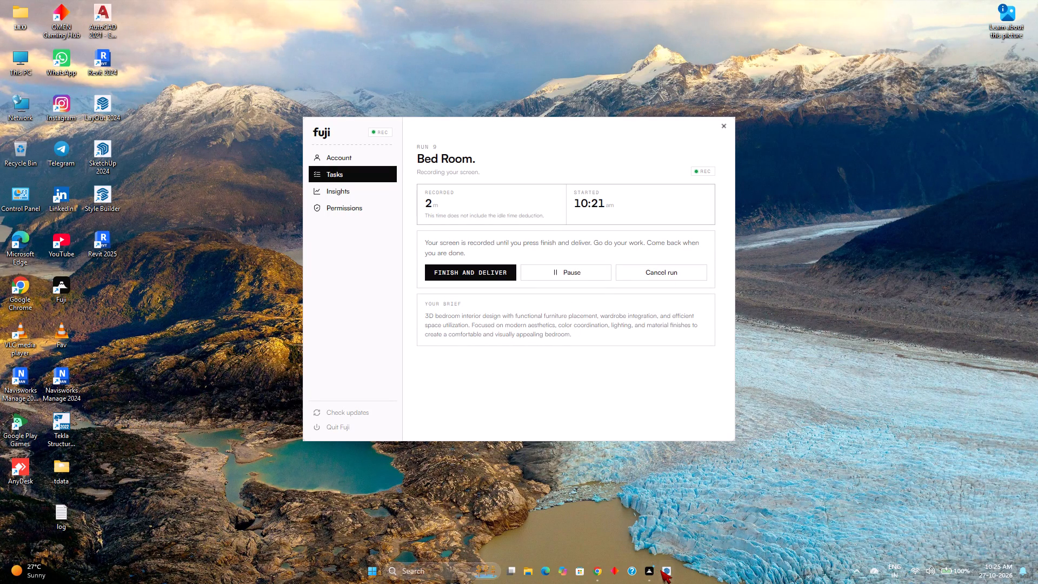
Try again to close the blank Untitled SketchUp window.
left_click(716, 480)
right_click(716, 480)
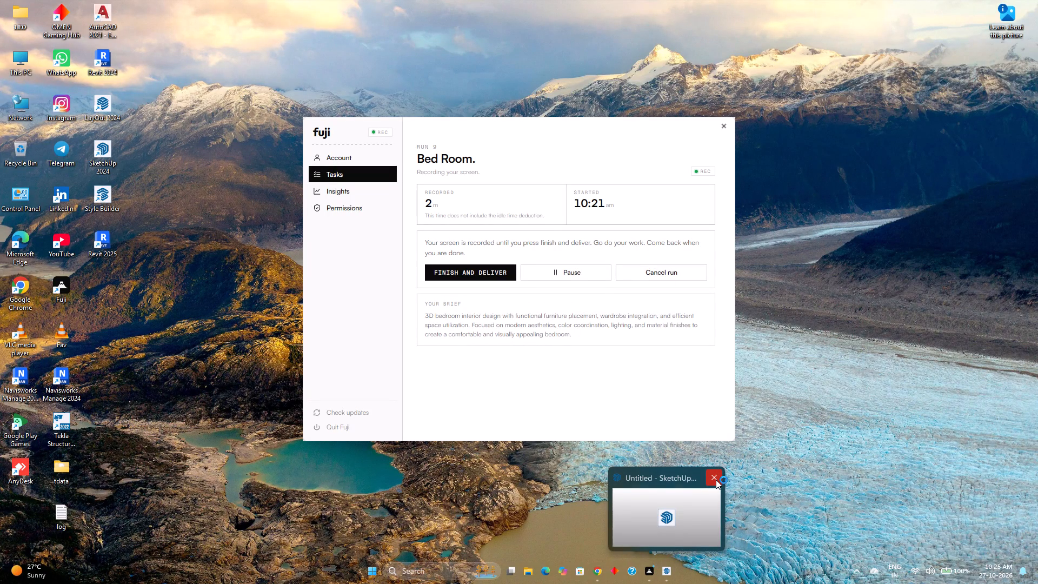
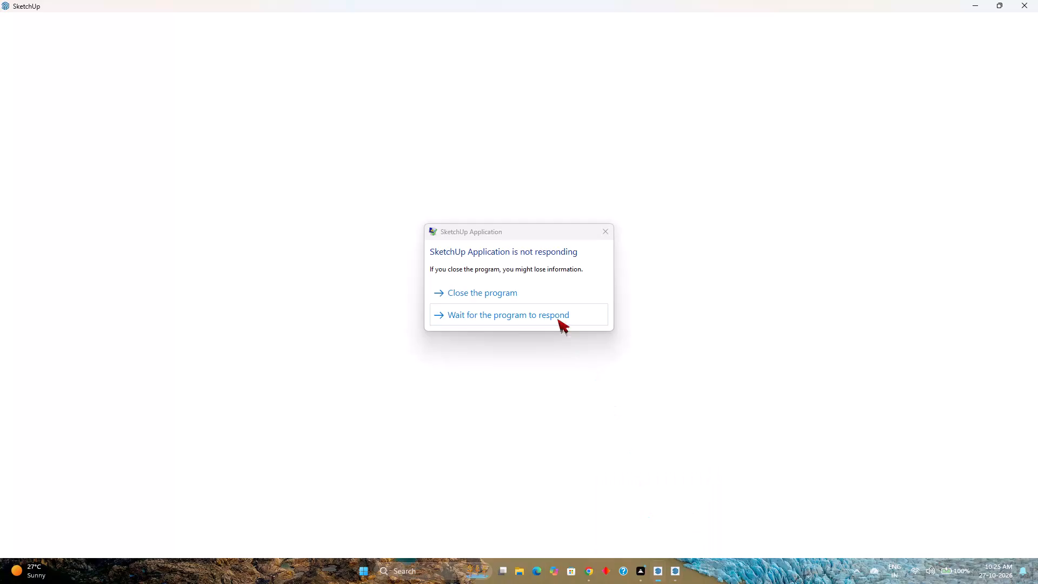
Force the unresponsive SketchUp program to close instead of waiting for it to respond.
left_click(515, 288)
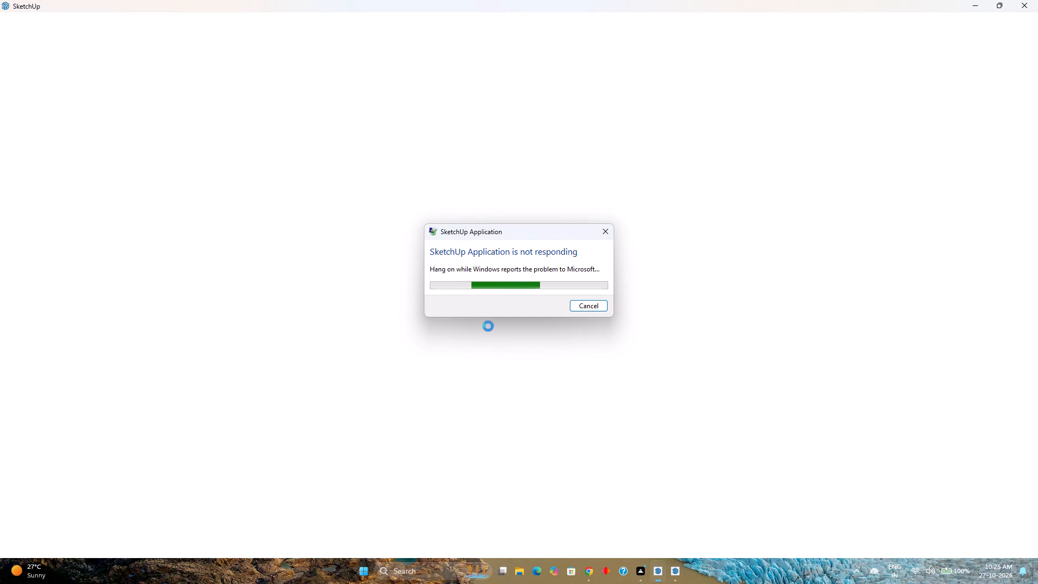
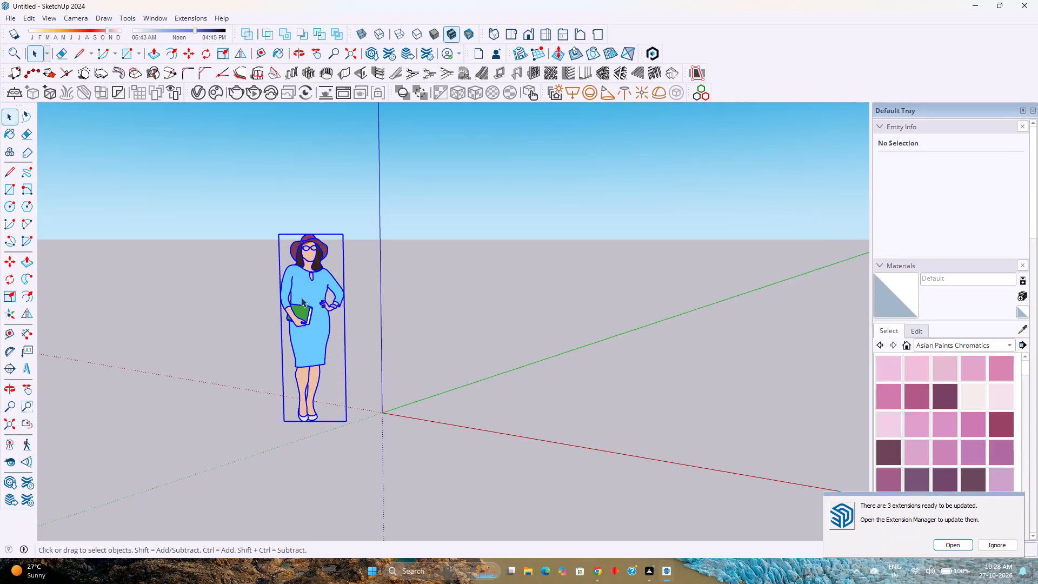
Delete the default human figure from the new model.
key("Delete")
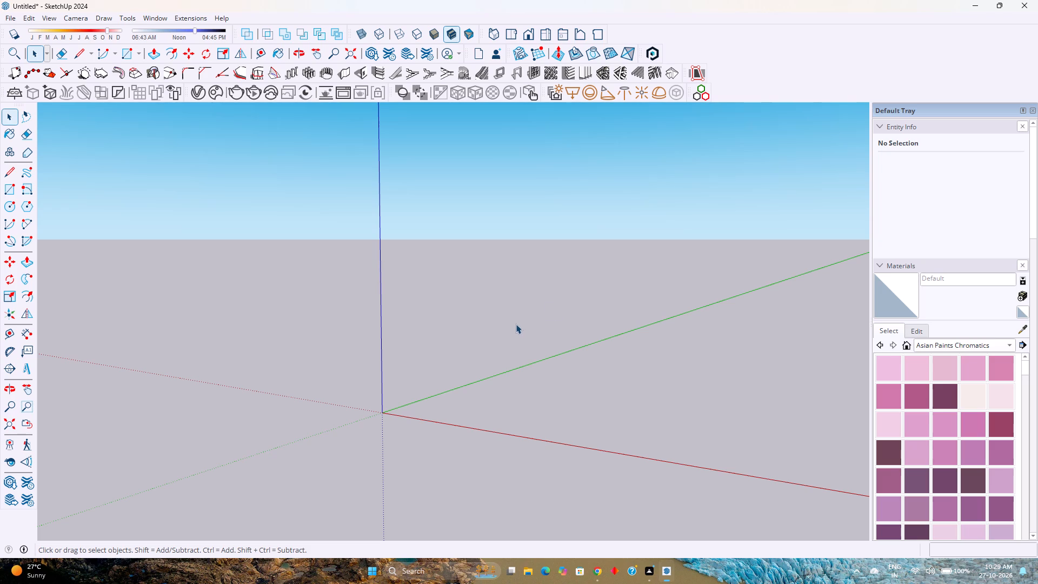
In top view, draw an 18' by 12' rectangle for the room's floor outline.
scroll(478, 336, "down", 3)
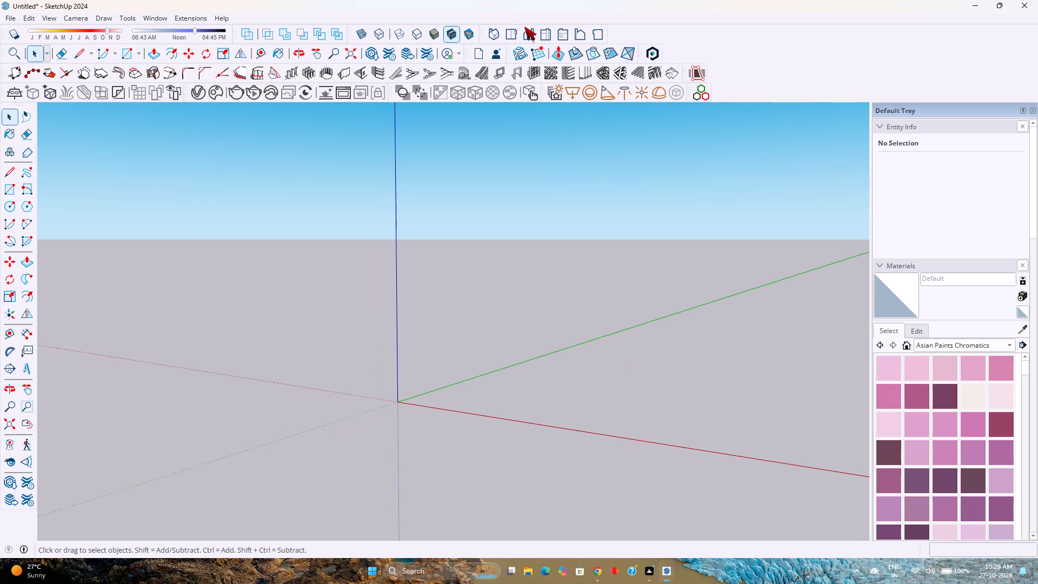
left_click(551, 34)
scroll(610, 268, "down", 4)
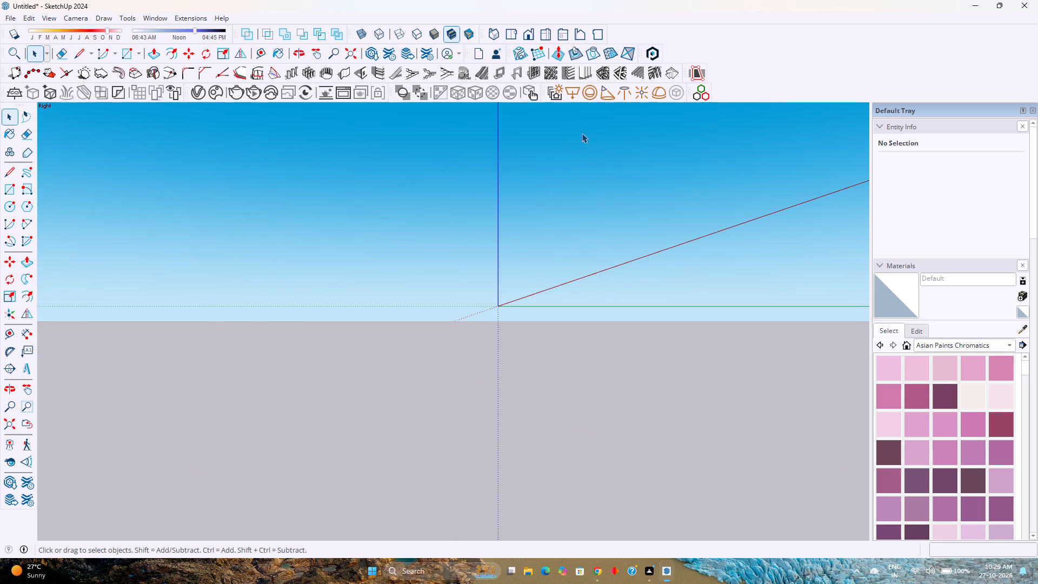
left_click(514, 36)
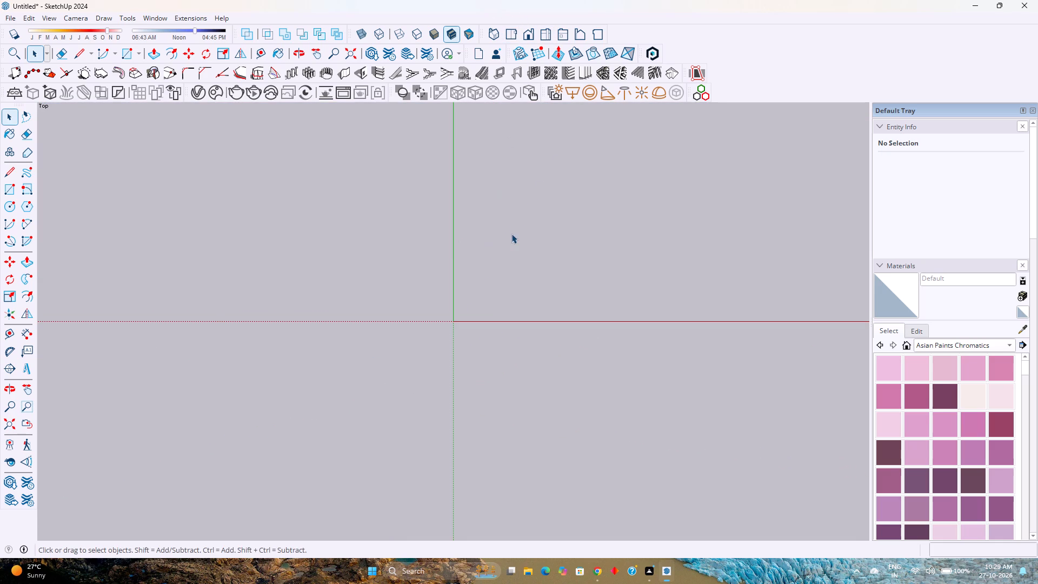
scroll(511, 234, "down", 1)
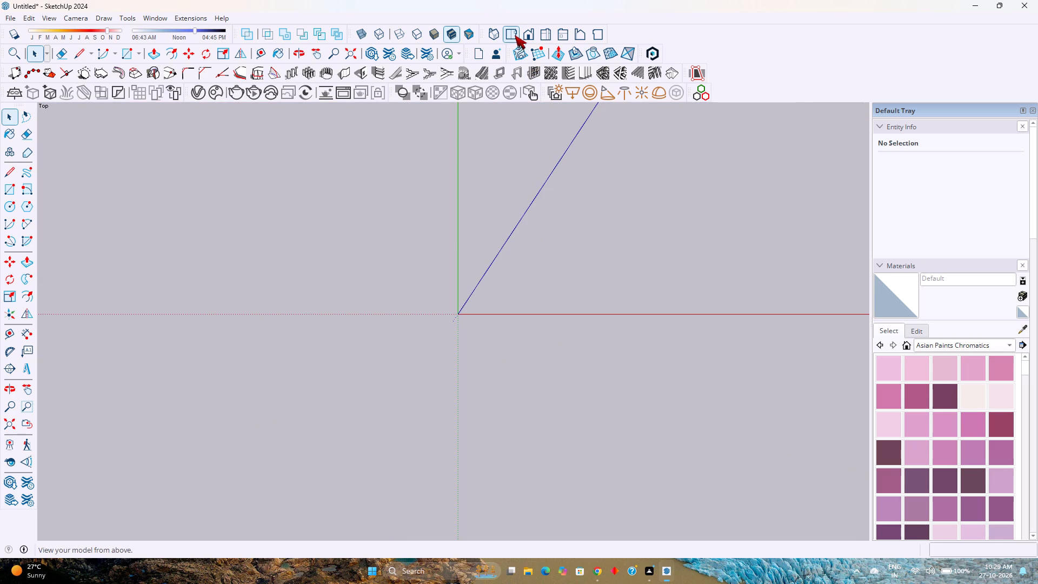
left_click(520, 38)
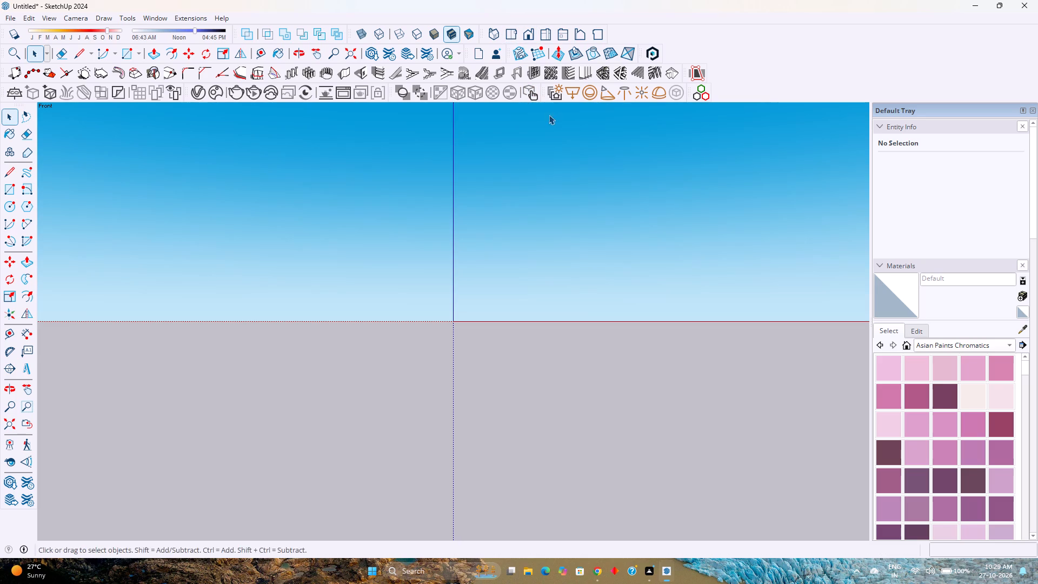
left_click(513, 38)
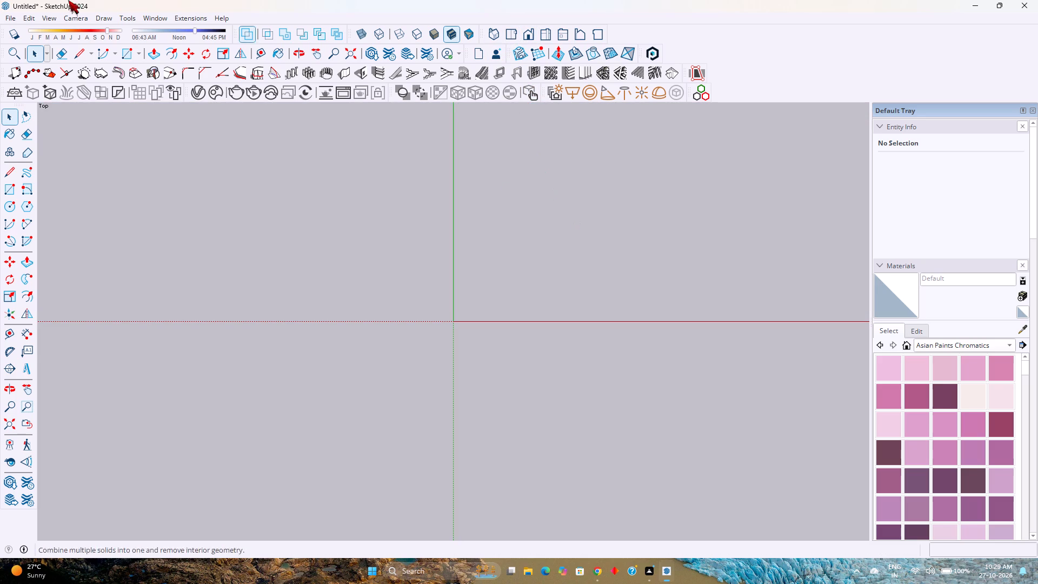
left_click(126, 58)
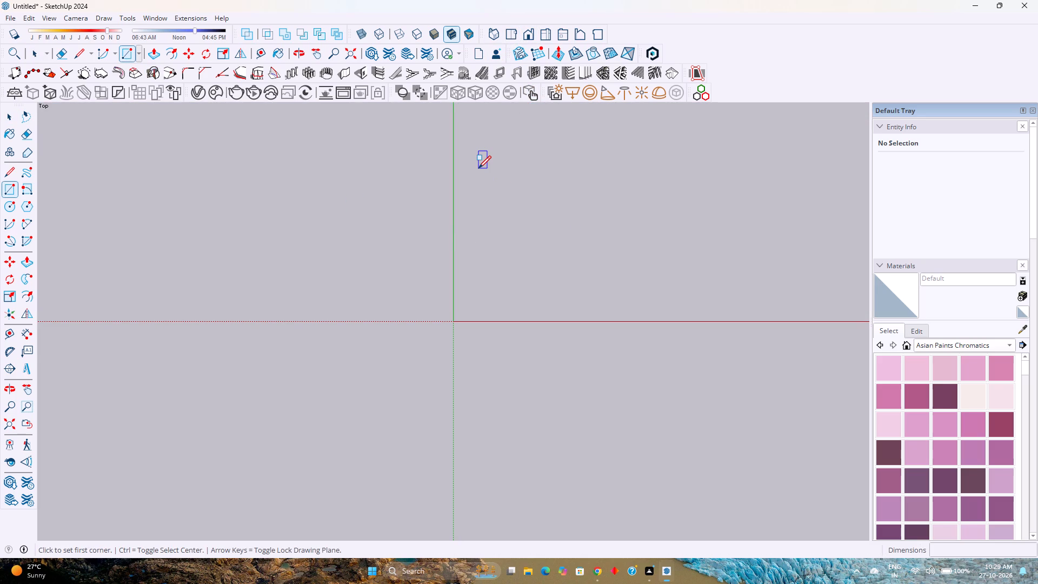
left_click(478, 168)
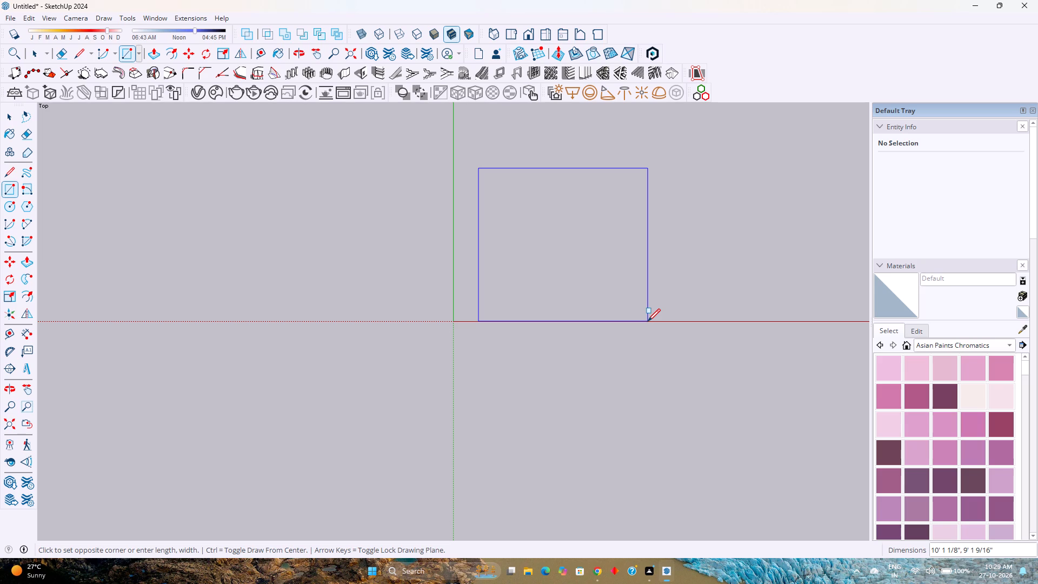
type("18")
key("apostrophe")
key("comma")
type("12'")
key("Return")
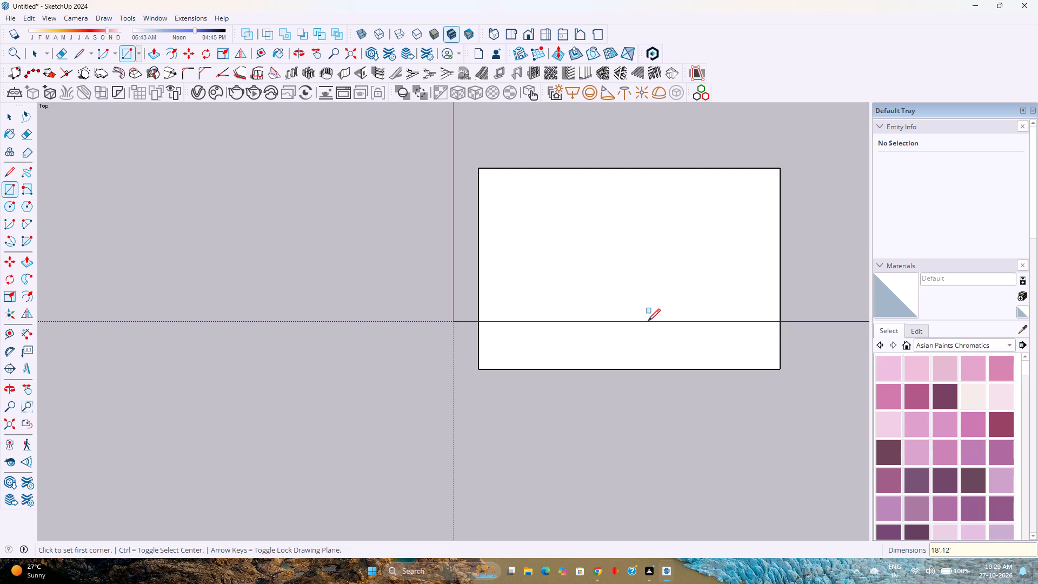
Move the whole floor rectangle about 5' 2" along the green axis, to the positive side of the red axis.
scroll(648, 321, "down", 3)
key("space")
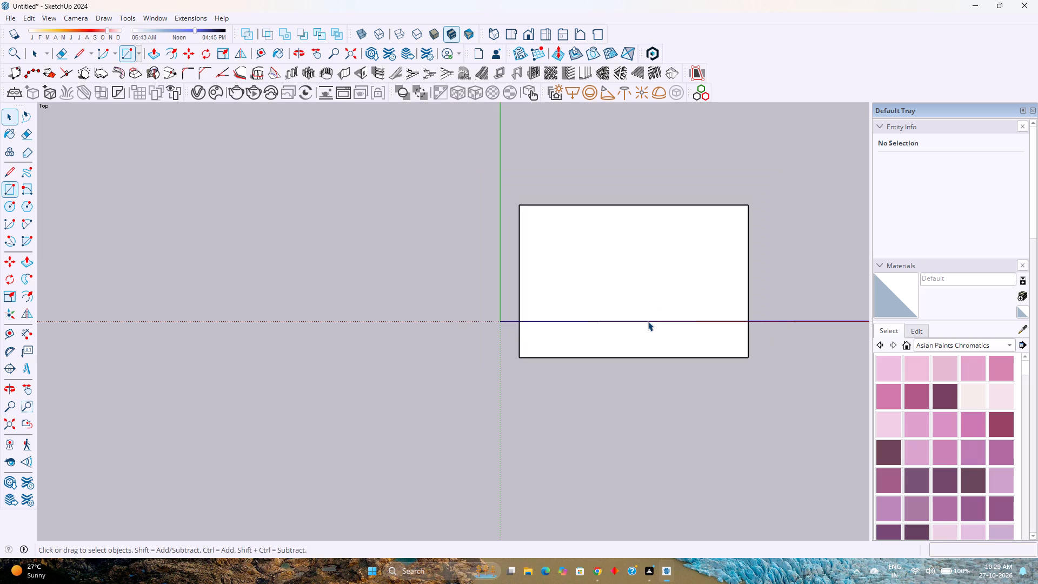
left_click(650, 277)
double_click(650, 277)
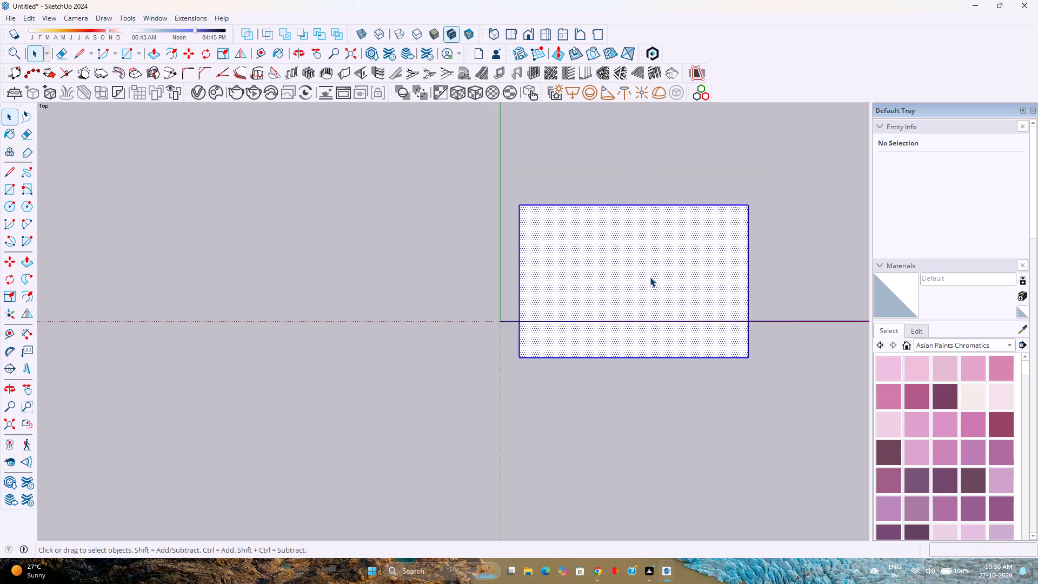
key("m")
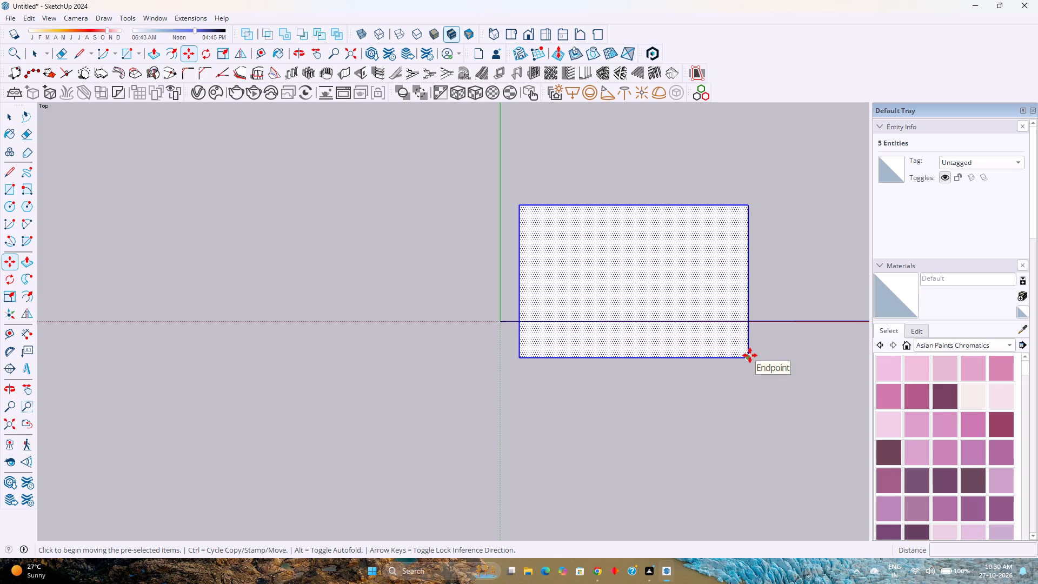
left_click(750, 355)
left_click(753, 291)
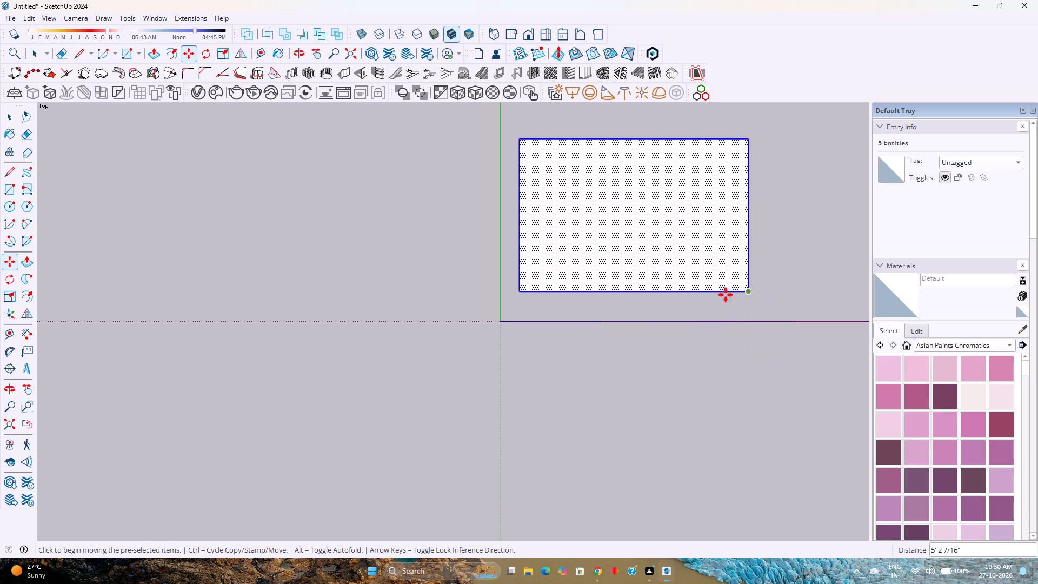
Make the floor rectangle's face and edges into a group.
right_click(651, 218)
left_click(692, 317)
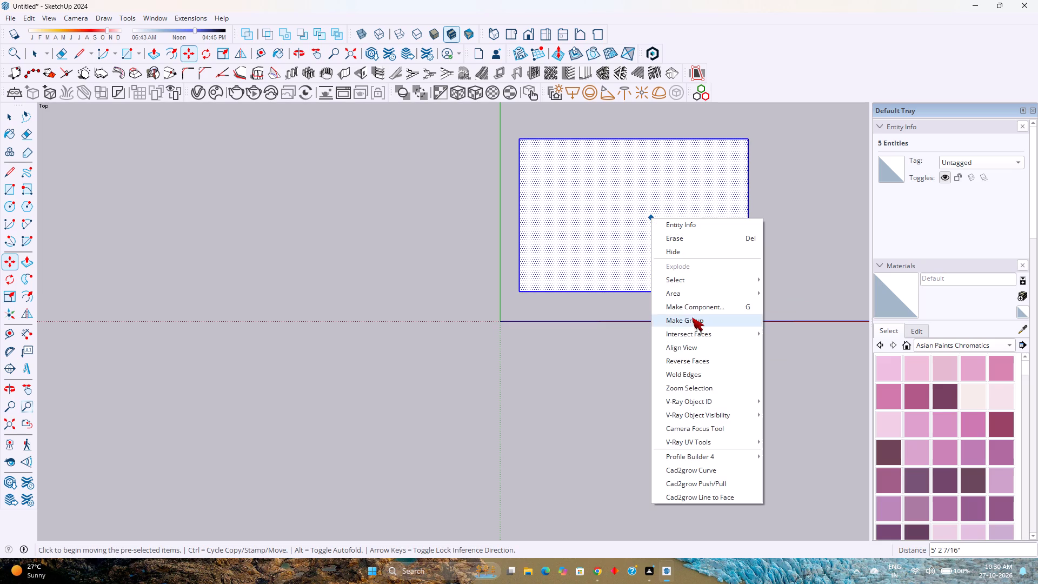
key("space")
Inside the floor group, offset the back edge and both side edges inward by 9" to outline the wall thickness.
double_click(580, 250)
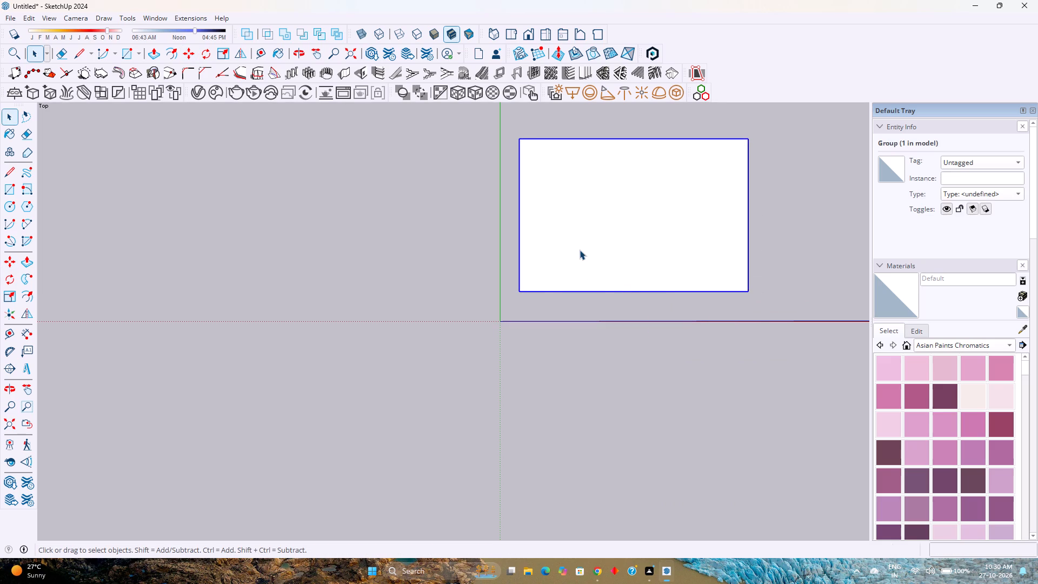
scroll(580, 250, "up", 2)
middle_click_drag(653, 241, 448, 304, "shift")
middle_click(448, 304)
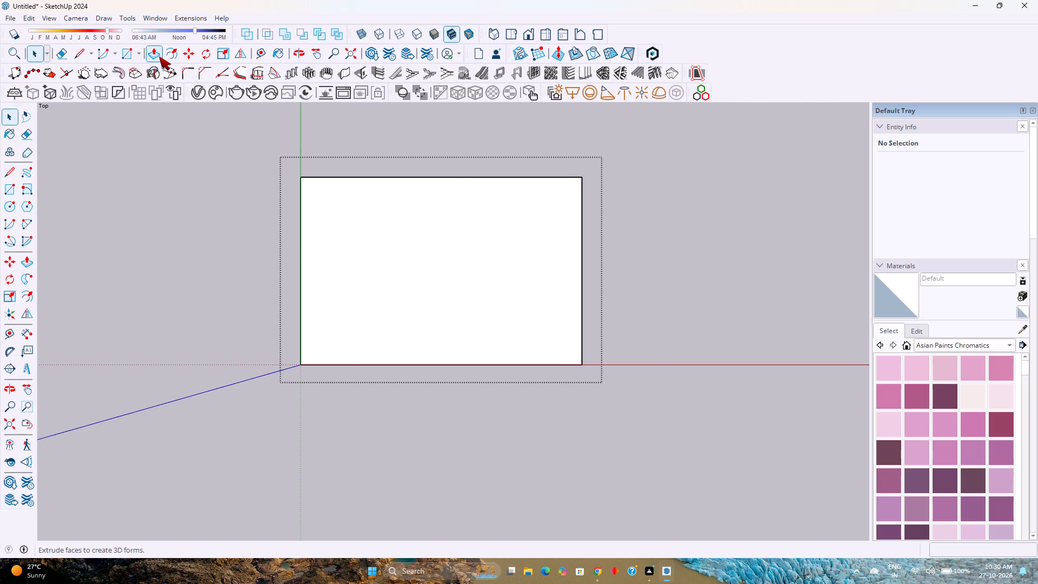
left_click(302, 240)
left_click(300, 240)
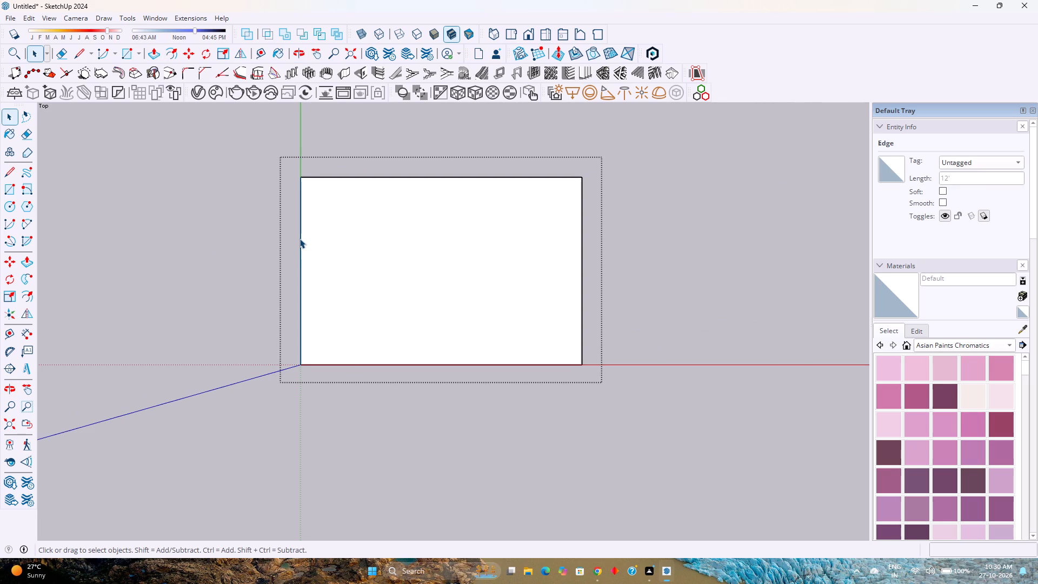
left_click(300, 236)
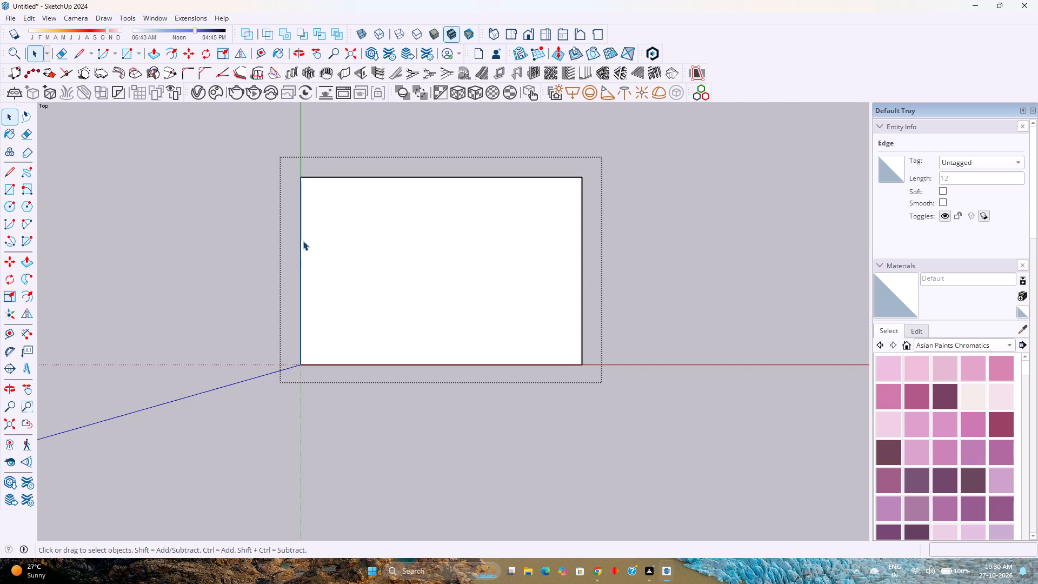
left_click(301, 244)
left_click(364, 177, "ctrl")
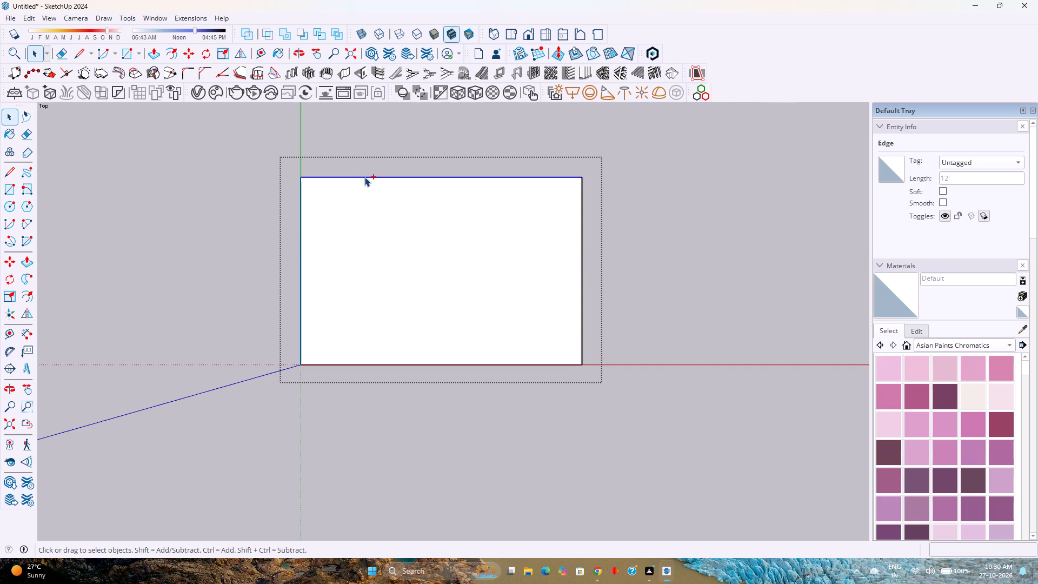
left_click(582, 244, "ctrl")
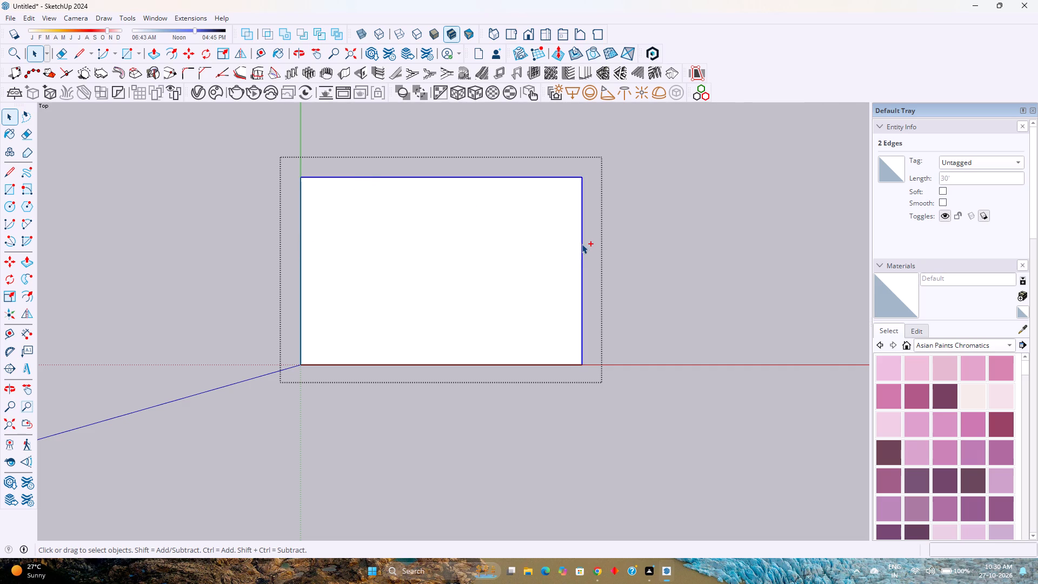
left_click(301, 281, "ctrl")
middle_click_drag(312, 298, 387, 167, "ctrl")
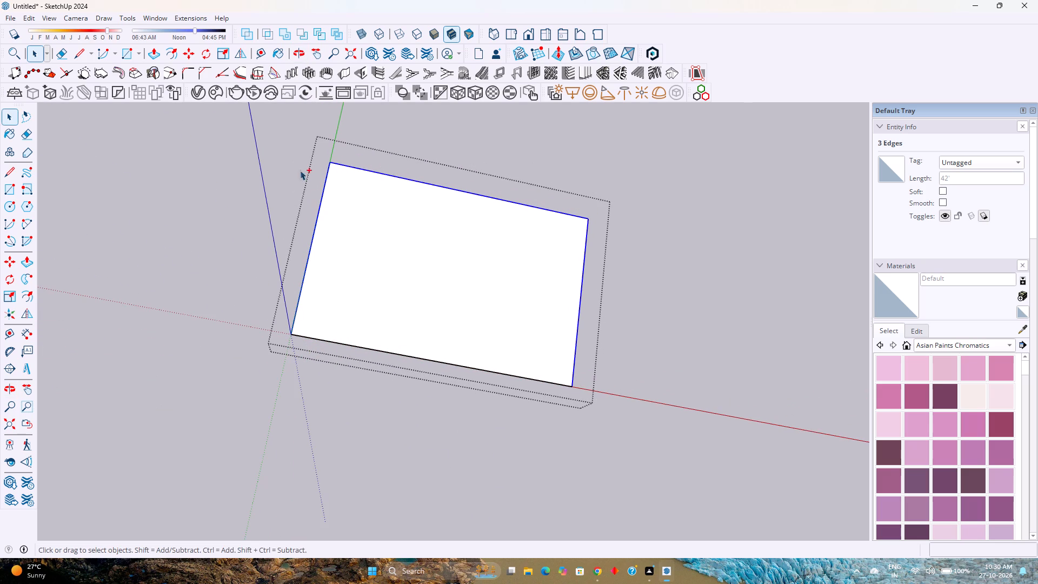
left_click(171, 54)
left_click(463, 195)
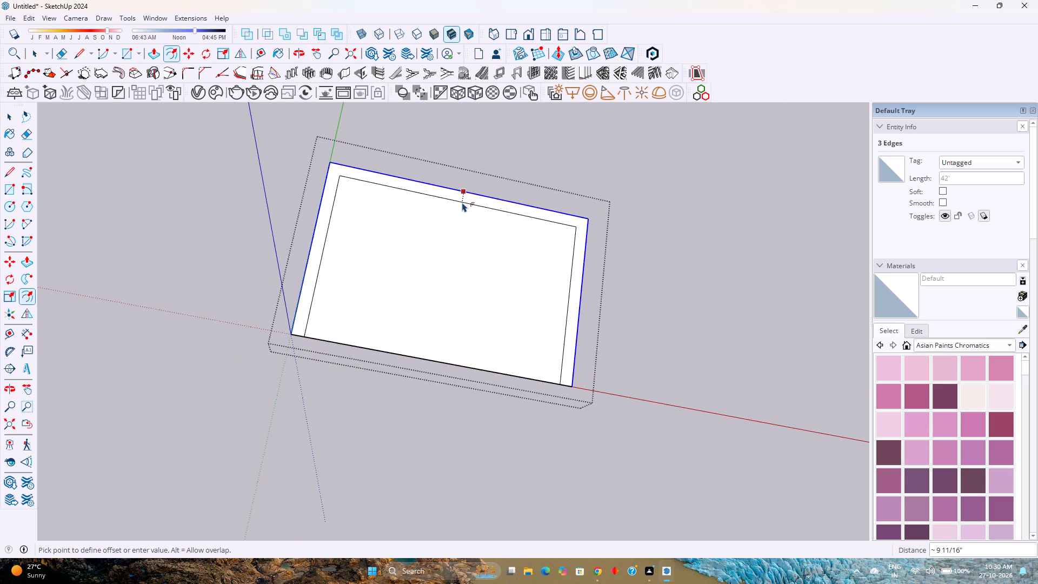
key("9")
key("Return")
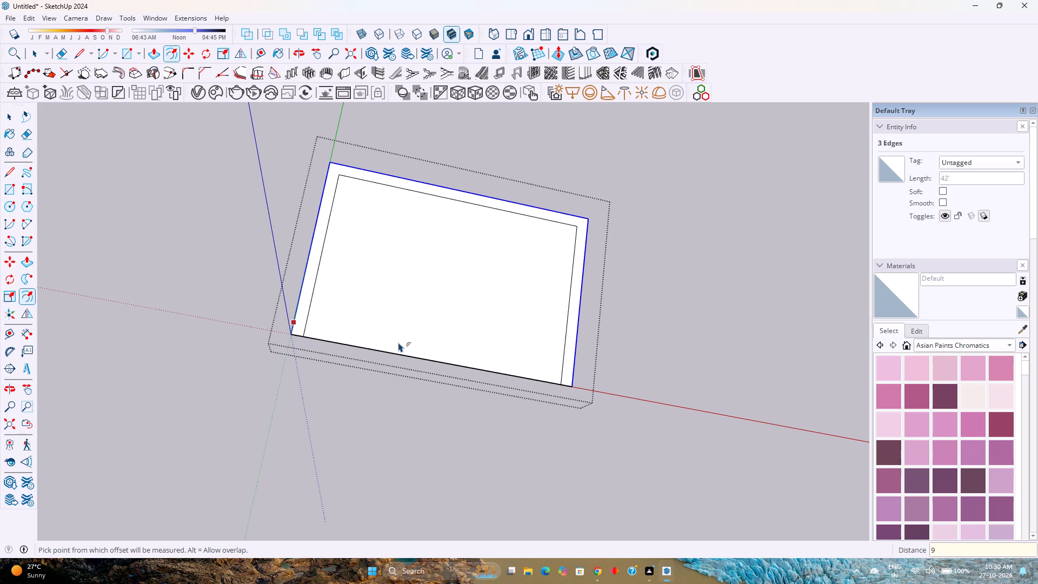
Check the length of the inner back wall edge with the Dimension tool, without placing the dimension.
scroll(407, 295, "up", 3)
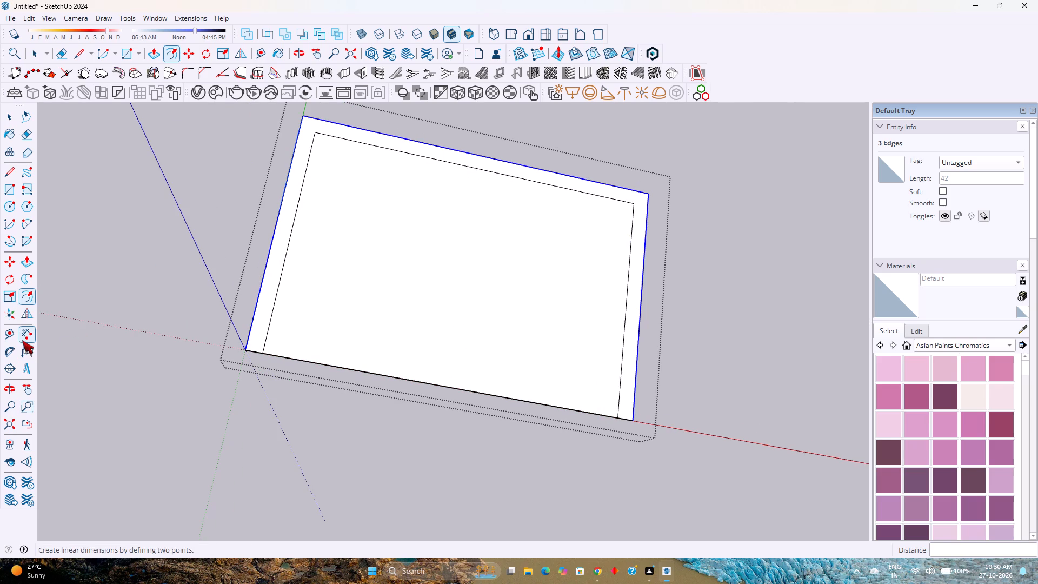
left_click(22, 340)
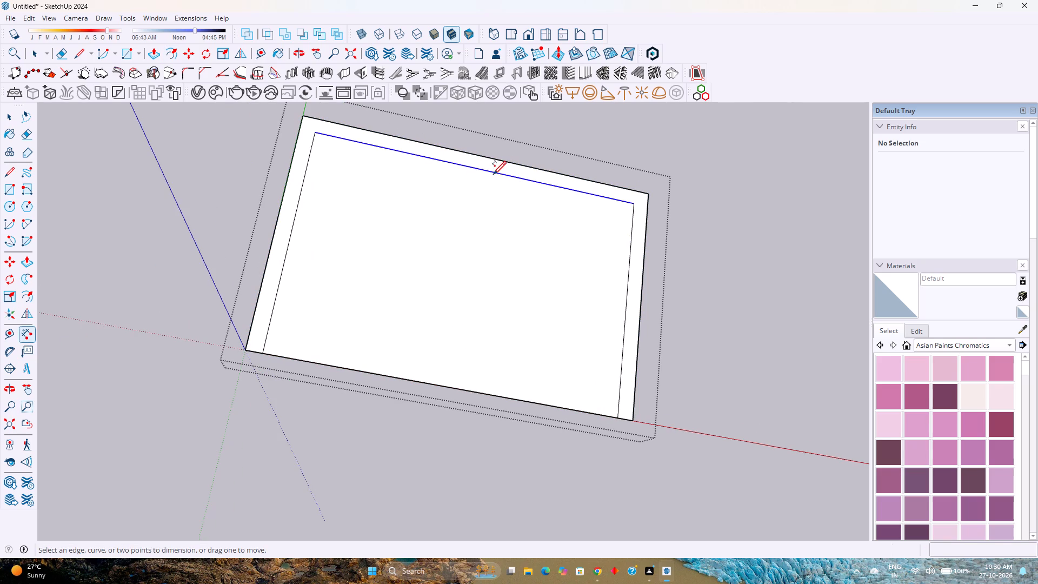
left_click(499, 174)
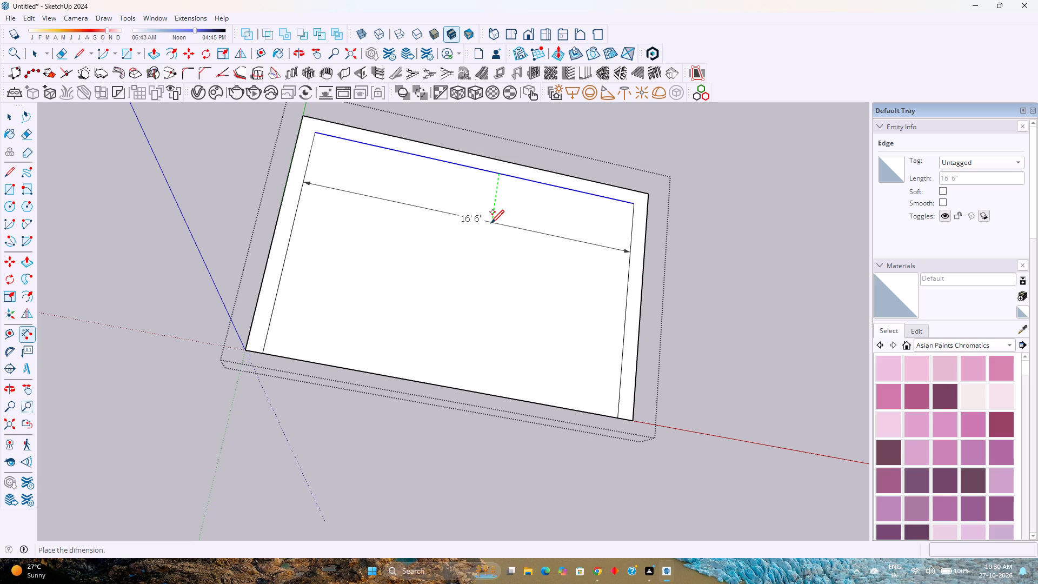
key("space")
key("Escape")
Within the floor group, make the U-shaped wall strip and its edges into a separate group.
middle_click_drag(491, 222, 508, 284, "shift")
middle_click_drag(496, 295, 497, 229)
middle_click(497, 229)
middle_click_drag(625, 303, 524, 257)
middle_click(524, 257)
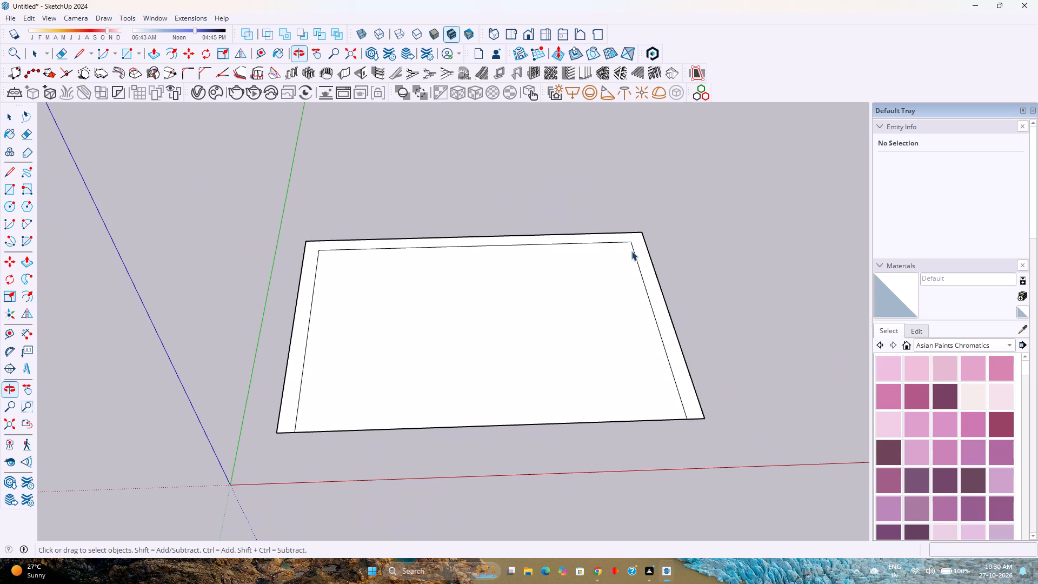
double_click(650, 278)
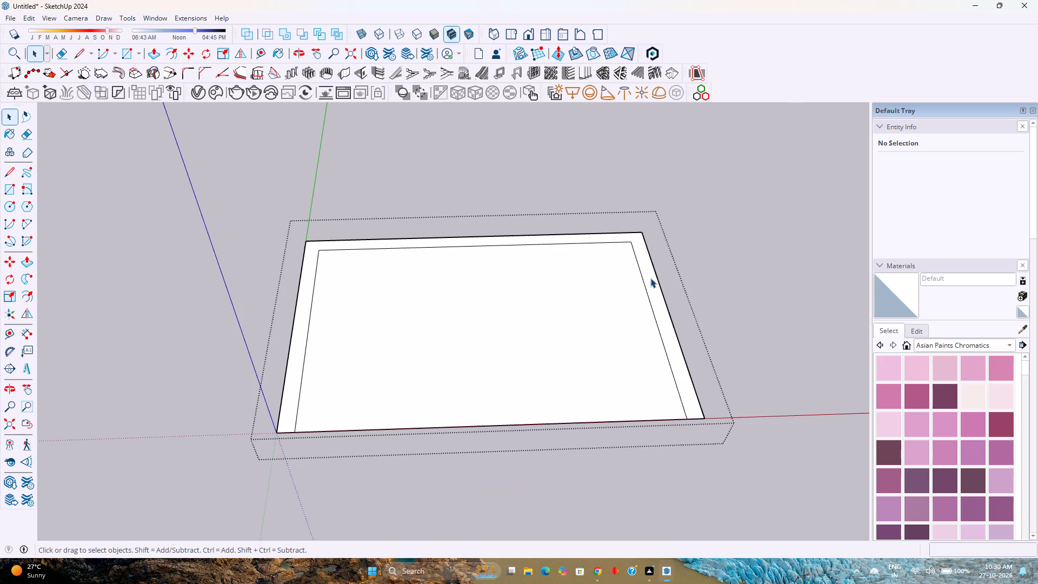
double_click(650, 278)
right_click(650, 278)
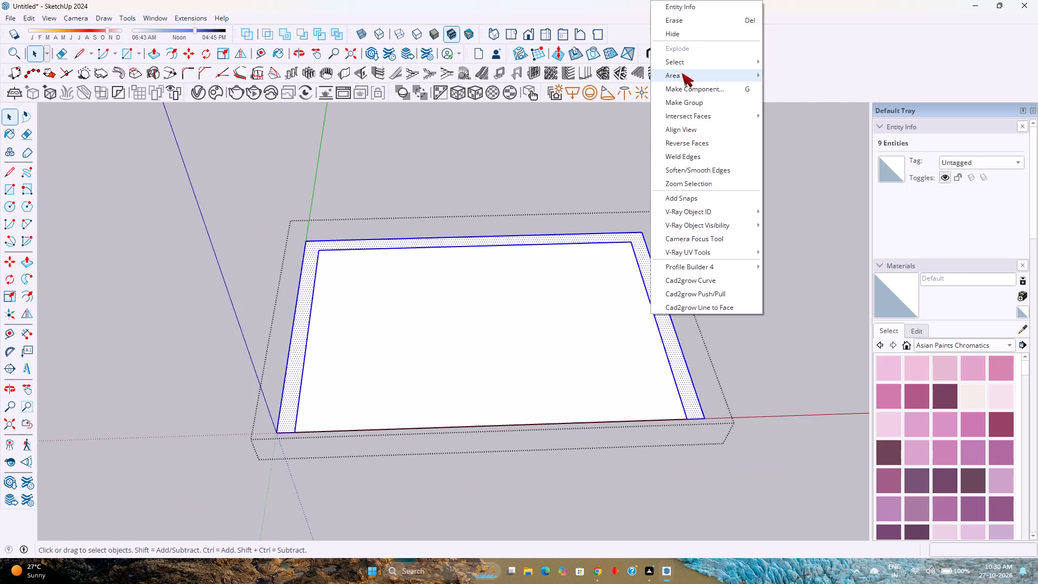
left_click(698, 96)
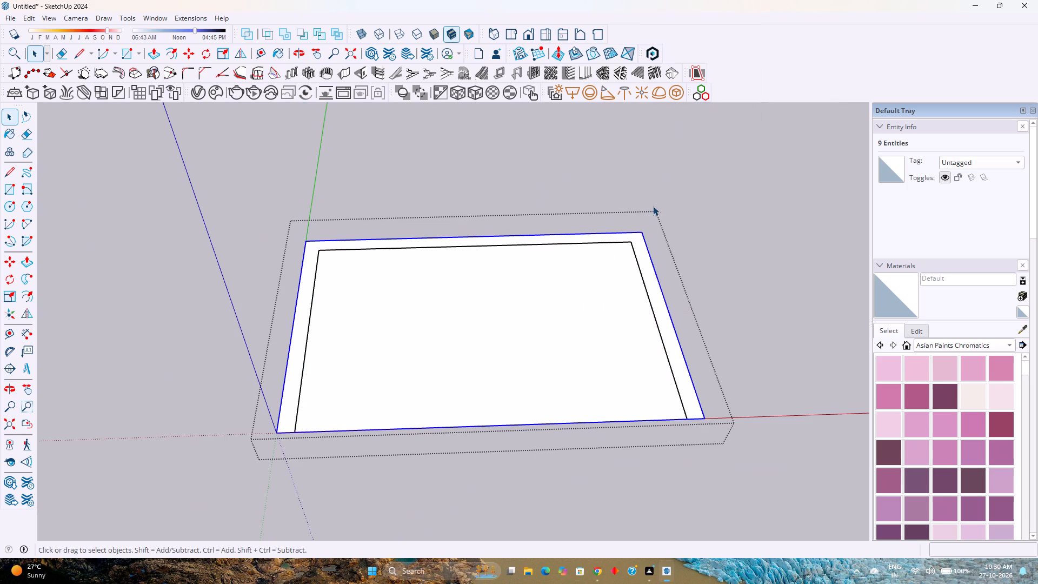
Inside the wall group, push/pull the U-shaped wall face up to a height of 10'.
double_click(649, 275)
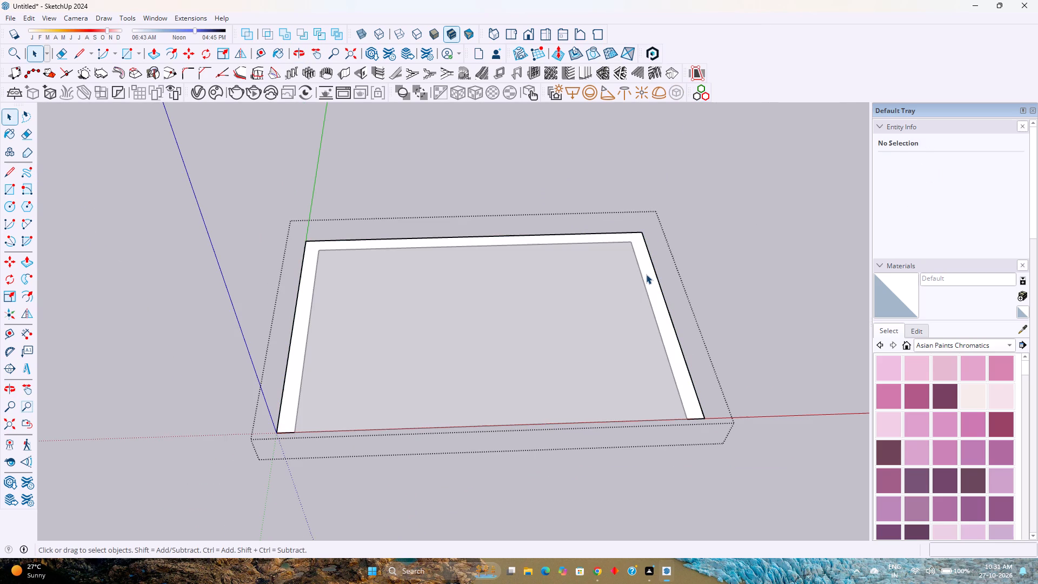
key("p")
left_click(646, 274)
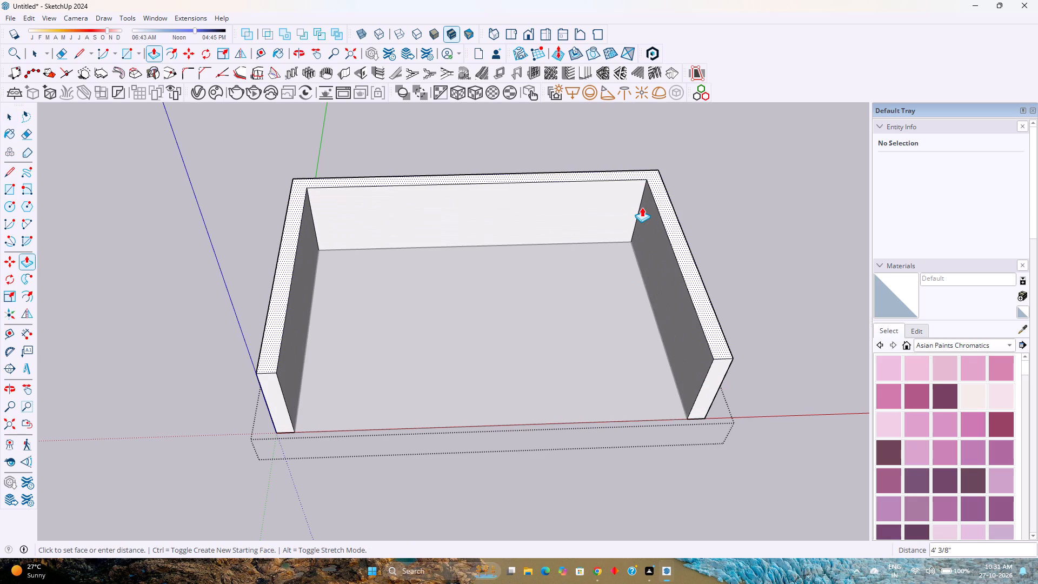
type("10'")
key("Return")
Examine the raised walls from above and from the room's open front.
scroll(642, 207, "down", 2)
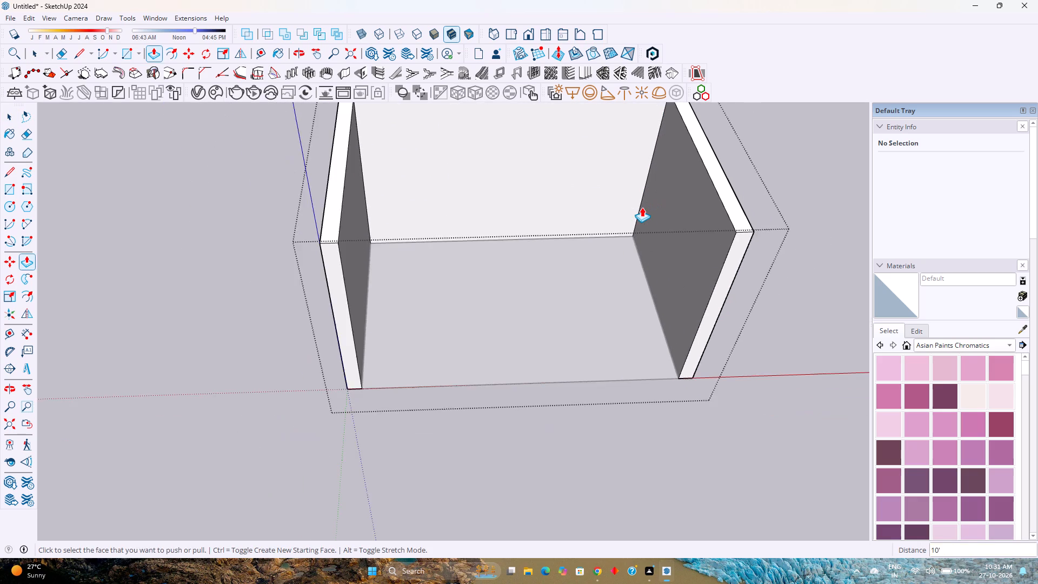
middle_click_drag(642, 207, 611, 337, "shift")
middle_click_drag(604, 340, 614, 234)
middle_click(614, 233)
middle_click(614, 233)
scroll(615, 232, "down", 4)
scroll(409, 396, "up", 1)
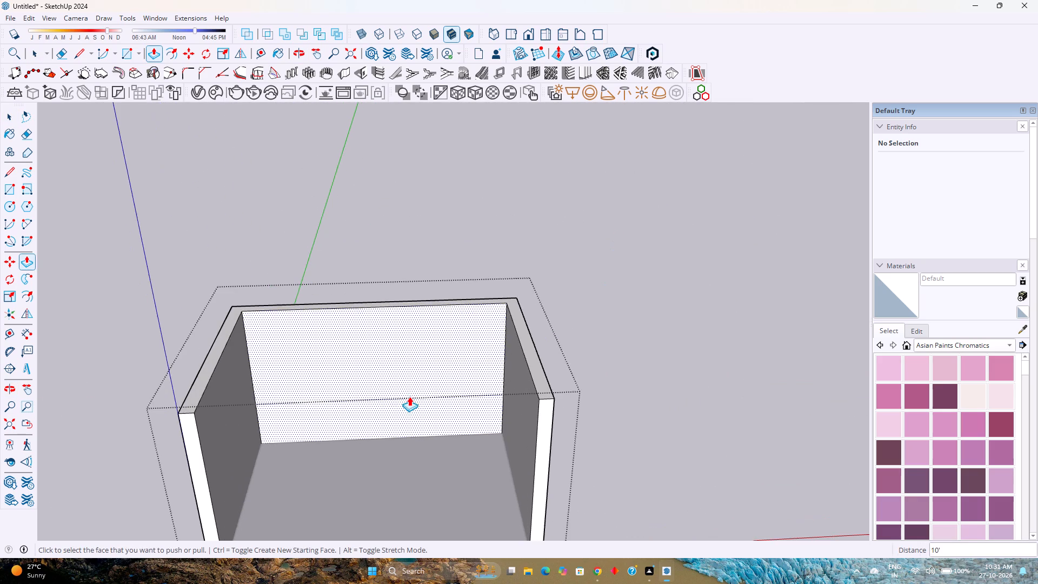
middle_click_drag(409, 396, 471, 288)
middle_click(471, 288)
scroll(469, 331, "up", 2)
middle_click_drag(456, 347, 525, 269, "shift")
scroll(543, 281, "down", 2)
middle_click_drag(543, 281, 370, 291)
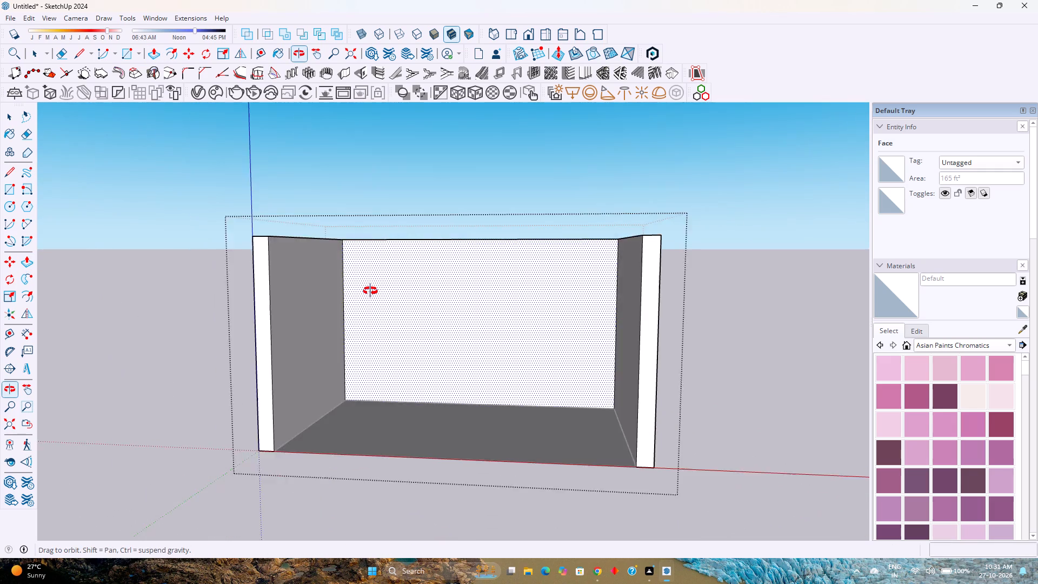
middle_click_drag(370, 291, 475, 270)
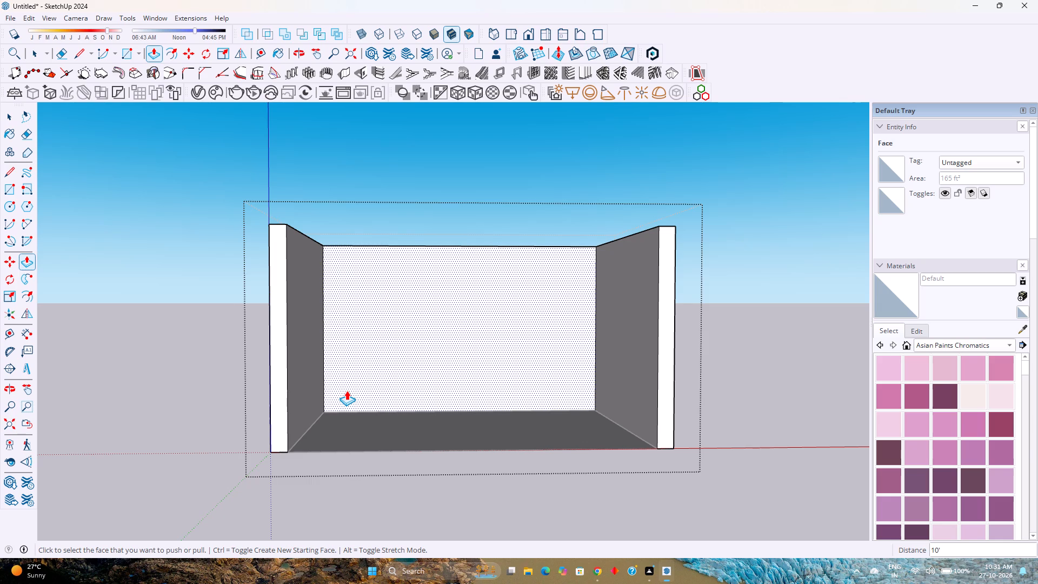
scroll(363, 277, "down", 4)
Place vertical guides on the back wall 2'6" from its left inner corner, 6' further along, and another 2'6" beyond that.
left_click(257, 51)
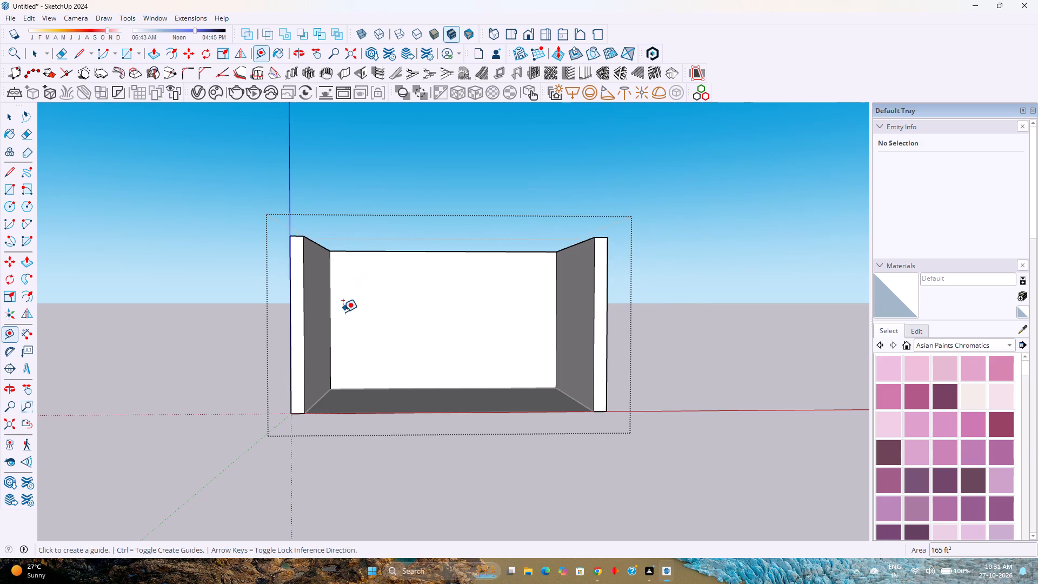
scroll(338, 319, "up", 7)
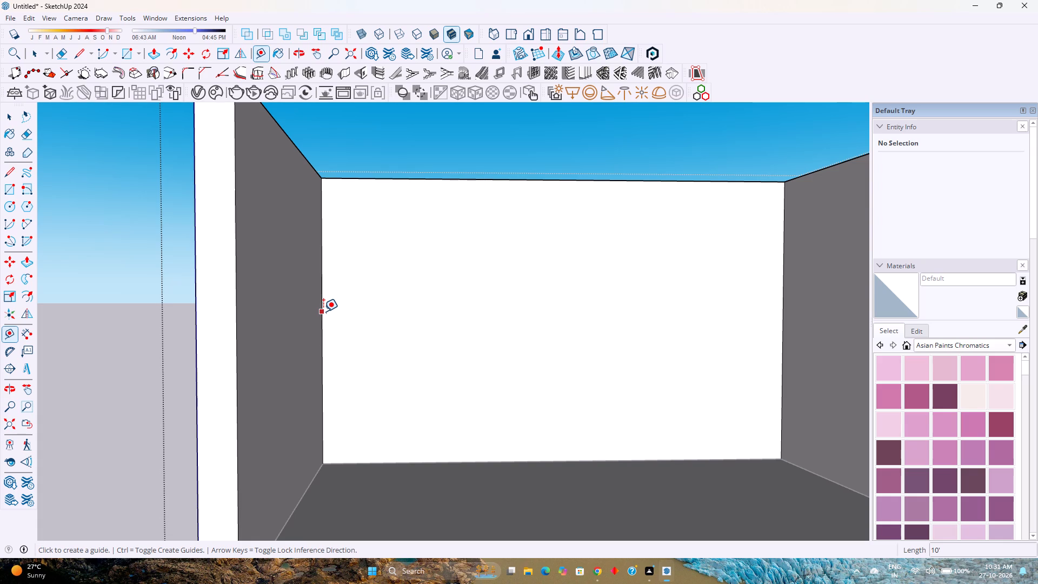
left_click(322, 266)
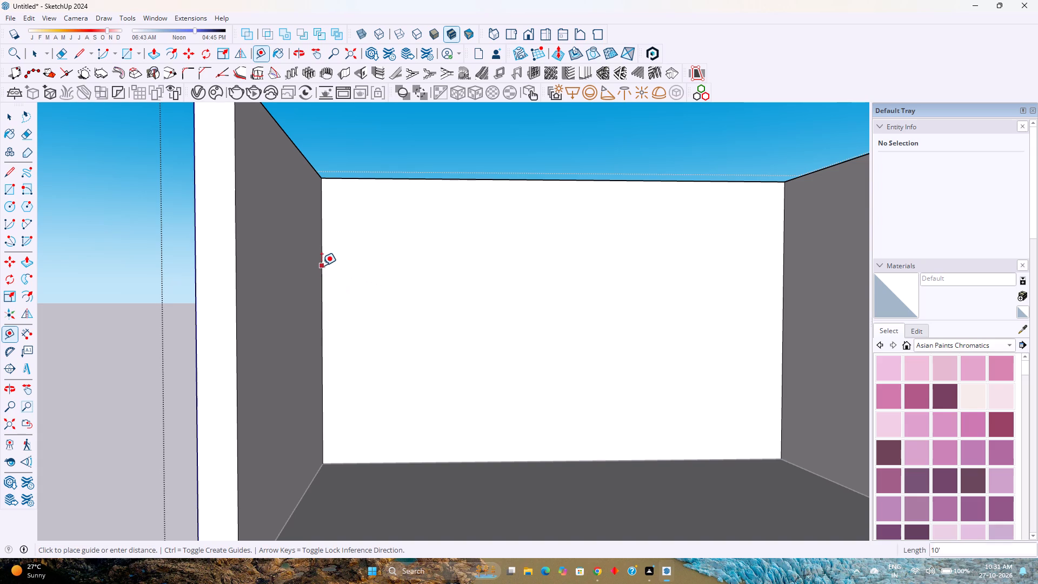
type("2'")
key("Return")
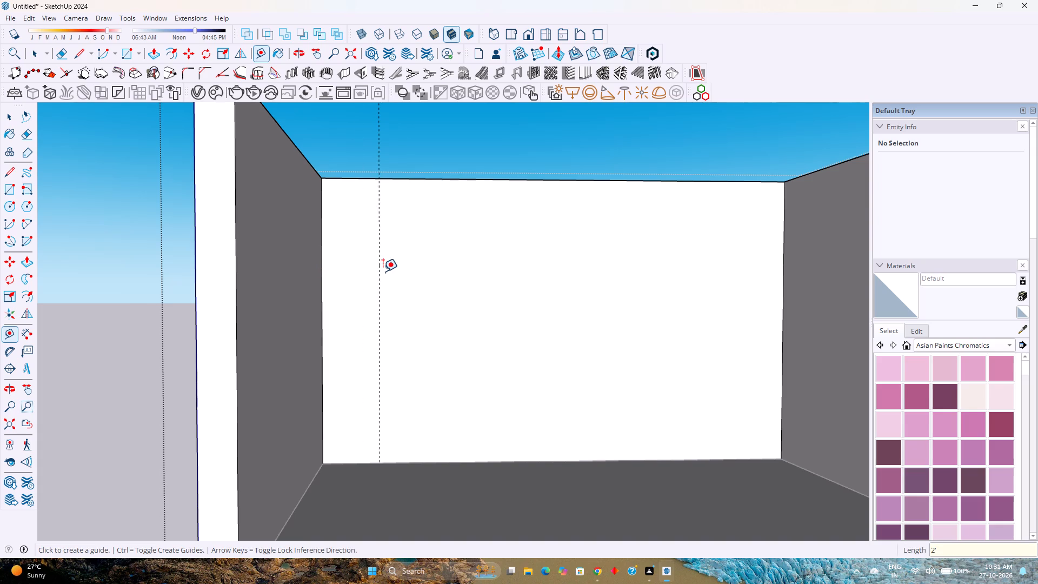
type("2'6\"")
key("Return")
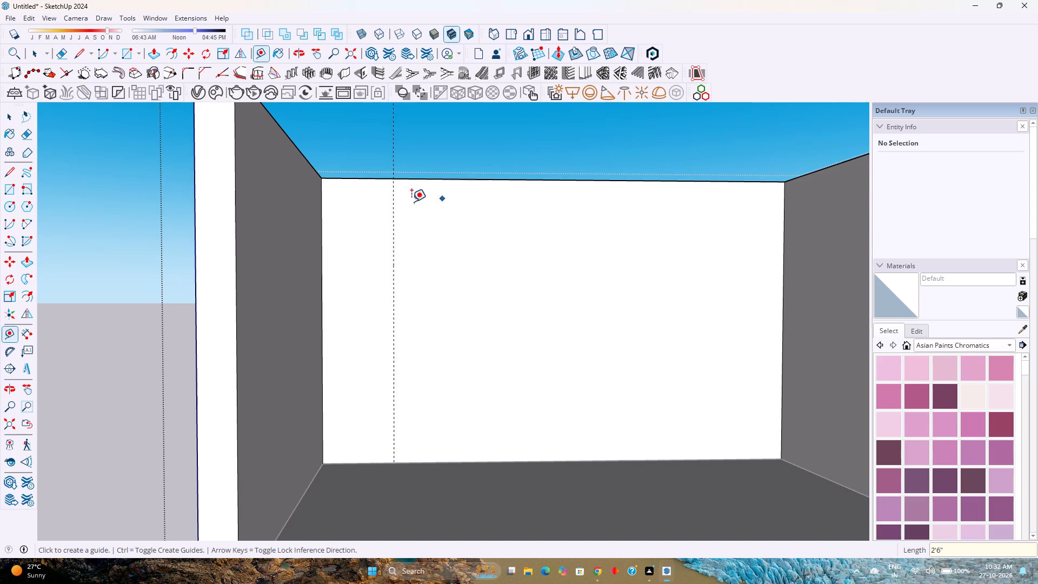
left_click(394, 225)
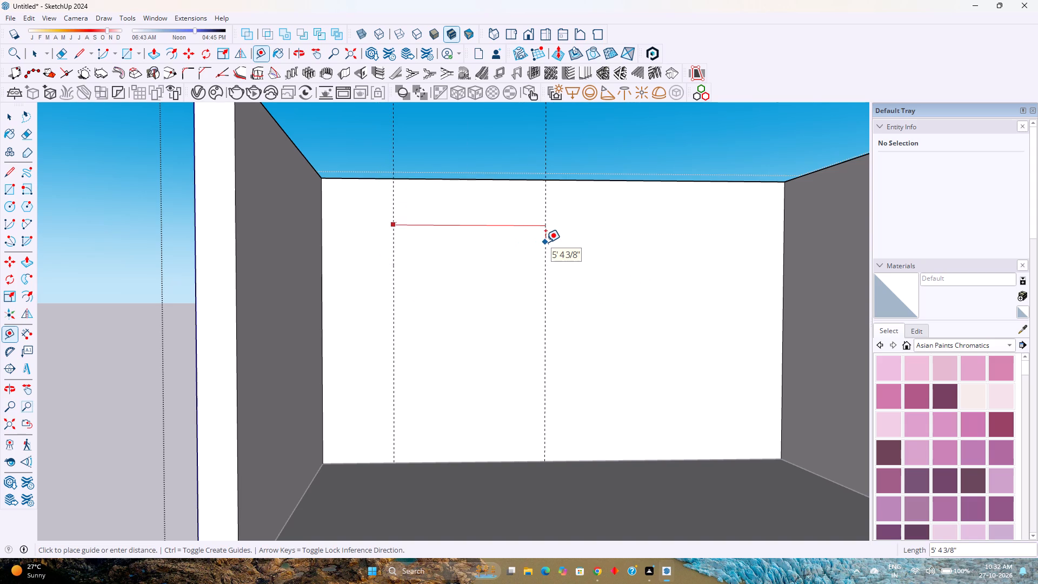
type("6'")
key("Return")
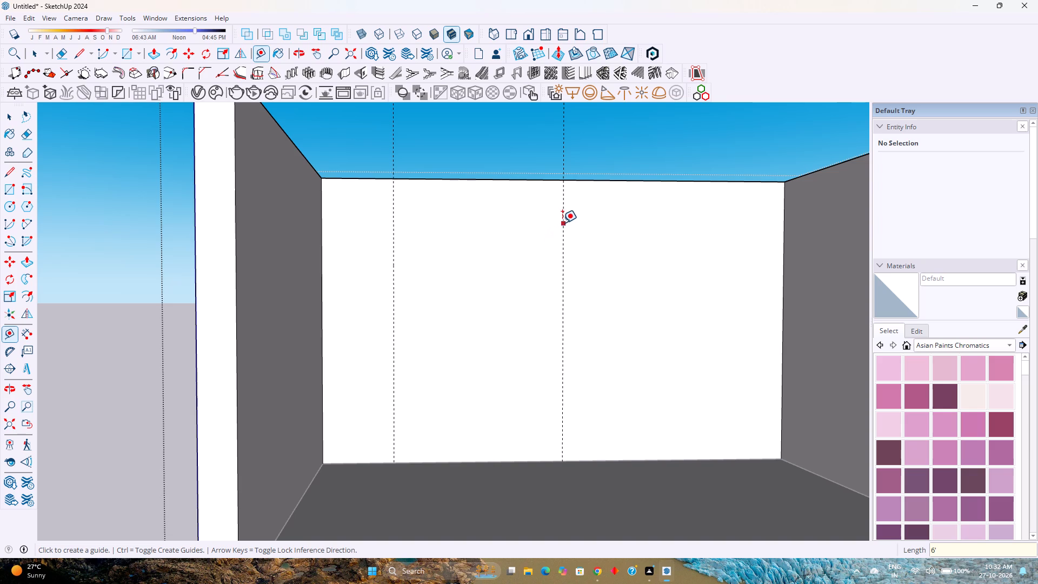
left_click(562, 223)
type("2'6\"")
key("Return")
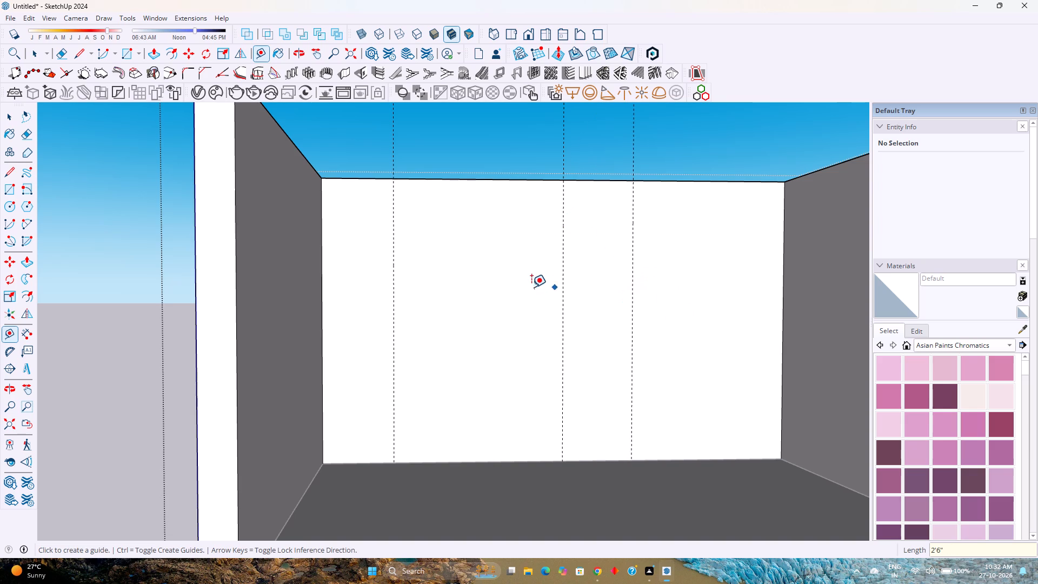
Place a horizontal guide on the back wall 1' below its top edge.
scroll(531, 287, "down", 4)
middle_click_drag(531, 287, 532, 374)
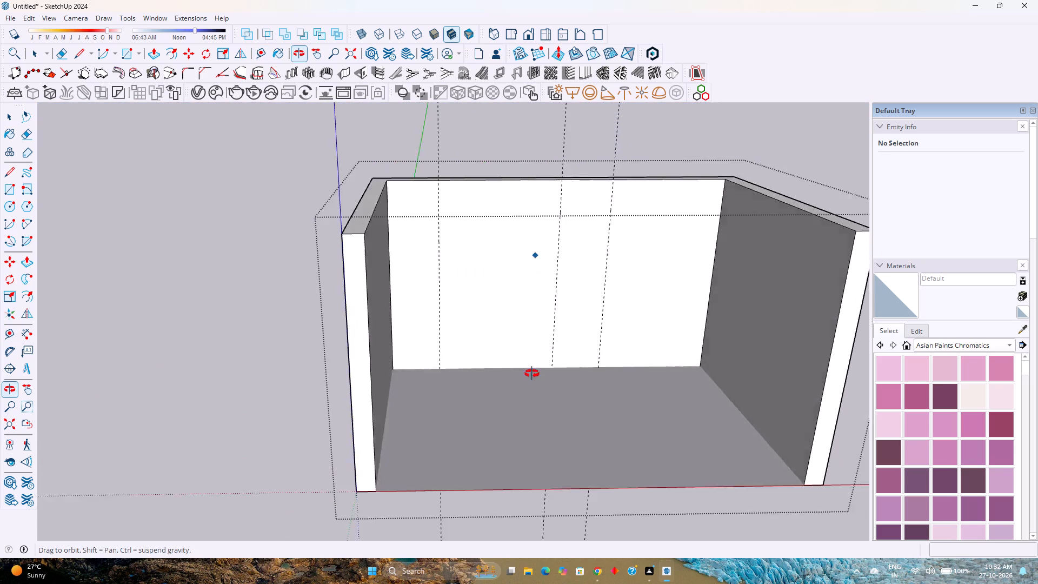
middle_click_drag(532, 374, 541, 328)
scroll(480, 318, "up", 3)
middle_click_drag(480, 318, 455, 302)
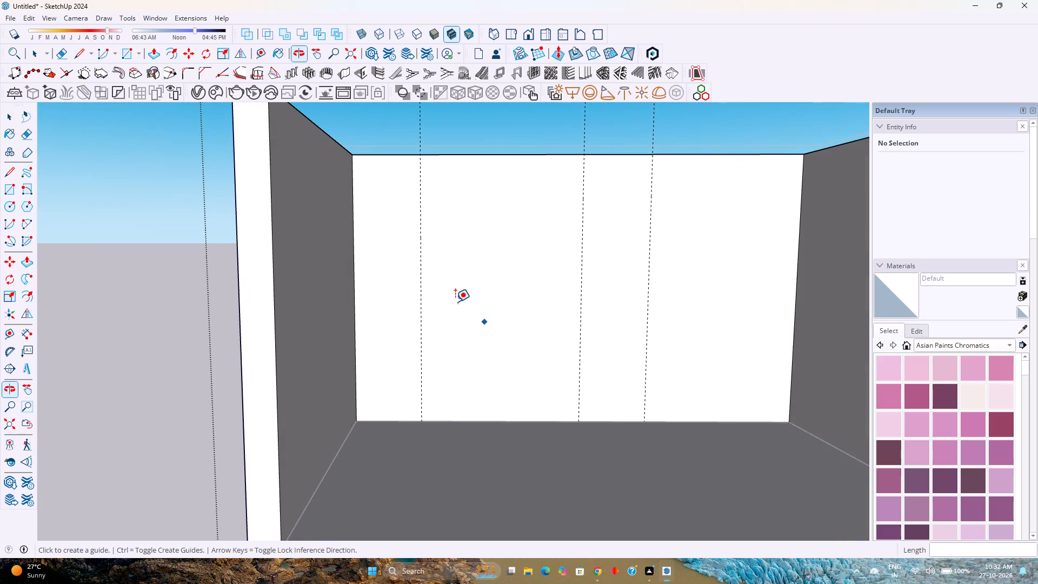
scroll(455, 302, "down", 5)
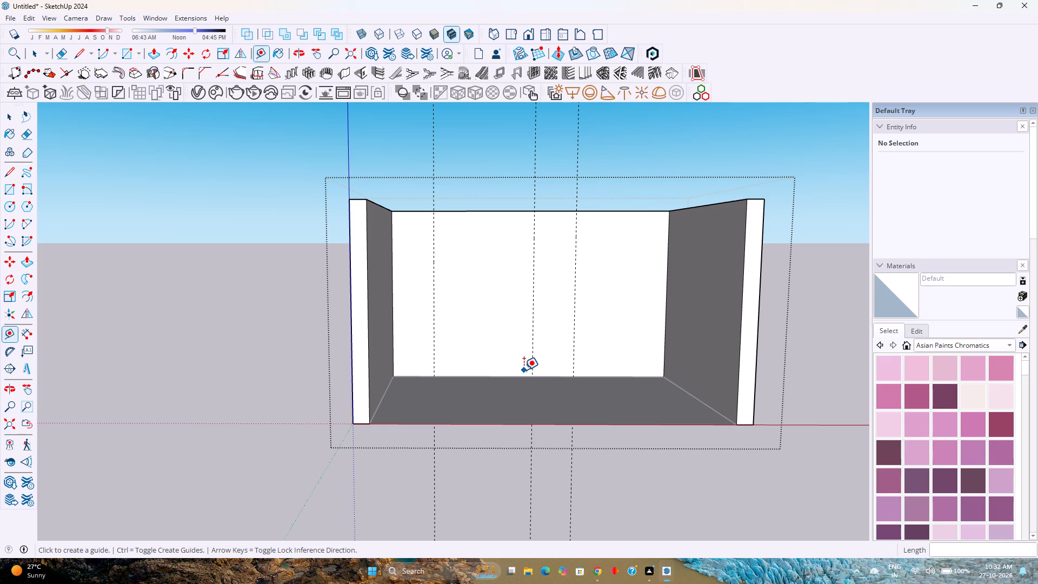
scroll(484, 308, "up", 4)
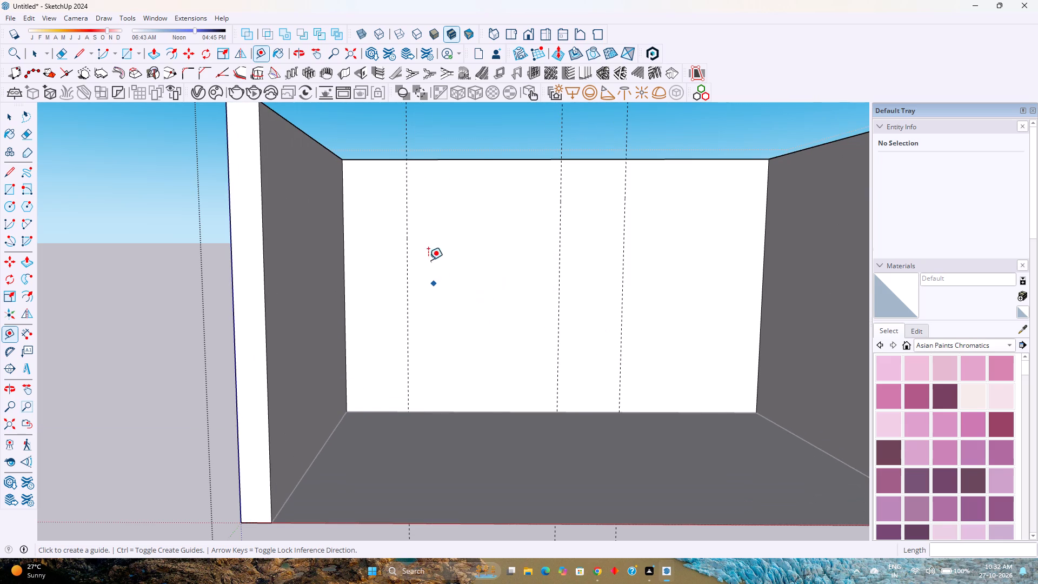
left_click(476, 161)
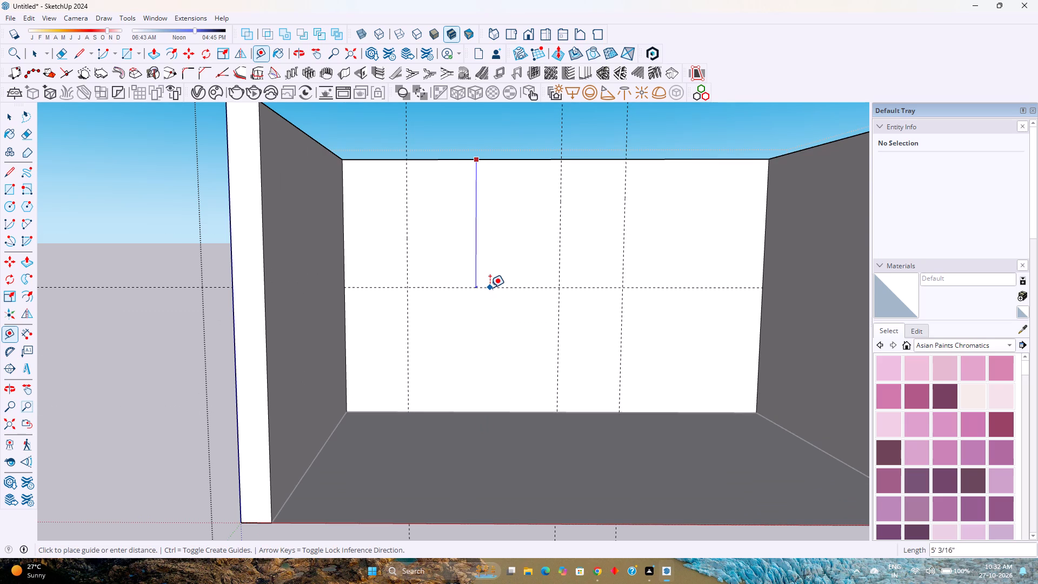
type("1'")
key("Return")
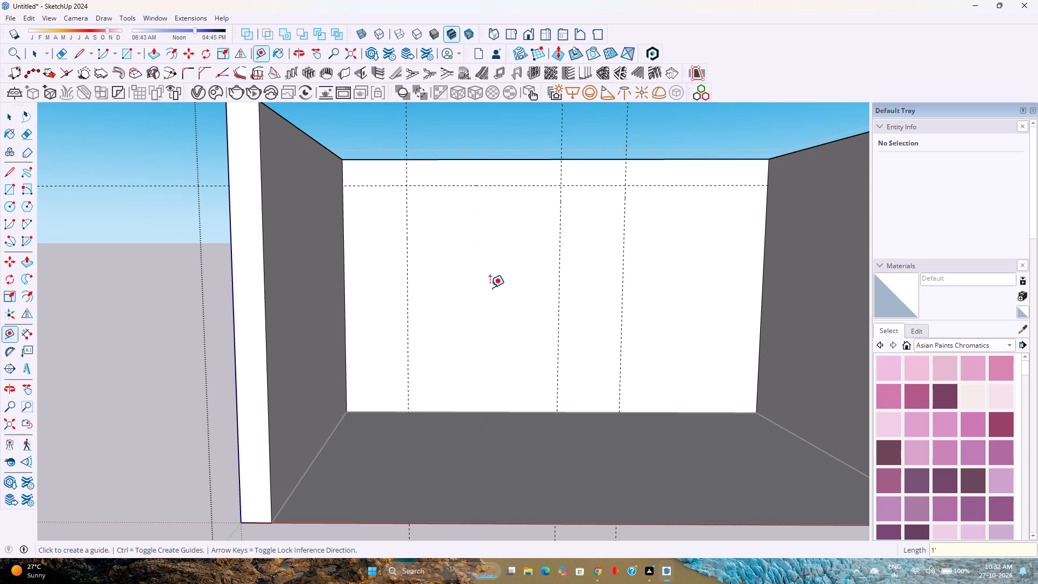
Draw a rectangle about 9' by 2'6" on the back wall, from the left corner at the horizontal guide to the first vertical guide's base.
left_click(119, 55)
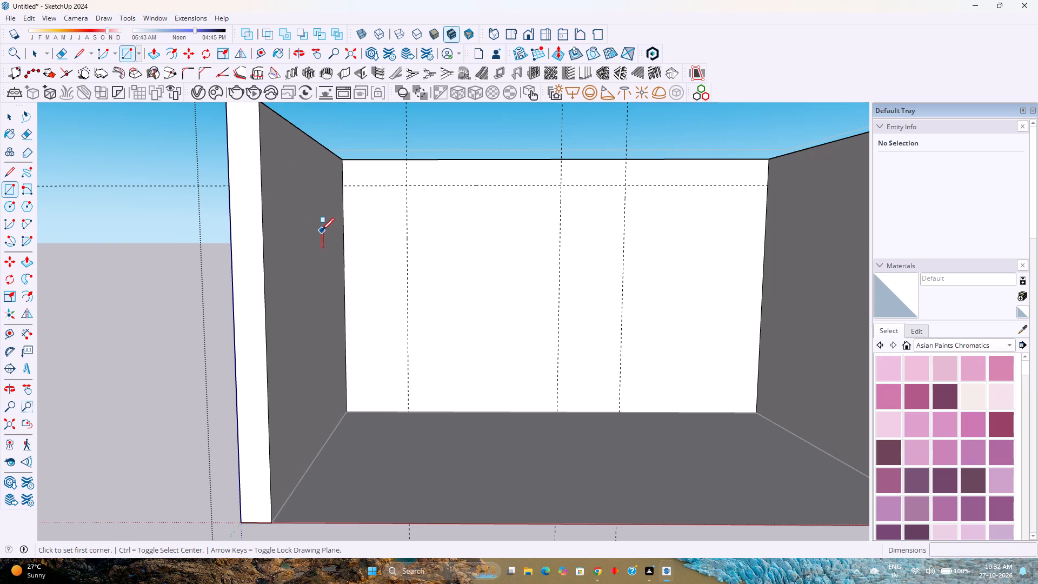
left_click(342, 185)
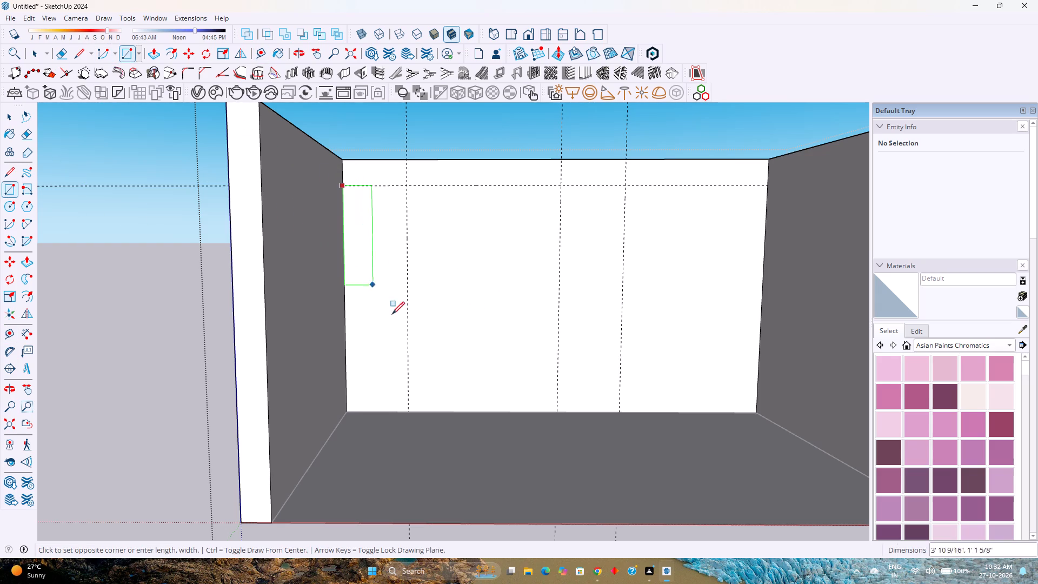
left_click(409, 410)
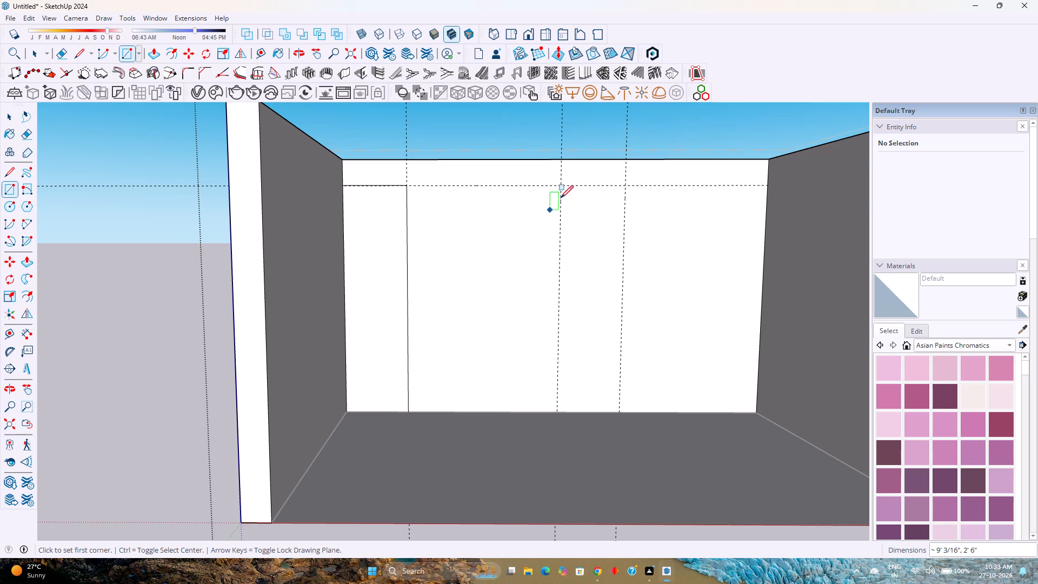
Copy the rectangle's face and edges 11' straight up, clear of the wall.
key("space")
double_click(379, 250)
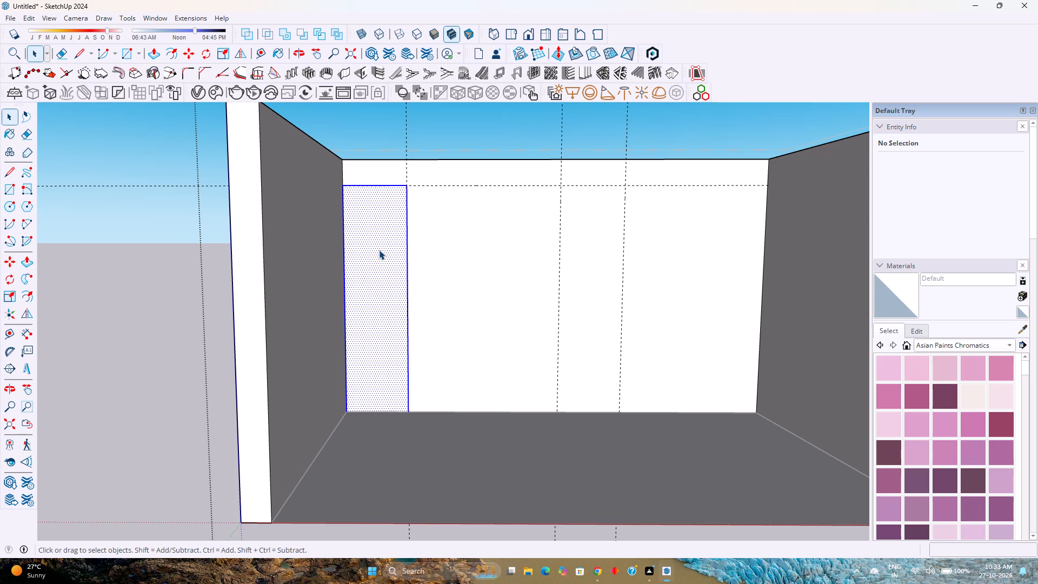
key("m")
left_click(409, 411)
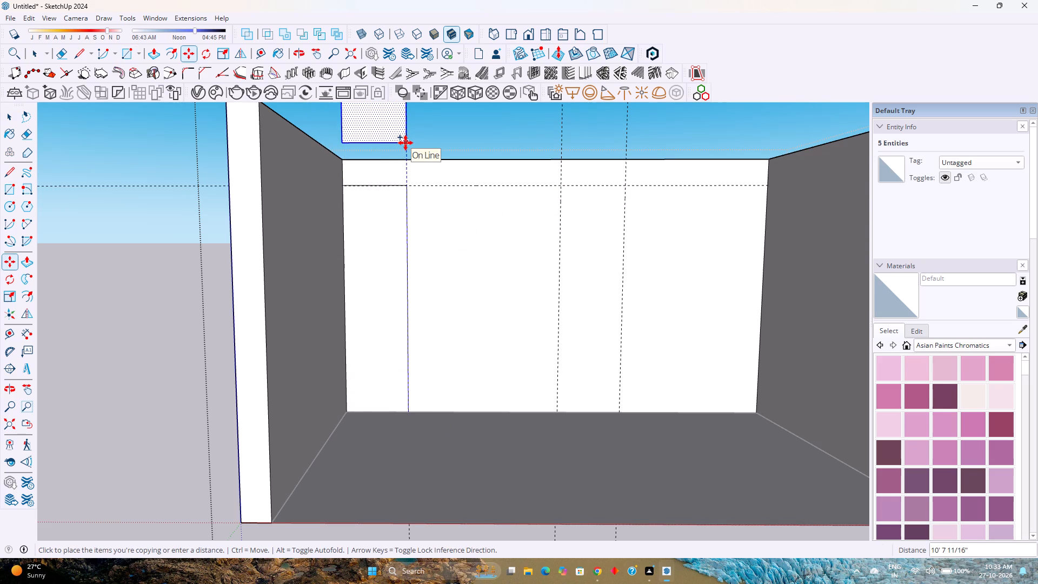
type("11'")
key("Return")
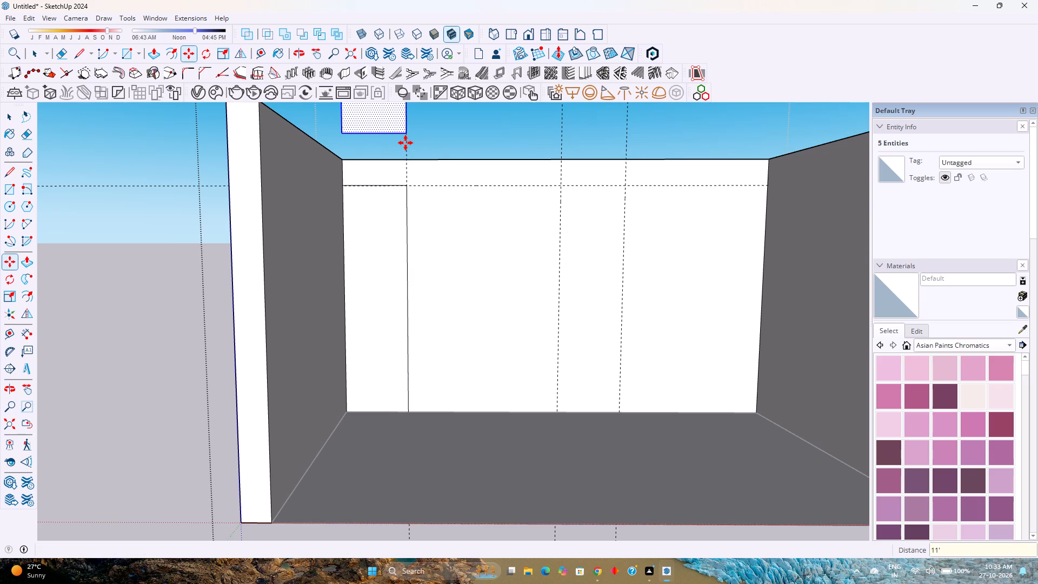
Erase the original rectangle's top and side edges from the back wall, along with the guides lying on them.
key("e")
left_click(375, 185)
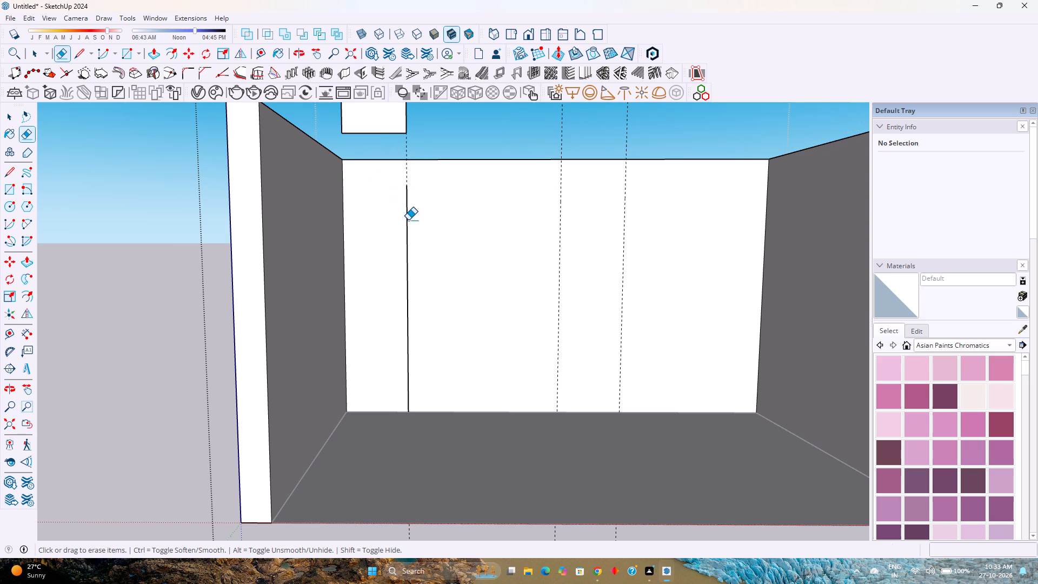
left_click(407, 220)
Turn the copied rectangle's face and edges into a component named 1.
key("space")
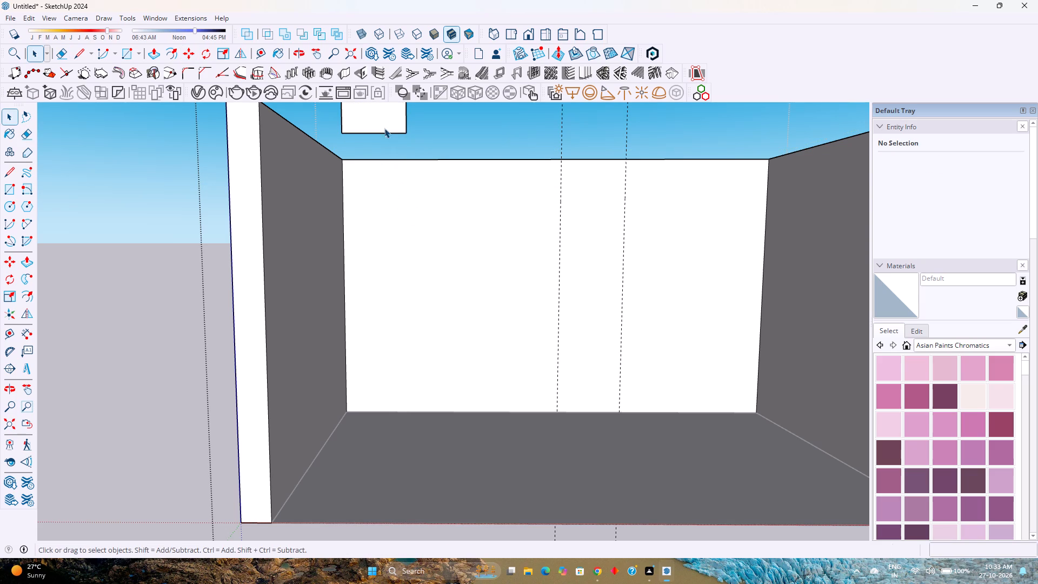
double_click(380, 116)
right_click(380, 116)
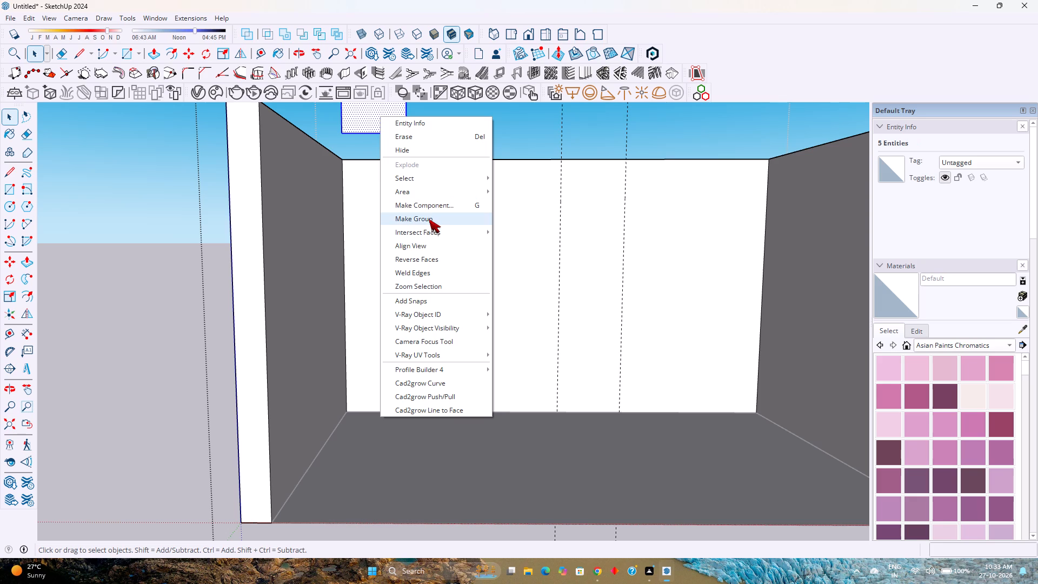
left_click(429, 209)
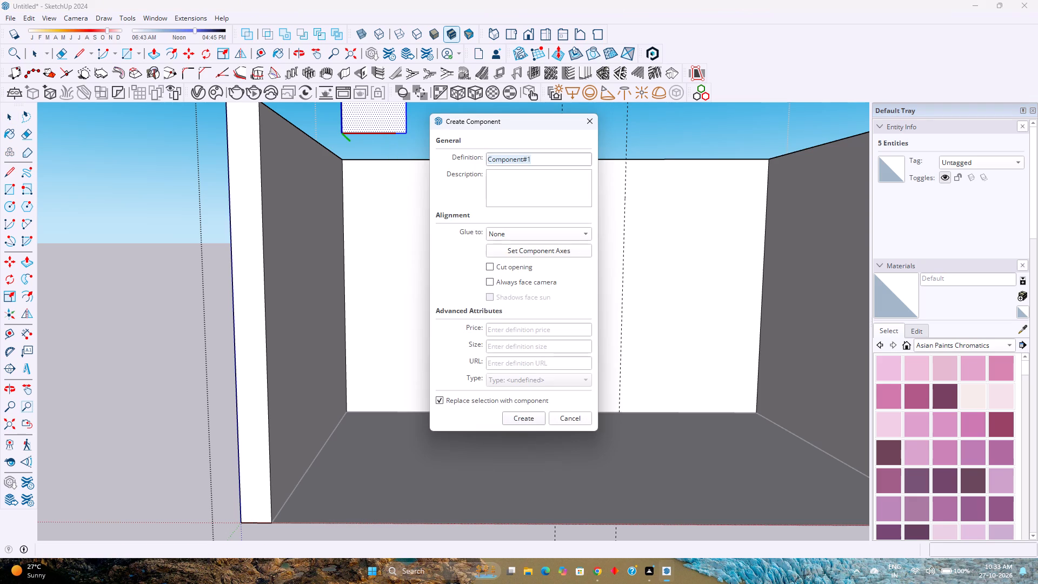
key("1")
key("Return")
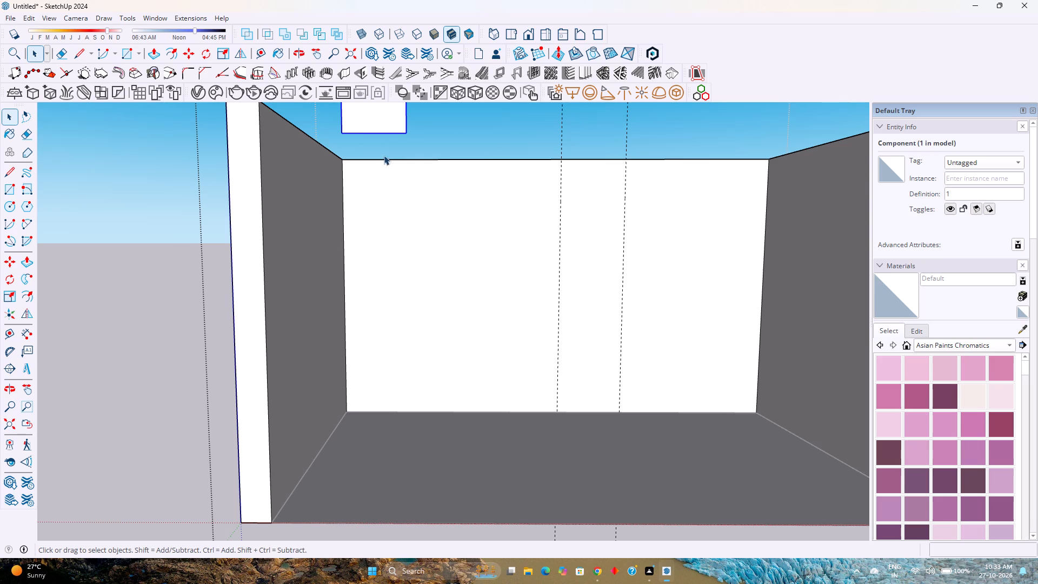
Move the component down so its lower left corner sits at the back wall's lower left inner corner.
key("m")
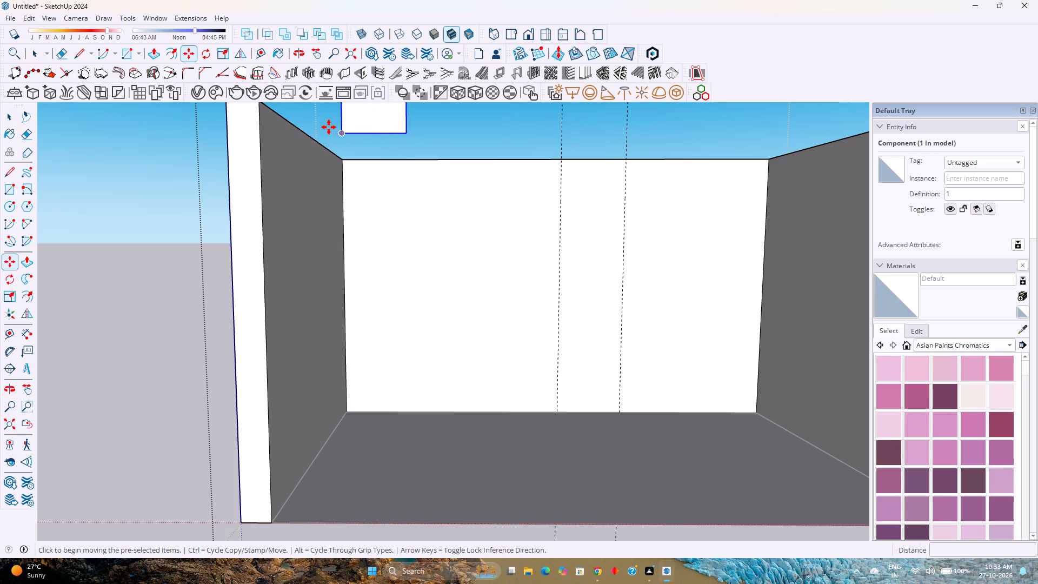
left_click(343, 133)
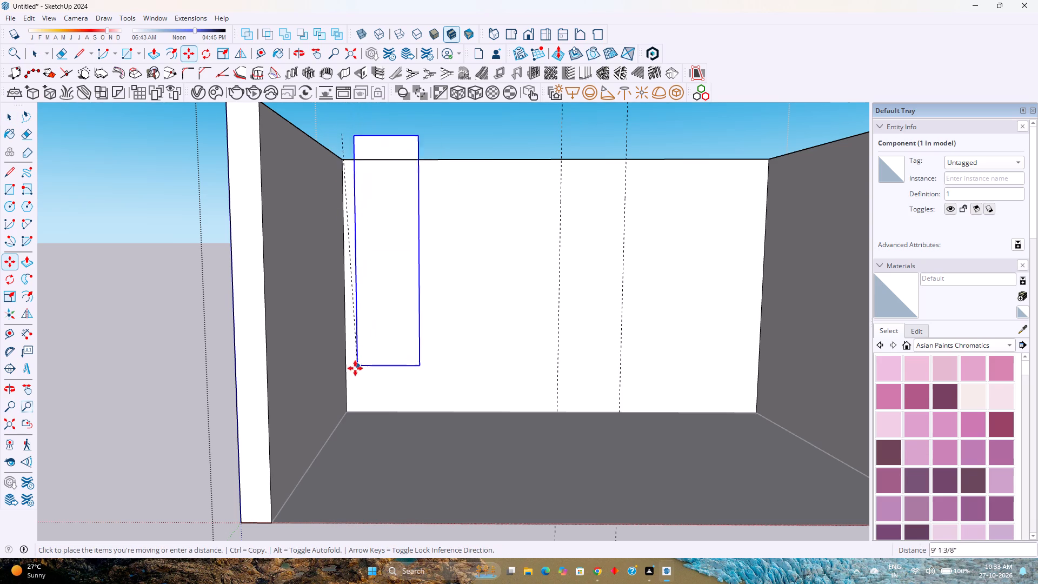
left_click(348, 409)
Copy component 1 from its lower right corner 8' 6" along the back wall's base, between the two vertical guides.
left_click(412, 410)
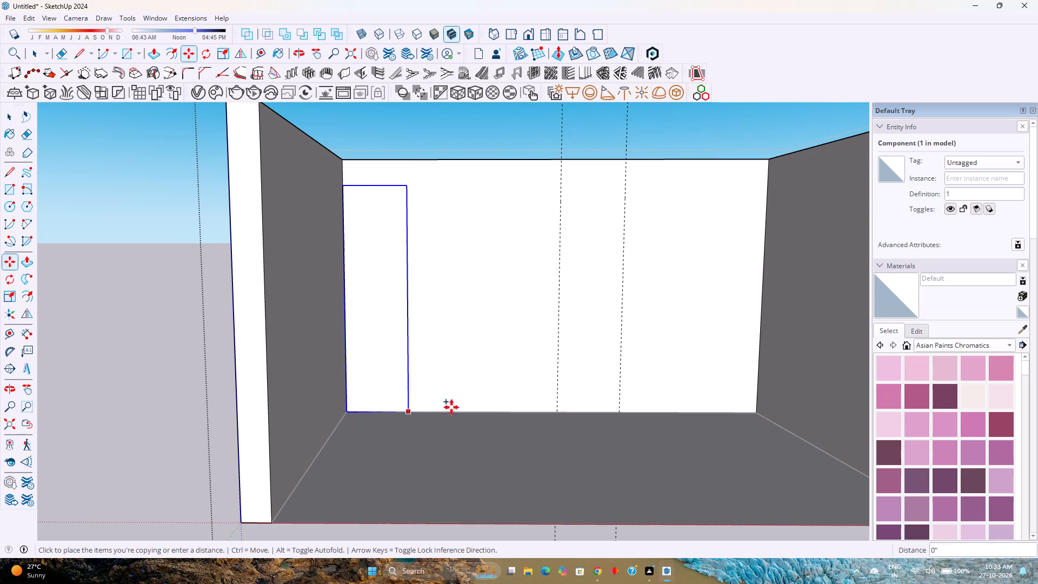
left_click(621, 410)
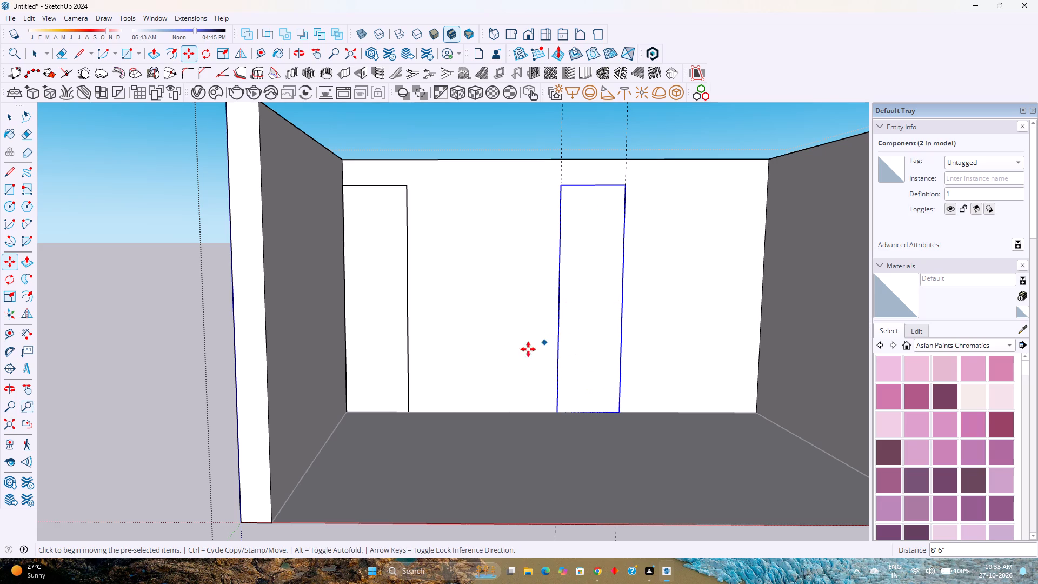
Open the left component for editing and pull its face out 0.5".
key("space")
scroll(387, 336, "up", 1)
double_click(387, 336)
scroll(387, 336, "up", 4)
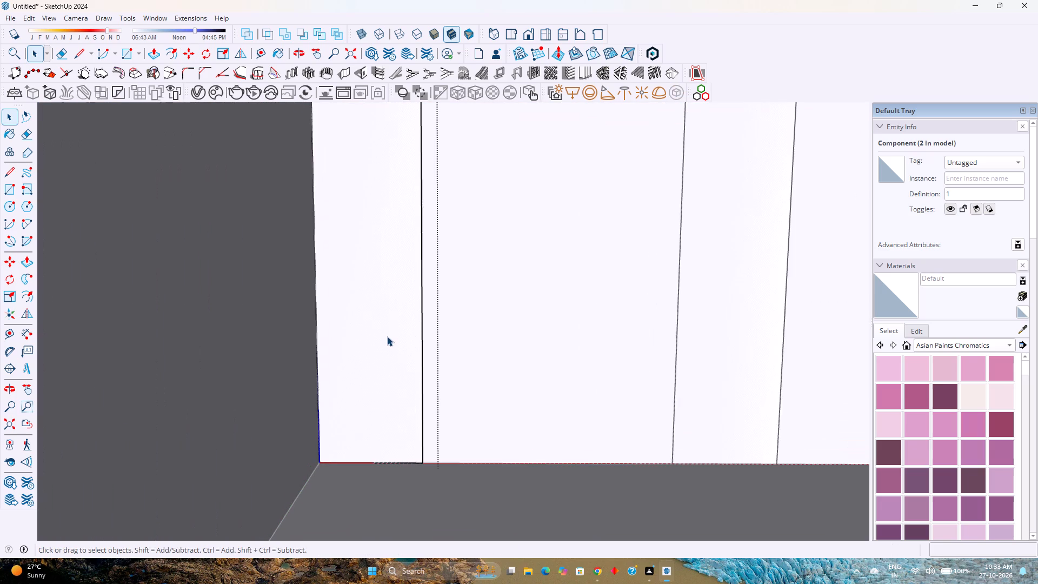
left_click(387, 336)
scroll(387, 336, "down", 2)
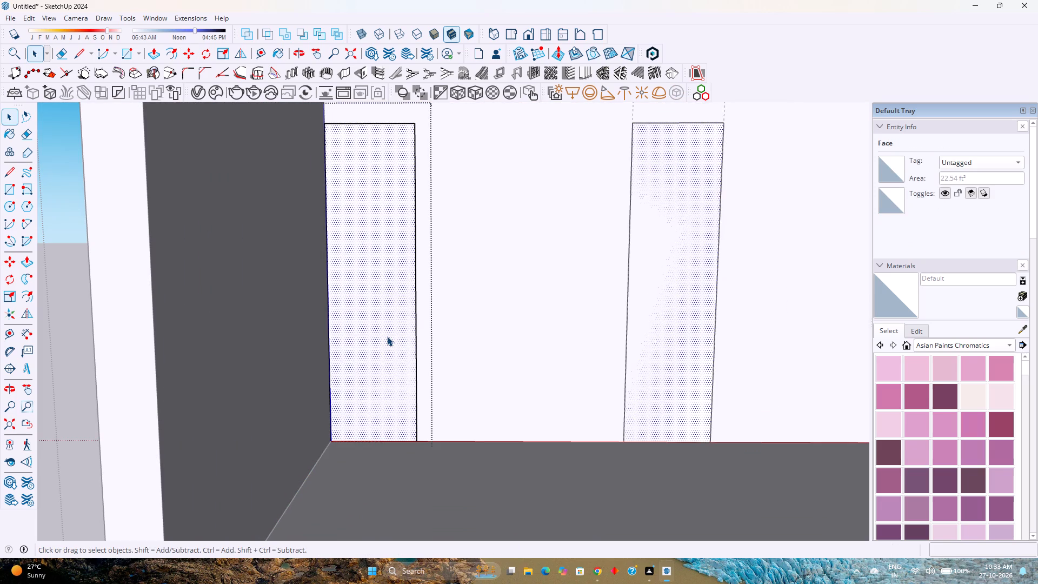
key("p")
left_click(387, 336)
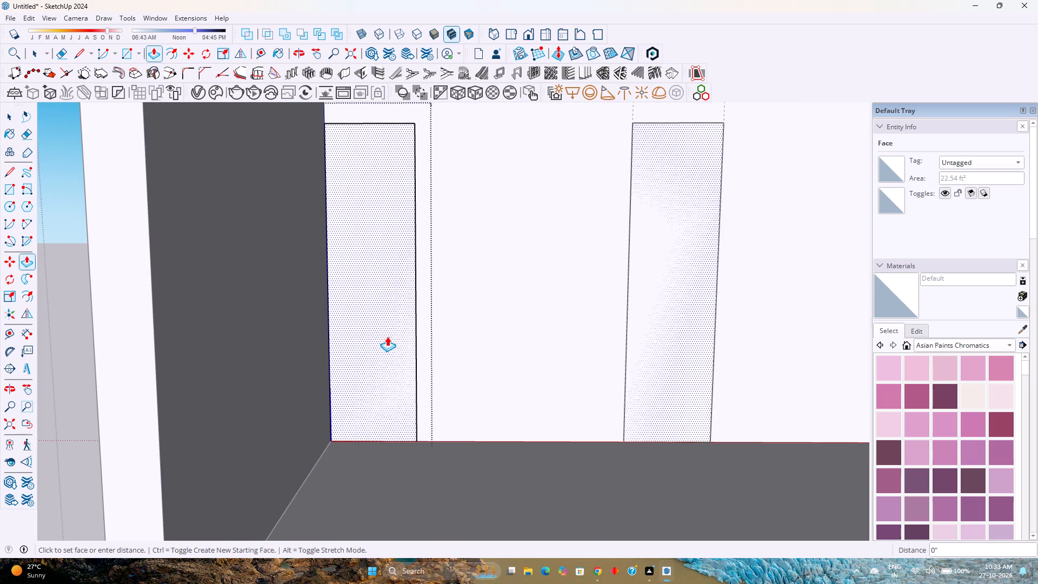
type("0.5")
key("Return")
key("space")
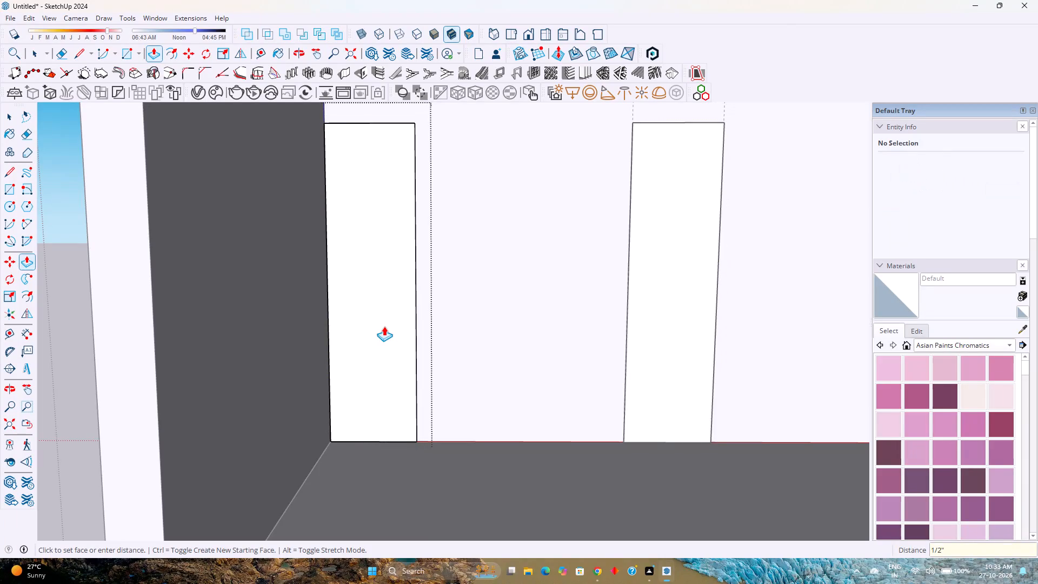
Copy the panel's front face and edges 11' straight up, clear of the wall.
left_click(384, 326)
double_click(389, 303)
scroll(389, 303, "up", 1)
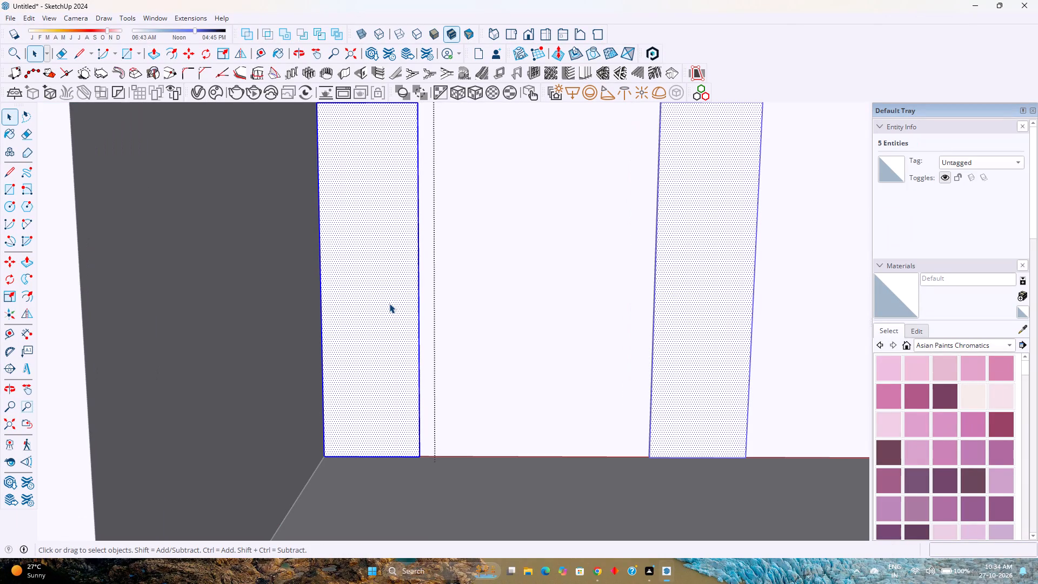
key("m")
scroll(389, 303, "down", 5)
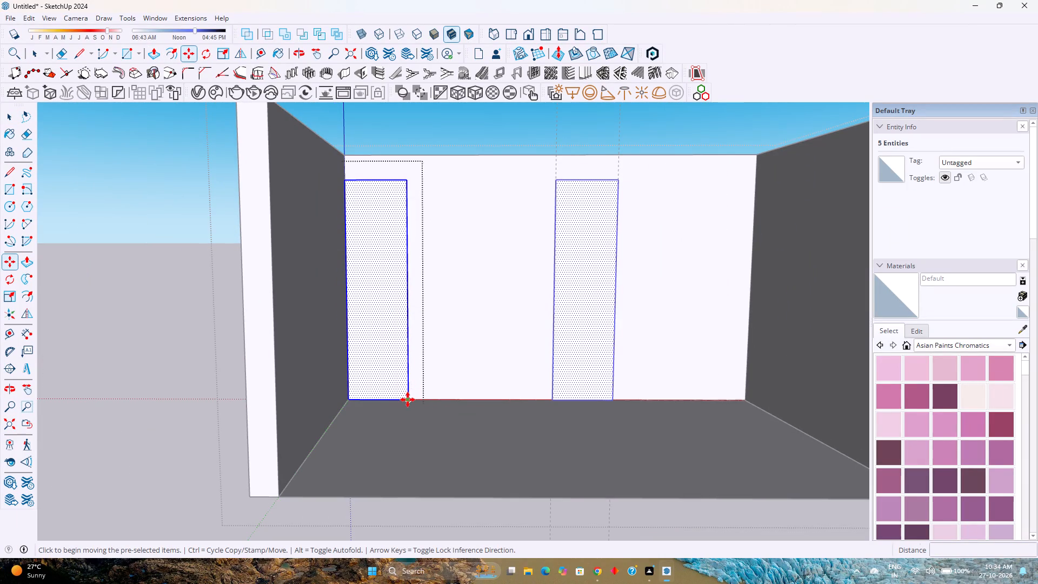
left_click(408, 400)
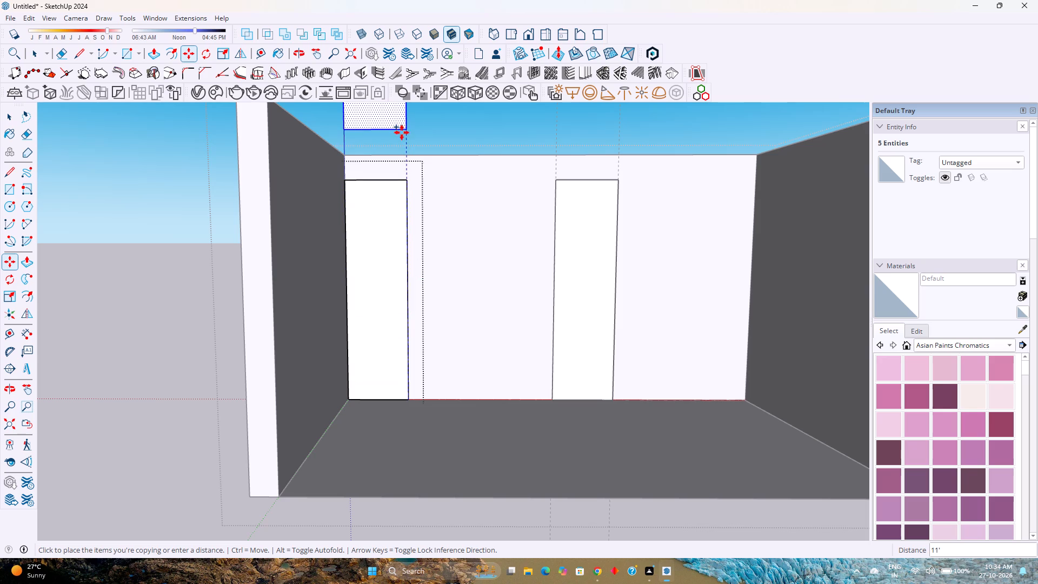
left_click(410, 126)
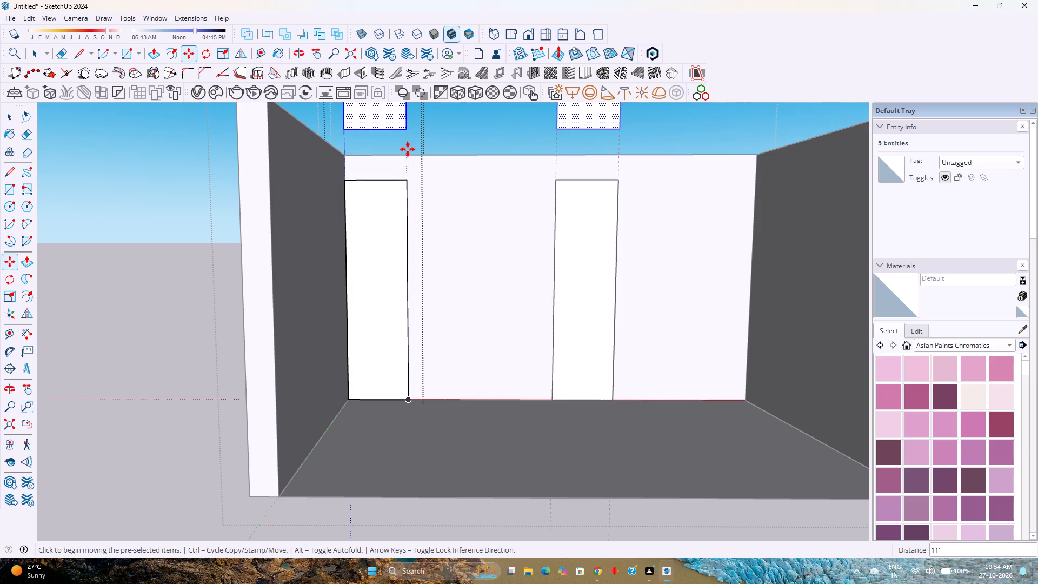
Pull the raised copy's face out 0.5" inside the component.
middle_click_drag(408, 149, 425, 363, "shift")
middle_click(425, 363)
key("space")
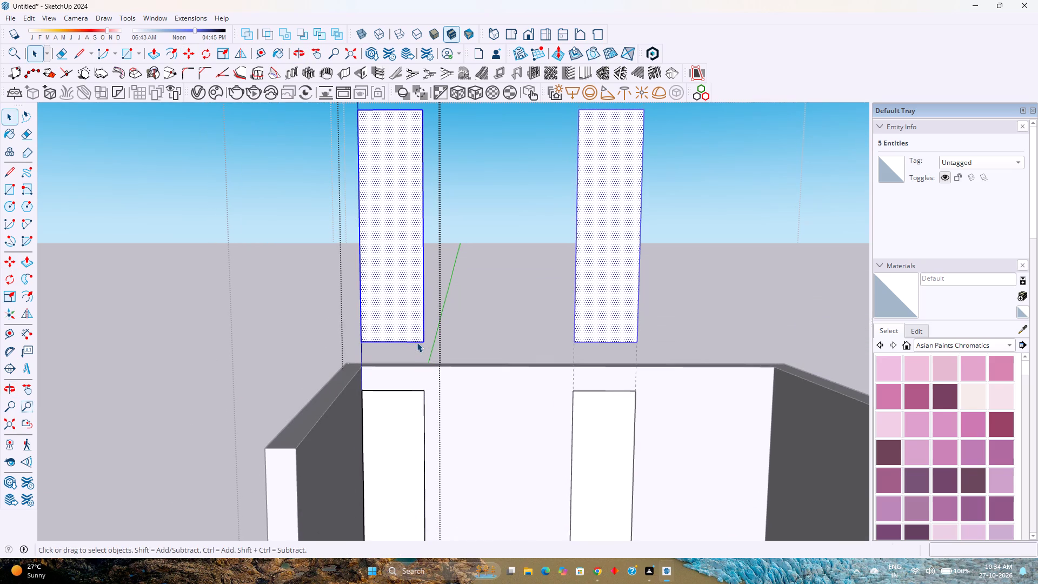
middle_click_drag(415, 314, 421, 341)
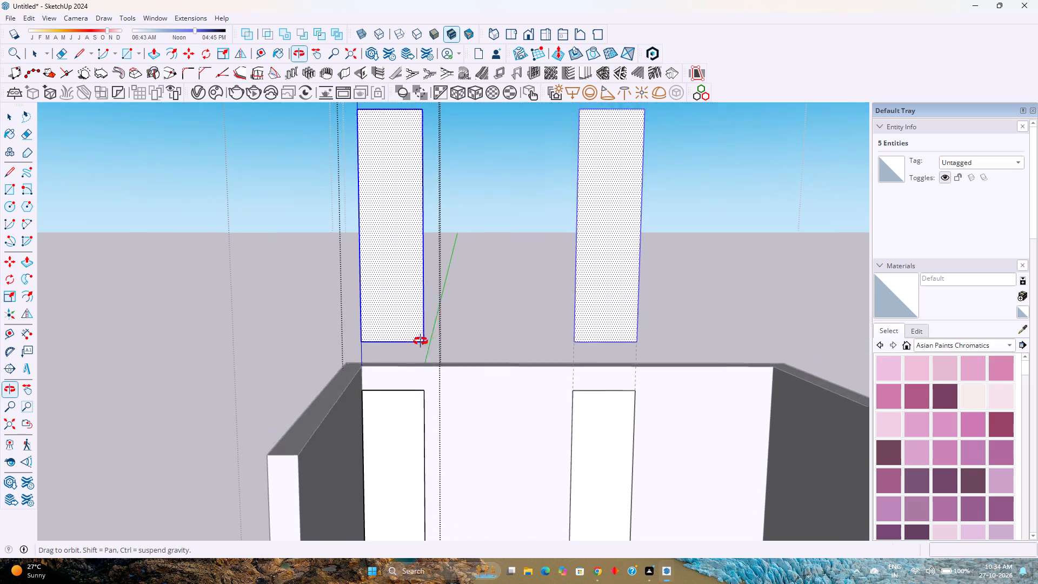
middle_click_drag(421, 341, 434, 409)
scroll(378, 178, "up", 6)
middle_click_drag(378, 178, 418, 261)
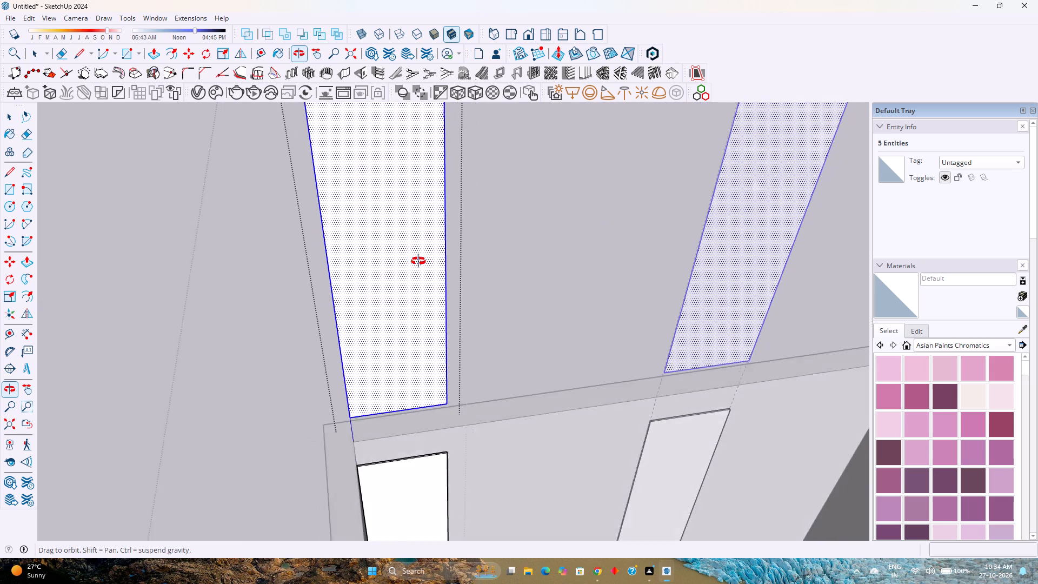
middle_click_drag(418, 261, 420, 265)
middle_click(420, 265)
scroll(388, 229, "down", 2)
middle_click_drag(387, 227, 452, 364, "shift")
middle_click(452, 364, "shift")
scroll(435, 283, "up", 4)
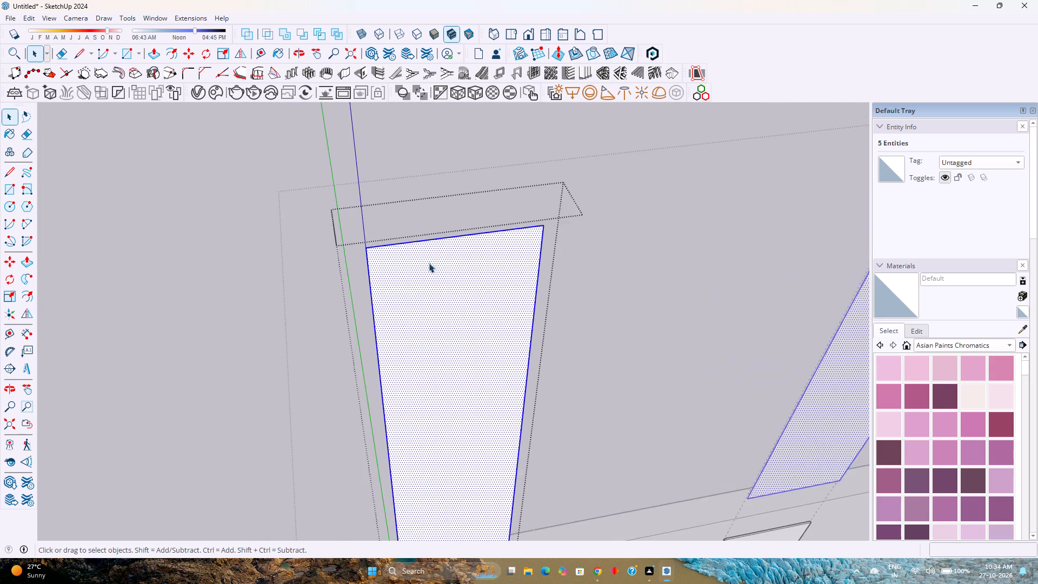
scroll(427, 257, "up", 4)
key("p")
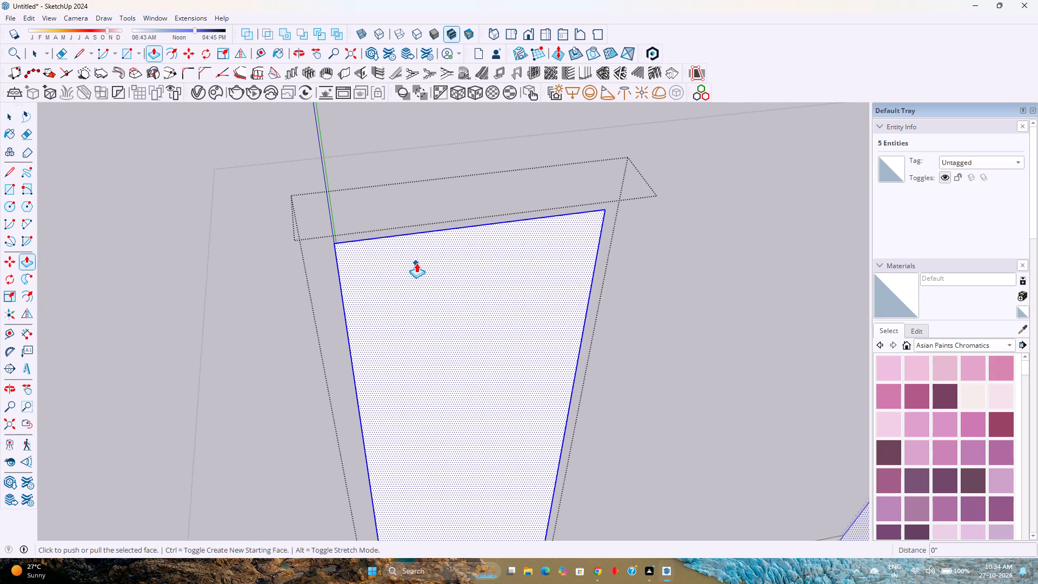
left_click(416, 263)
type("0.5")
key("Return")
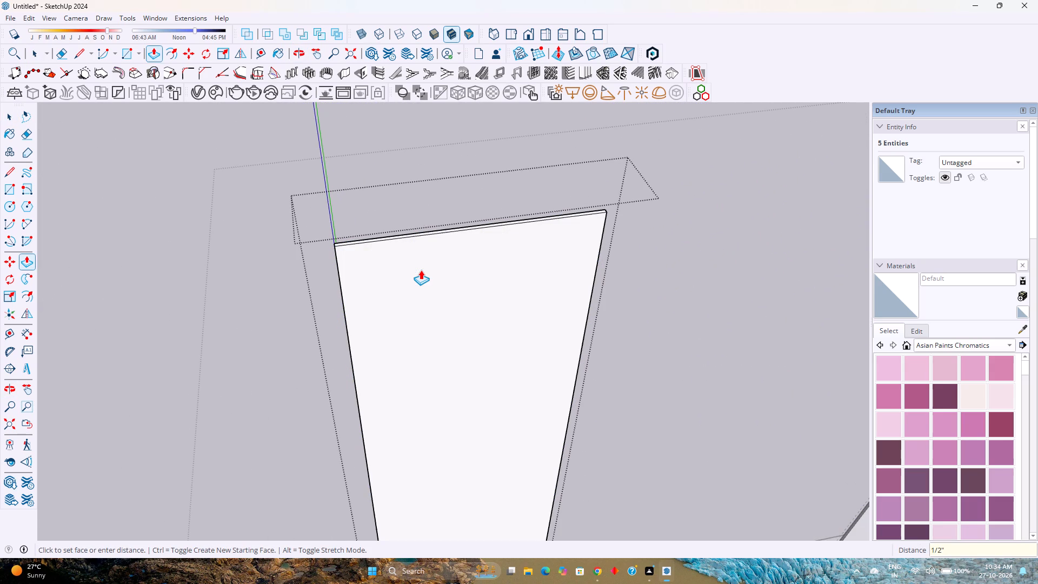
key("space")
Place two guides across the raised panel's thin top face: one 0.25" in from its left short edge, another 1.5" beyond it.
scroll(355, 256, "up", 2)
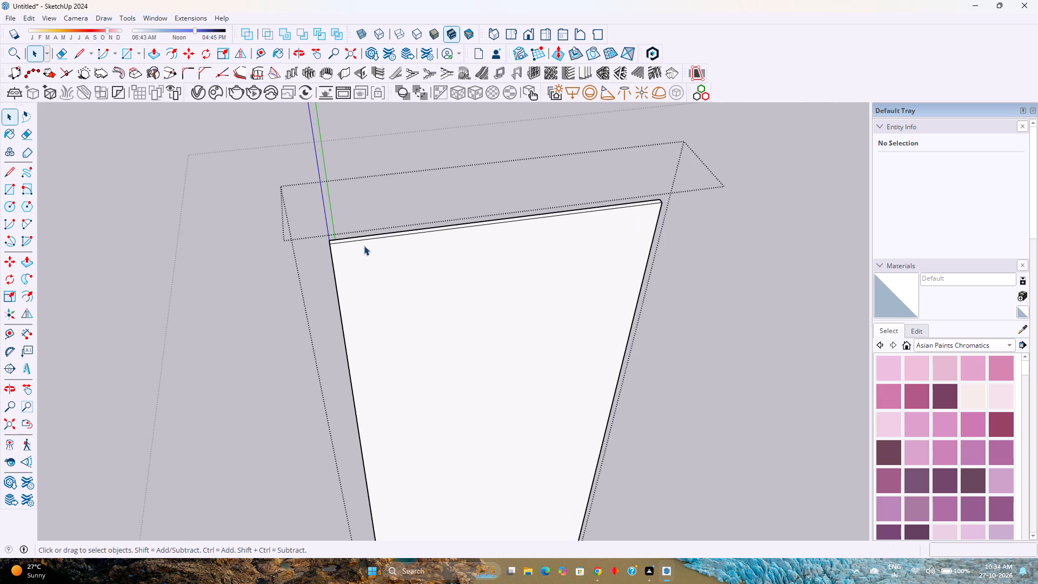
middle_click_drag(364, 244, 384, 347)
middle_click(384, 347)
scroll(315, 238, "up", 1)
scroll(338, 281, "up", 3)
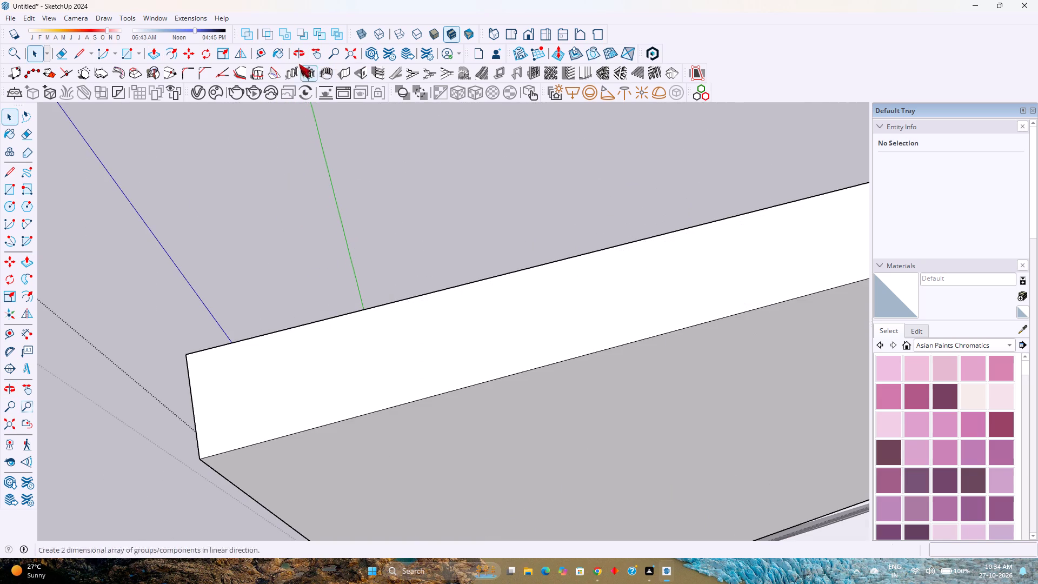
left_click(265, 50)
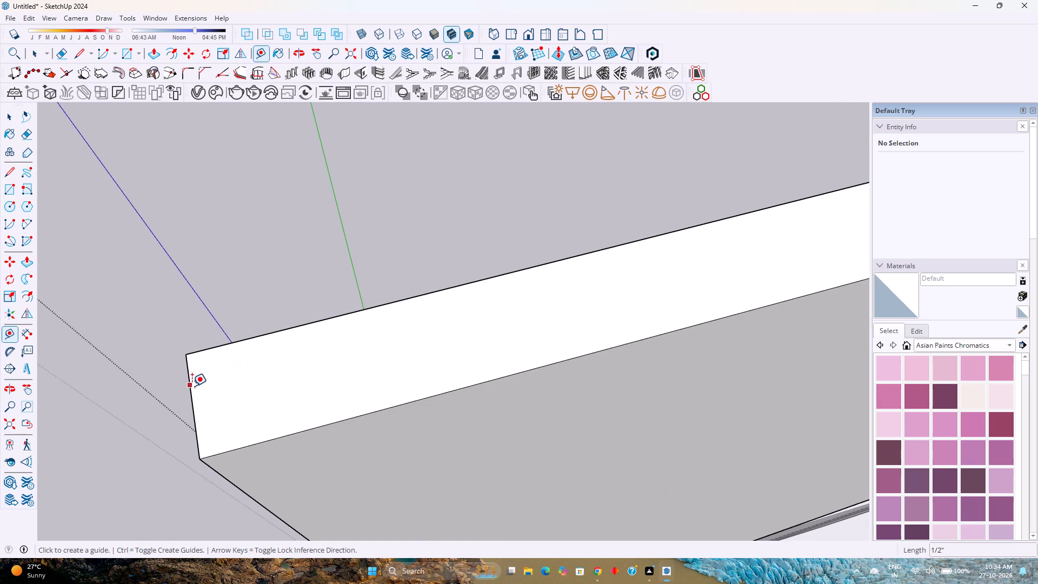
left_click(192, 386)
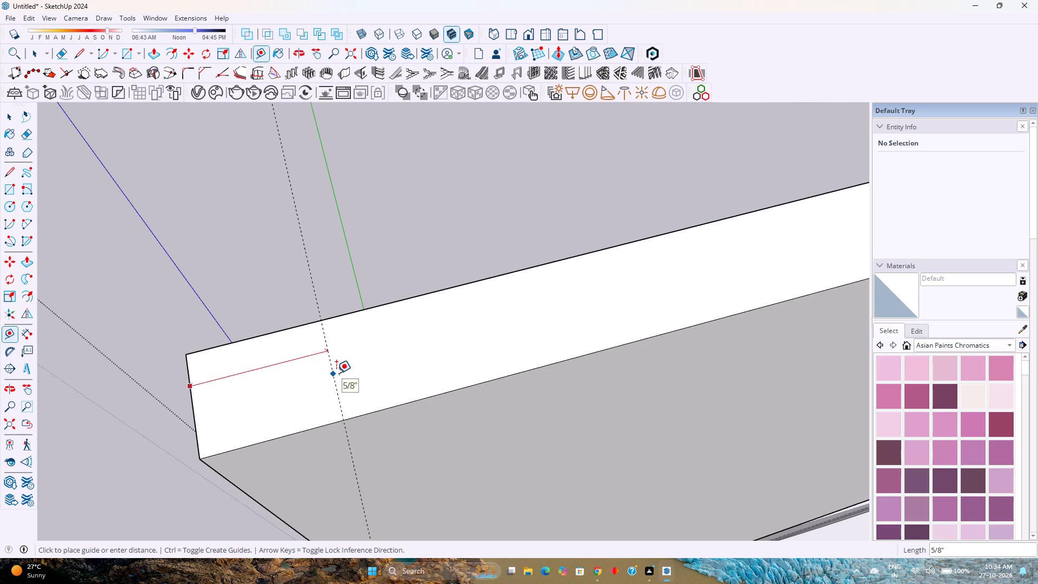
type("0.25")
key("Return")
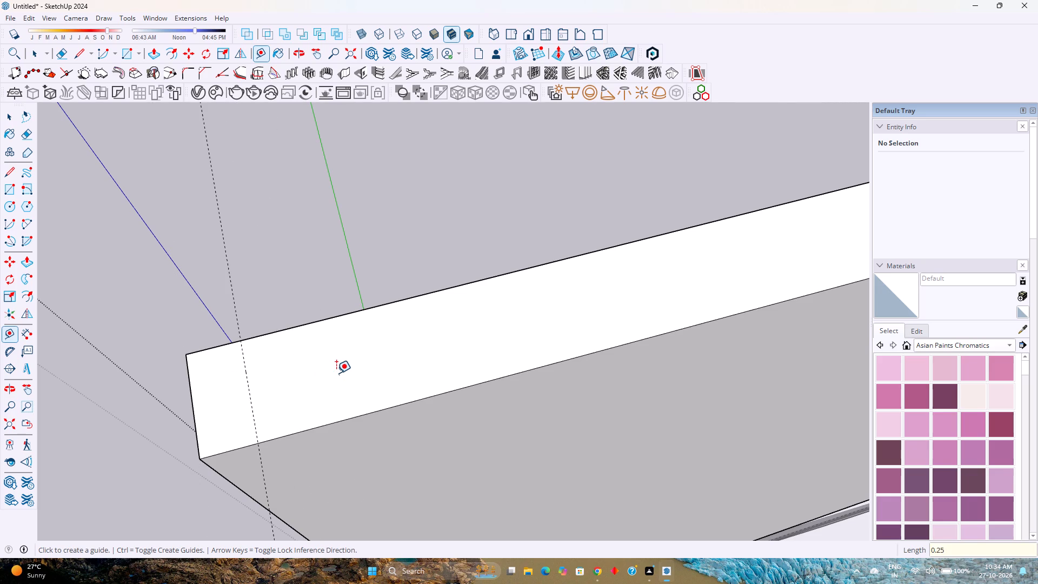
left_click(248, 386)
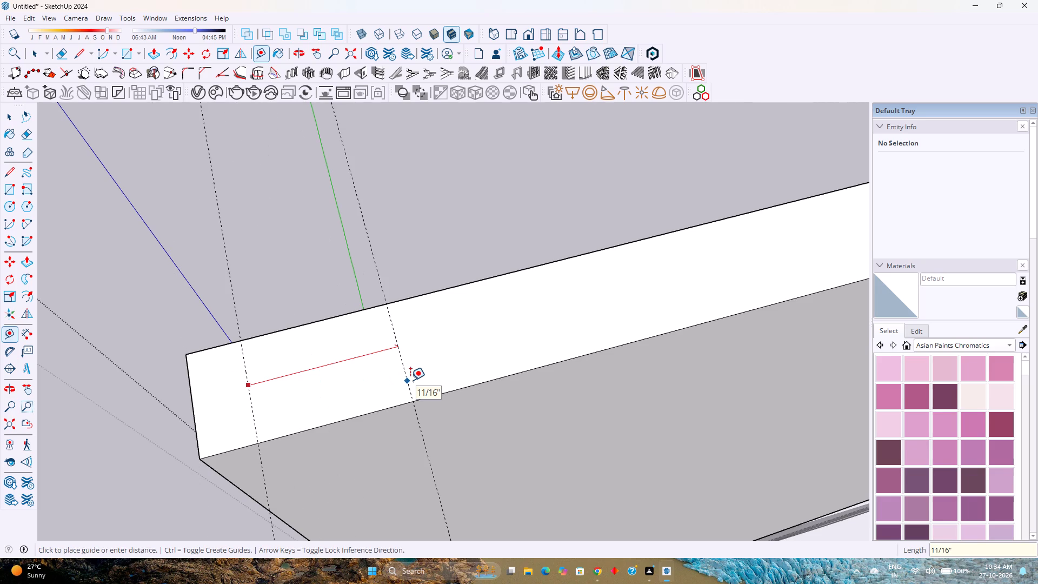
key("1")
type(".5\"")
key("Return")
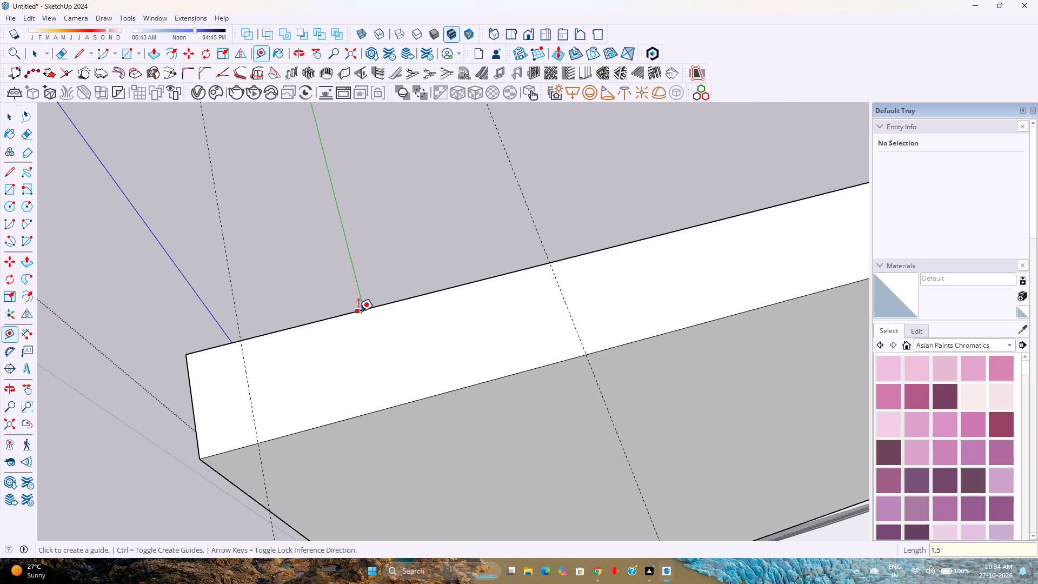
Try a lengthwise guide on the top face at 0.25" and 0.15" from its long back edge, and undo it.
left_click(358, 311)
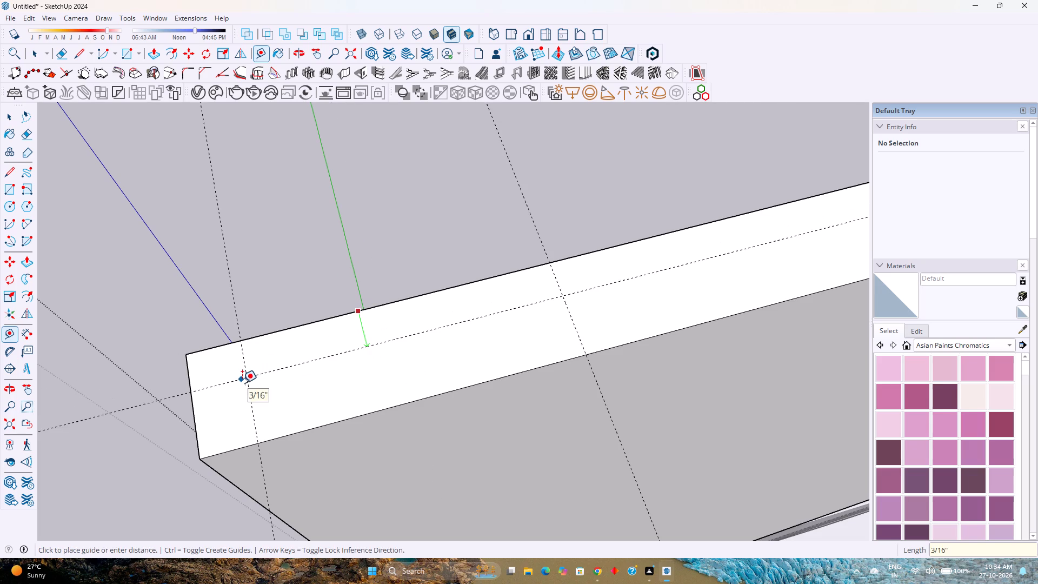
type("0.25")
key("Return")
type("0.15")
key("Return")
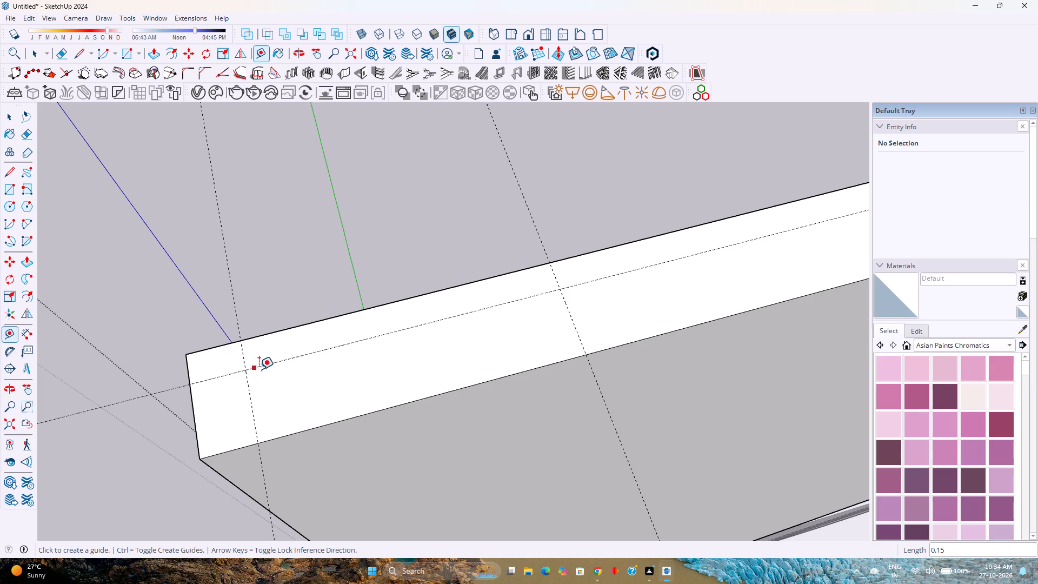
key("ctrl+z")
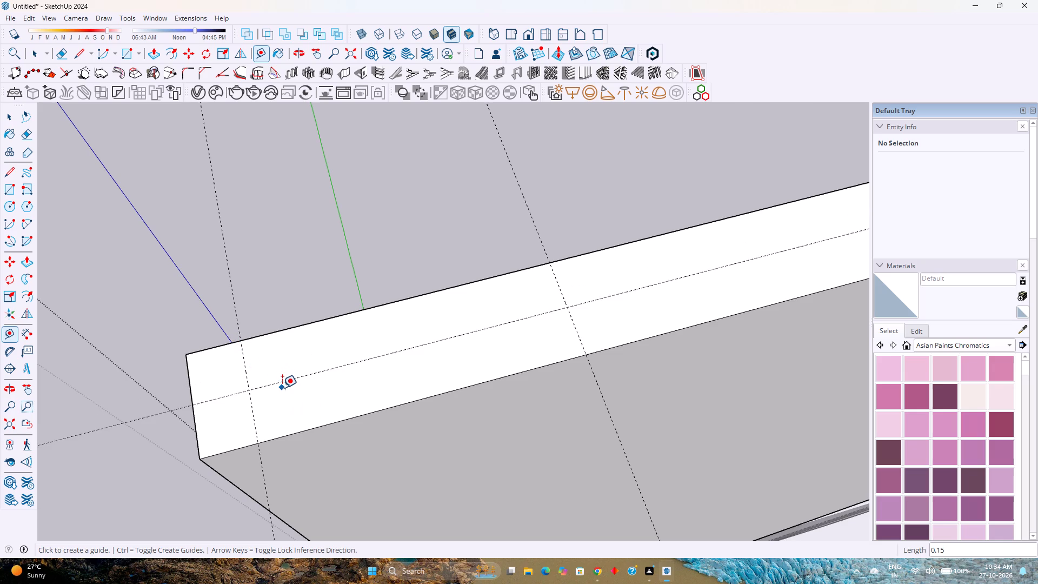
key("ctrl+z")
Place a lengthwise guide on the top face 0.15" in from its long front edge.
left_click(324, 430)
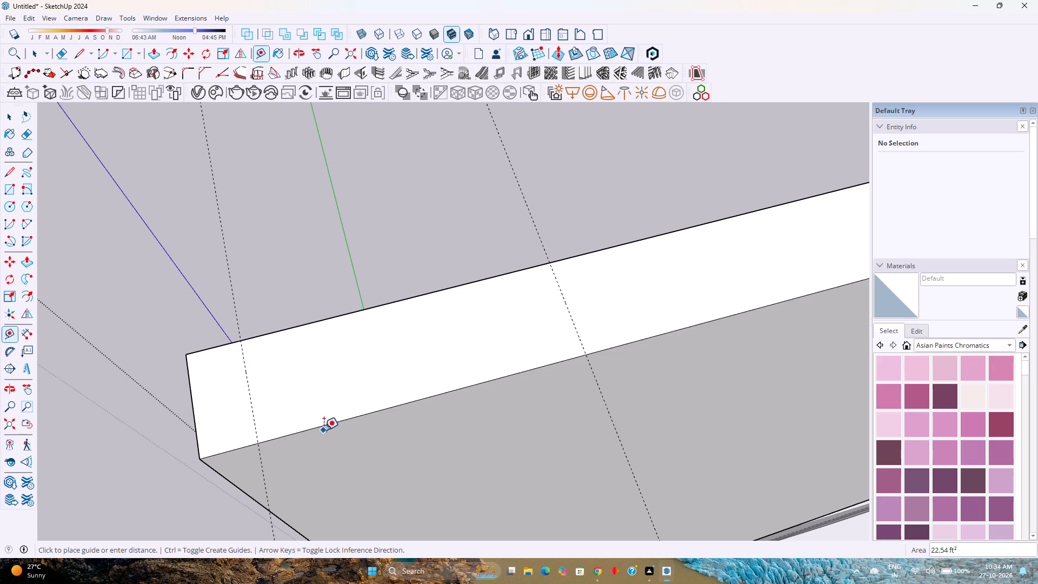
key("Escape")
left_click(337, 423)
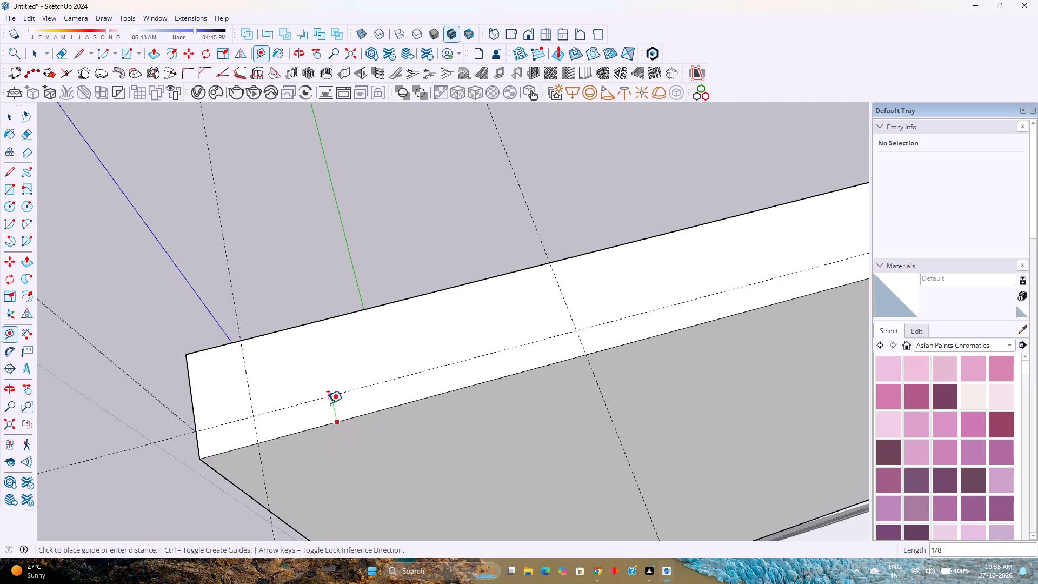
type("0.15")
key("Return")
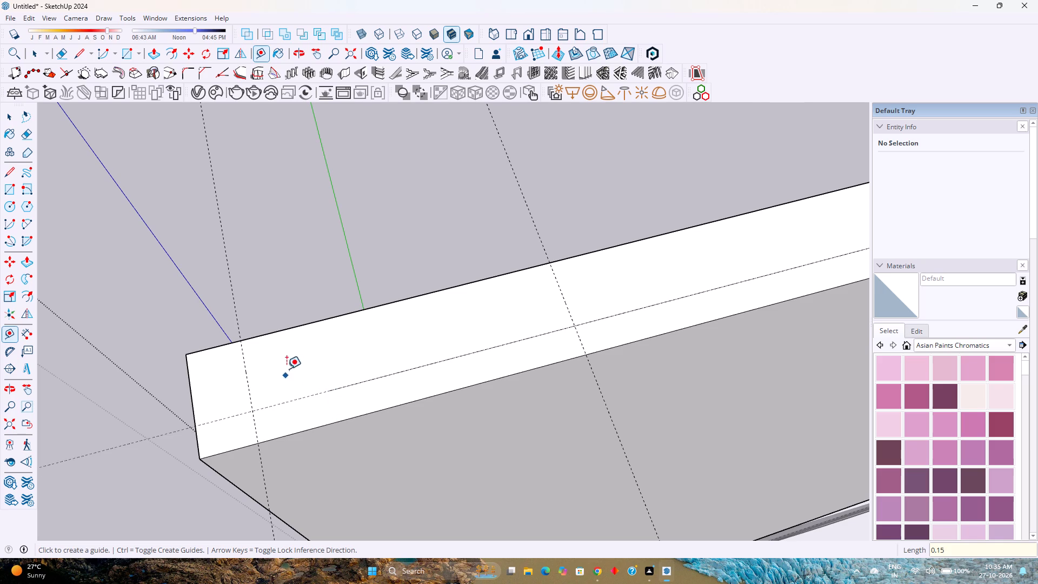
Draw an arc between the two cross guides on the top face's back edge, bulging about 3/8" to the lengthwise guide.
key("a")
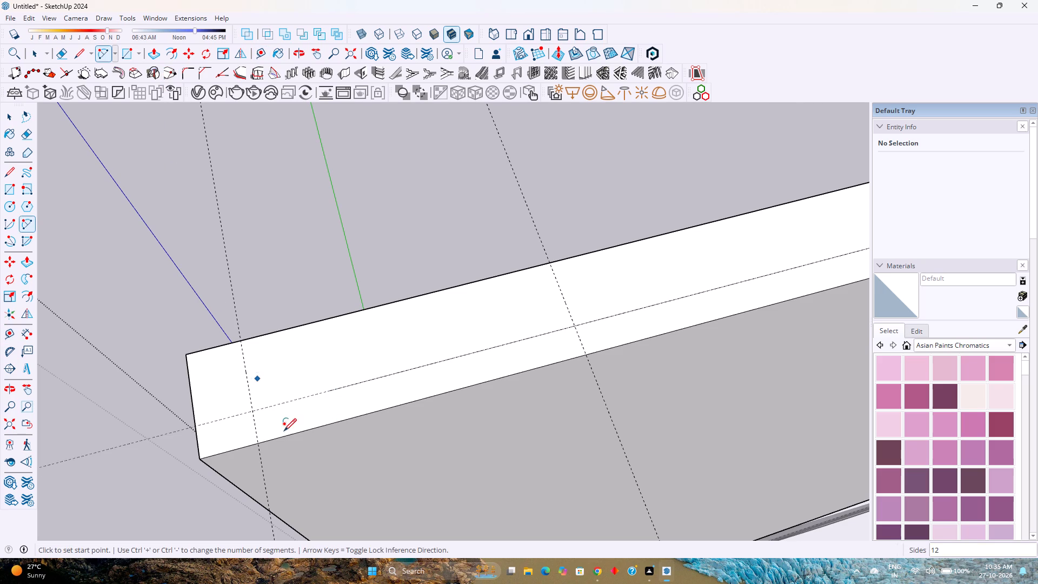
left_click(242, 339)
left_click(549, 264)
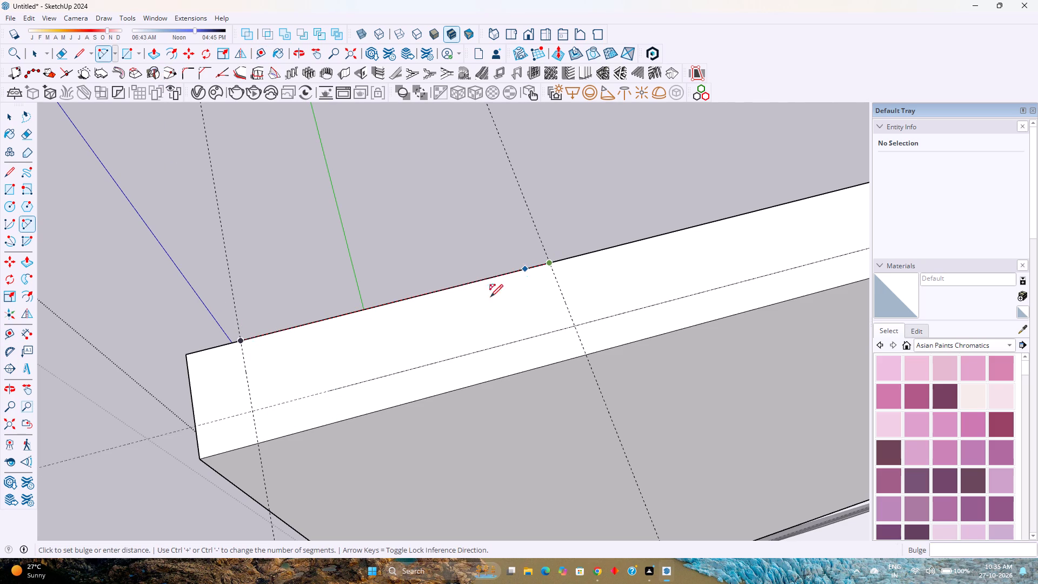
left_click(417, 367)
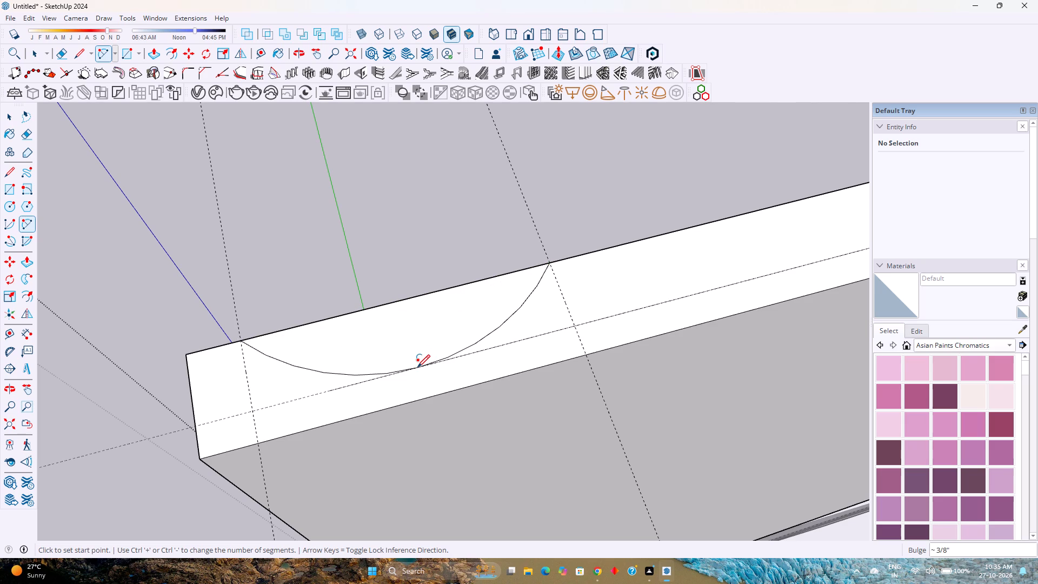
key("space")
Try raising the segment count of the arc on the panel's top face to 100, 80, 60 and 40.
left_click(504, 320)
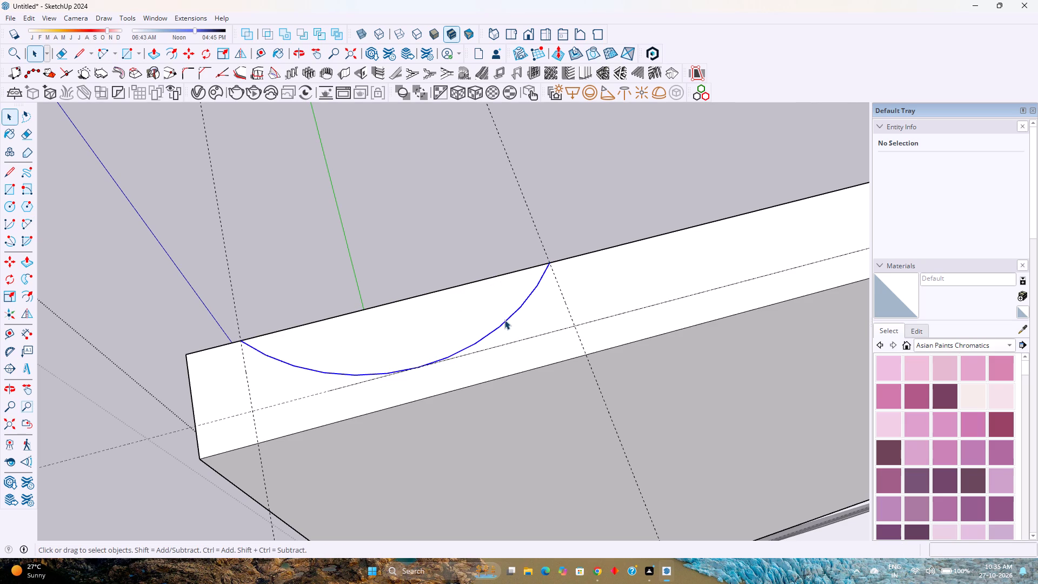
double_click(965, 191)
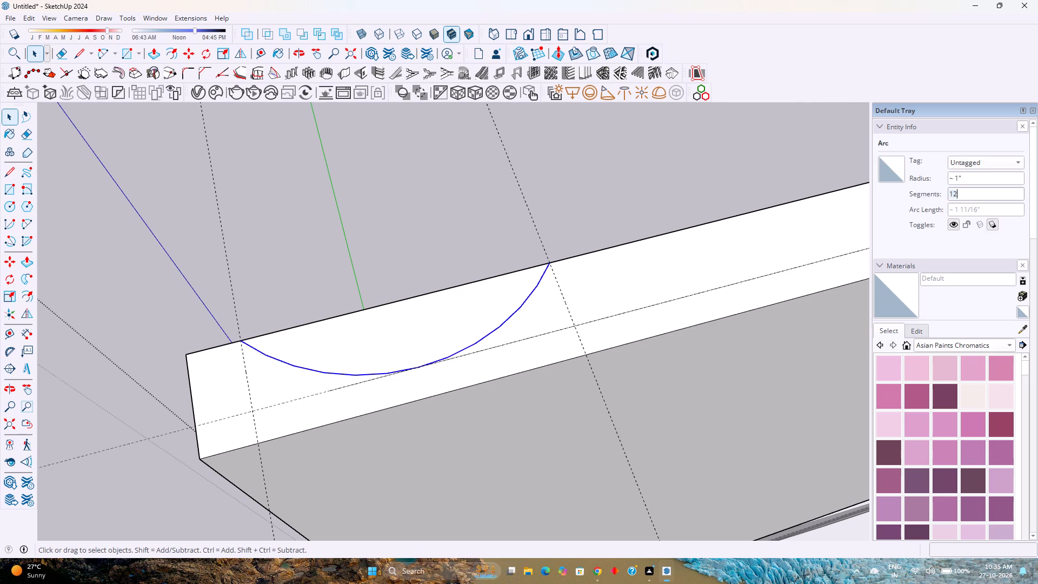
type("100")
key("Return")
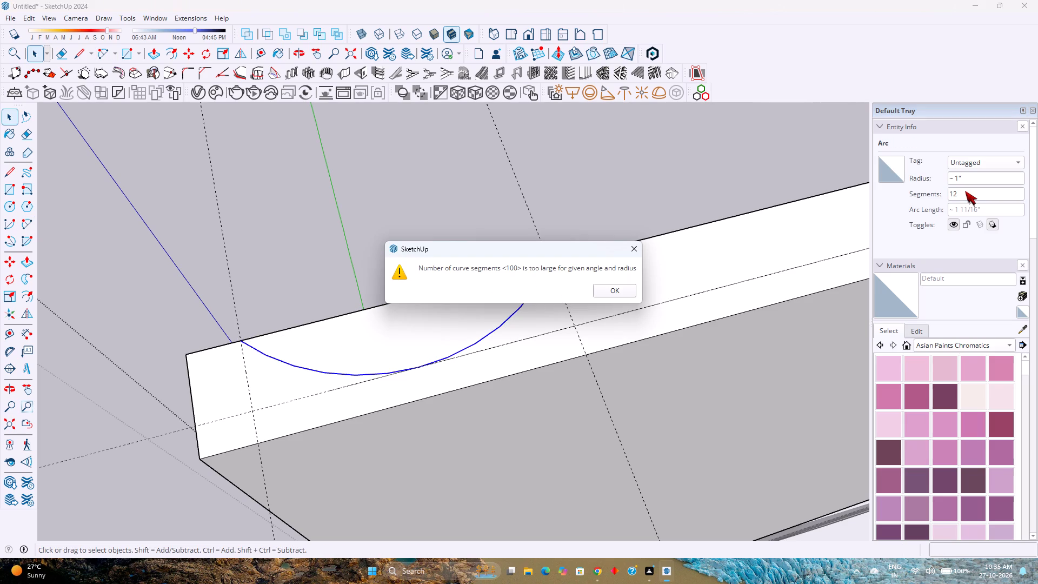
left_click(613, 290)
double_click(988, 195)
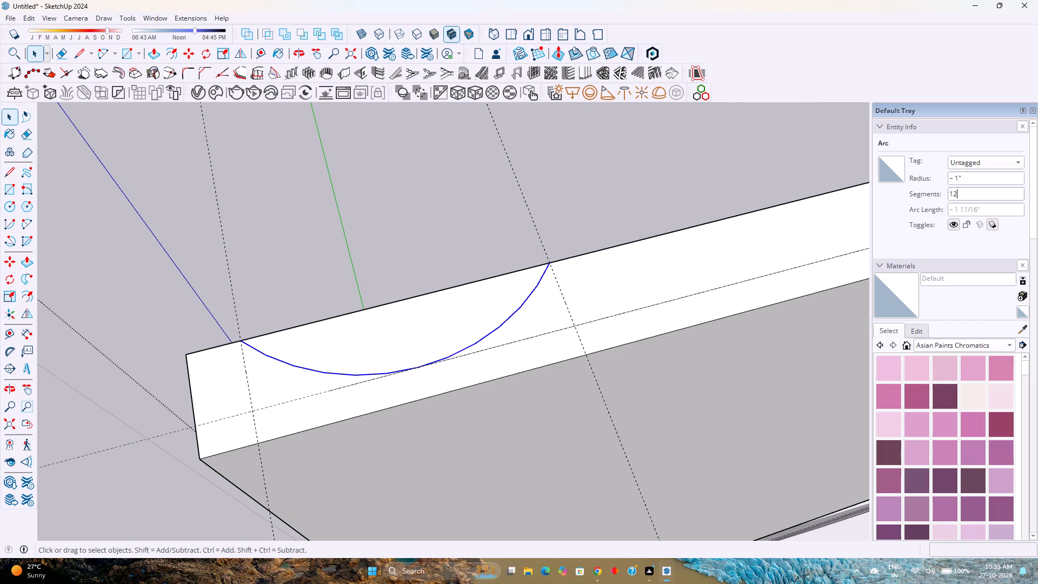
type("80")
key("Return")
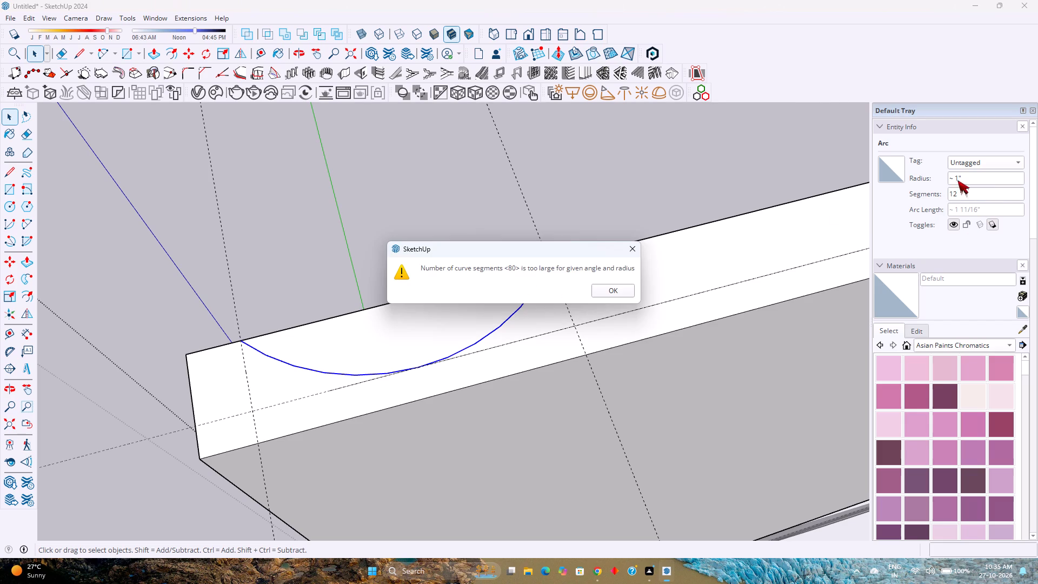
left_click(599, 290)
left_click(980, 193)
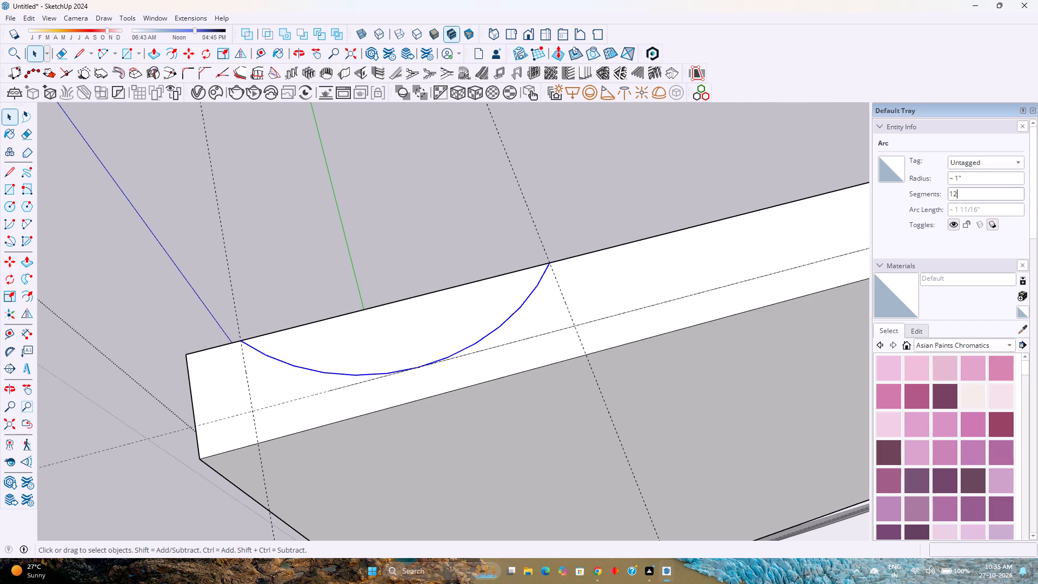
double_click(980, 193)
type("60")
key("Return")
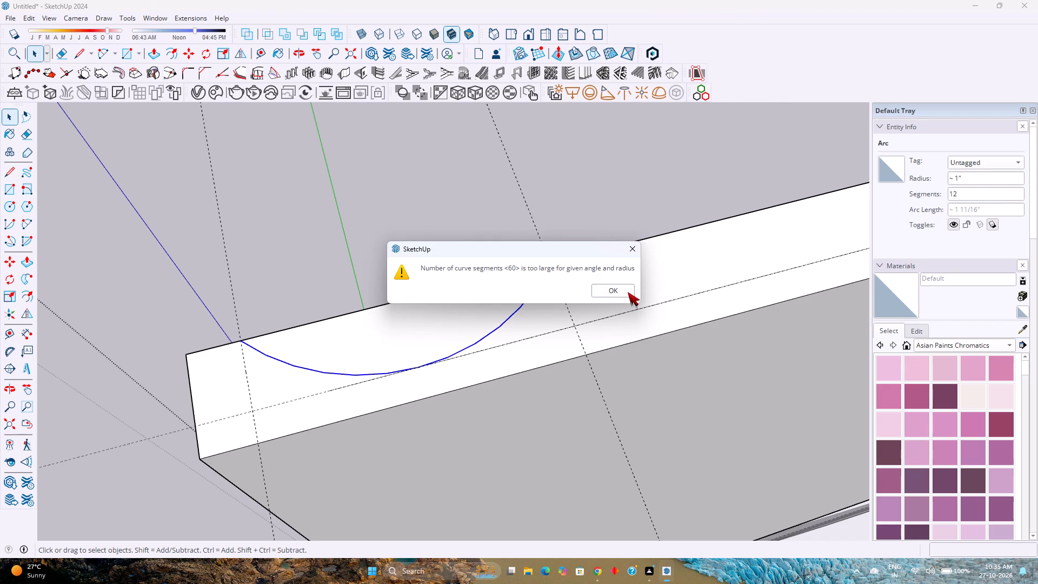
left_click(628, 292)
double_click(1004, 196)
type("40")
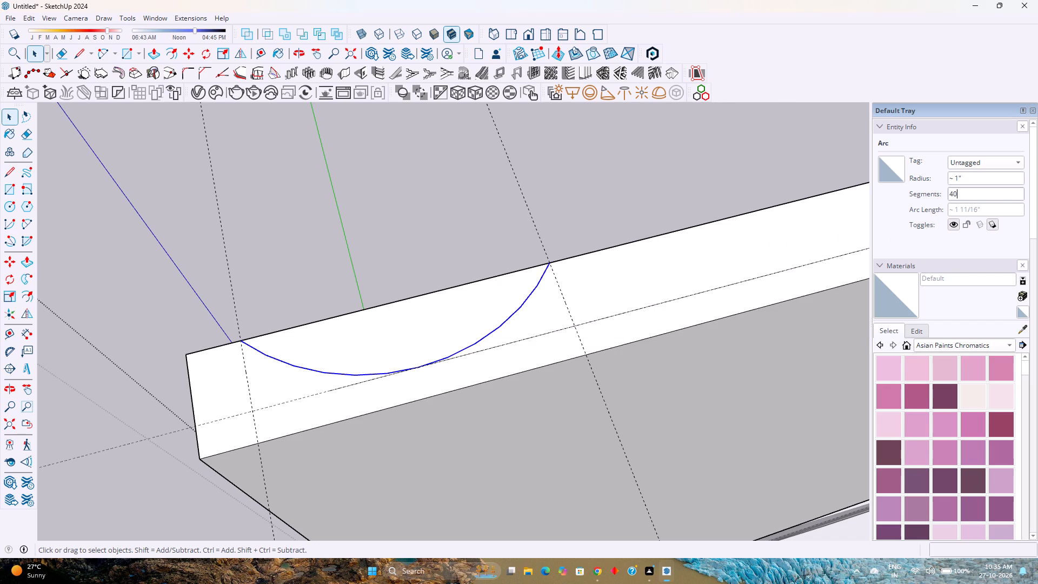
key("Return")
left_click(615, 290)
Smooth the arc by setting its segment count to 30 and increasing it to 35.
double_click(973, 190)
type("30")
key("Return")
key("BackSpace")
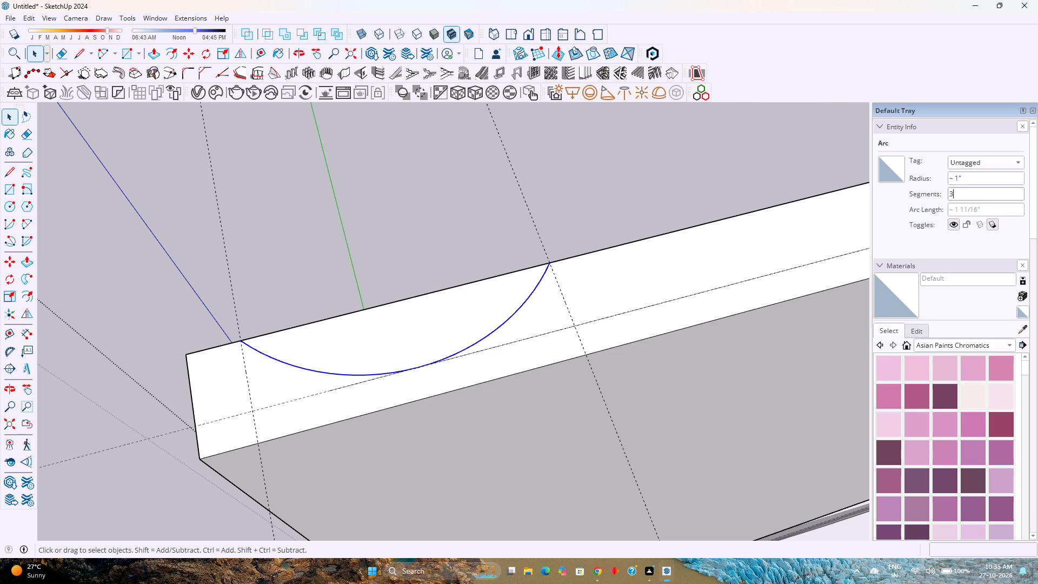
key("5")
key("Return")
Place a cross guide on the panel's top face 0.25" in from its right short edge.
scroll(665, 295, "down", 5)
scroll(593, 300, "down", 1)
middle_click_drag(592, 300, 334, 336, "shift")
middle_click(331, 336, "shift")
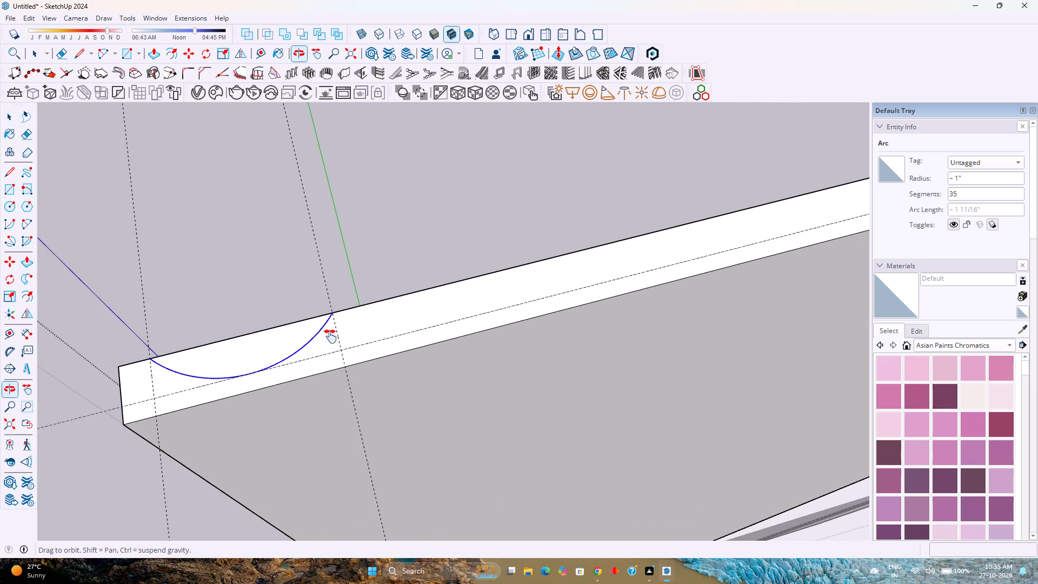
scroll(330, 336, "down", 10)
middle_click_drag(409, 326, 210, 404, "shift")
middle_click(210, 404, "shift")
scroll(215, 402, "down", 7)
middle_click_drag(507, 334, 270, 397, "shift")
middle_click(270, 397, "shift")
left_click(265, 52)
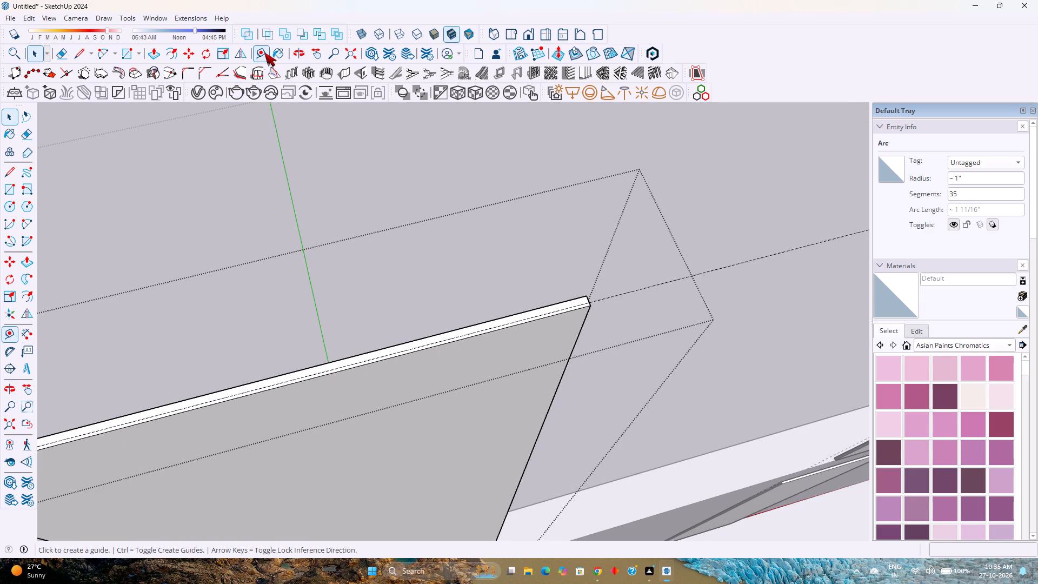
scroll(600, 295, "up", 3)
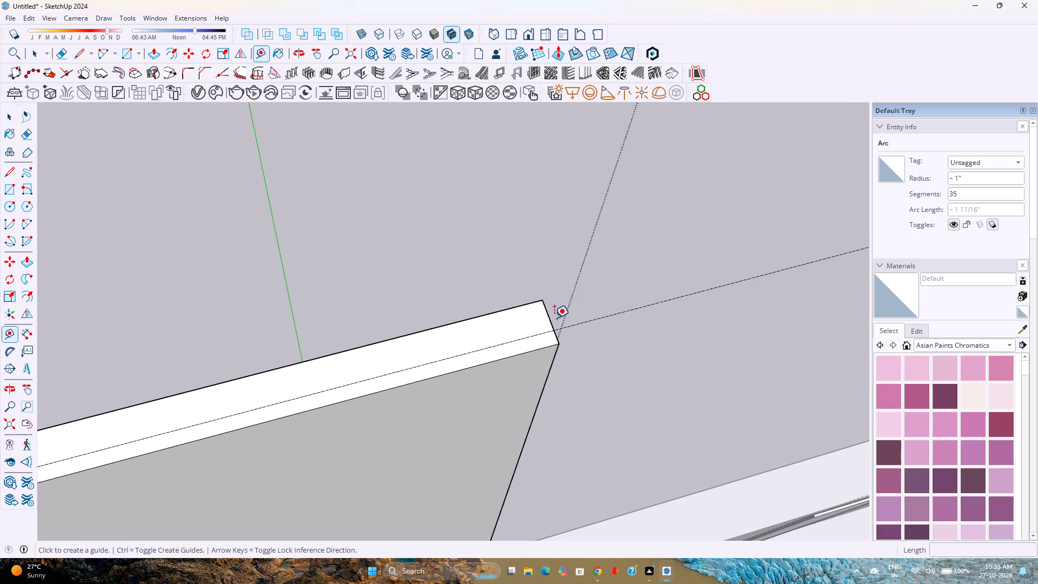
left_click(549, 313)
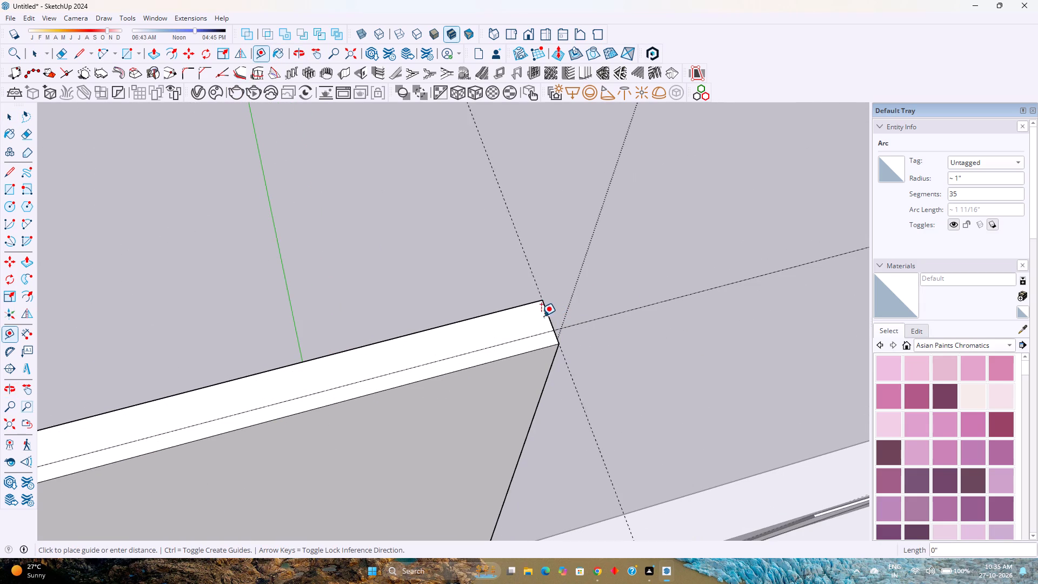
type("0.25")
key("Return")
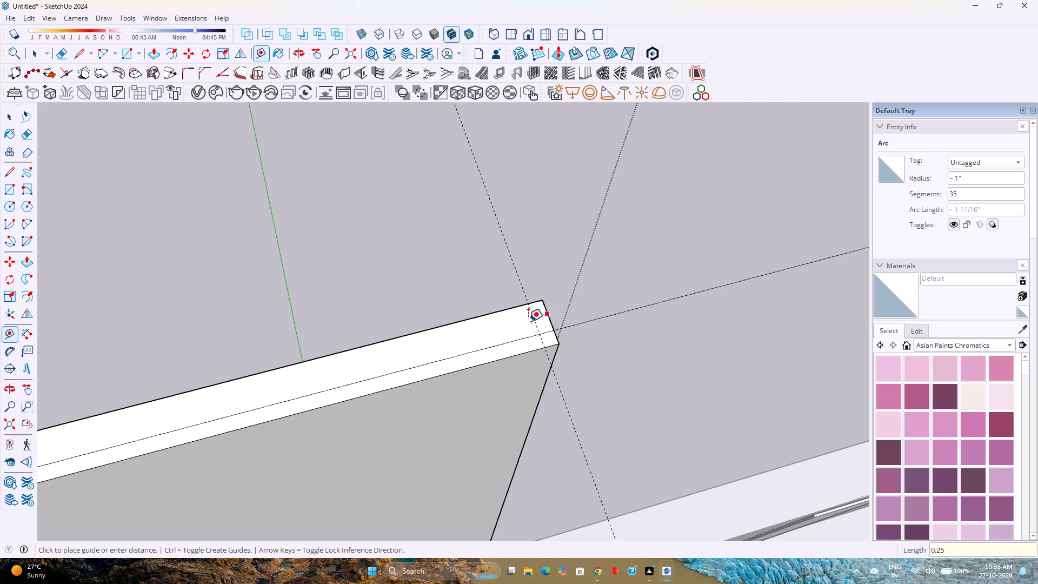
Copy the arc face with its edges along the top face's back edge, landing its right endpoint on the new cross guide.
scroll(528, 321, "down", 19)
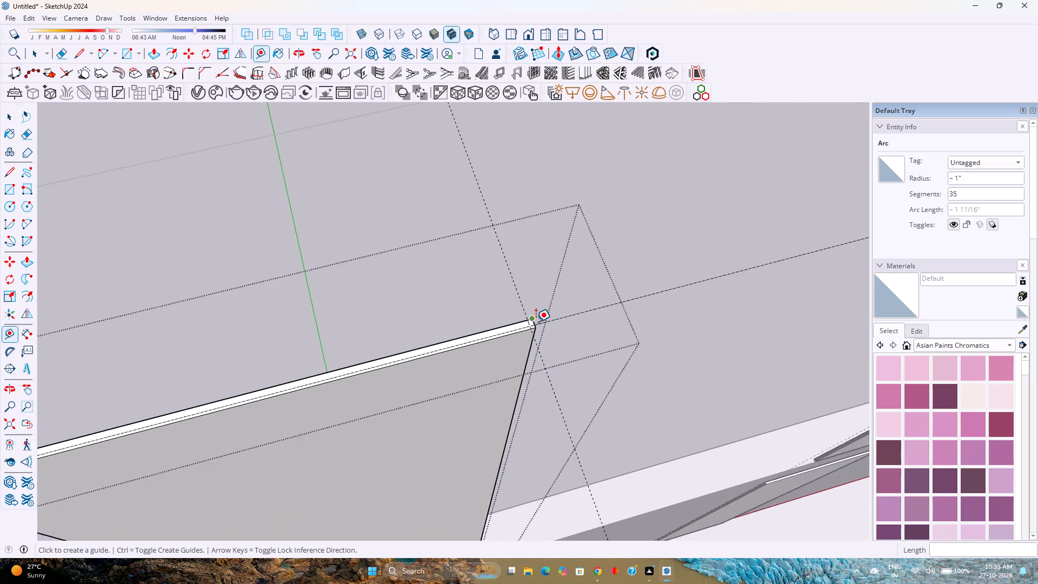
scroll(536, 322, "down", 7)
key("space")
scroll(328, 370, "up", 5)
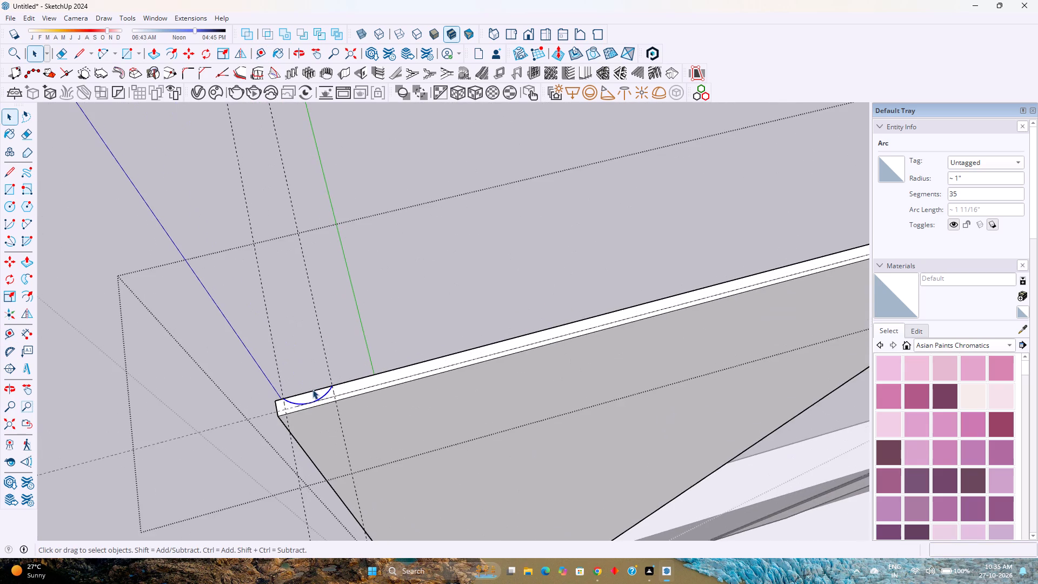
scroll(323, 393, "up", 3)
double_click(305, 399)
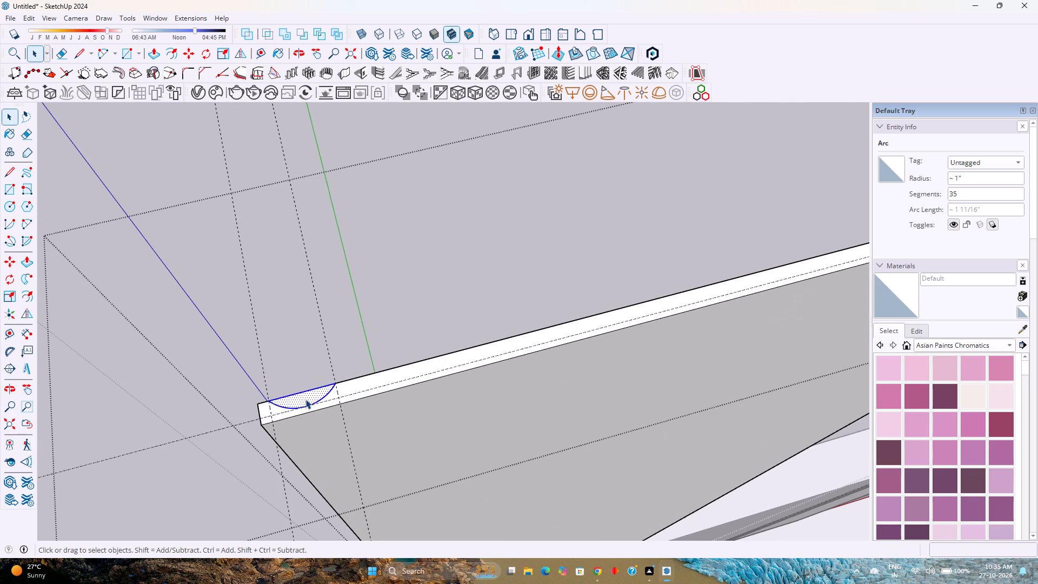
scroll(305, 399, "up", 4)
key("m")
left_click(353, 373)
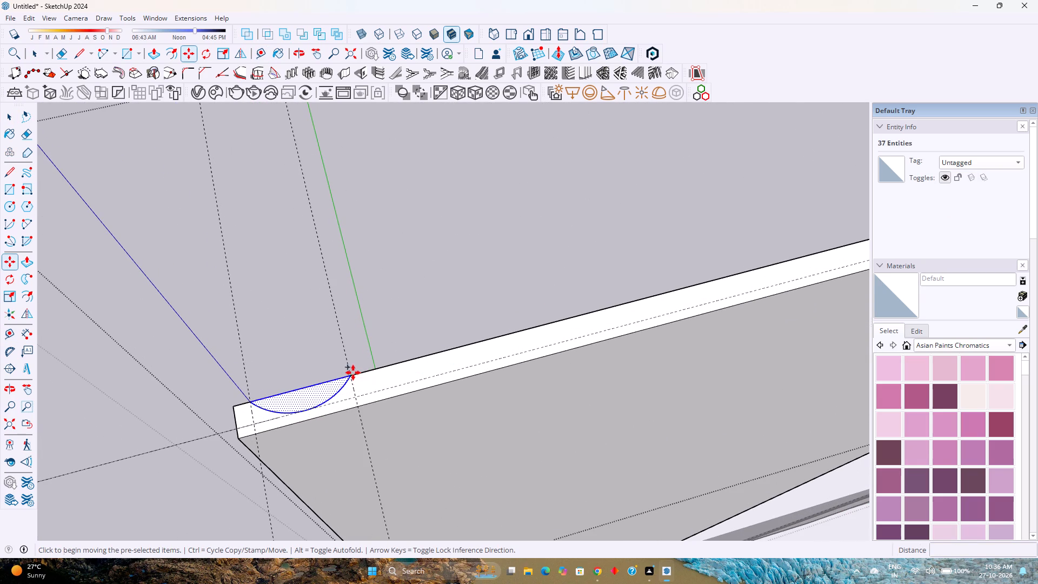
scroll(417, 361, "down", 12)
middle_click_drag(477, 343, 179, 401, "shift")
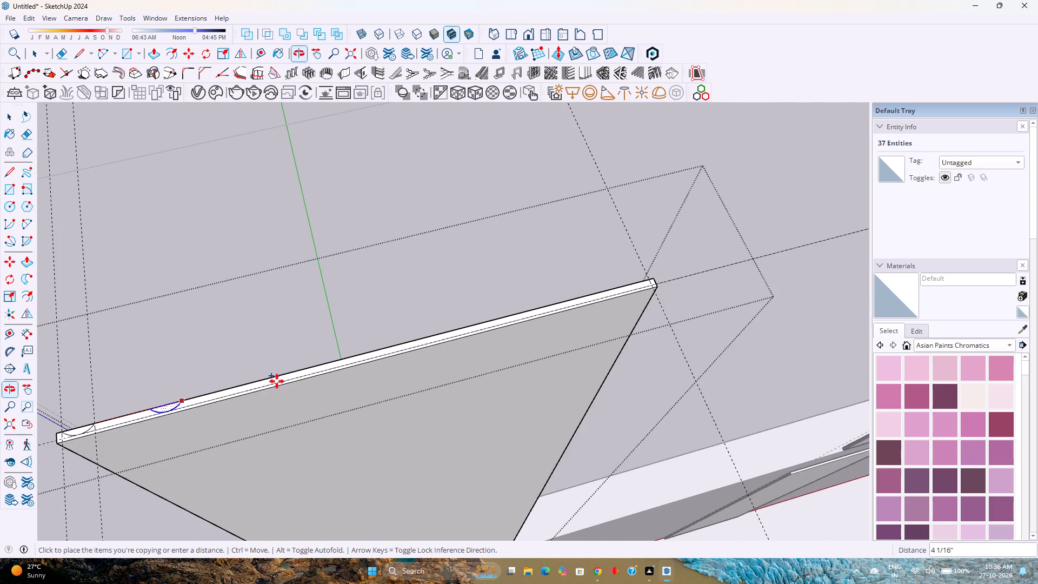
scroll(627, 282, "up", 3)
scroll(627, 282, "down", 2)
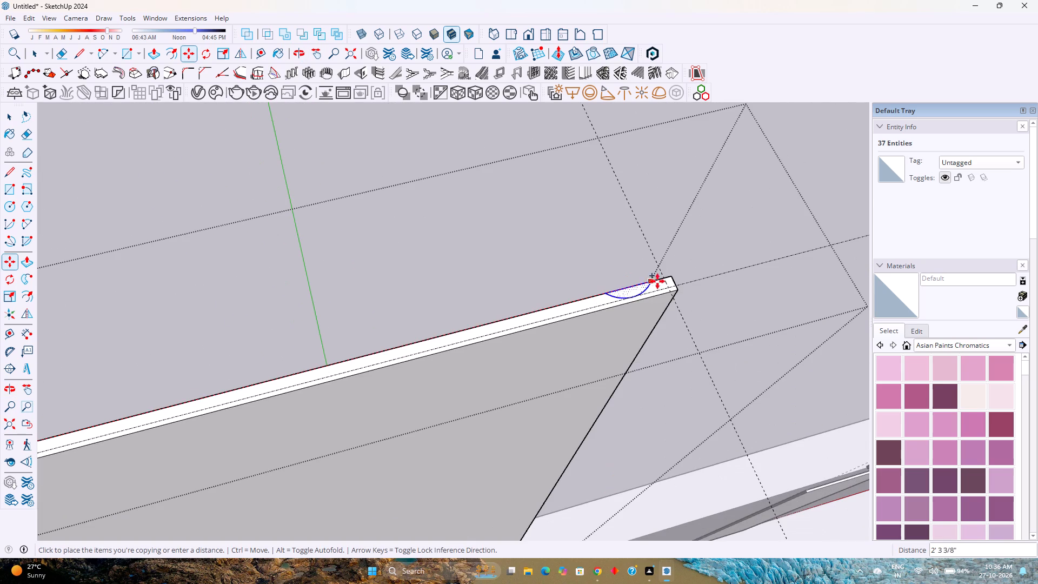
scroll(662, 281, "up", 2)
left_click(665, 278)
scroll(665, 278, "down", 2)
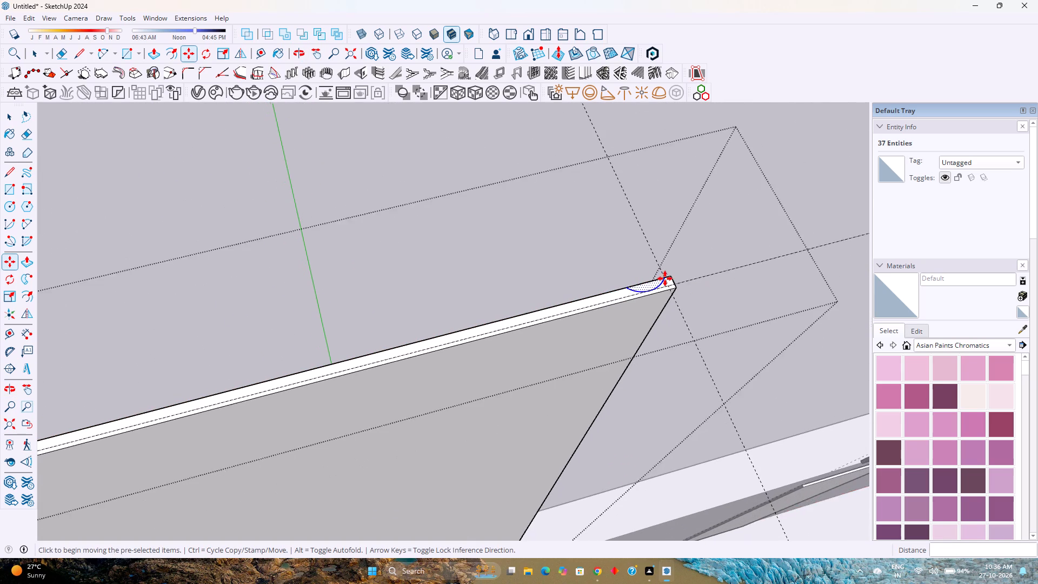
scroll(665, 278, "down", 9)
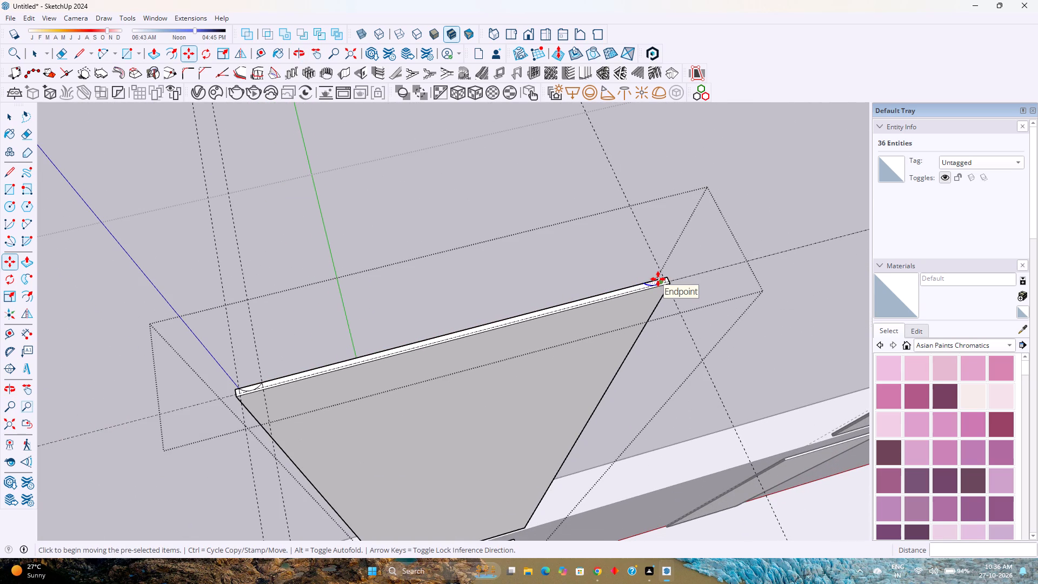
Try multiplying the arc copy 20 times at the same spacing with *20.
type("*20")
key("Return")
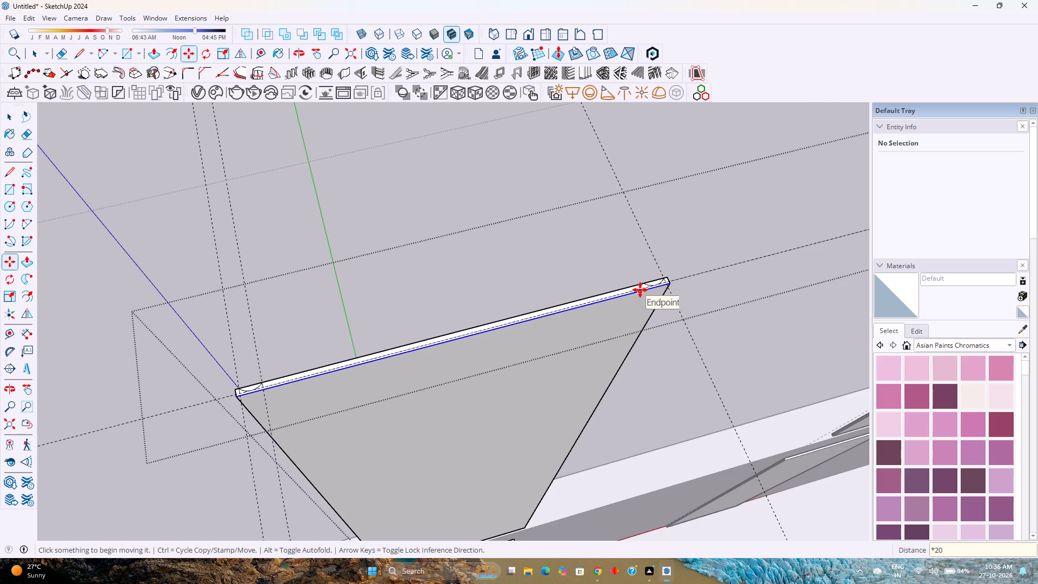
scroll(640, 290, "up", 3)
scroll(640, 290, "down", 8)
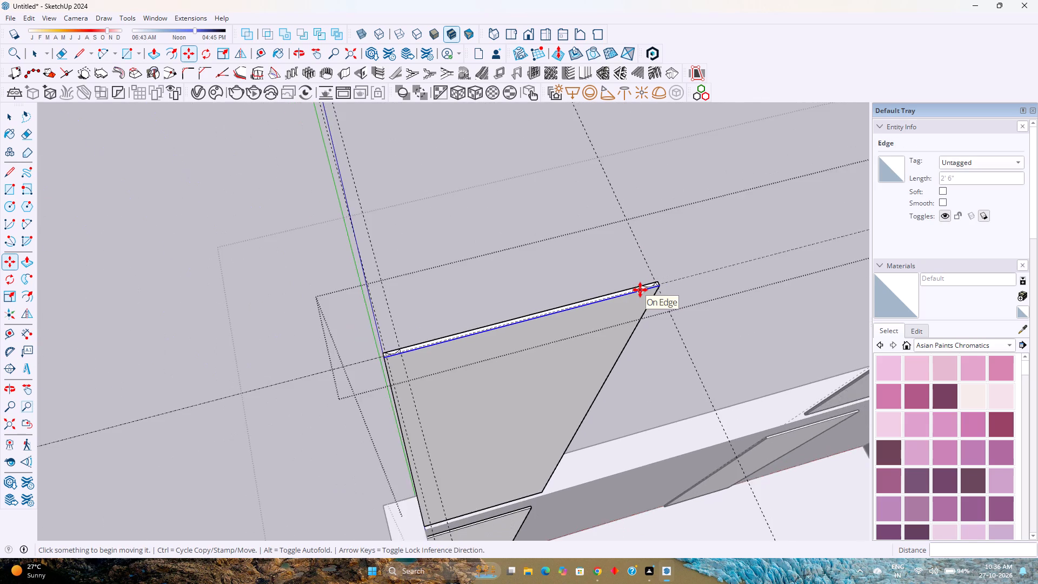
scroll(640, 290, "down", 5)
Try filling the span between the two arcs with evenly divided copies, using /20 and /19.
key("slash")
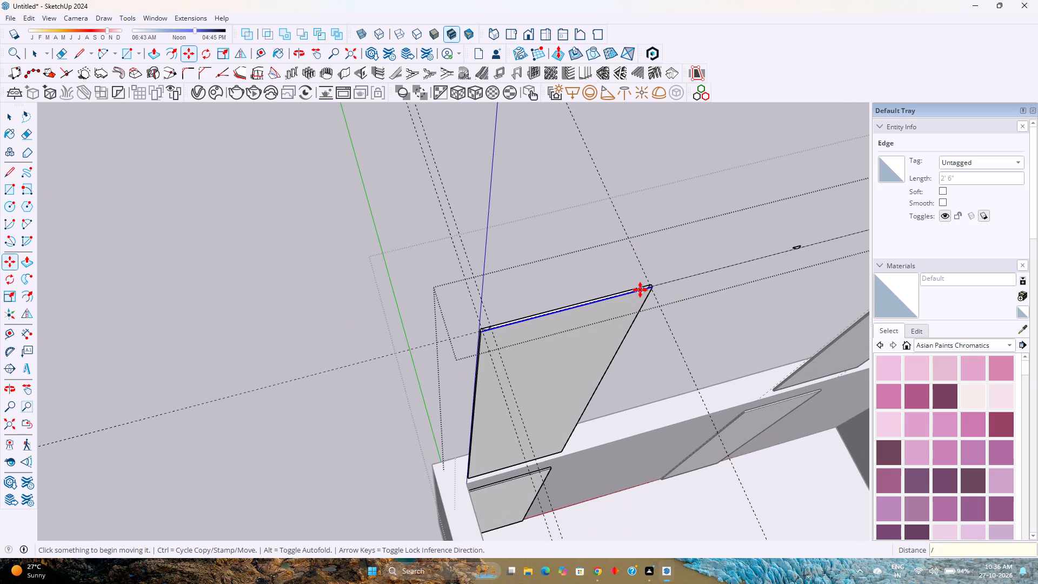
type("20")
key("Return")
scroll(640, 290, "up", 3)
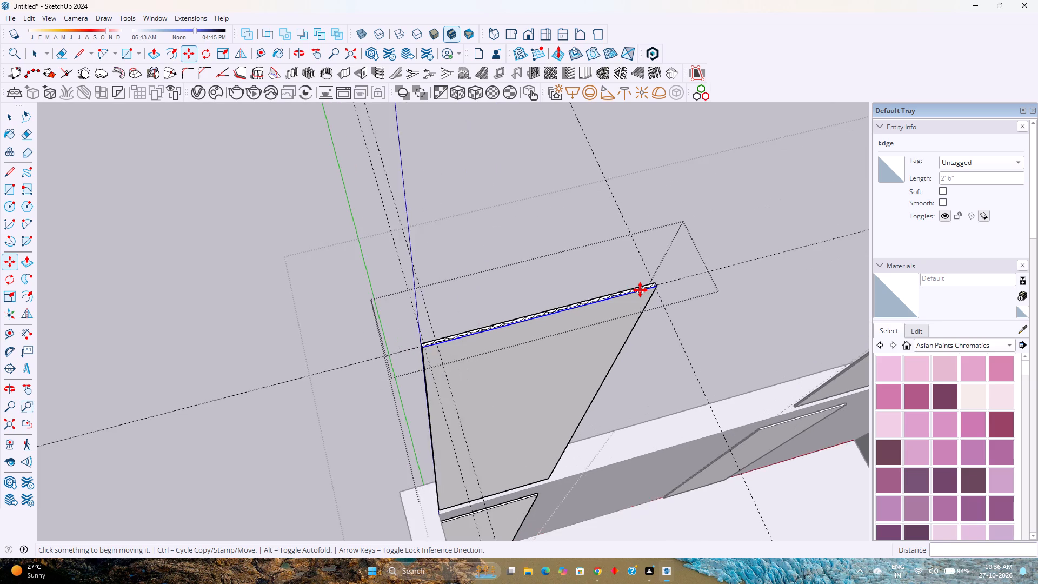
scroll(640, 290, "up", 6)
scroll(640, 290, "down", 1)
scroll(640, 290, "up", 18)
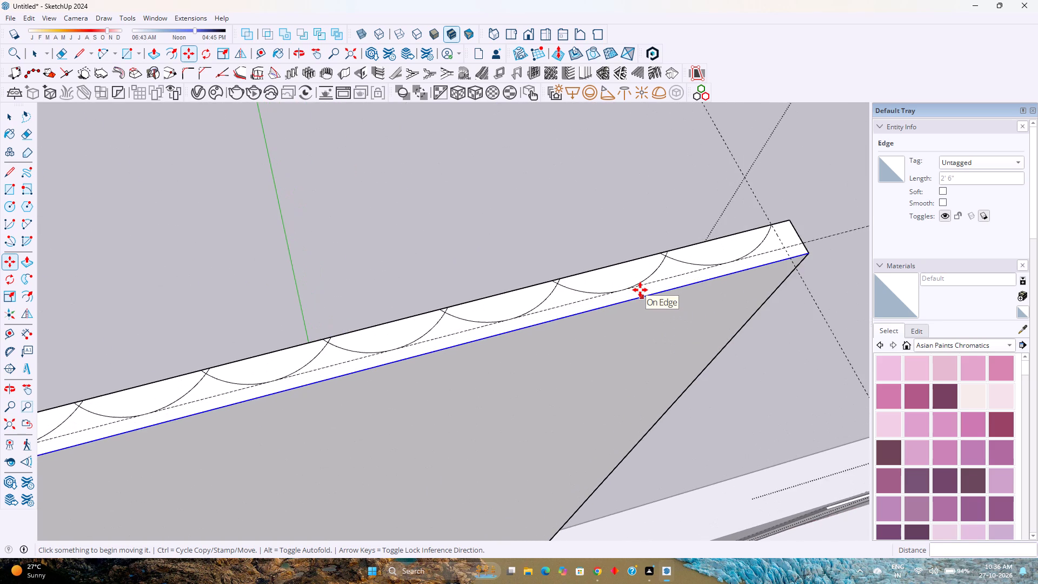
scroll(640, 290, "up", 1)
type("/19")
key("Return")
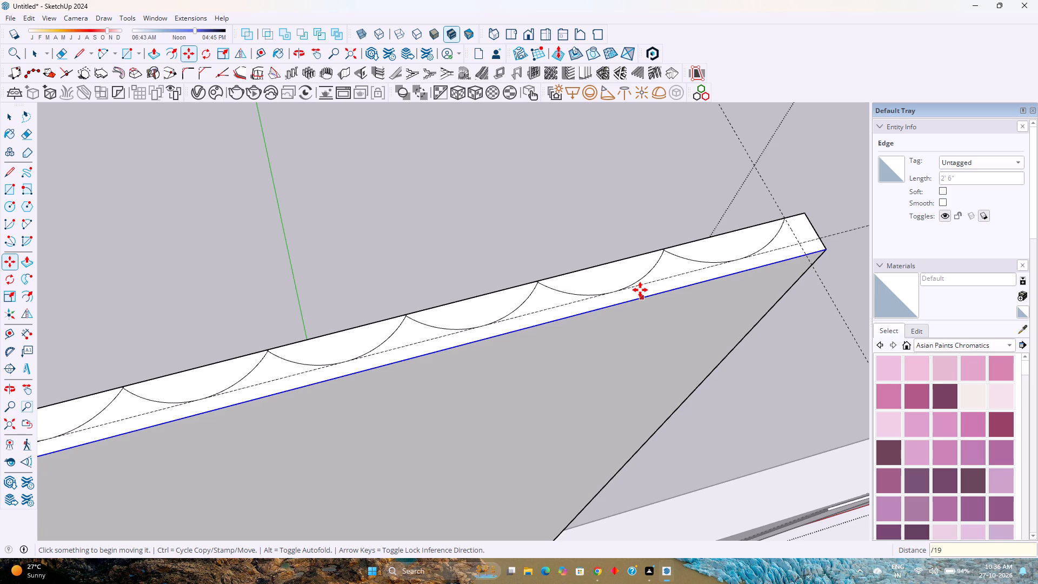
Divide the span between the original and end arcs into 18 equal intervals of arc copies using /18.
type("/18")
key("Return")
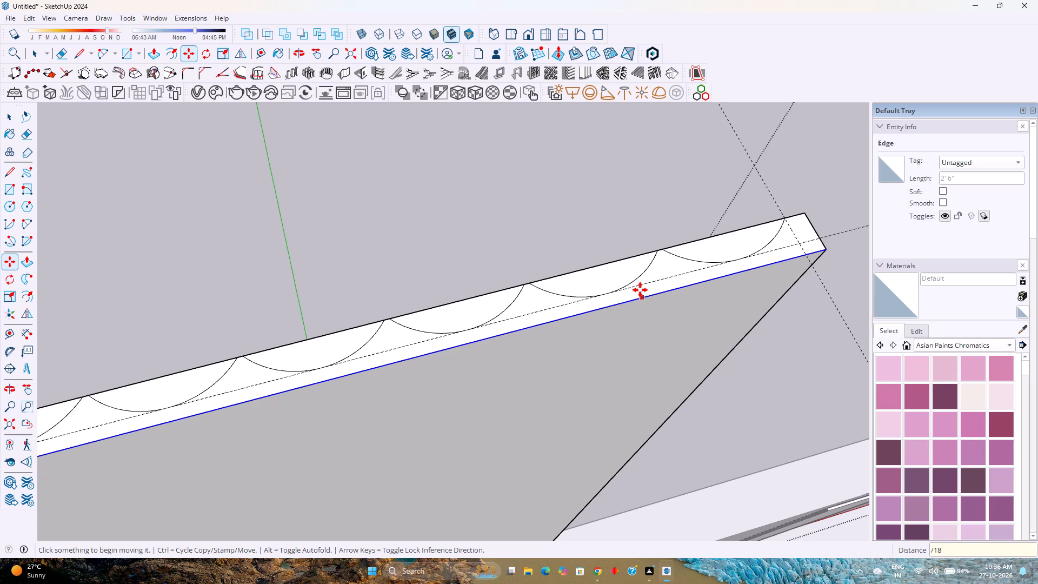
key("space")
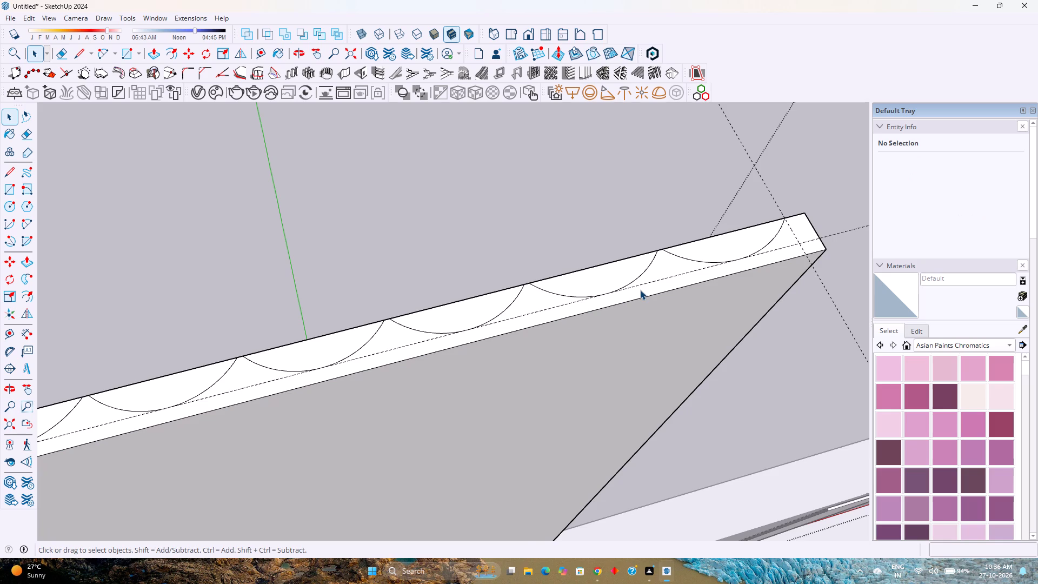
scroll(538, 321, "down", 4)
middle_click_drag(432, 353, 425, 321)
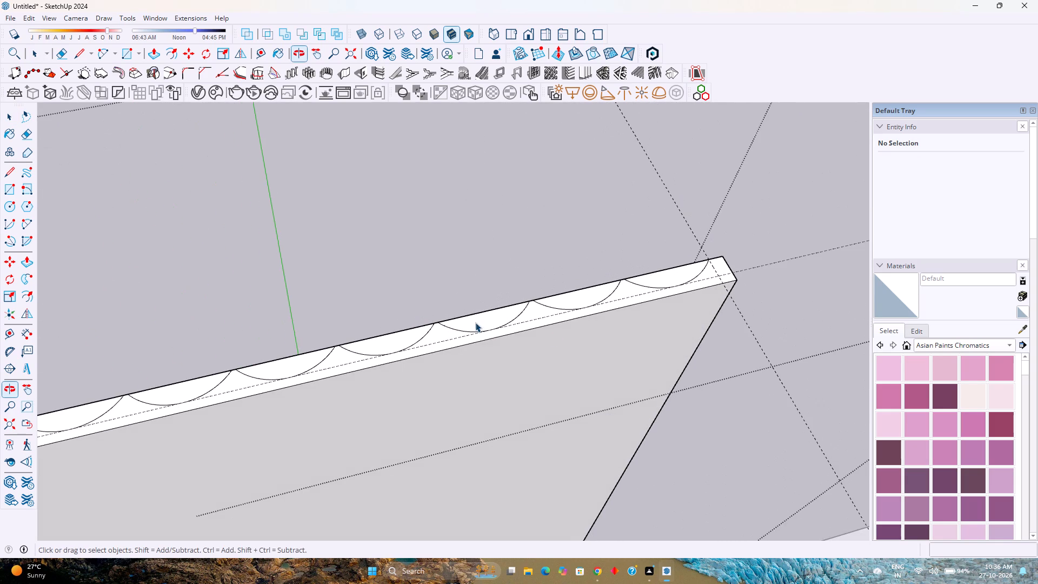
Delete all construction guides around the panel.
left_click(538, 321)
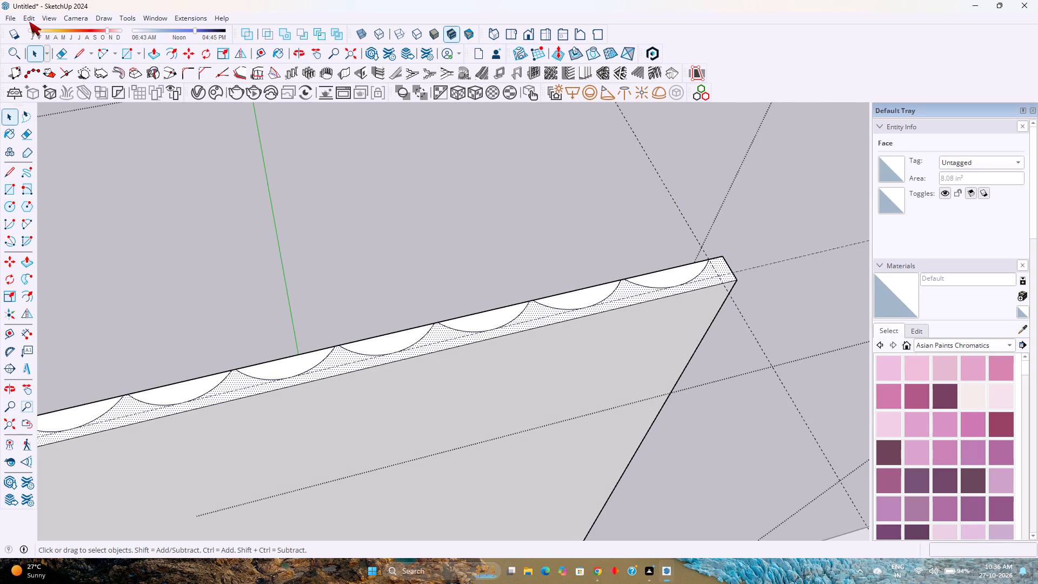
left_click(29, 22)
left_click(78, 123)
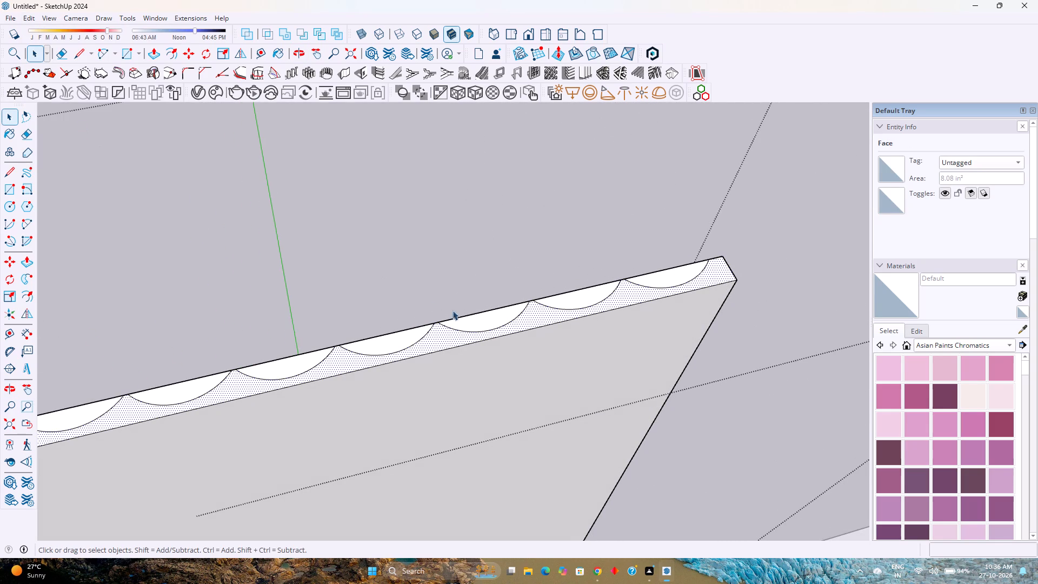
Push the scalloped face surrounding the arcs down nearly the full panel height, about 9' 3/16", leaving the half-round flutes standing.
key("p")
left_click(522, 327)
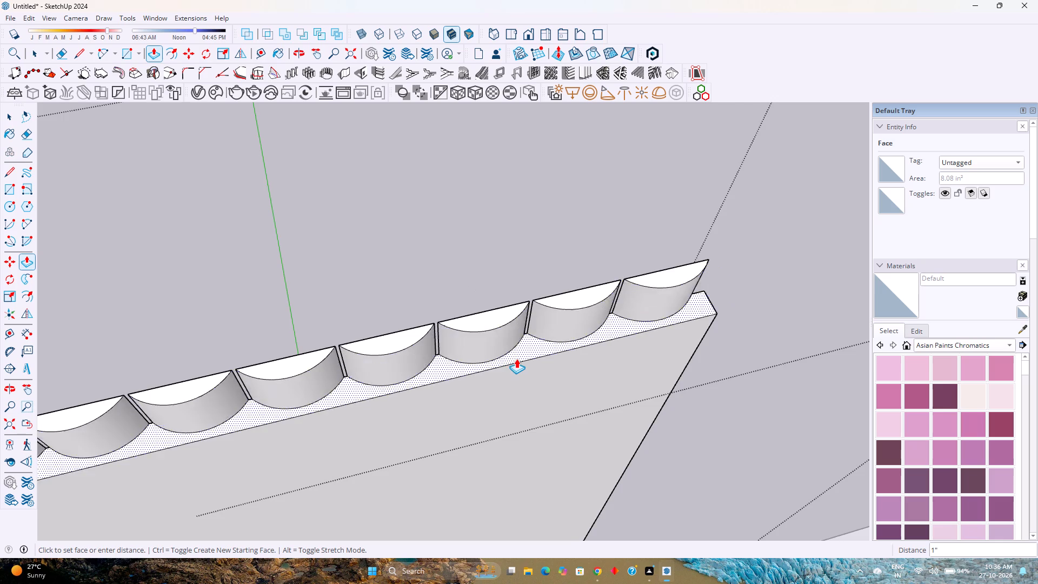
scroll(516, 359, "down", 11)
scroll(514, 352, "down", 15)
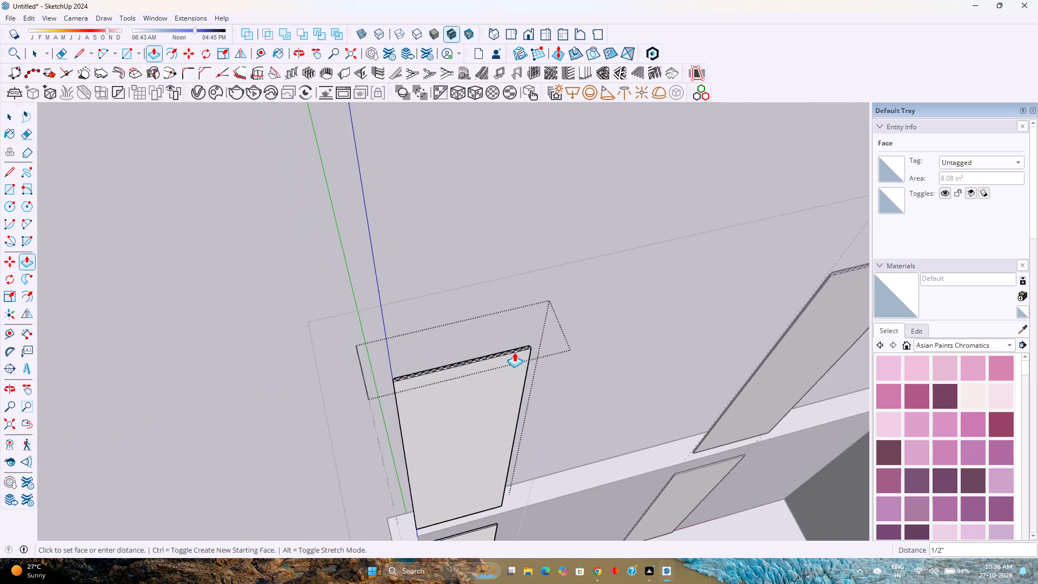
scroll(514, 352, "down", 6)
scroll(441, 483, "up", 3)
left_click(441, 483)
Push the leftover scalloped strip at the flutes' foot 7/8" through to the panel's bottom edge and close the component.
scroll(468, 452, "up", 4)
middle_click_drag(490, 477, 428, 423)
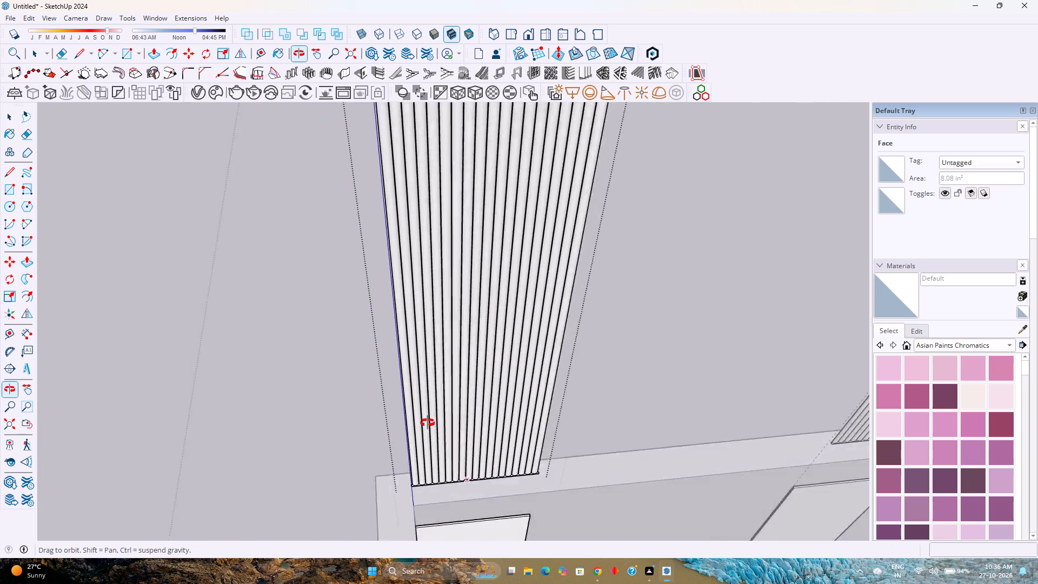
middle_click_drag(428, 423, 412, 406)
scroll(513, 490, "up", 17)
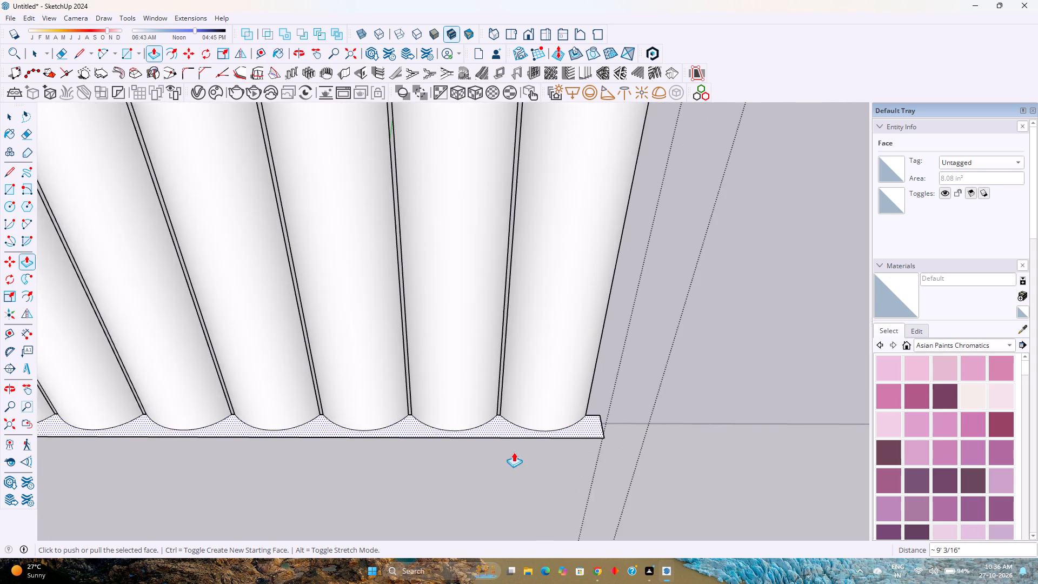
scroll(514, 452, "up", 4)
left_click(504, 431)
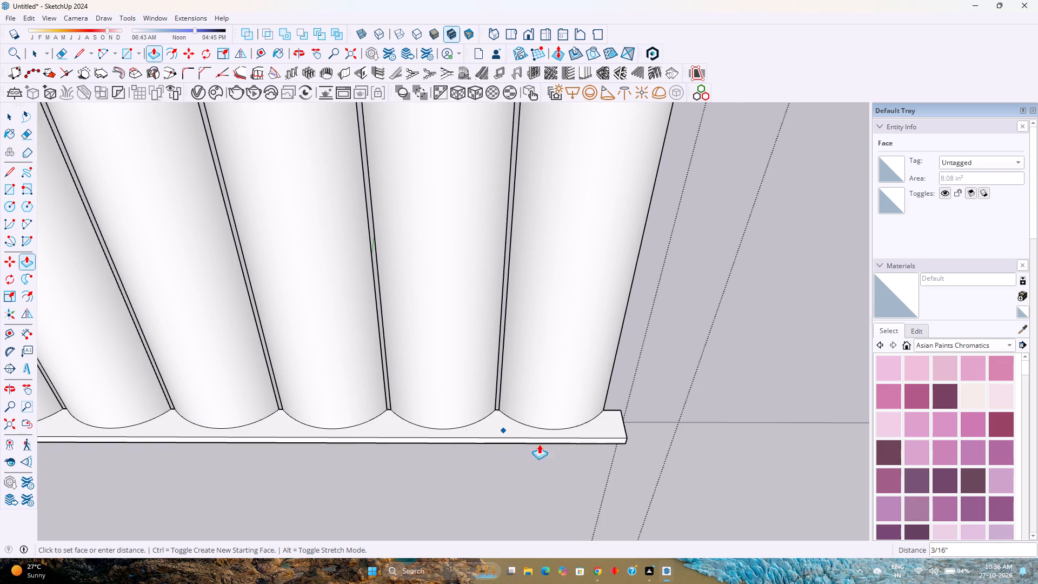
left_click(613, 417)
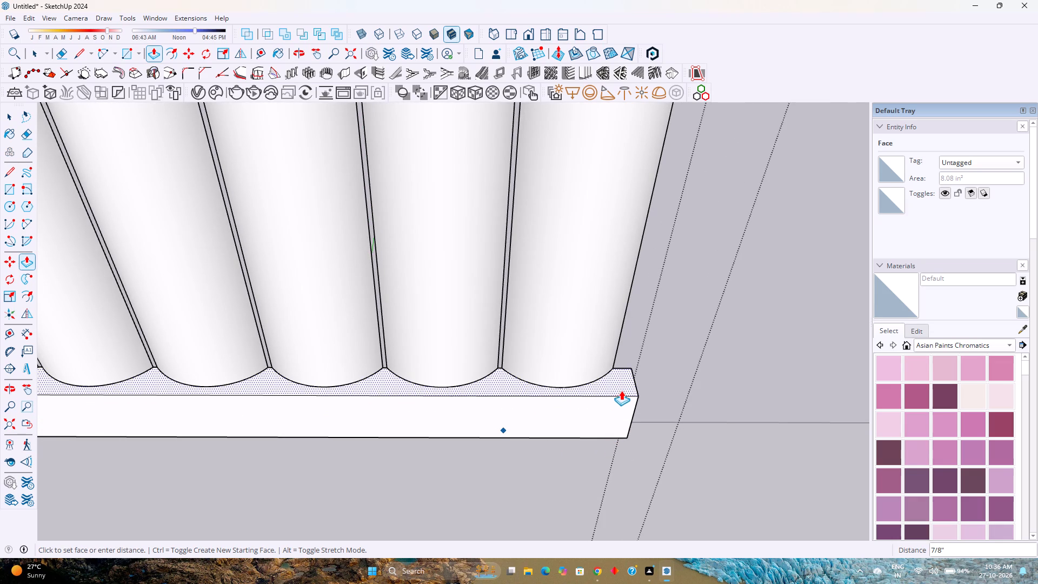
left_click(621, 389)
left_click(616, 391)
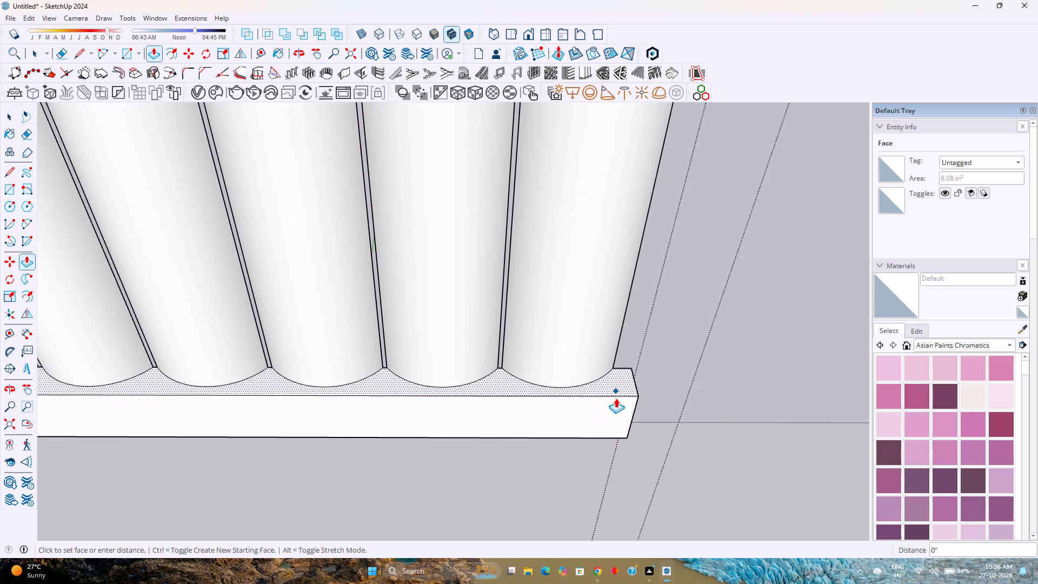
left_click(613, 433)
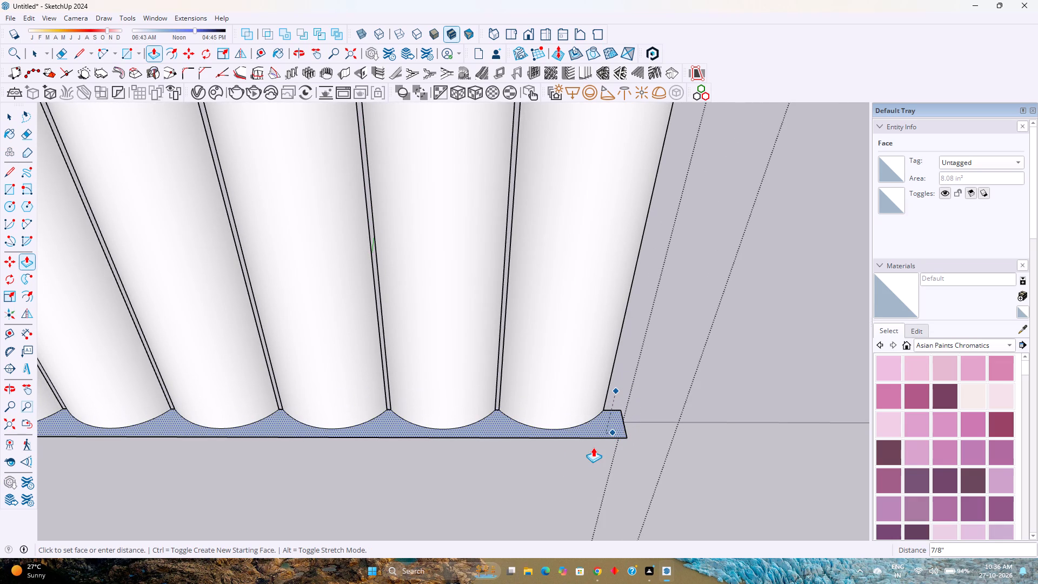
key("space")
scroll(608, 454, "down", 4)
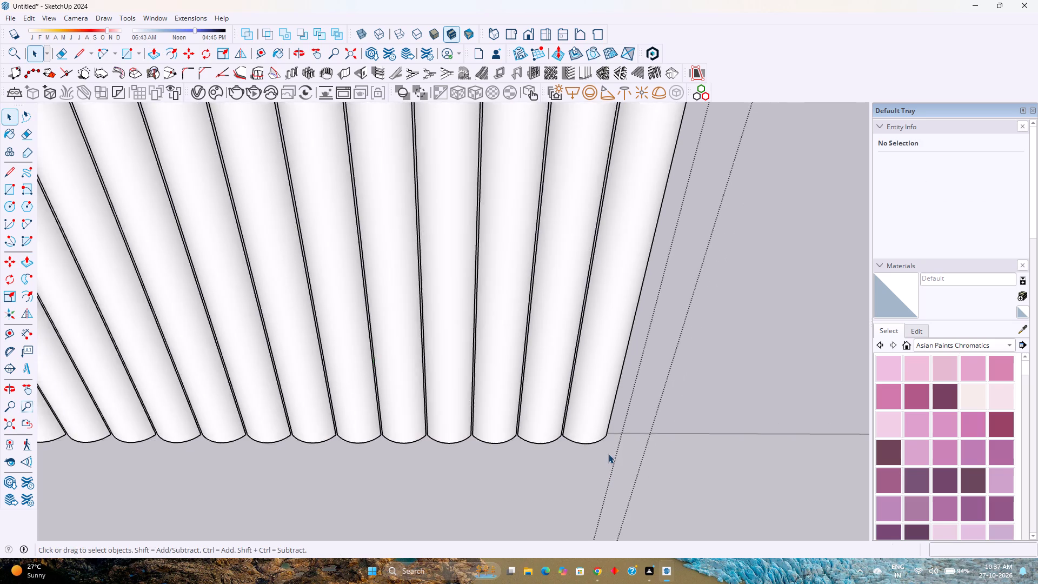
scroll(608, 454, "down", 20)
scroll(608, 454, "down", 3)
middle_click_drag(627, 452, 530, 420)
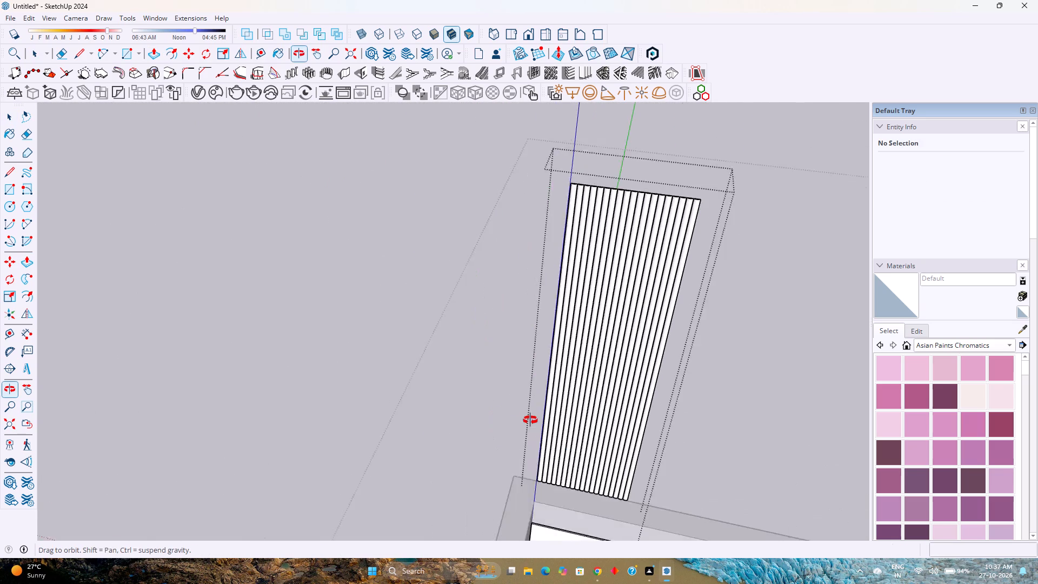
middle_click_drag(530, 420, 488, 398)
middle_click_drag(643, 370, 469, 413, "shift")
middle_click(469, 413, "shift")
middle_click_drag(518, 413, 542, 406)
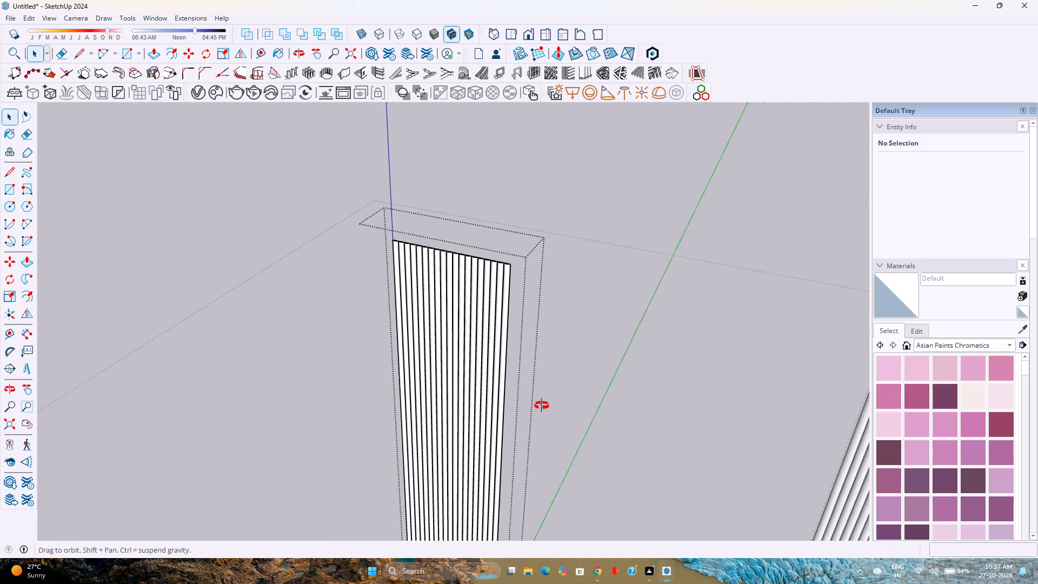
middle_click_drag(542, 406, 567, 394)
middle_click(574, 388)
middle_click(580, 386)
left_click(587, 382)
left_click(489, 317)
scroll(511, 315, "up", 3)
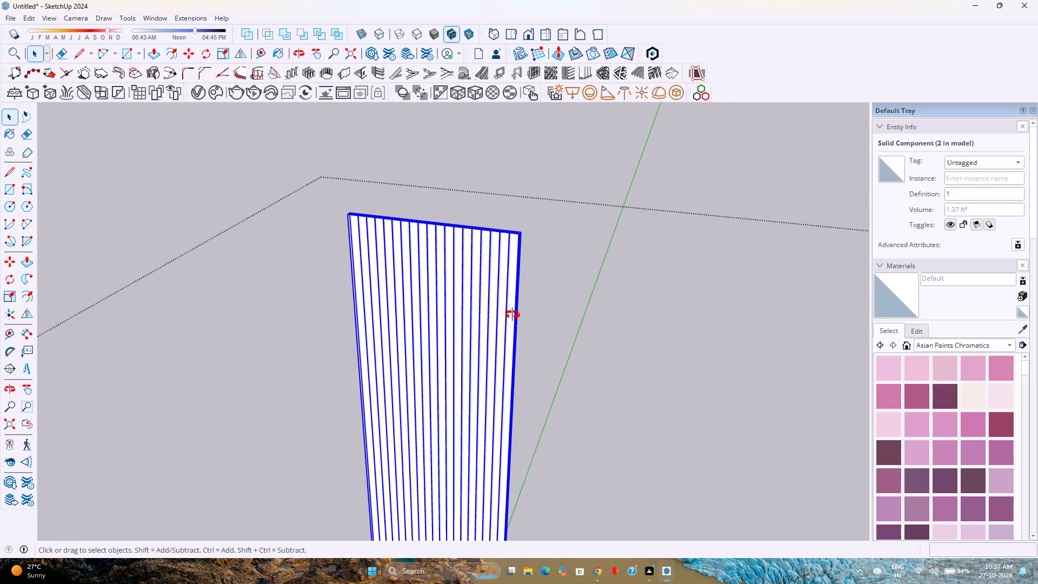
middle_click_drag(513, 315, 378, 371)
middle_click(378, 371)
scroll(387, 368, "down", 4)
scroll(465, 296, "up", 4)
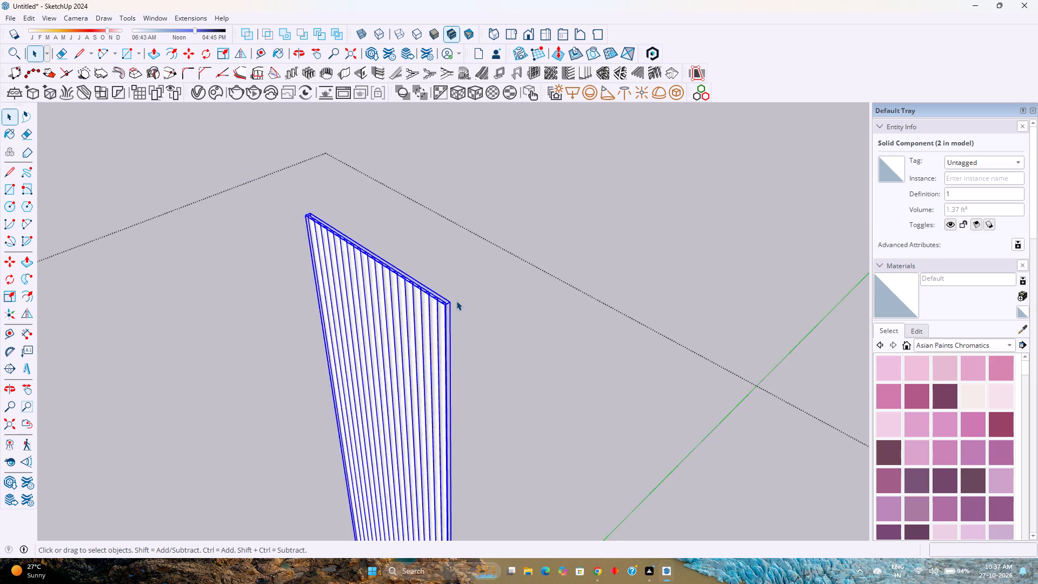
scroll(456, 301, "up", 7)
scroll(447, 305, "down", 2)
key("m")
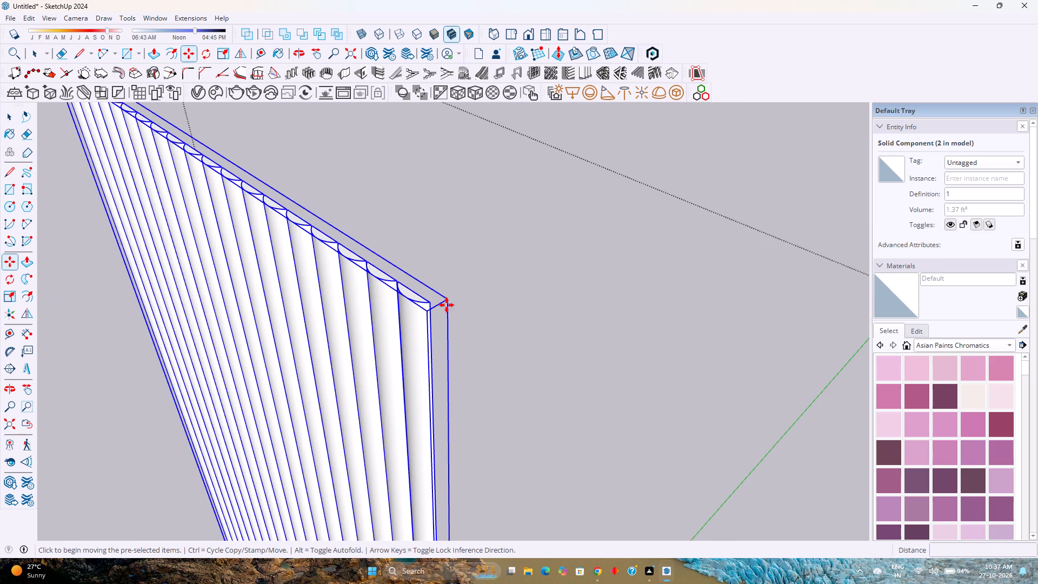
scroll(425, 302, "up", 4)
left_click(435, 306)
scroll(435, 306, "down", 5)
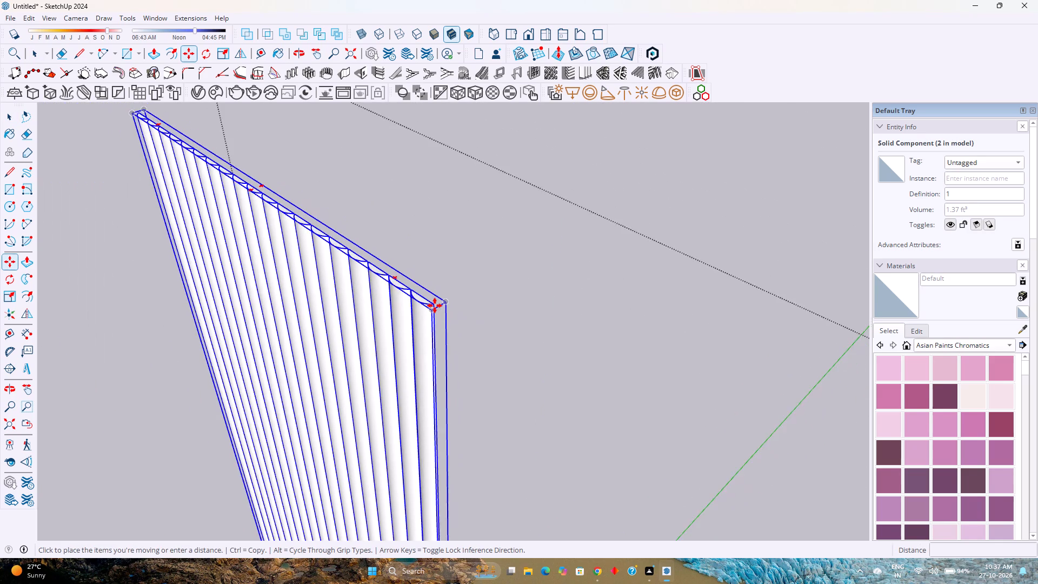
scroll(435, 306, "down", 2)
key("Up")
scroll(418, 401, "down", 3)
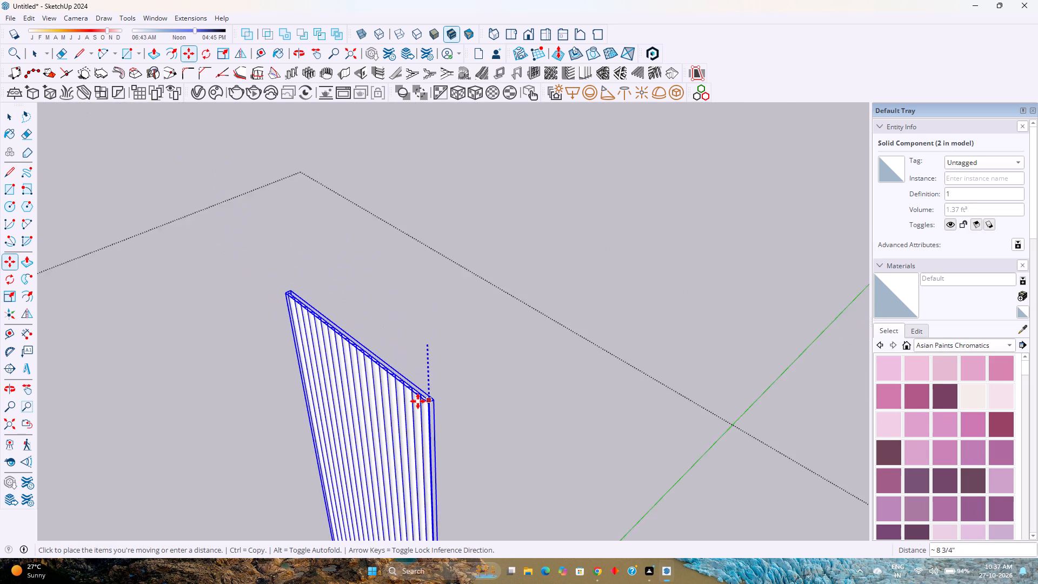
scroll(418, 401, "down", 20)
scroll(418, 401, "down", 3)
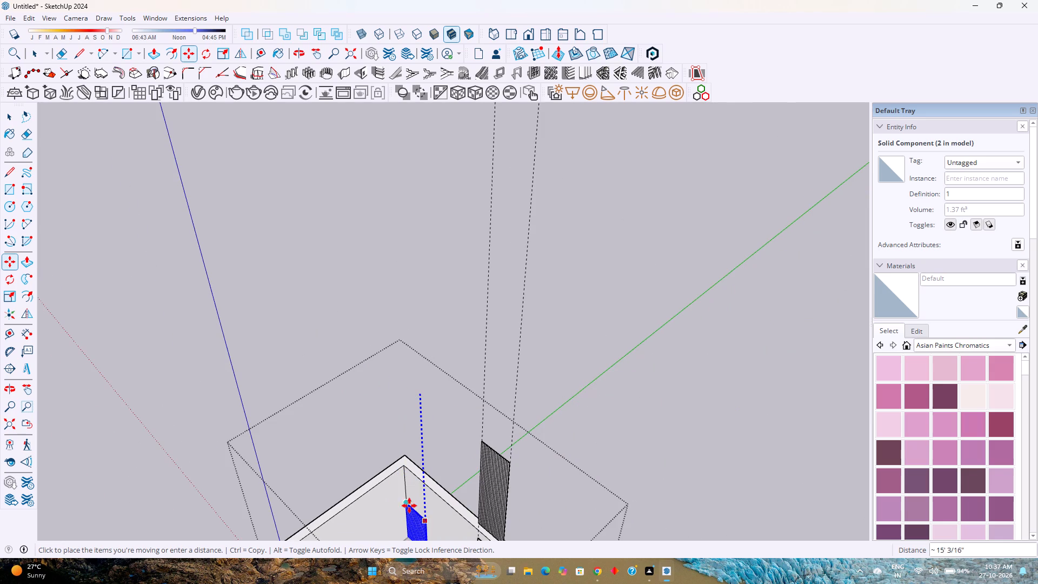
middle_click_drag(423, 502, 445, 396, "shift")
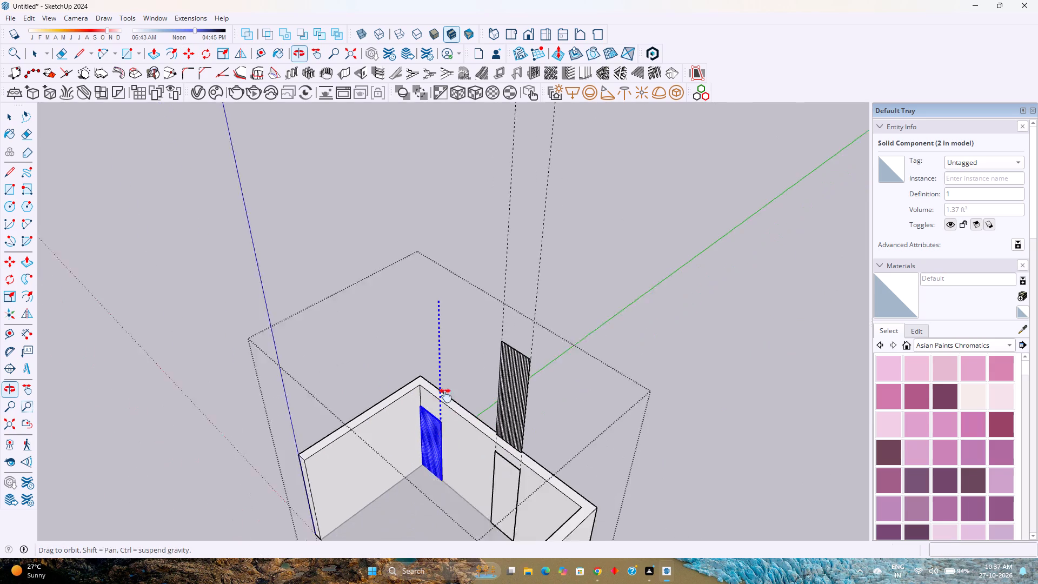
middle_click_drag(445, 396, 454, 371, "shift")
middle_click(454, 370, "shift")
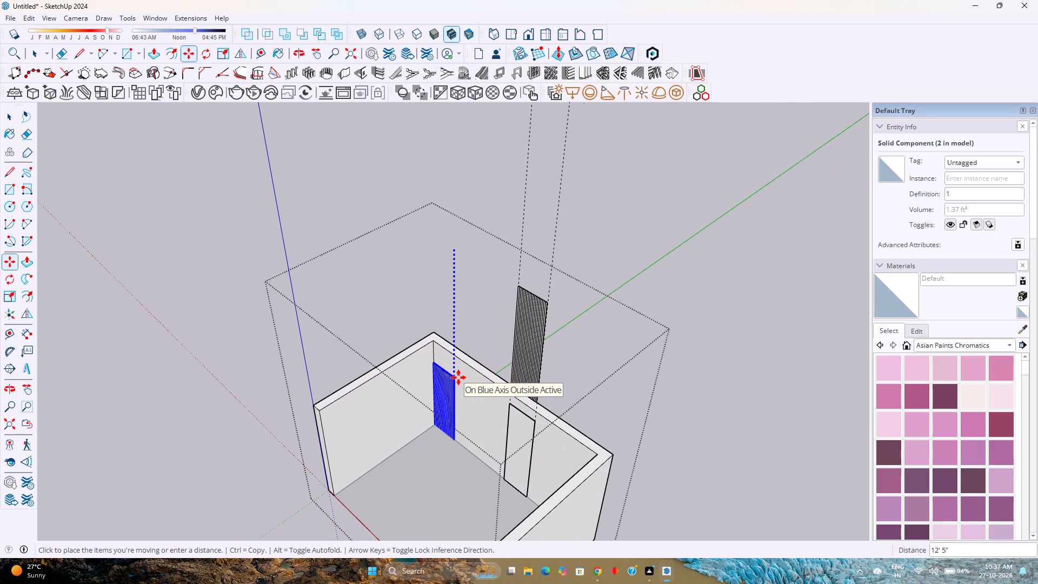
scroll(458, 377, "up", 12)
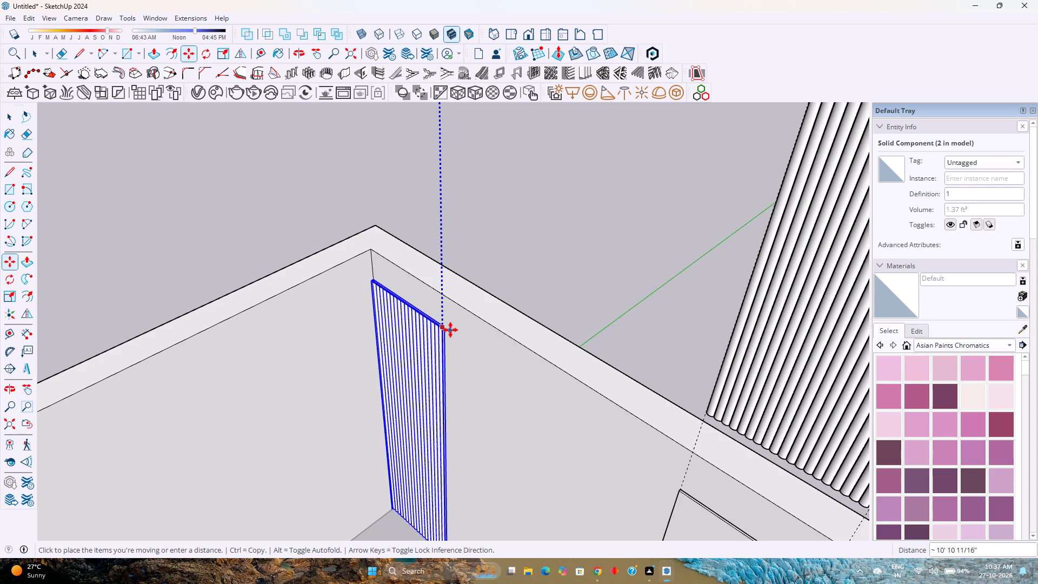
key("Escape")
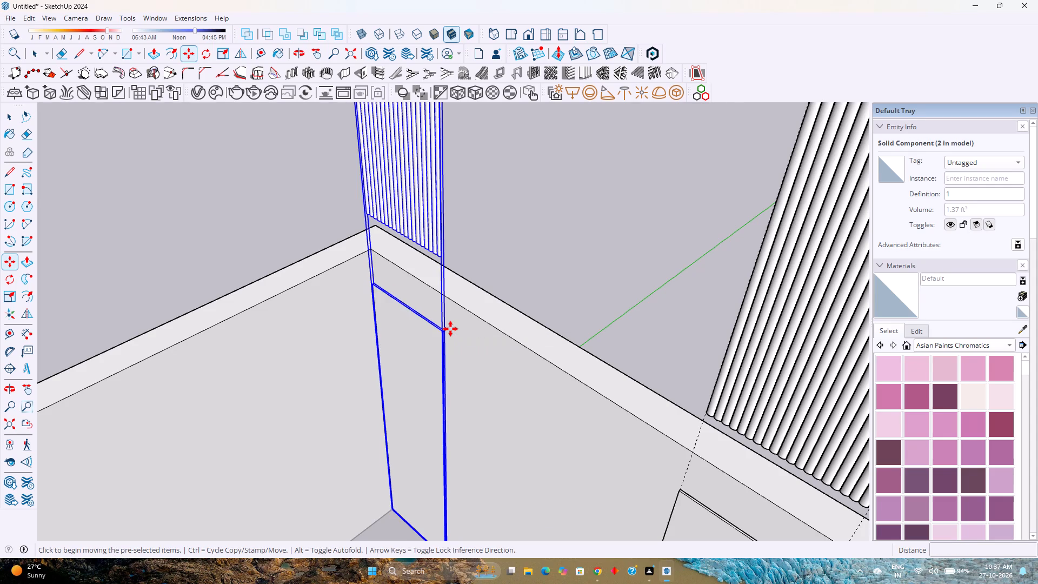
Open the fluted panel component above the back wall's corner for editing.
key("space")
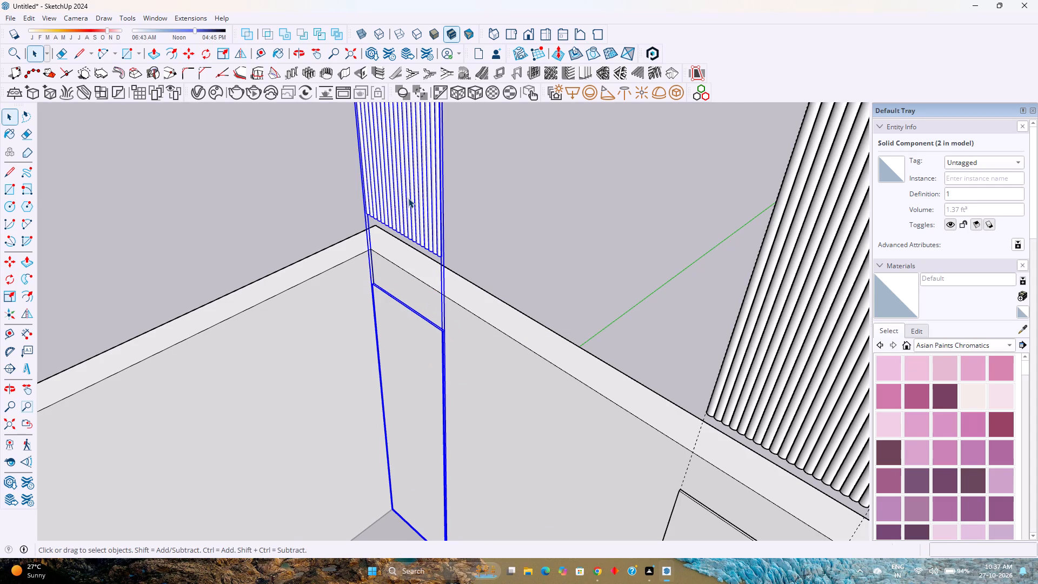
double_click(409, 197)
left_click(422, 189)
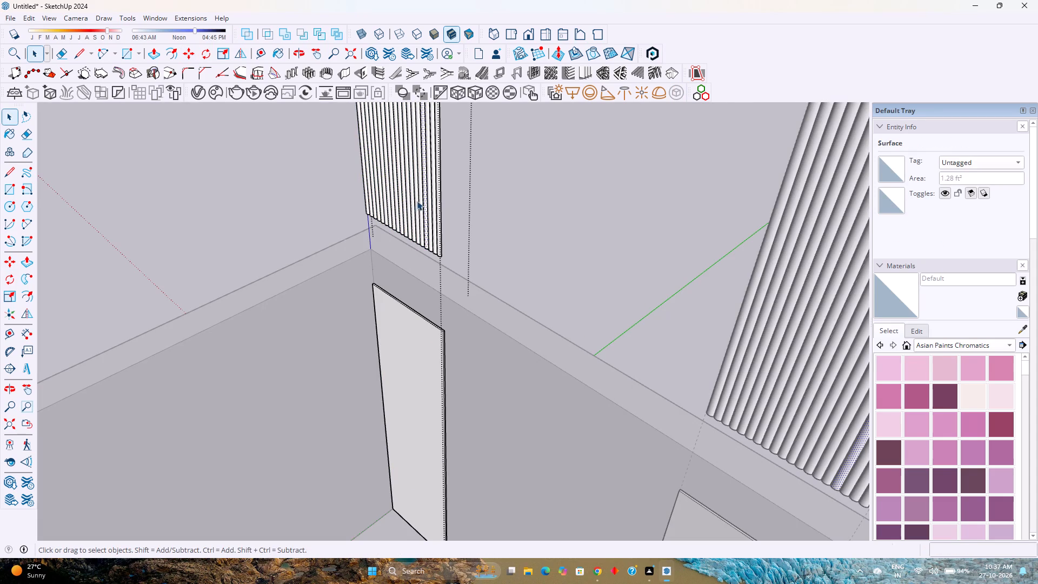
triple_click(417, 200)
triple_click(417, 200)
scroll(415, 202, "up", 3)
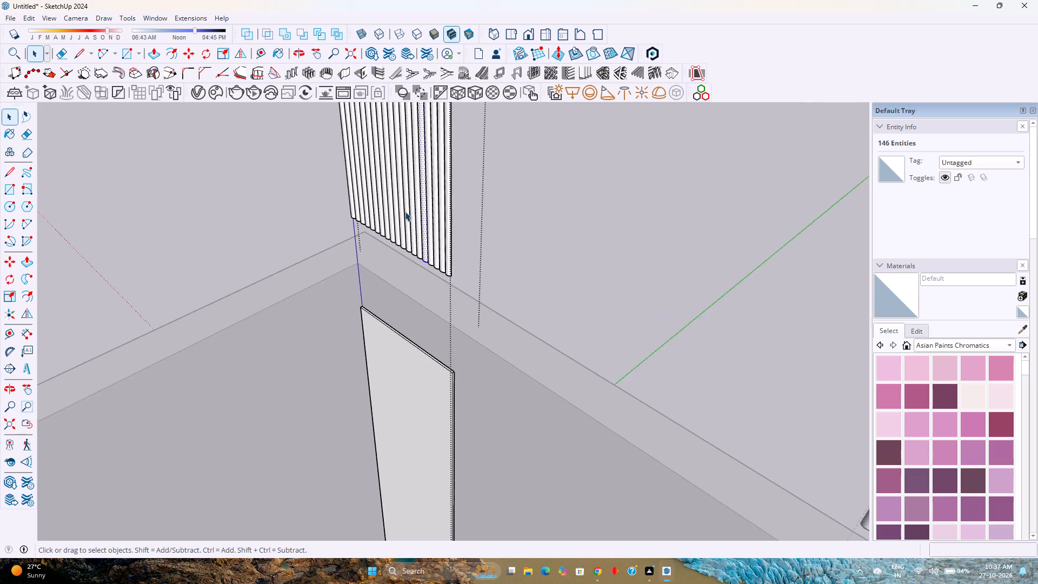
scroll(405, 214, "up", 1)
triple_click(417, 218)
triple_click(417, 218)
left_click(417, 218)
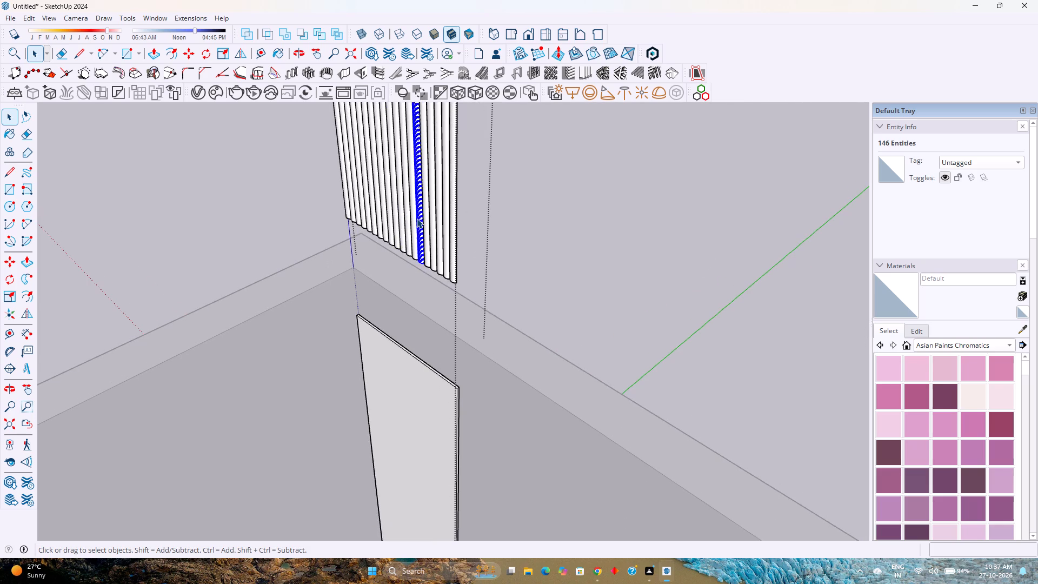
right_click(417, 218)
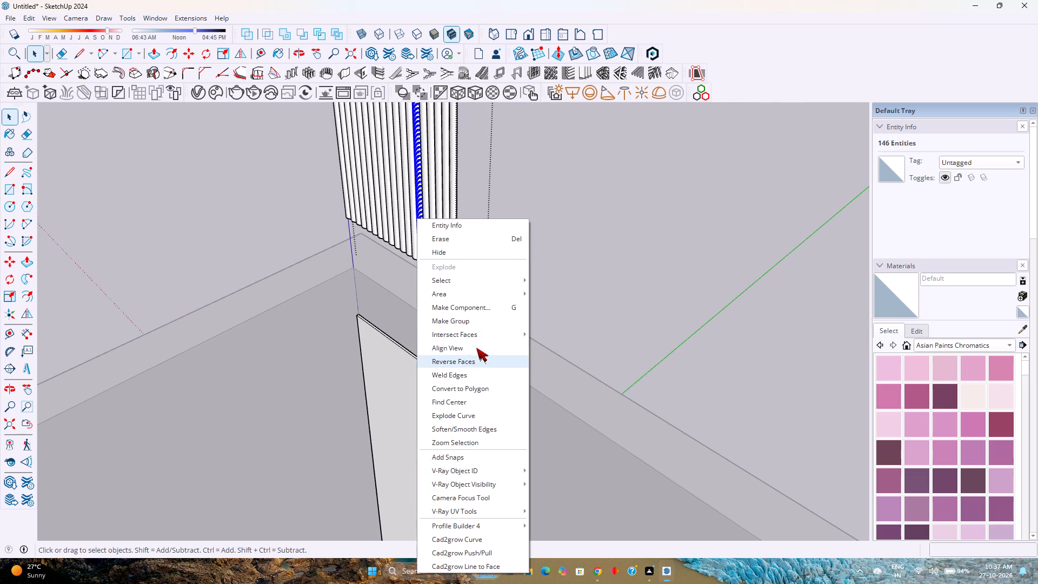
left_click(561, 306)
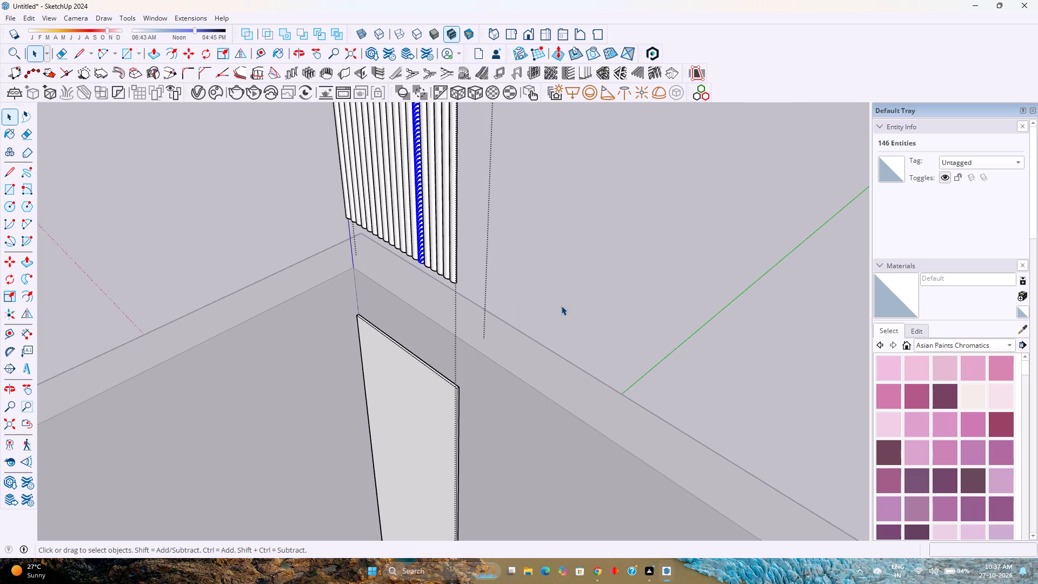
Select all the flutes inside the component and make them one group.
scroll(404, 323, "down", 6)
middle_click_drag(404, 323, 375, 389, "shift")
middle_click(374, 391, "shift")
scroll(374, 393, "down", 1, "shift")
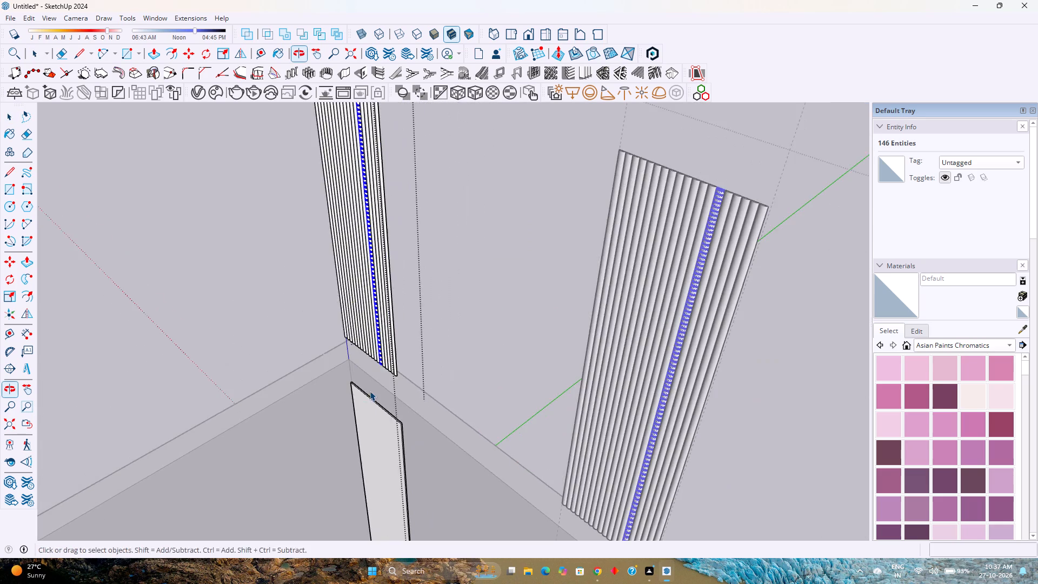
middle_click_drag(370, 390, 543, 360)
middle_click(547, 359)
middle_click_drag(551, 310, 523, 400, "shift")
middle_click(523, 400, "shift")
middle_click_drag(521, 400, 524, 355)
middle_click(524, 351)
scroll(529, 329, "down", 4)
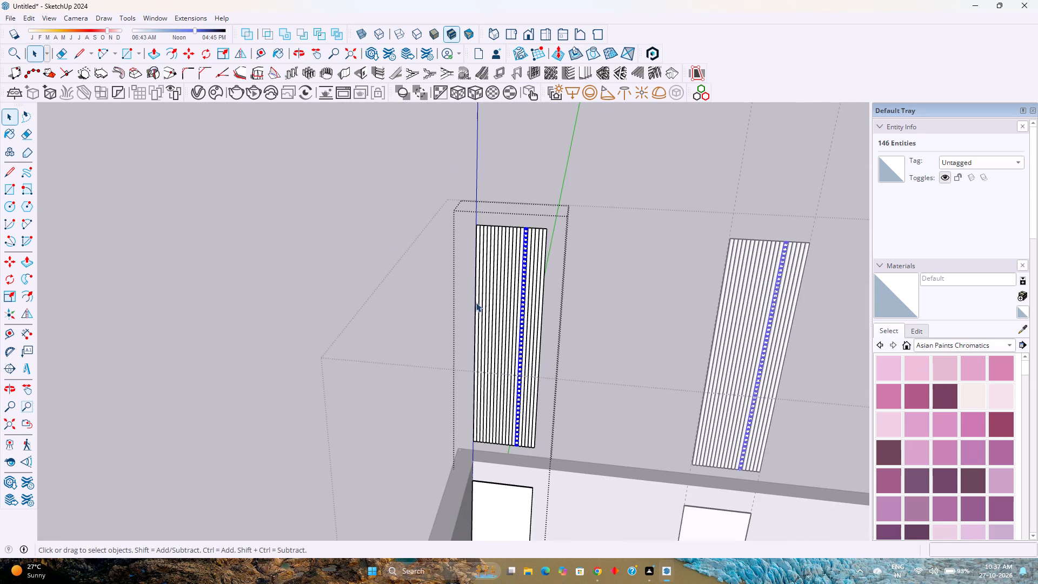
left_click_drag(442, 187, 585, 456)
scroll(522, 298, "up", 2)
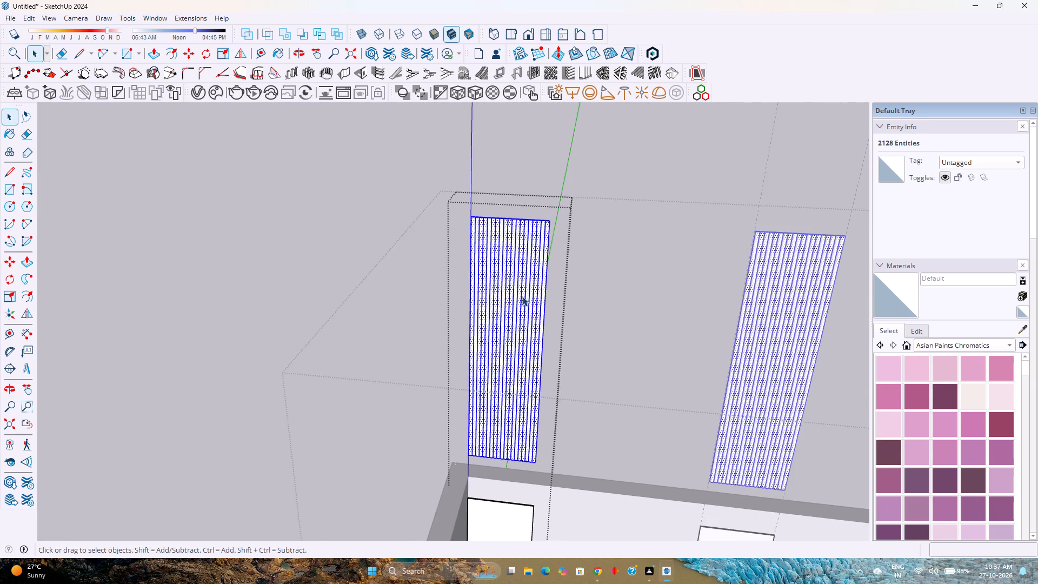
right_click(522, 288)
left_click(571, 98)
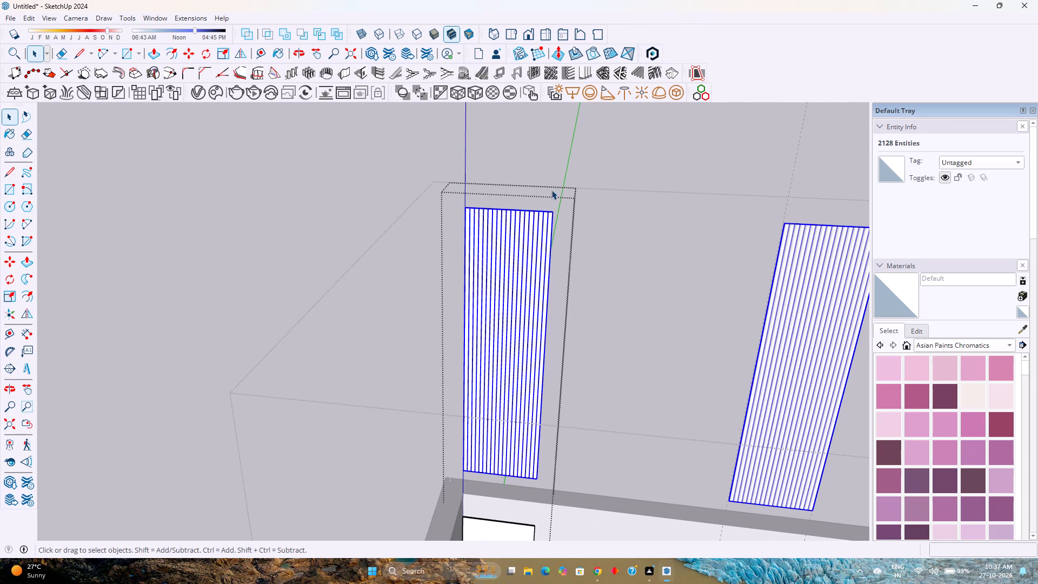
Move the flute group straight down 11' onto the front of the back-wall panel and close the component.
scroll(551, 267, "up", 2)
middle_click_drag(552, 258, 468, 360)
middle_click(468, 360)
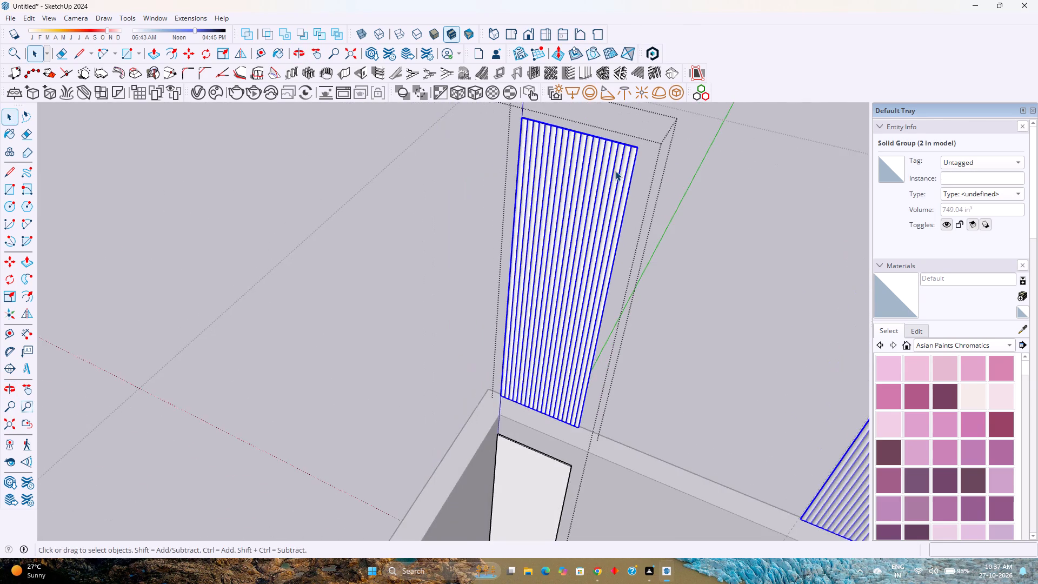
scroll(615, 171, "up", 4)
middle_click_drag(615, 171, 437, 331, "shift")
scroll(458, 297, "up", 9)
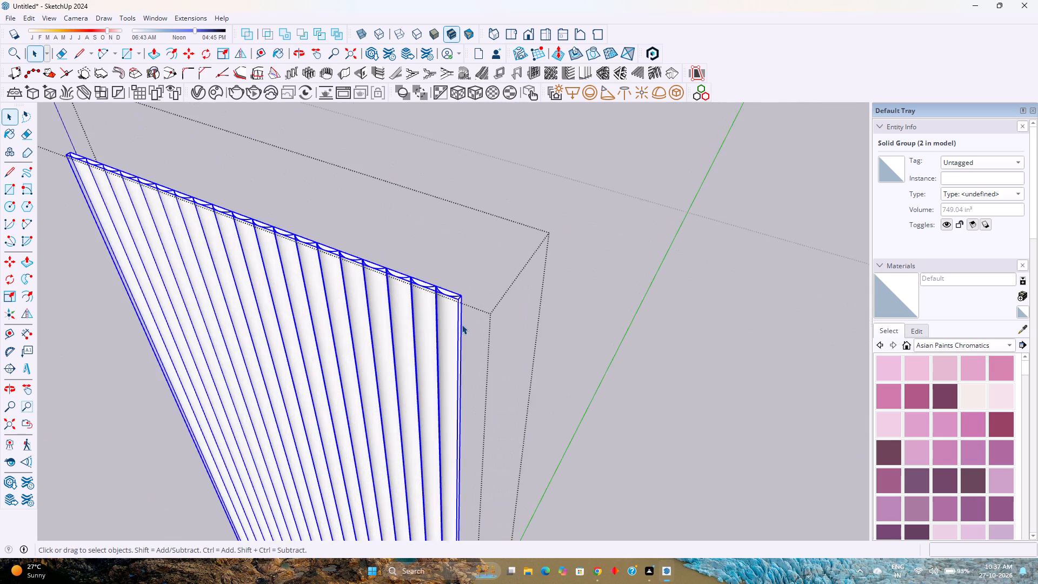
scroll(462, 324, "up", 9)
key("m")
scroll(457, 316, "down", 5)
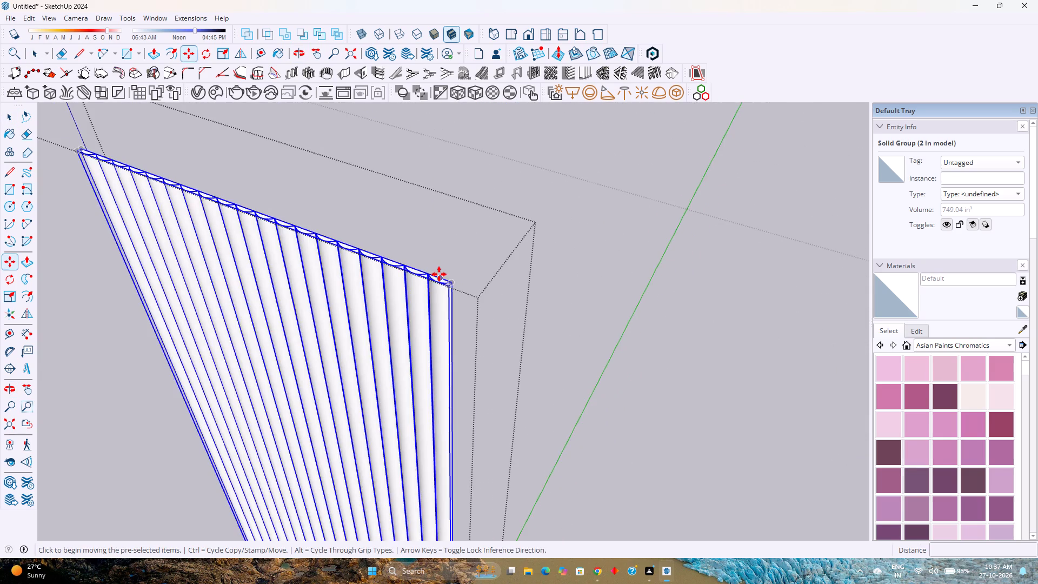
scroll(439, 274, "up", 3)
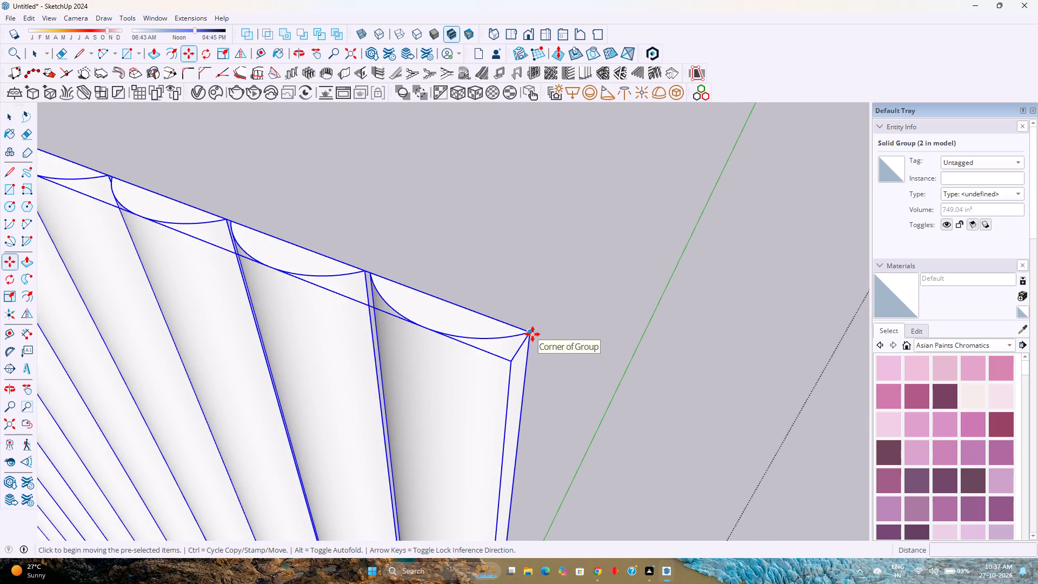
middle_click_drag(525, 348, 343, 322)
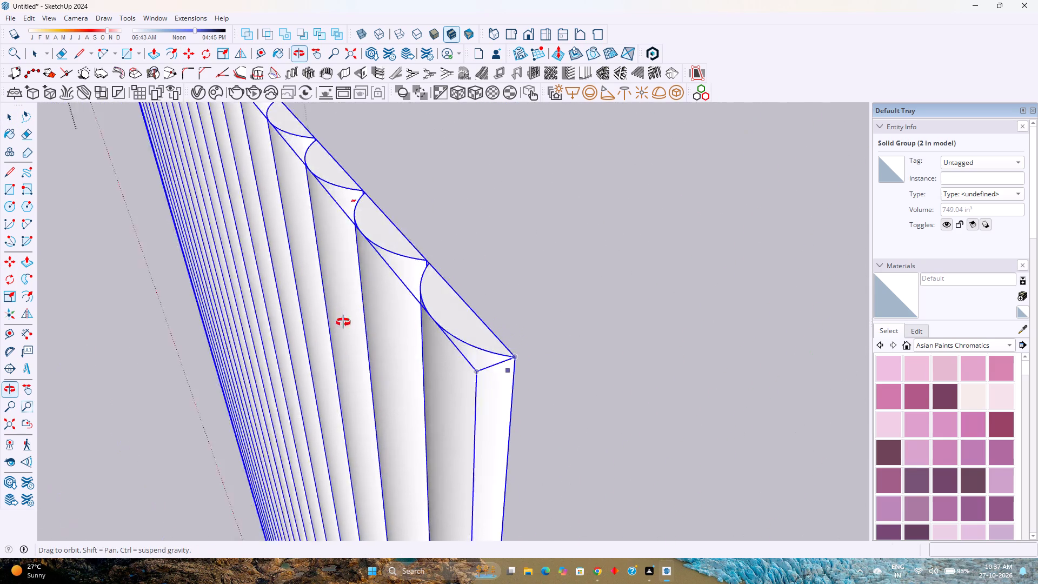
middle_click_drag(343, 322, 557, 355)
middle_click(557, 355)
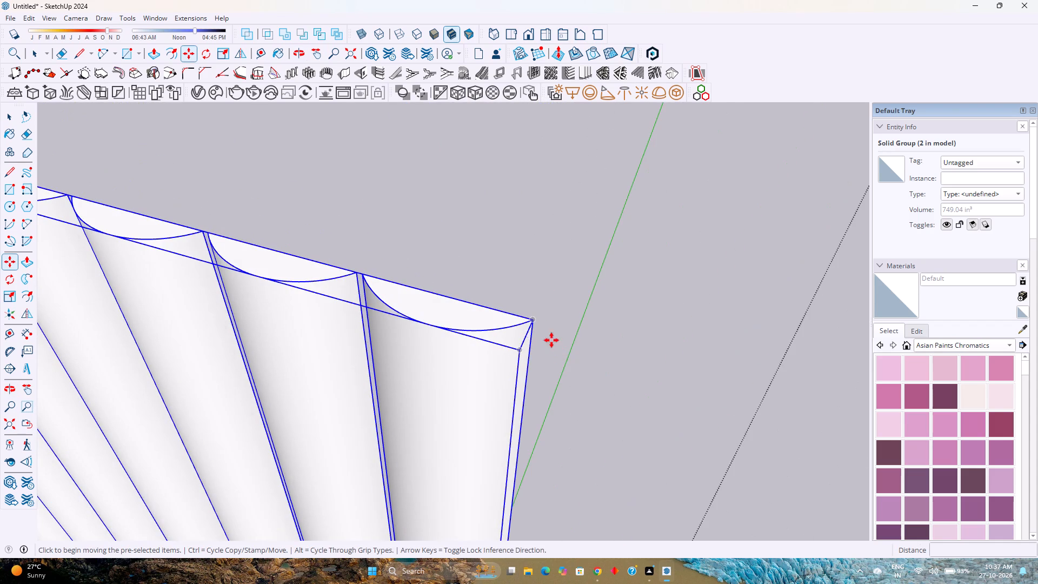
left_click(535, 319)
key("Up")
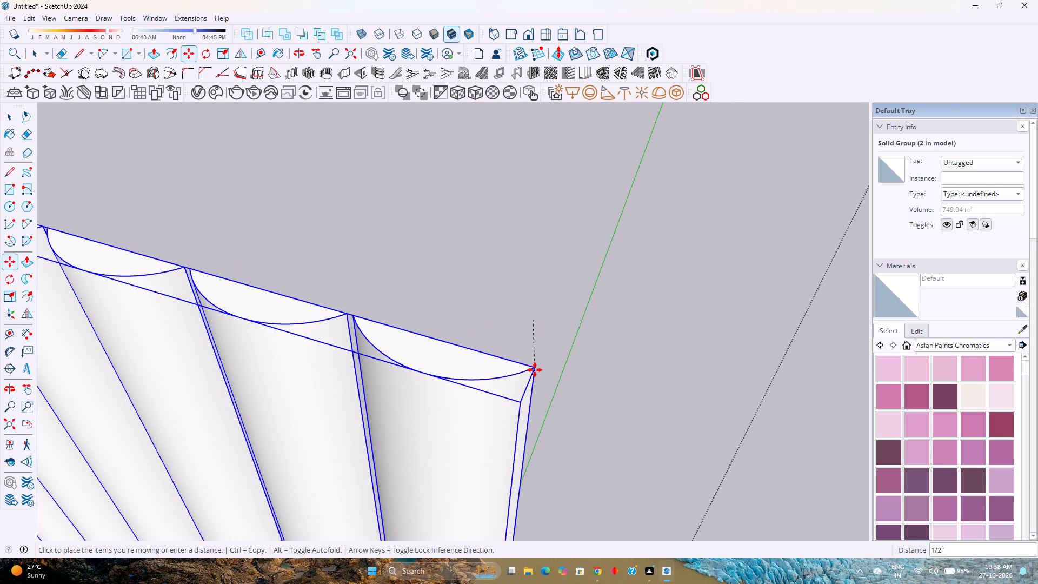
scroll(535, 370, "down", 20)
scroll(535, 370, "down", 5)
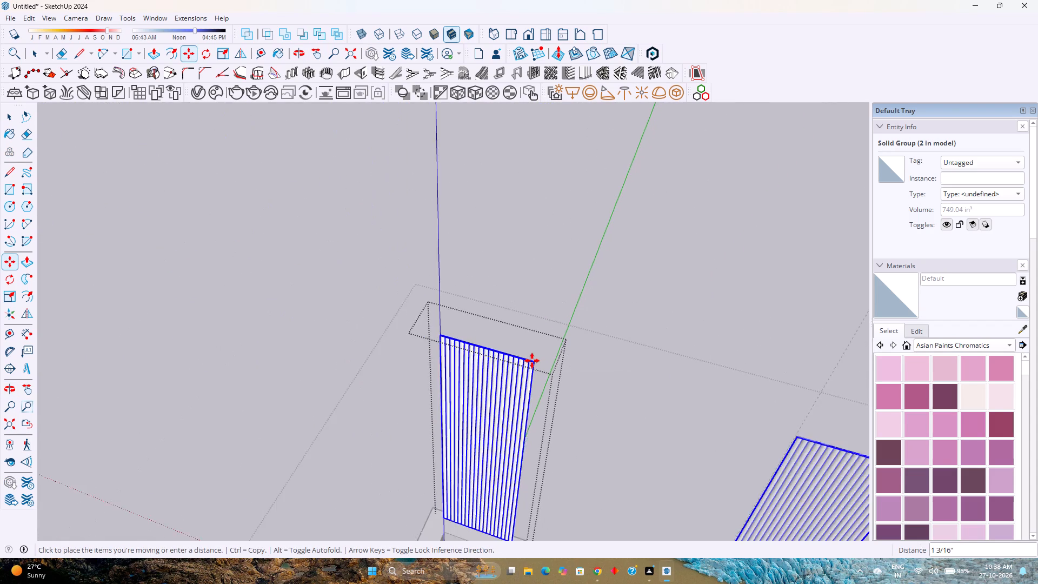
scroll(532, 361, "down", 11)
scroll(519, 455, "up", 5)
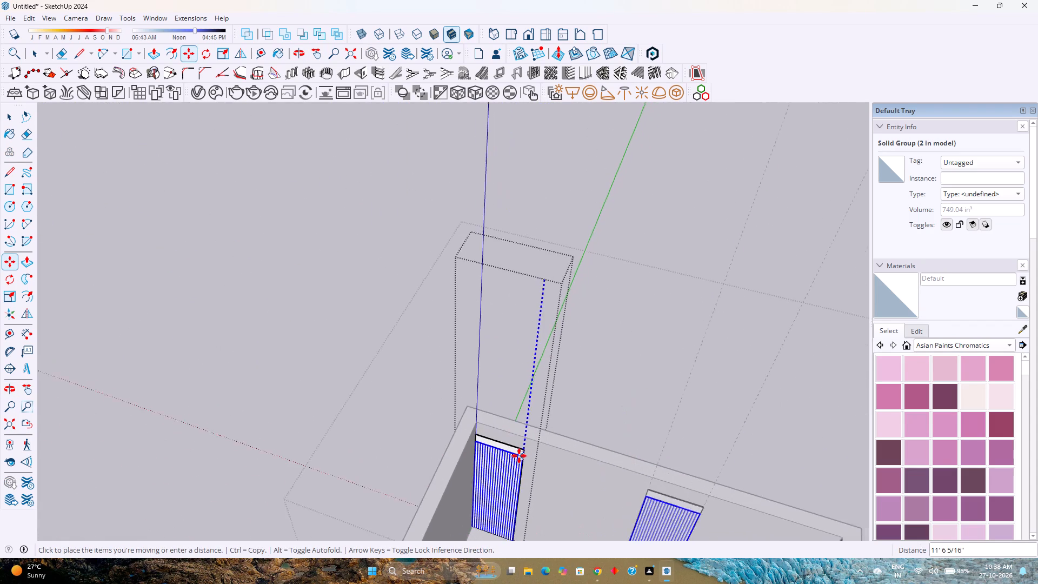
scroll(519, 456, "up", 20)
scroll(519, 456, "up", 2)
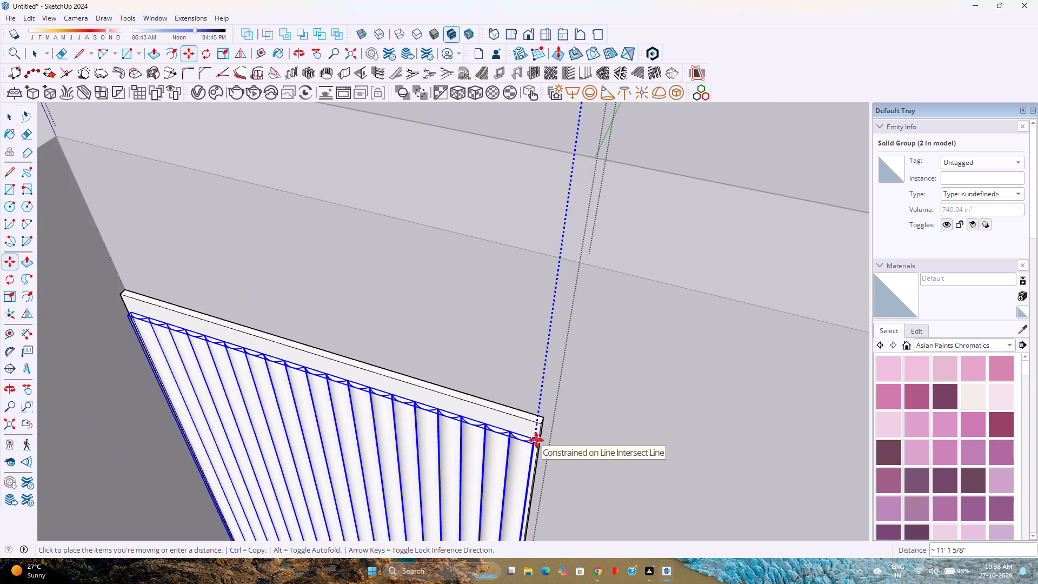
scroll(536, 440, "up", 14)
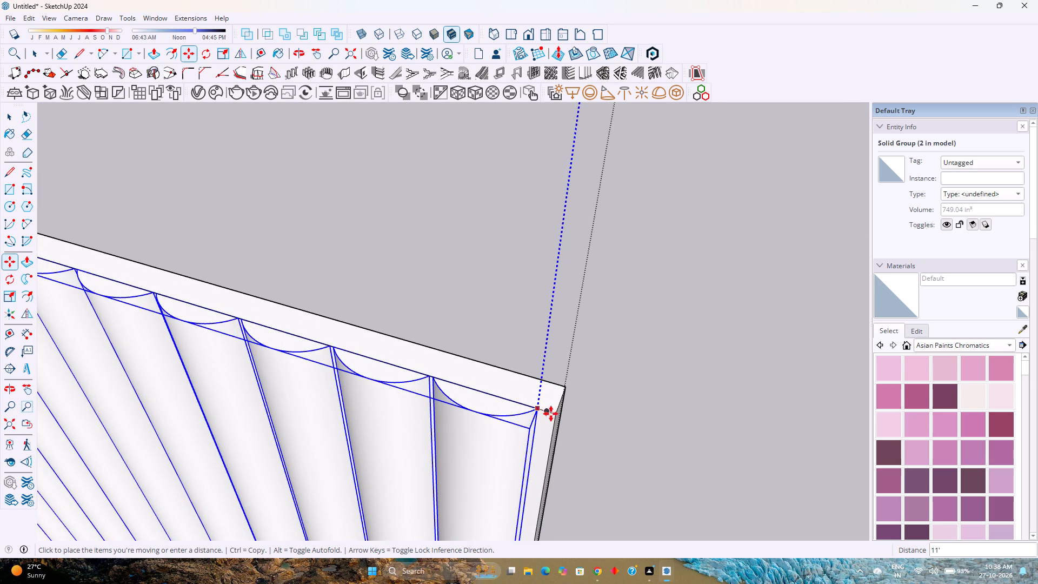
left_click(556, 413)
scroll(556, 413, "down", 5)
scroll(556, 413, "up", 1)
scroll(556, 413, "down", 5)
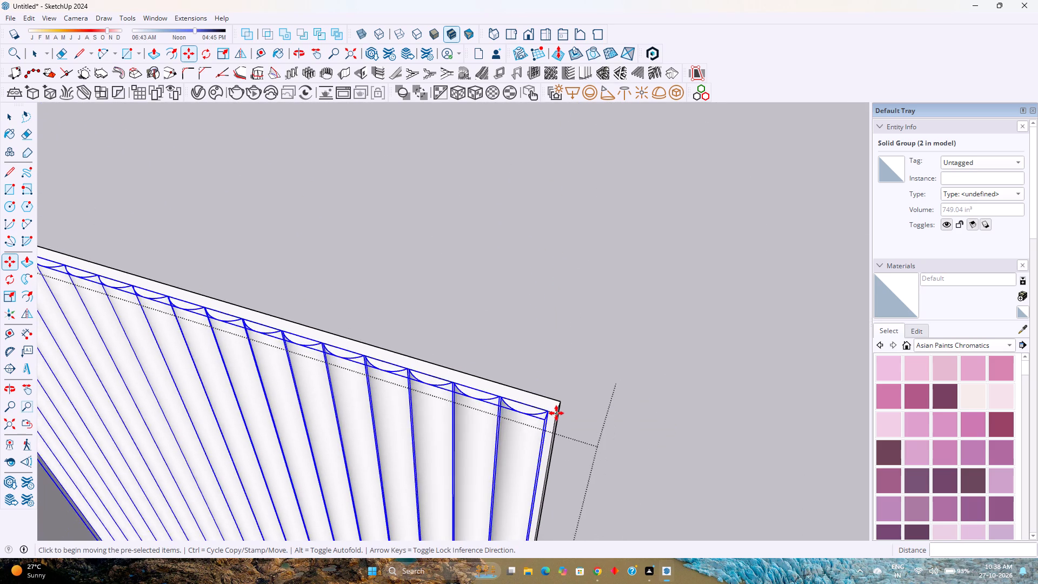
scroll(556, 413, "down", 11)
middle_click_drag(500, 455, 499, 349, "shift")
key("space")
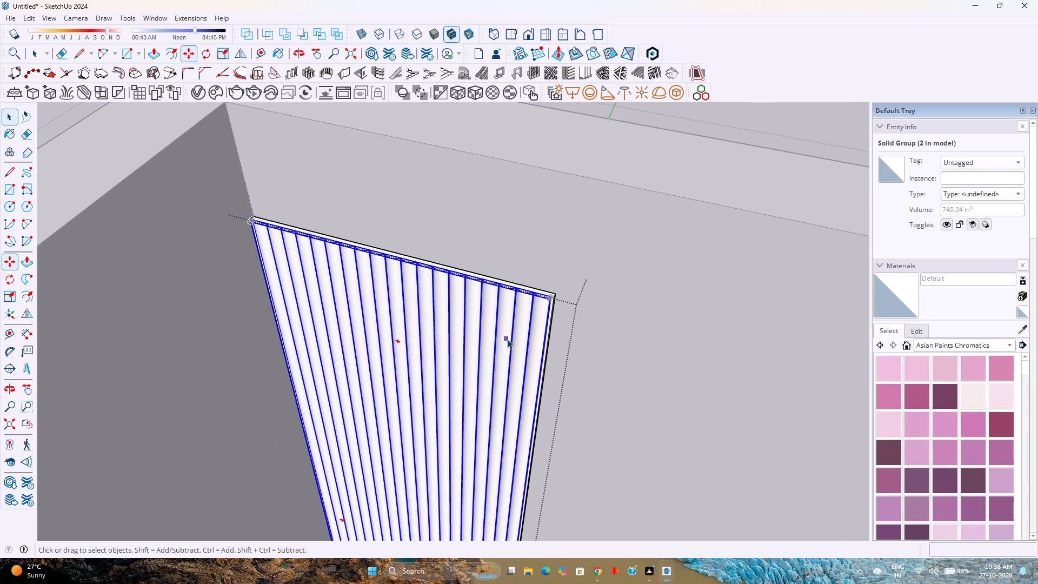
key("Escape")
Delete the leftover guide lines above the fluted panels.
scroll(509, 341, "down", 9)
middle_click_drag(515, 383, 544, 326)
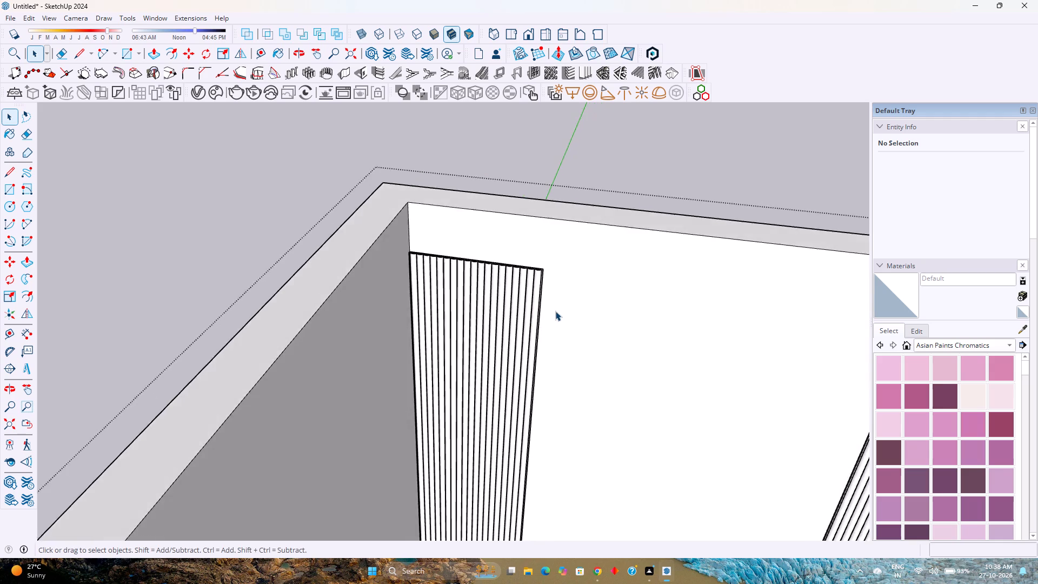
scroll(555, 311, "down", 8)
middle_click_drag(570, 357, 578, 306)
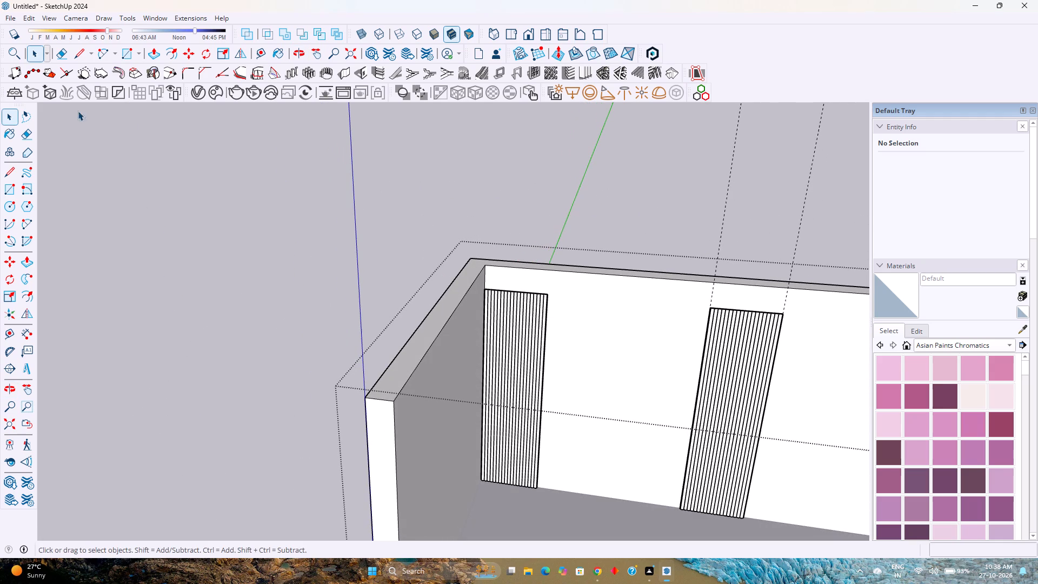
left_click(32, 17)
left_click(77, 127)
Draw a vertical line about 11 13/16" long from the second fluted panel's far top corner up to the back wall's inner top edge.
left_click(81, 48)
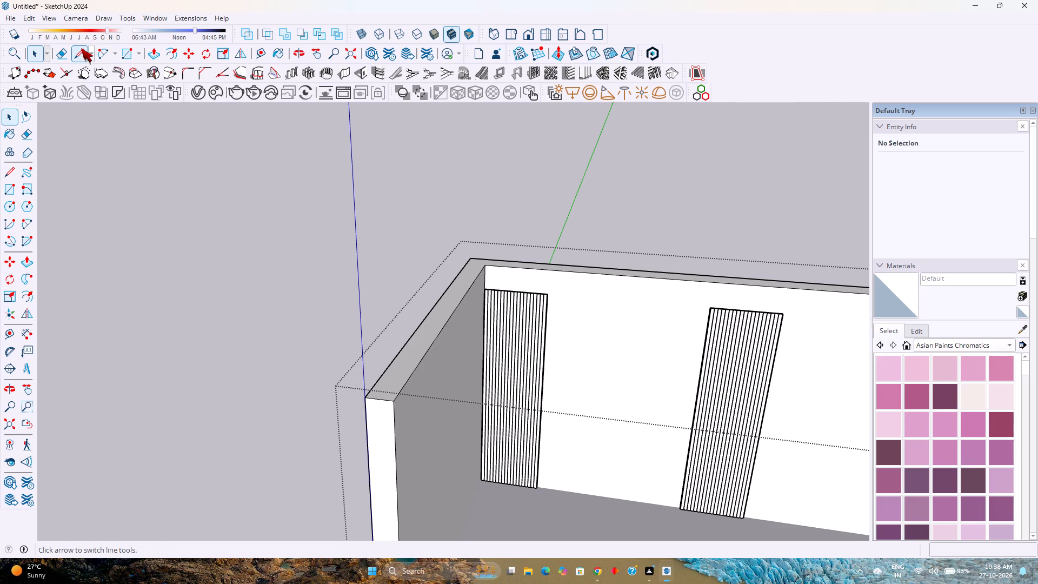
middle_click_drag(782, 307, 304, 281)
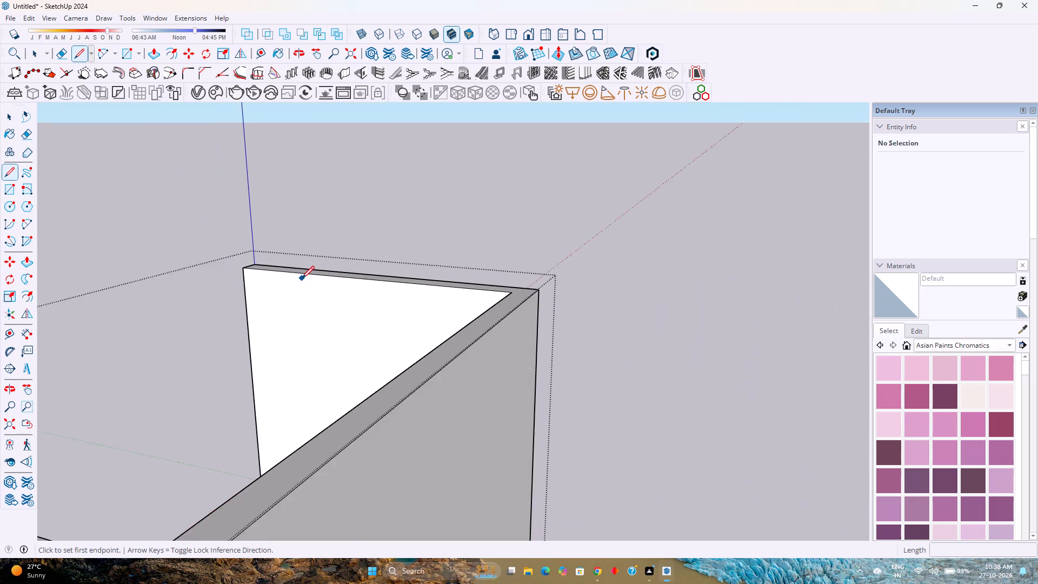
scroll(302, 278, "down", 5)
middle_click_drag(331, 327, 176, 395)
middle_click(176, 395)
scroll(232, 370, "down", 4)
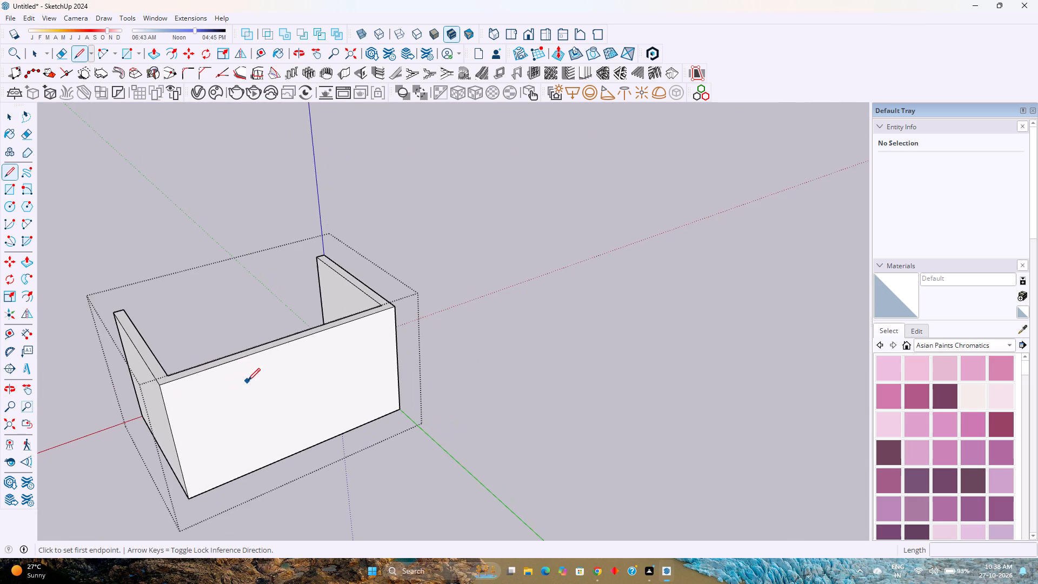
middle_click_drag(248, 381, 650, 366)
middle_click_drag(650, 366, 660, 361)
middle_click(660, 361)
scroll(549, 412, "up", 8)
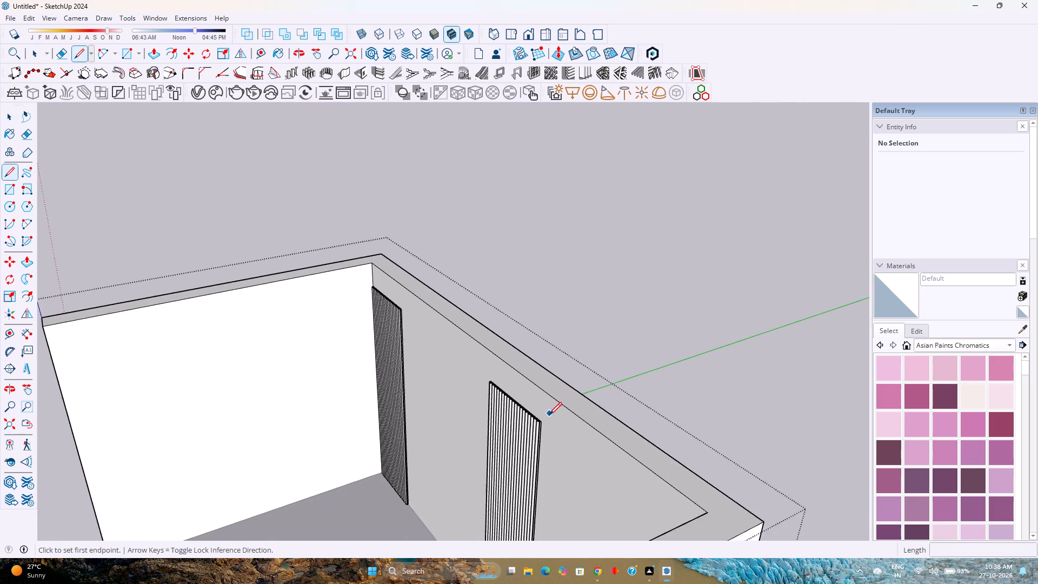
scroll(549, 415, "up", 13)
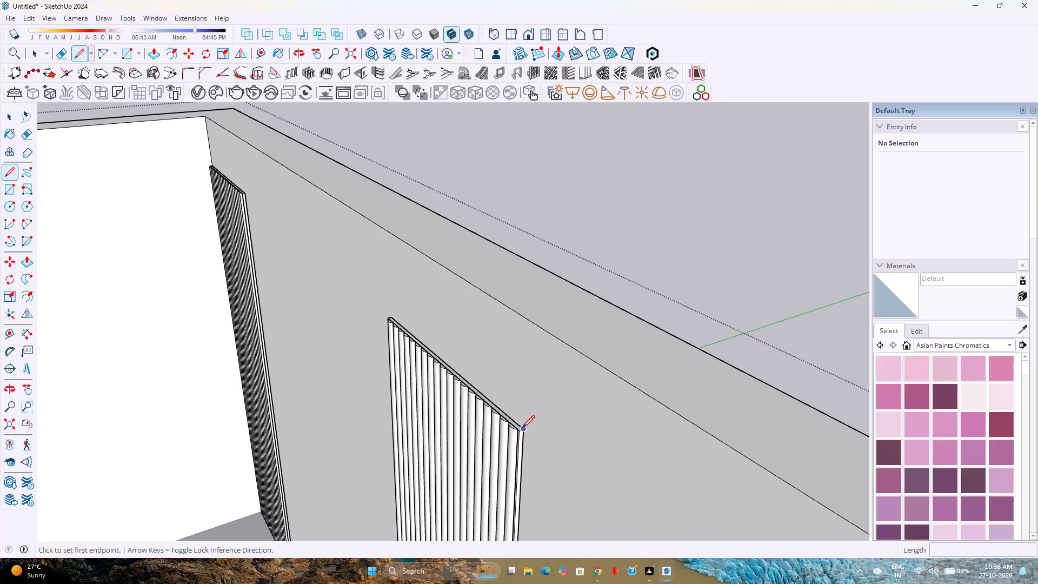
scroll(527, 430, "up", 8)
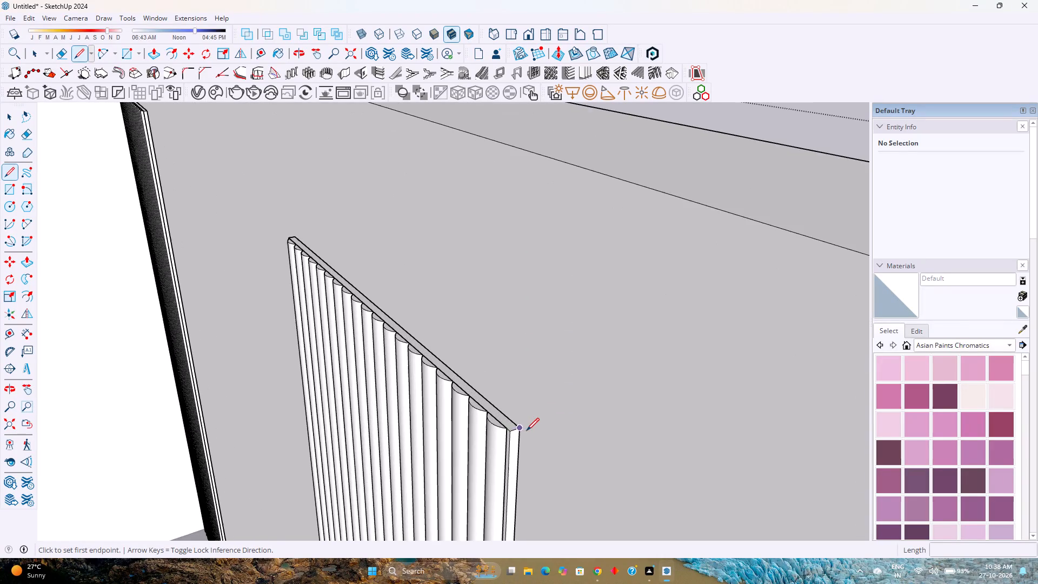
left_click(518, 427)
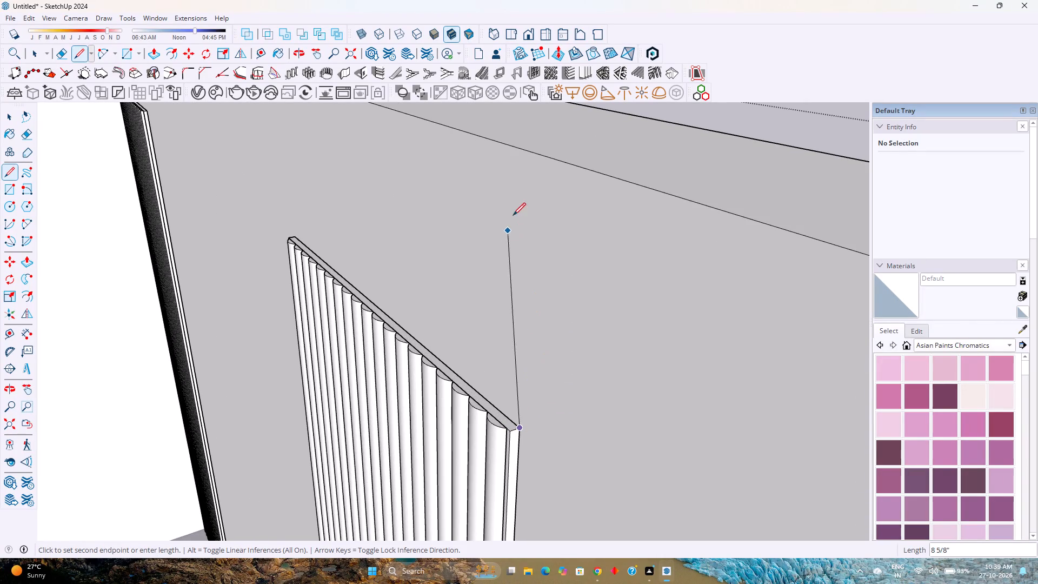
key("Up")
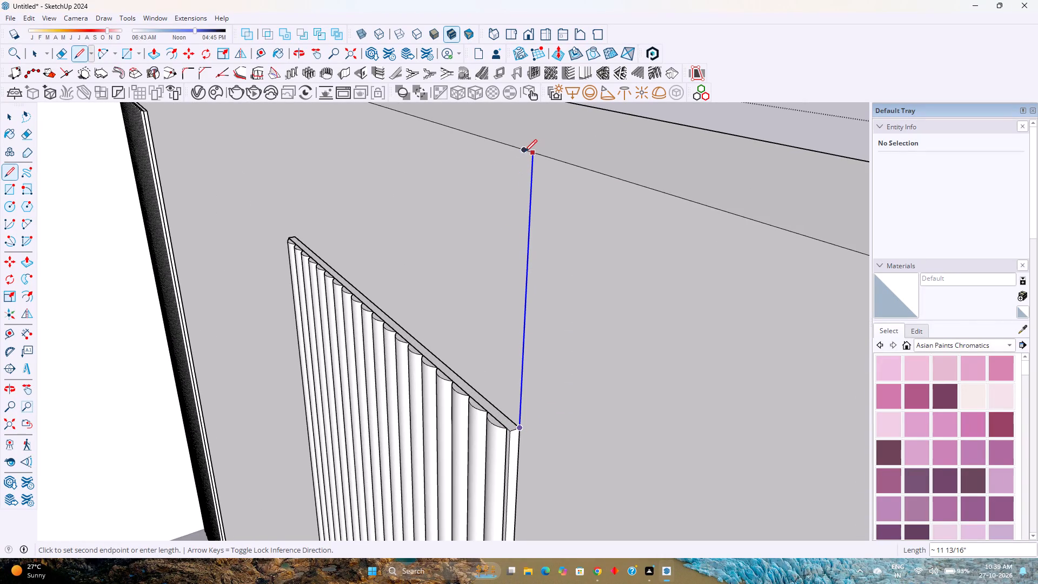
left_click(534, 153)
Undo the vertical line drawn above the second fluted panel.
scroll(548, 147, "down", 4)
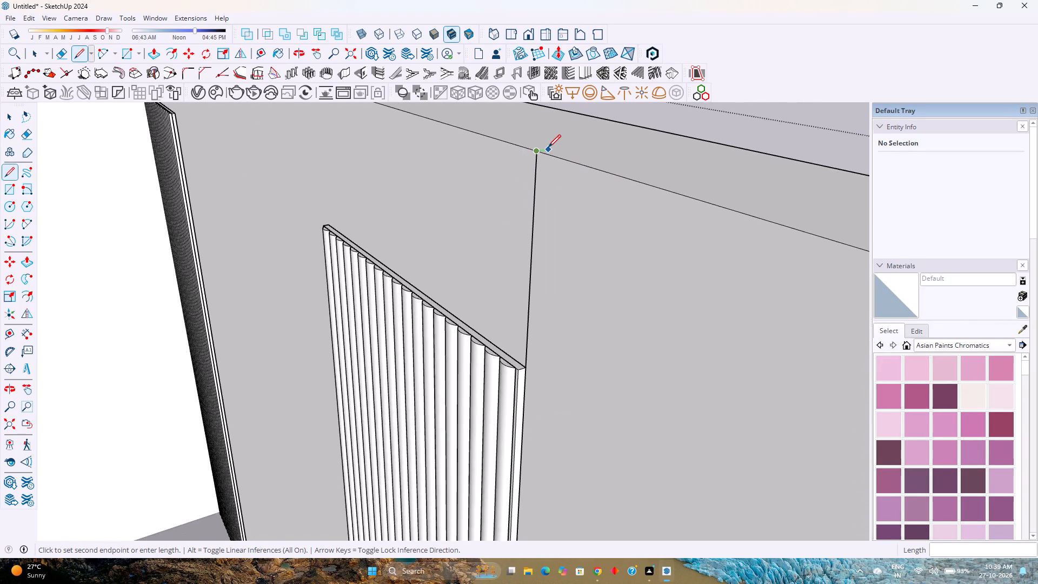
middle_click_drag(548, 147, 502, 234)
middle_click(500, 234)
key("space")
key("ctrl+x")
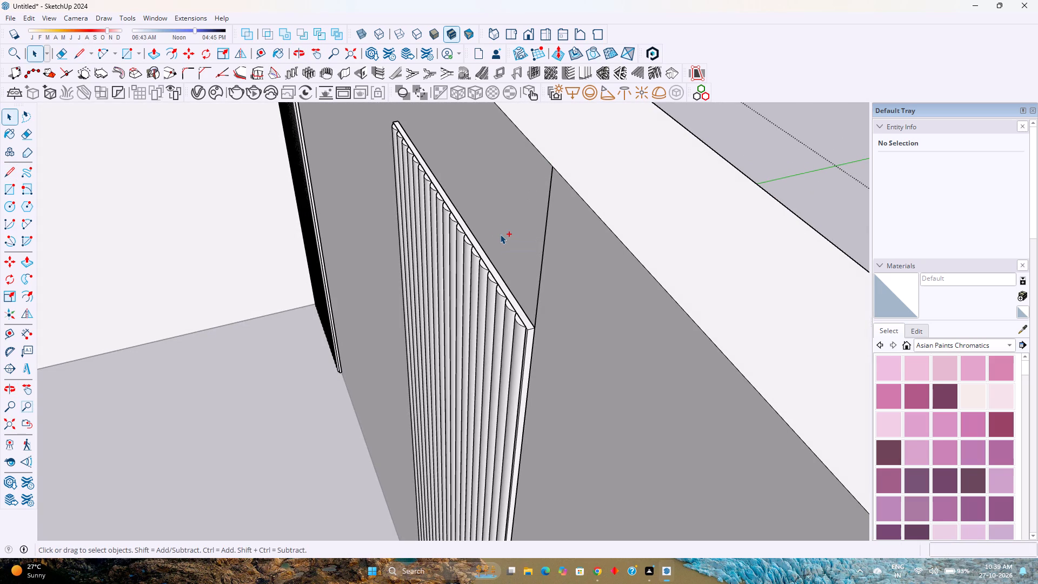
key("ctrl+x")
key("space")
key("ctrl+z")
Draw a line from the second fluted panel's far top corner up to the wall top, continuing 9" across the wall's thickness.
double_click(571, 241)
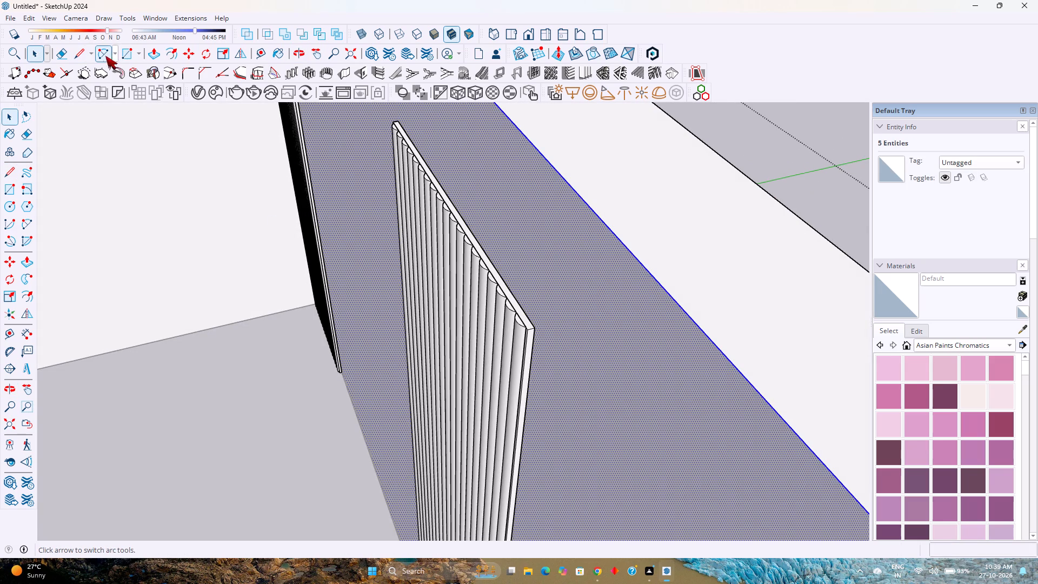
left_click(83, 58)
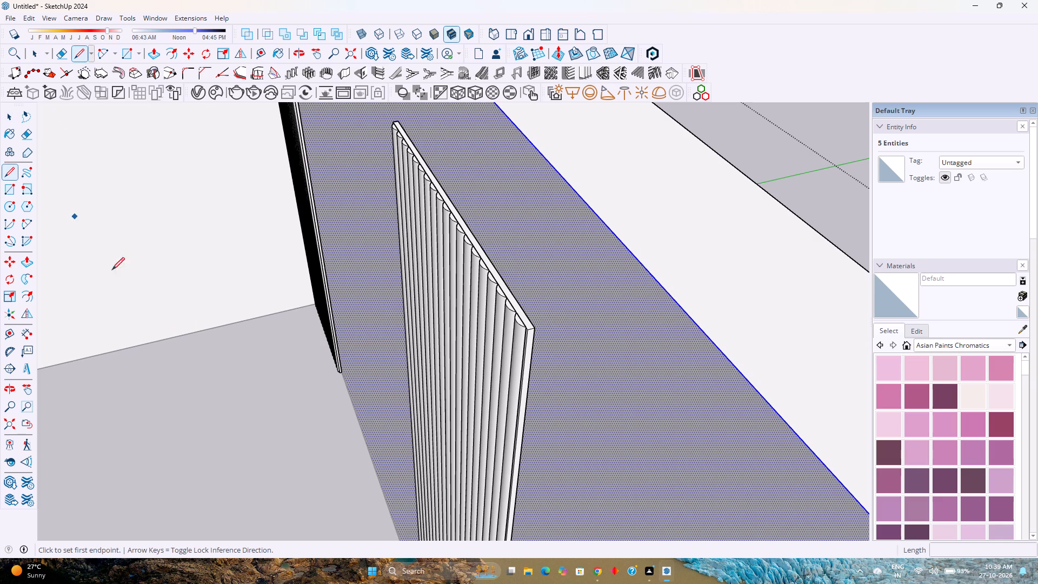
left_click(537, 323)
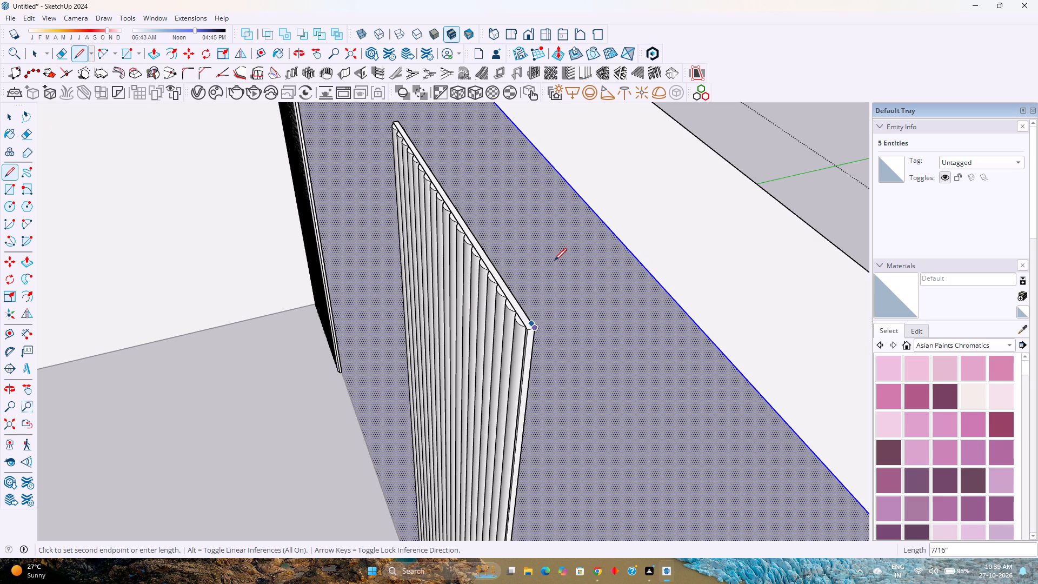
left_click(549, 162)
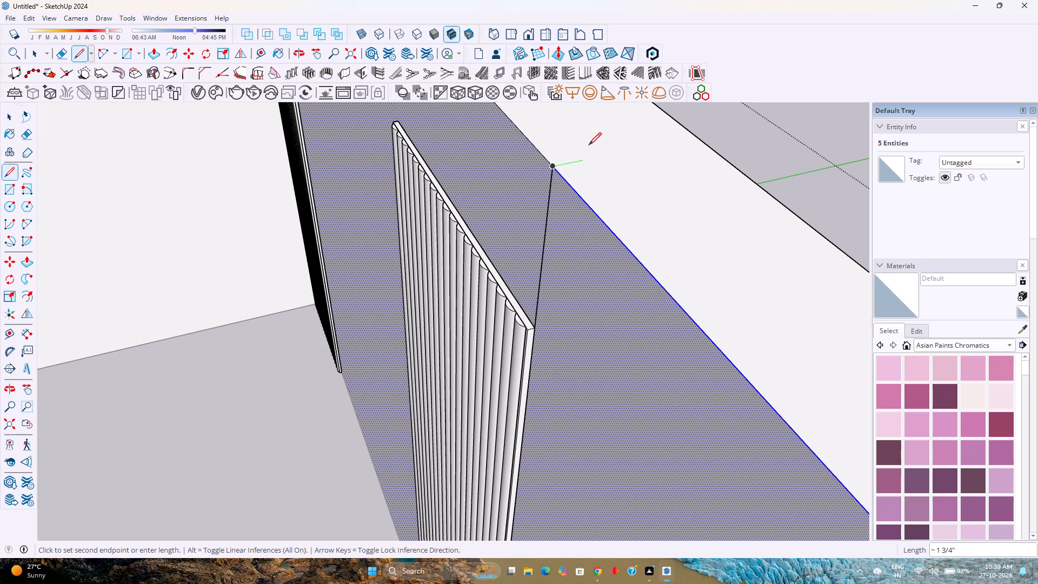
left_click(695, 136)
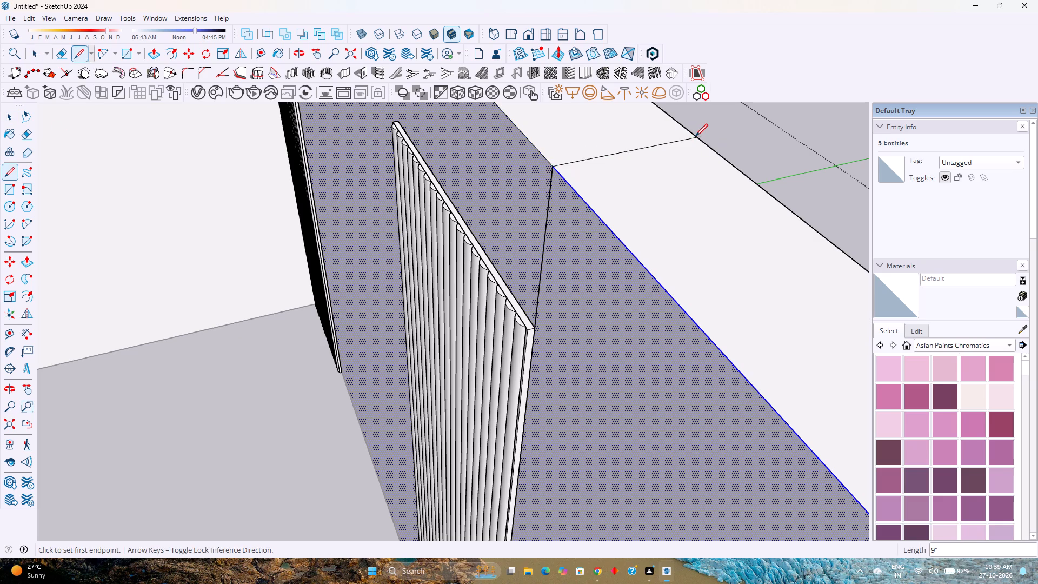
Draw a vertical line about 10' long down the back wall's outer face, from the 9" line's end to the bottom edge.
scroll(684, 165, "down", 2)
middle_click_drag(684, 165, 376, 186)
middle_click(376, 186)
middle_click(376, 186)
scroll(374, 187, "down", 6)
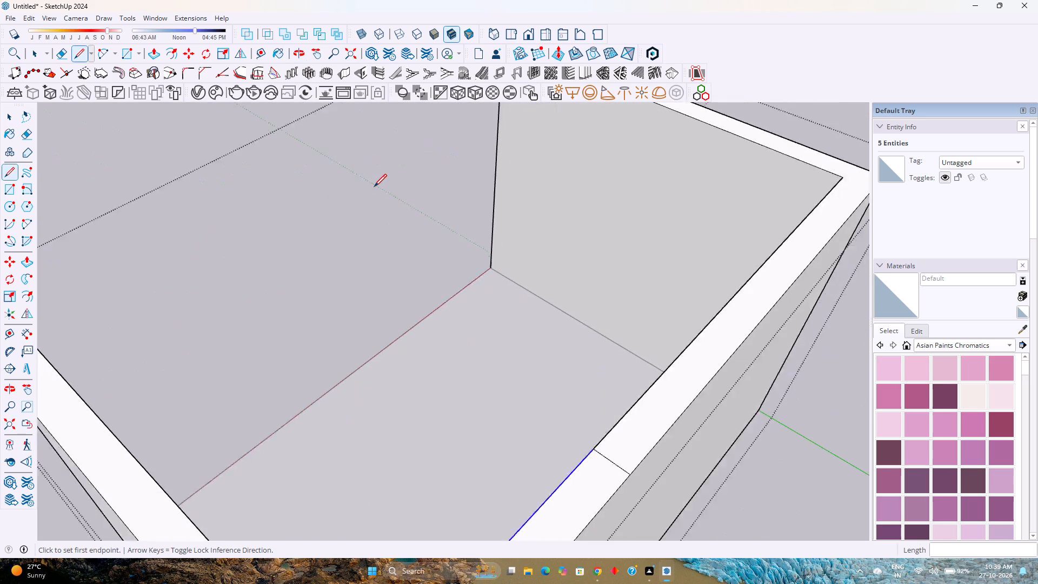
scroll(374, 187, "down", 2)
middle_click_drag(587, 423, 493, 315)
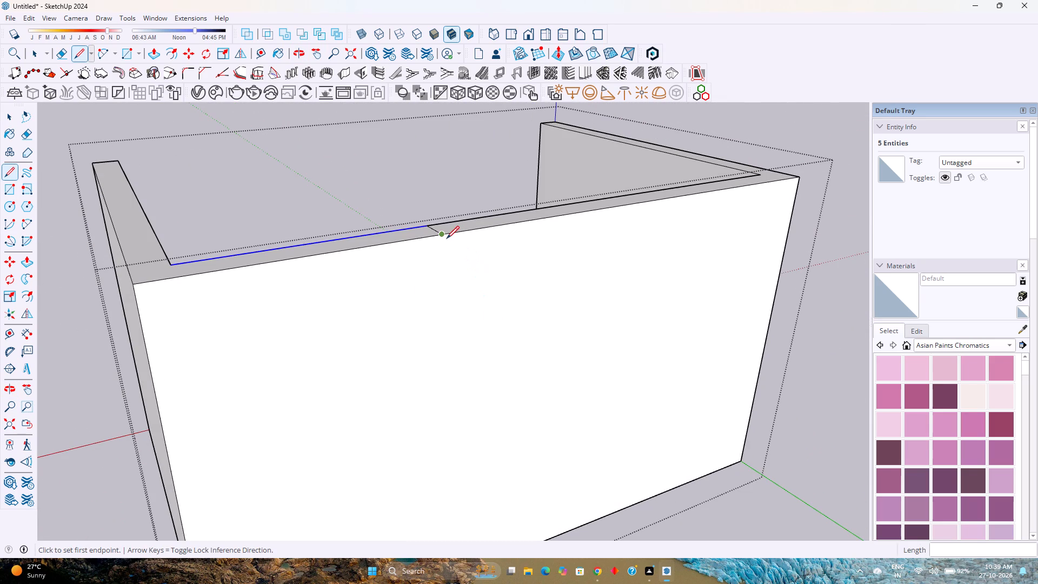
left_click(445, 238)
scroll(455, 344, "down", 6)
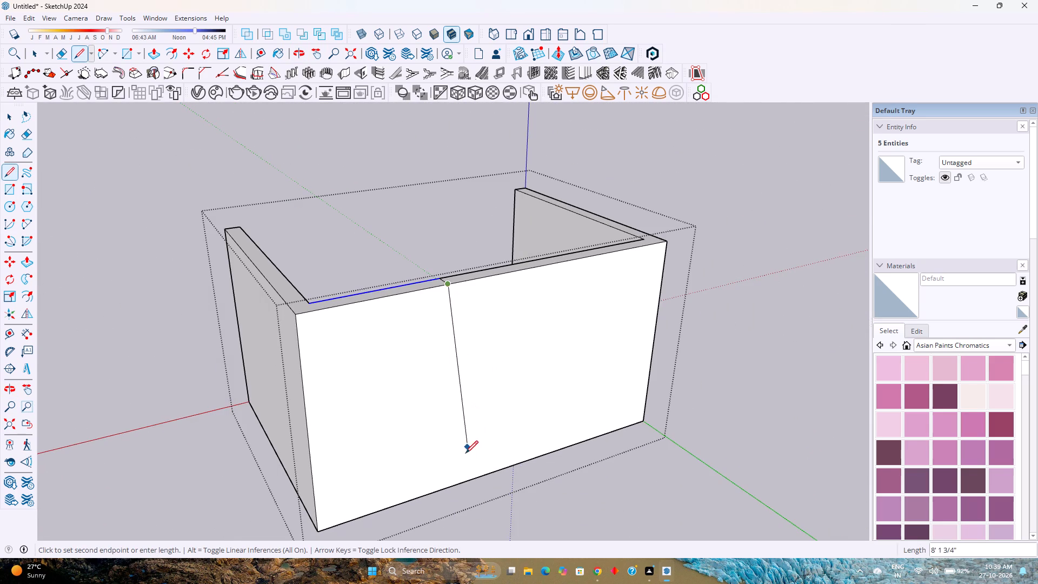
key("Up")
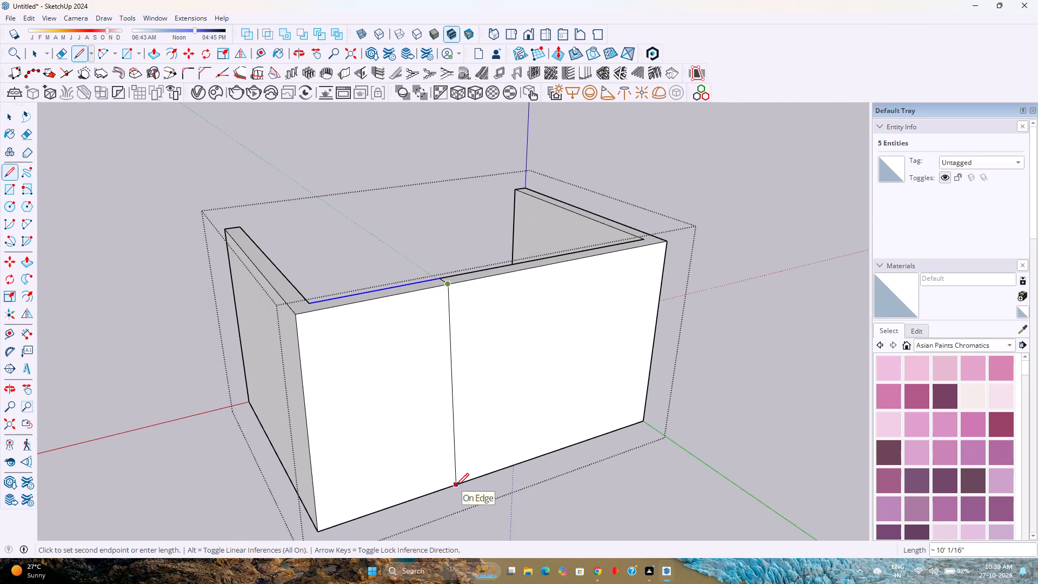
left_click(448, 488)
scroll(422, 359, "up", 4)
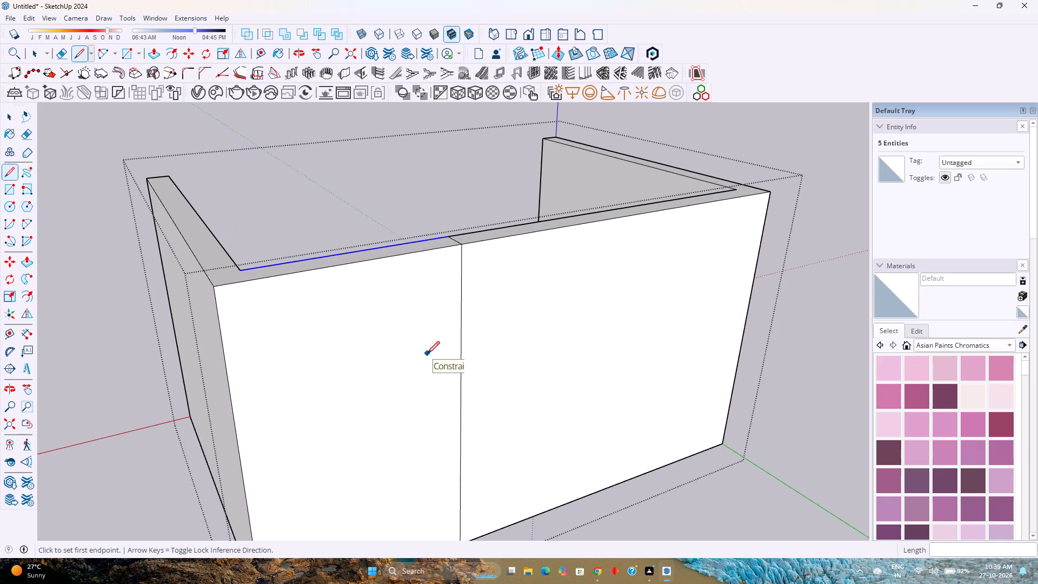
Push/Pull the back wall's outer face section beyond the second fluted panel outward by 2'.
key("p")
key("Escape")
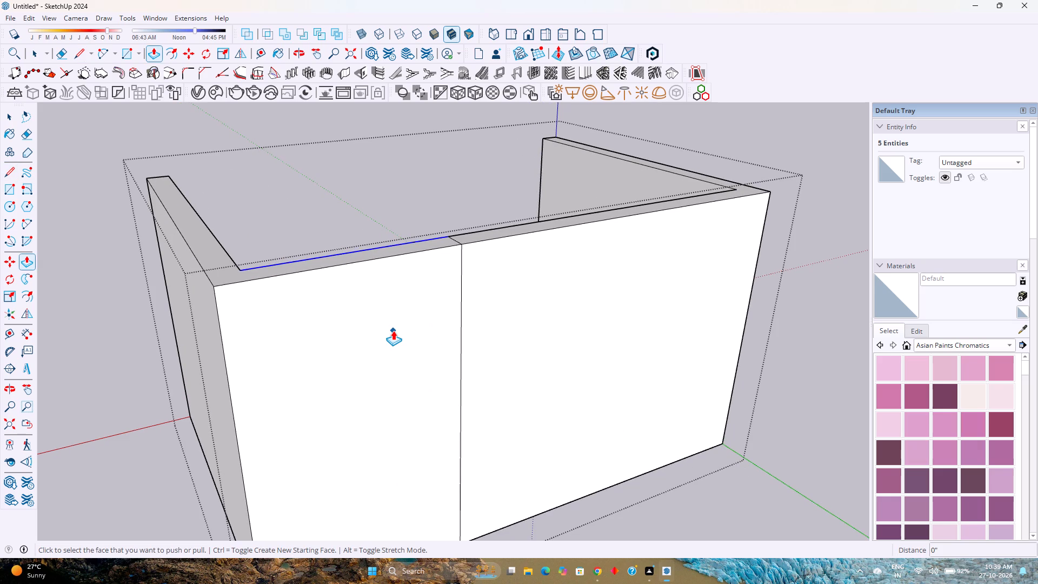
left_click(396, 323)
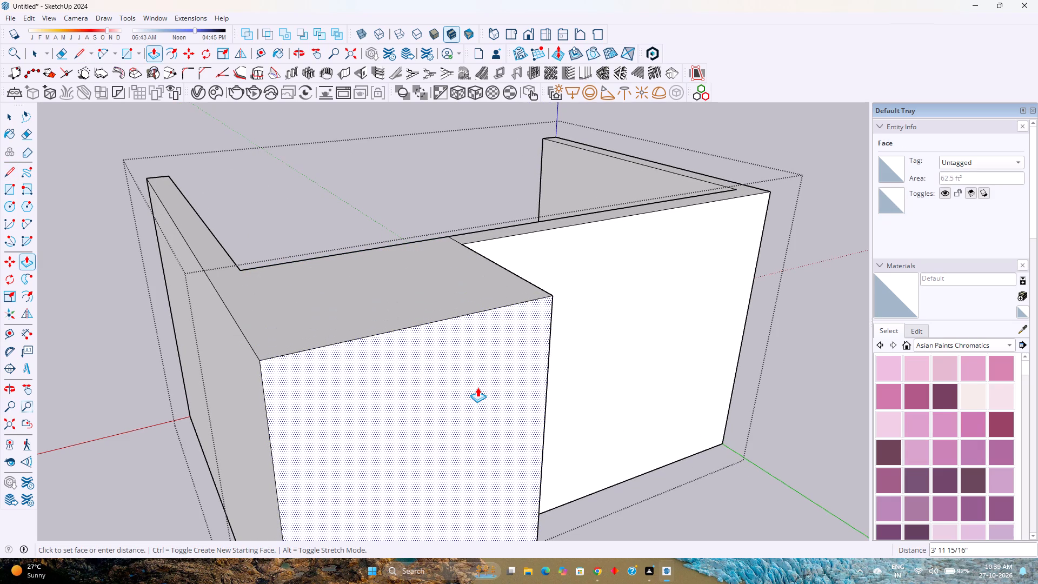
type("2'")
key("Return")
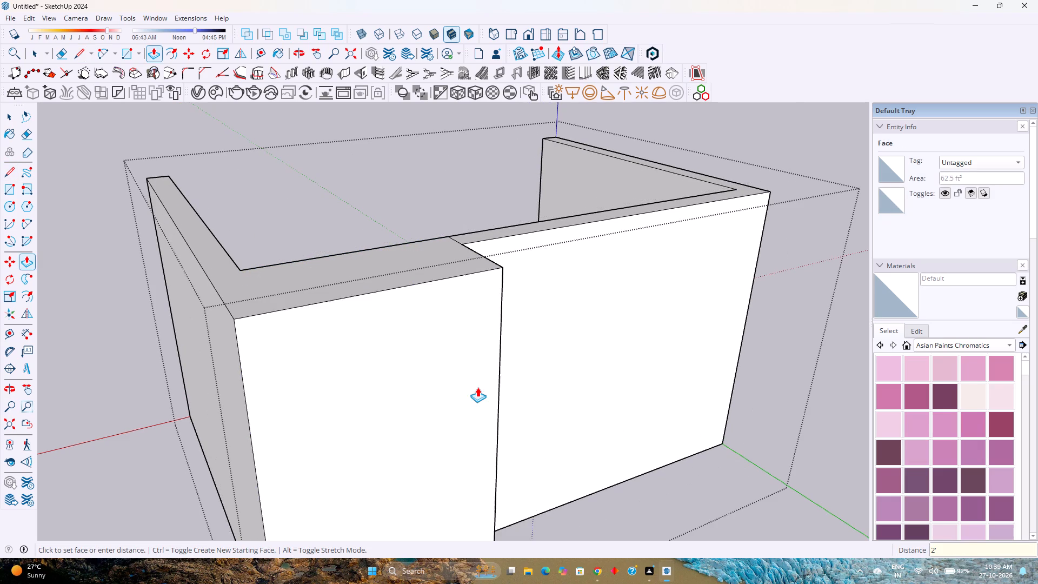
Draw a vertical line about 9' long on the inner back wall, from the second fluted panel's far top corner to the floor.
middle_click_drag(383, 378, 817, 377)
middle_click(822, 375)
middle_click_drag(576, 346, 914, 415)
middle_click(915, 415)
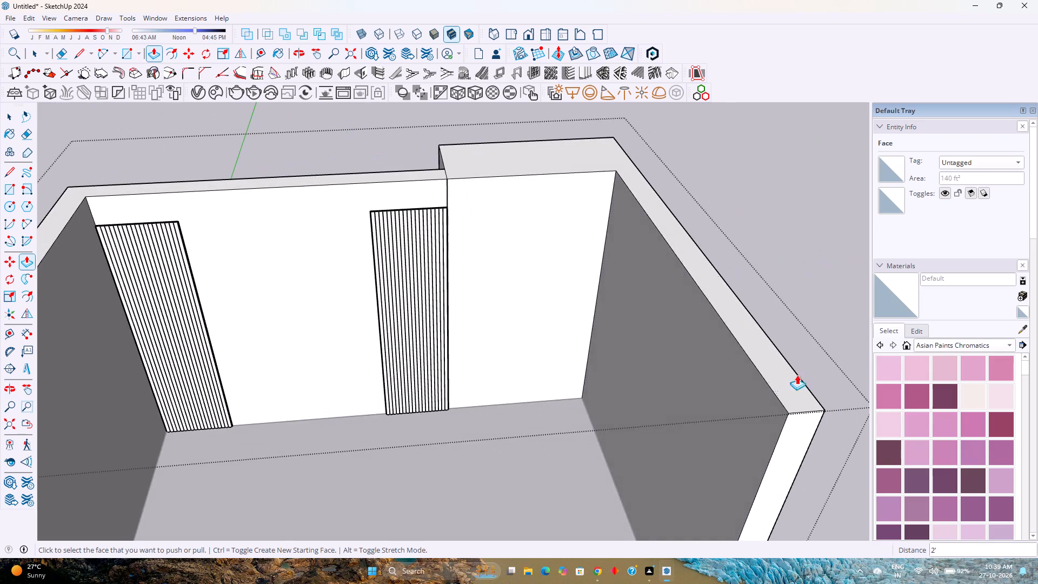
scroll(511, 324, "up", 1)
middle_click_drag(511, 324, 453, 286)
middle_click(453, 286)
key("l")
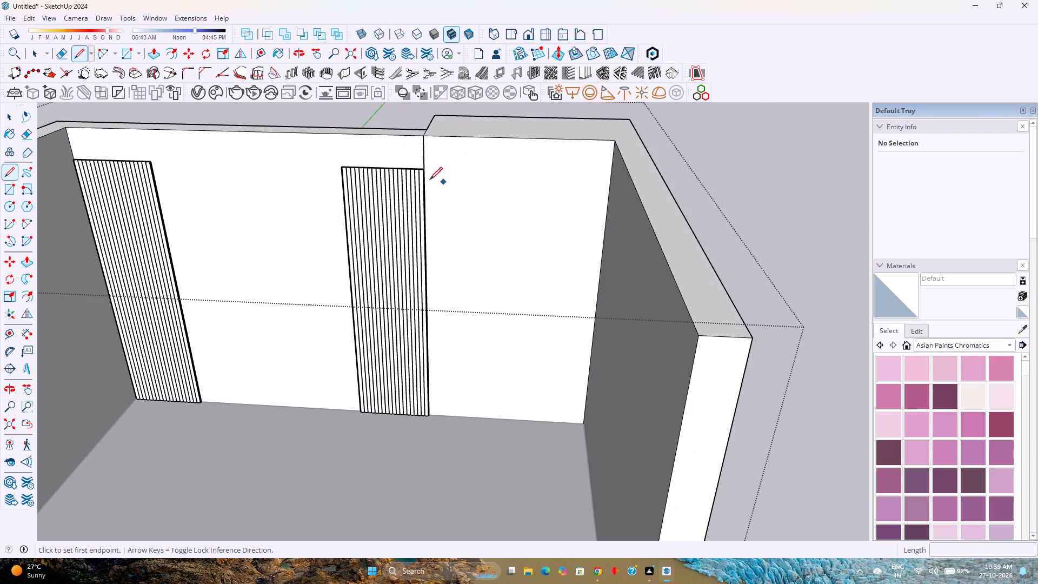
scroll(421, 170, "up", 16)
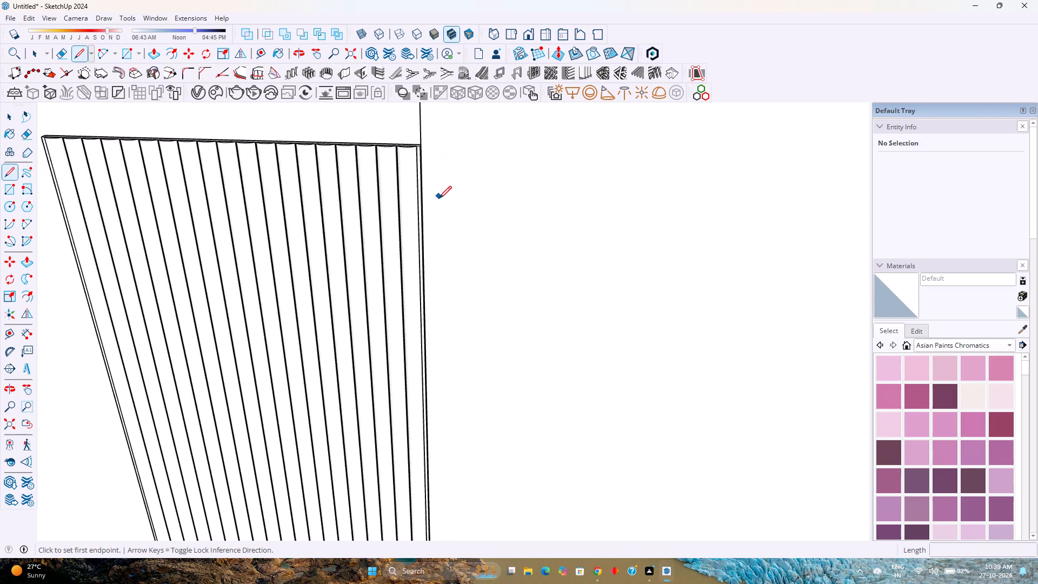
middle_click_drag(439, 198, 317, 198)
left_click(449, 134)
scroll(461, 235, "down", 2)
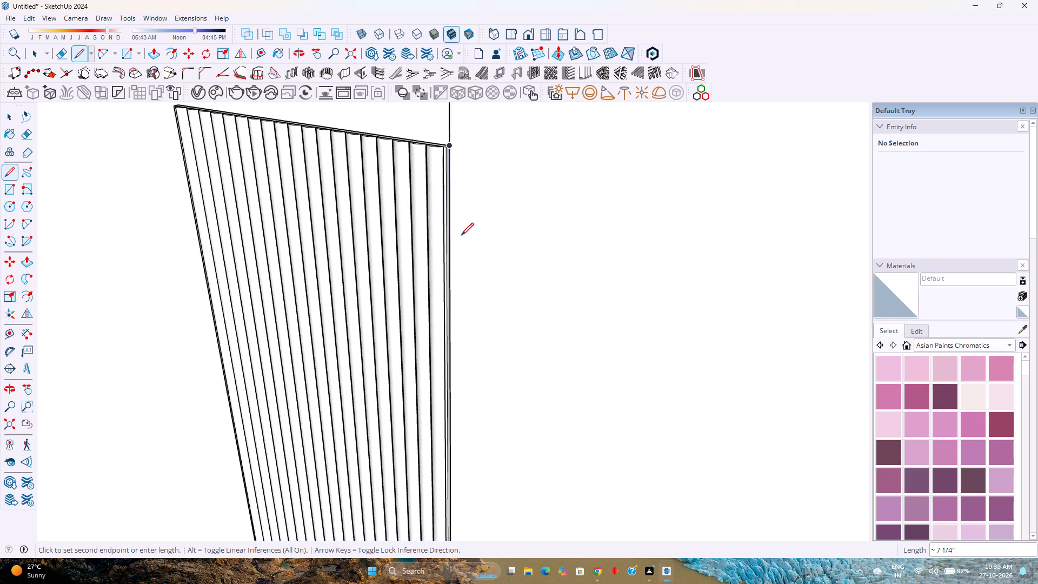
scroll(461, 235, "down", 15)
middle_click_drag(451, 318, 529, 279)
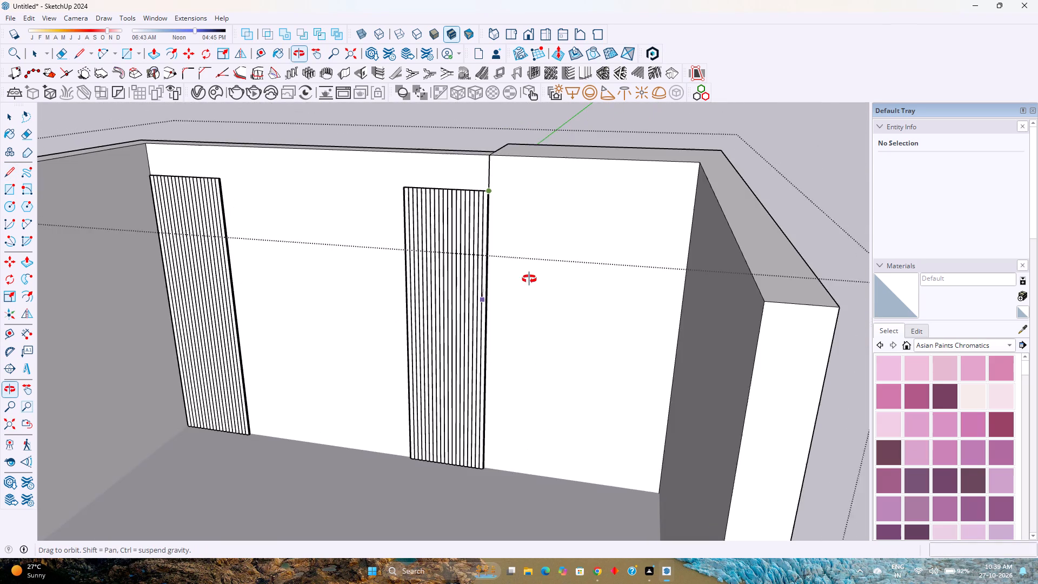
middle_click_drag(529, 279, 530, 278)
middle_click(530, 278)
key("Up")
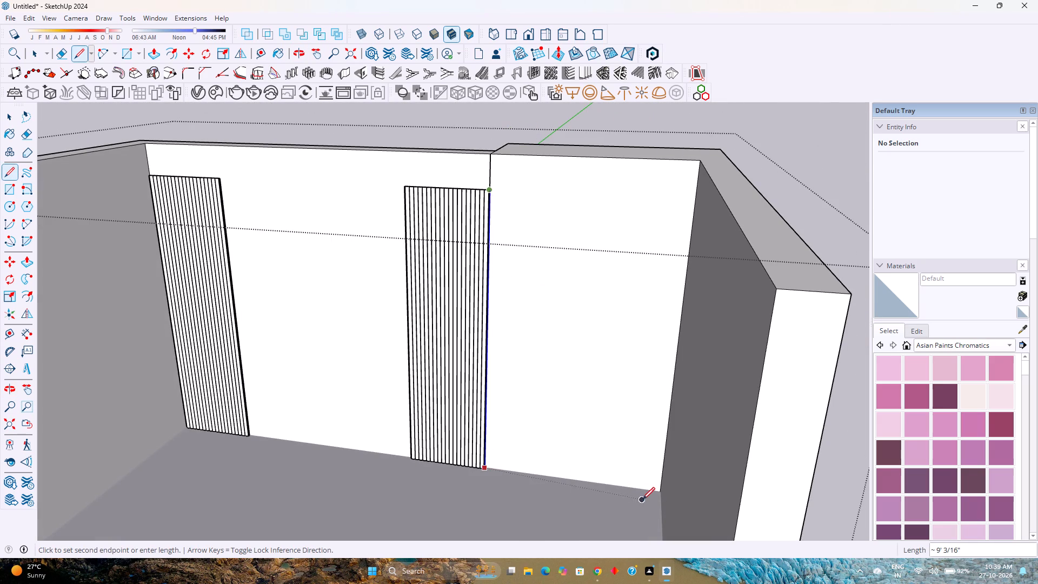
left_click(657, 495)
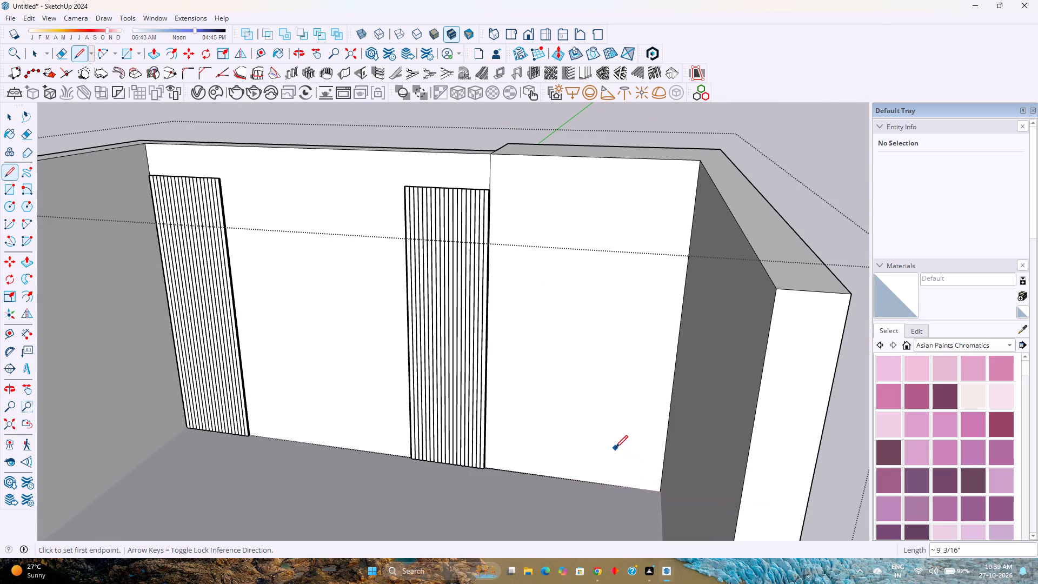
Push/Pull the inner back wall face beside the second fluted panel back by 2' to form a recess.
key("p")
left_click(604, 414)
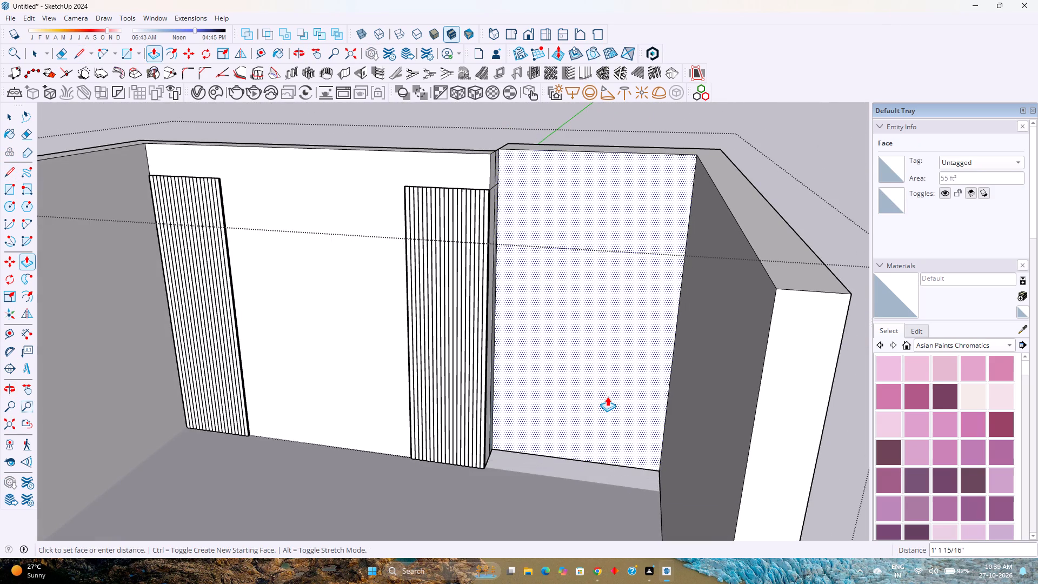
middle_click_drag(607, 396, 652, 476)
middle_click(652, 476)
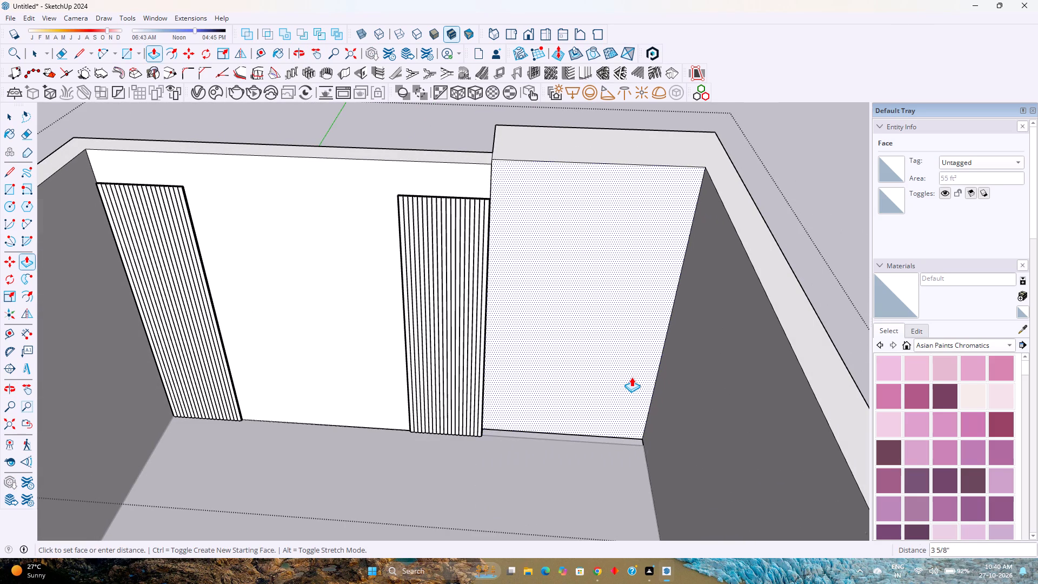
type("2'")
key("Return")
Push/Pull all the outer side faces of the recess outward by 9" to give its side wall thickness.
middle_click_drag(520, 354, 565, 363)
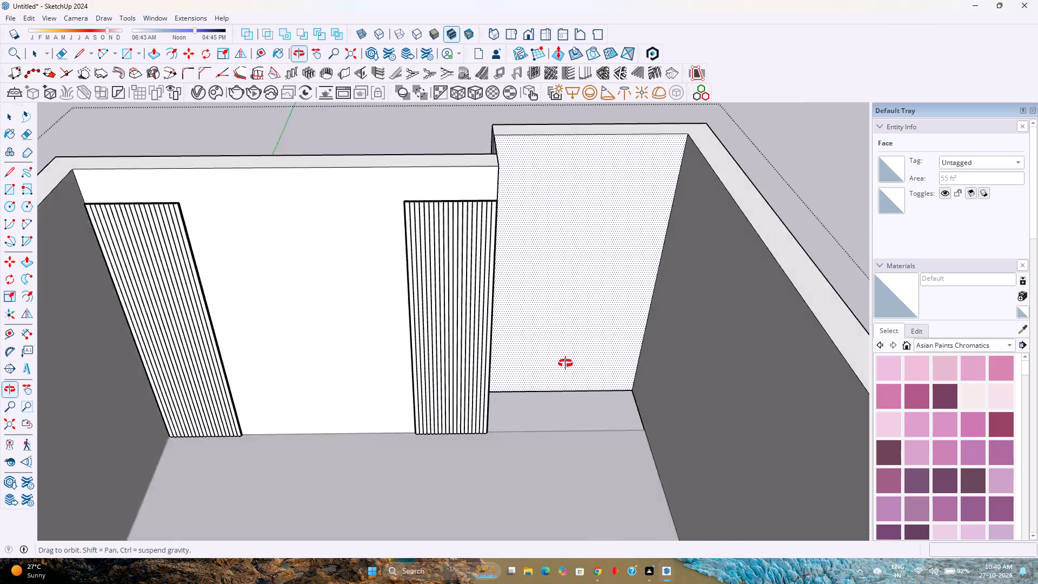
middle_click_drag(565, 363, 906, 372)
middle_click(907, 372)
middle_click_drag(407, 329, 560, 314)
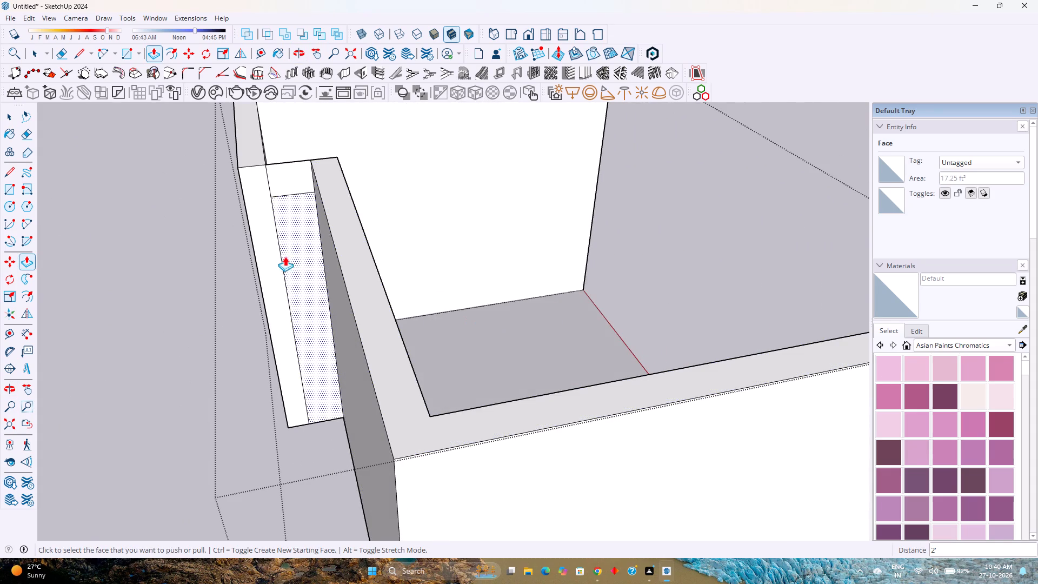
scroll(282, 249, "up", 3)
left_click(296, 206)
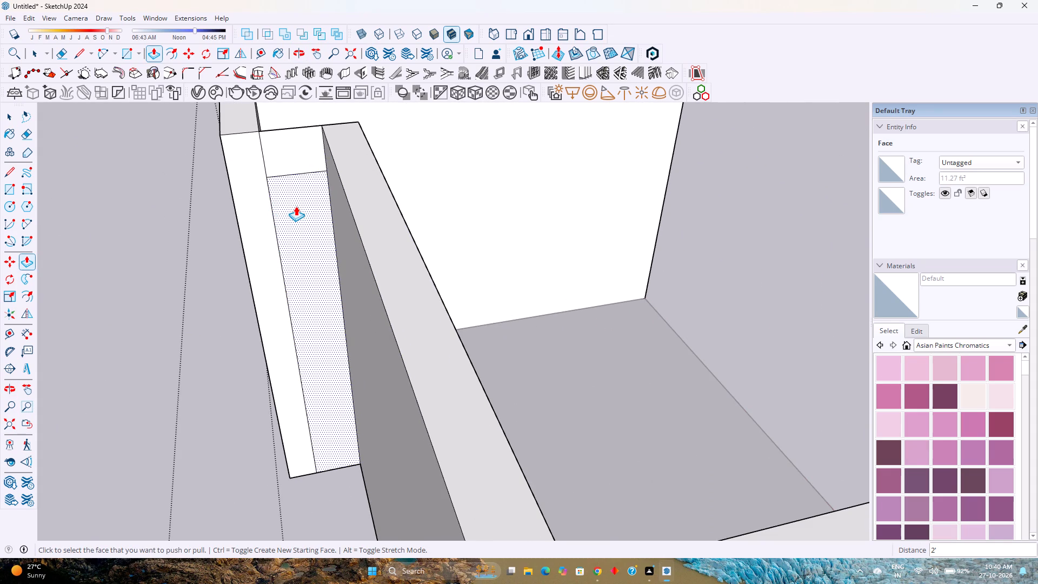
key("9")
key("Return")
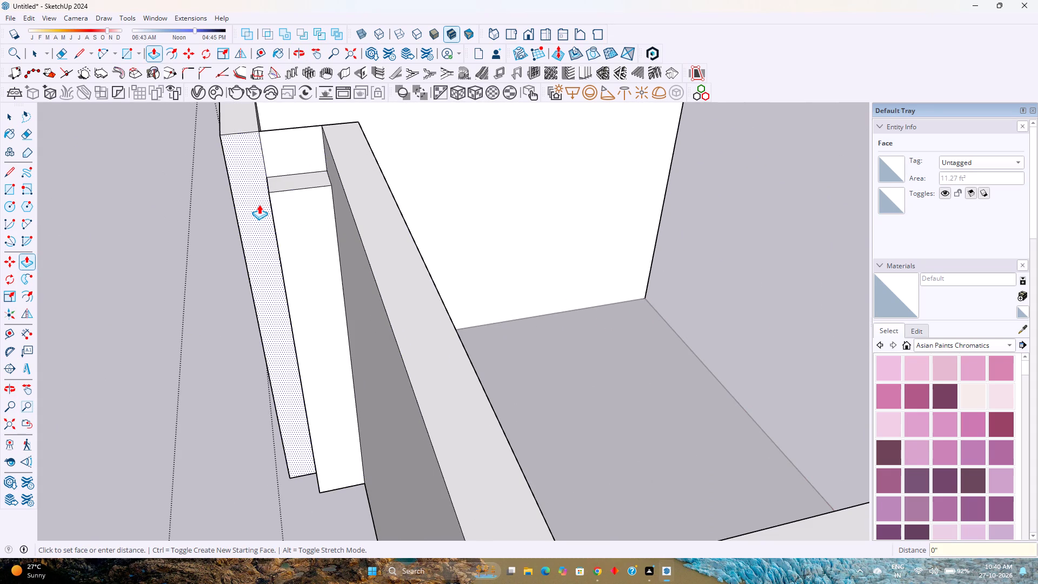
double_click(259, 204)
double_click(286, 156)
Erase the leftover seam lines on the recess's outer side face and along its wall top.
middle_click_drag(276, 193, 313, 194)
middle_click_drag(319, 194, 355, 197)
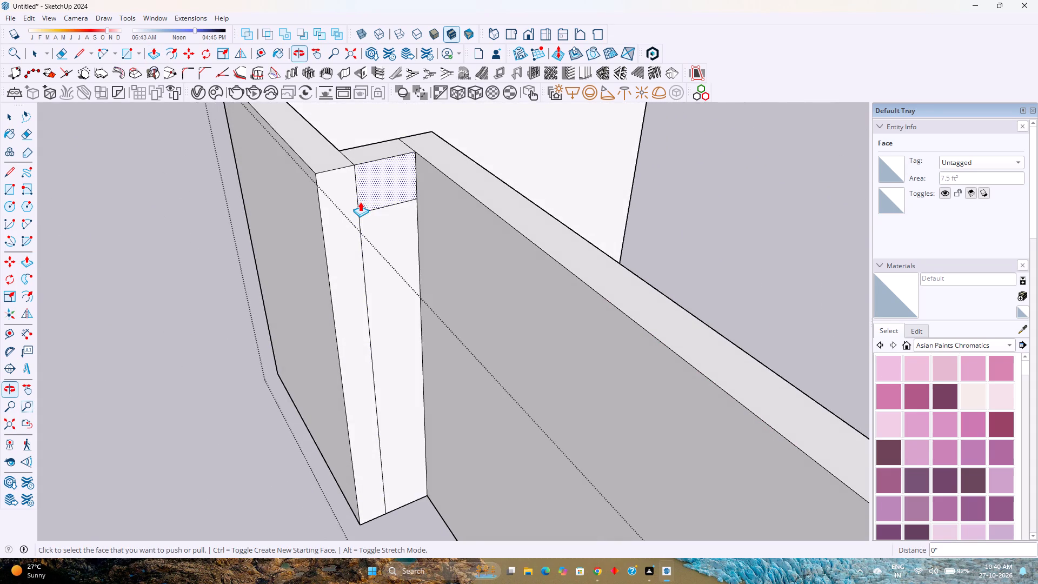
scroll(360, 202, "up", 5)
key("e")
left_click_drag(371, 211, 374, 218)
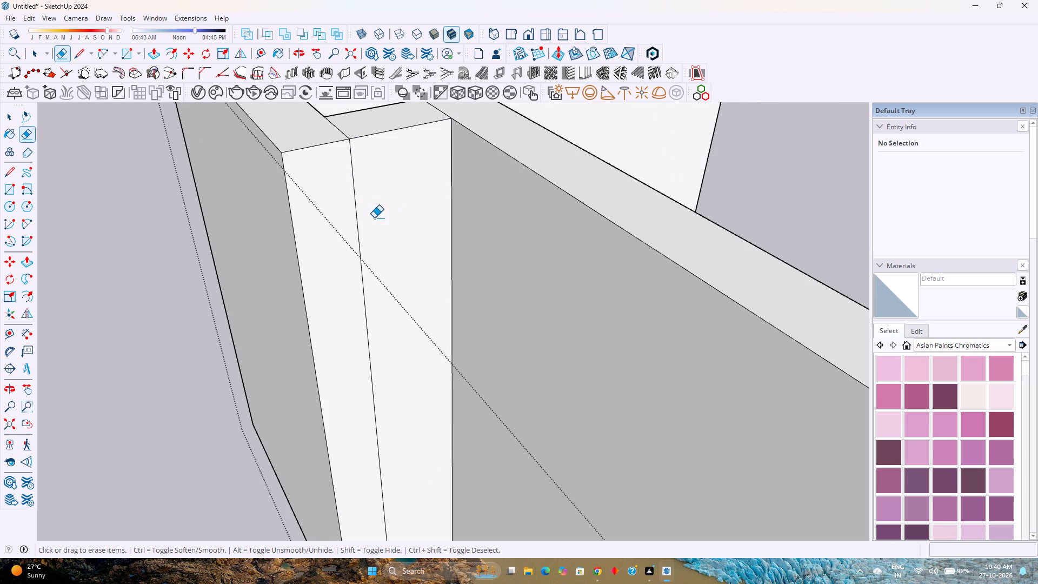
left_click_drag(367, 204, 351, 203)
left_click(335, 126)
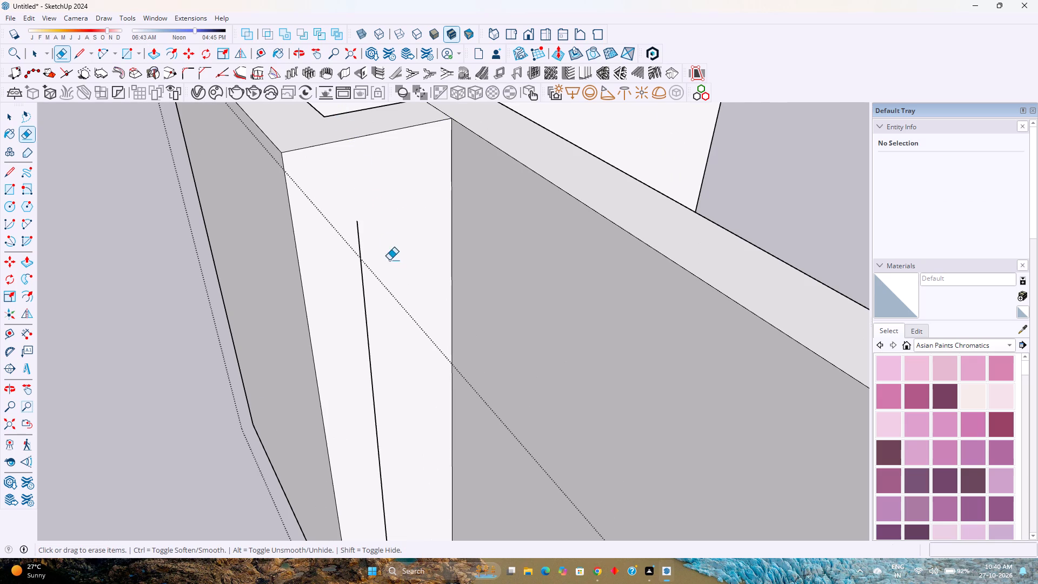
left_click_drag(365, 260, 357, 257)
scroll(400, 241, "down", 2)
middle_click_drag(421, 271, 435, 314, "shift")
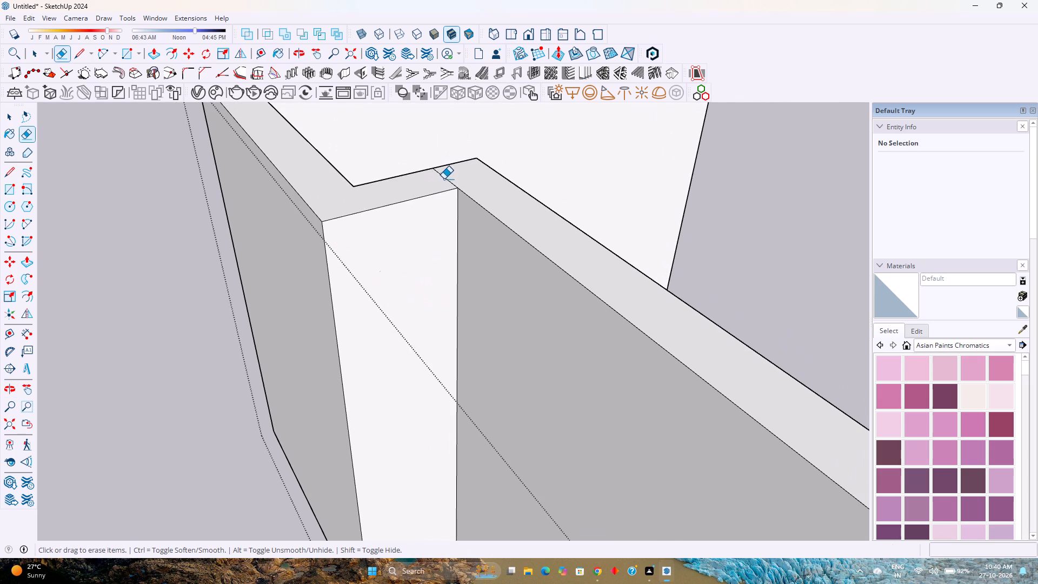
left_click(445, 178)
Draw a 10' vertical line down the recess's inner back corner at the room's side wall.
scroll(362, 218, "down", 8)
middle_click_drag(247, 263, 314, 293)
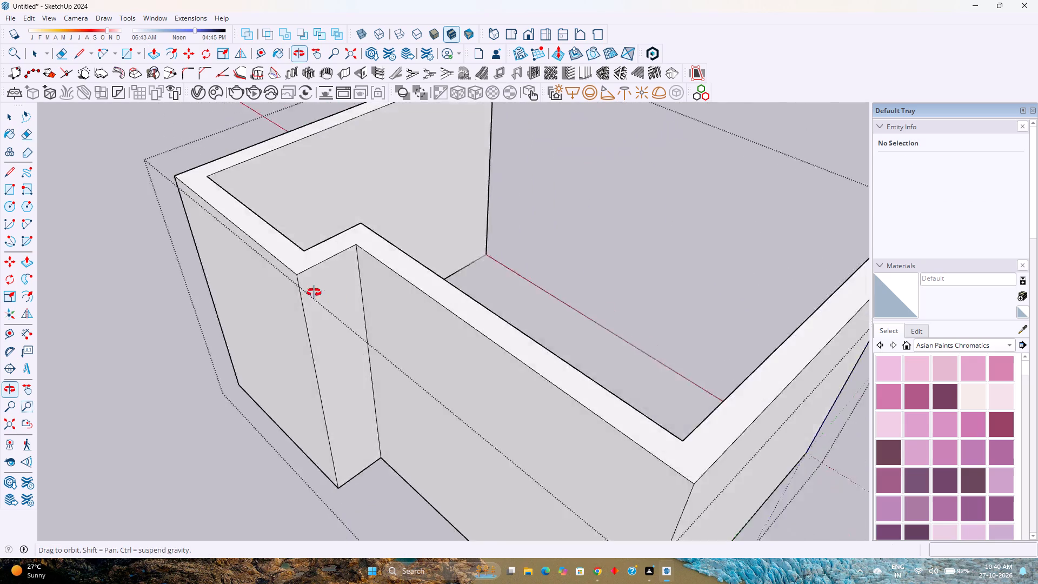
middle_click_drag(314, 293, 642, 275)
middle_click(642, 275)
scroll(489, 281, "down", 6)
middle_click_drag(536, 300, 34, 313)
middle_click(32, 311)
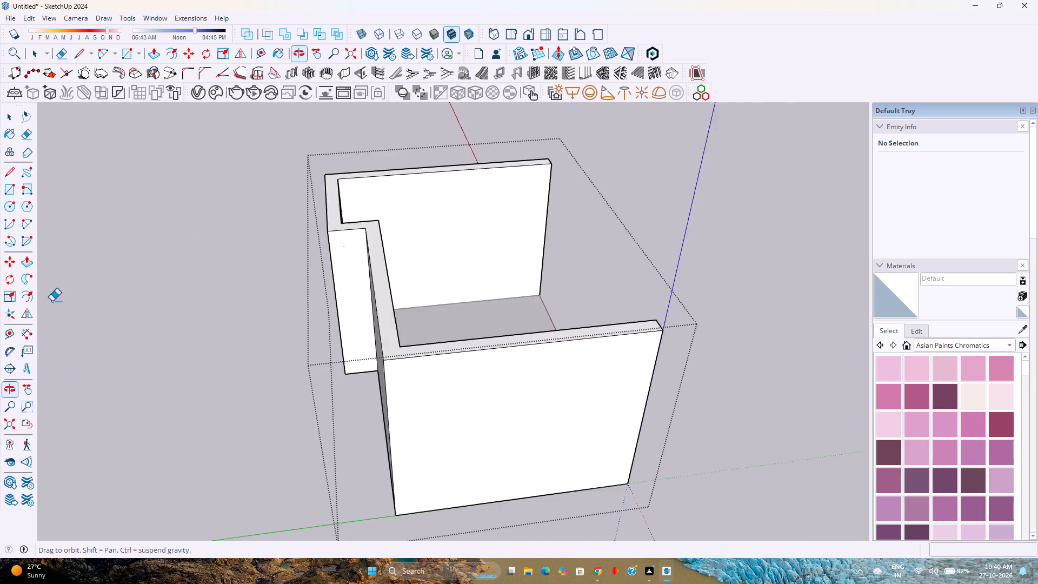
scroll(404, 294, "down", 3)
middle_click_drag(445, 309, 46, 266)
middle_click(41, 264)
scroll(508, 300, "up", 5)
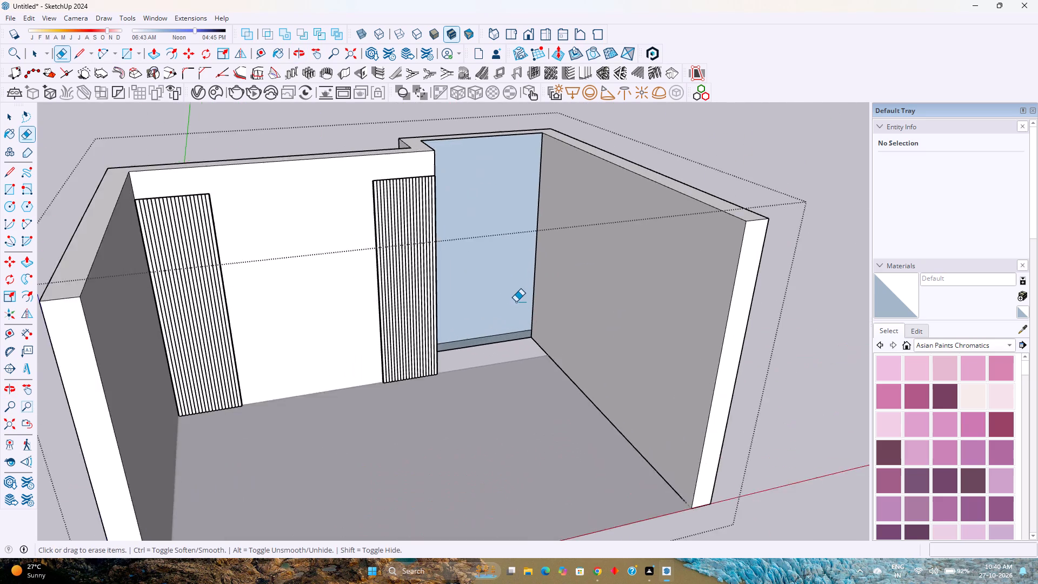
scroll(516, 302, "up", 2)
middle_click_drag(516, 302, 537, 337)
middle_click_drag(523, 295, 540, 399, "shift")
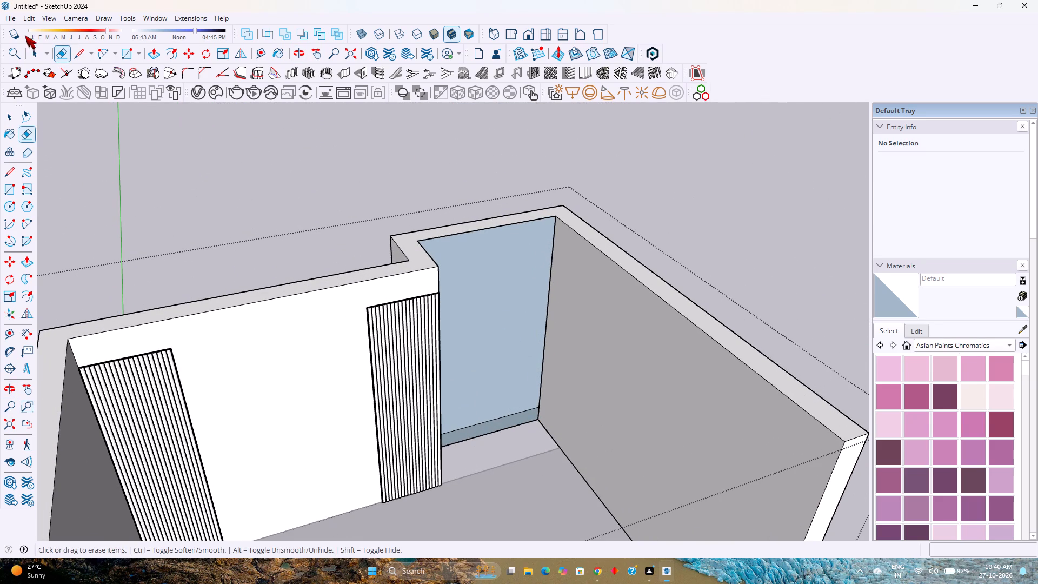
left_click(76, 47)
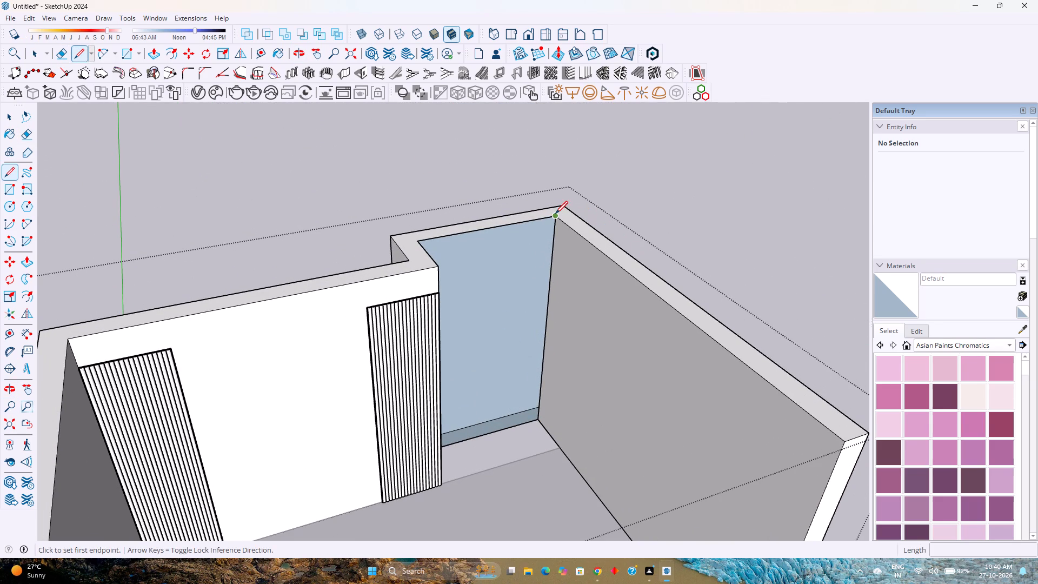
left_click(555, 214)
left_click(534, 423)
Draw a vertical line about 9' long down the recess's other inner back corner to close its back face.
middle_click_drag(541, 421, 318, 409)
middle_click(318, 409)
middle_click(318, 409)
middle_click(318, 409)
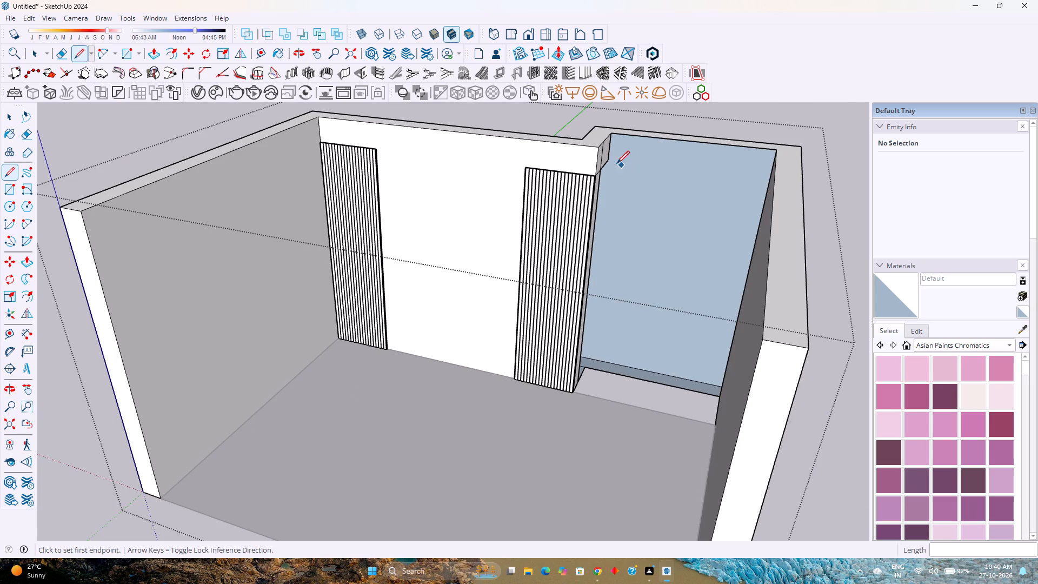
left_click(609, 163)
left_click(590, 368)
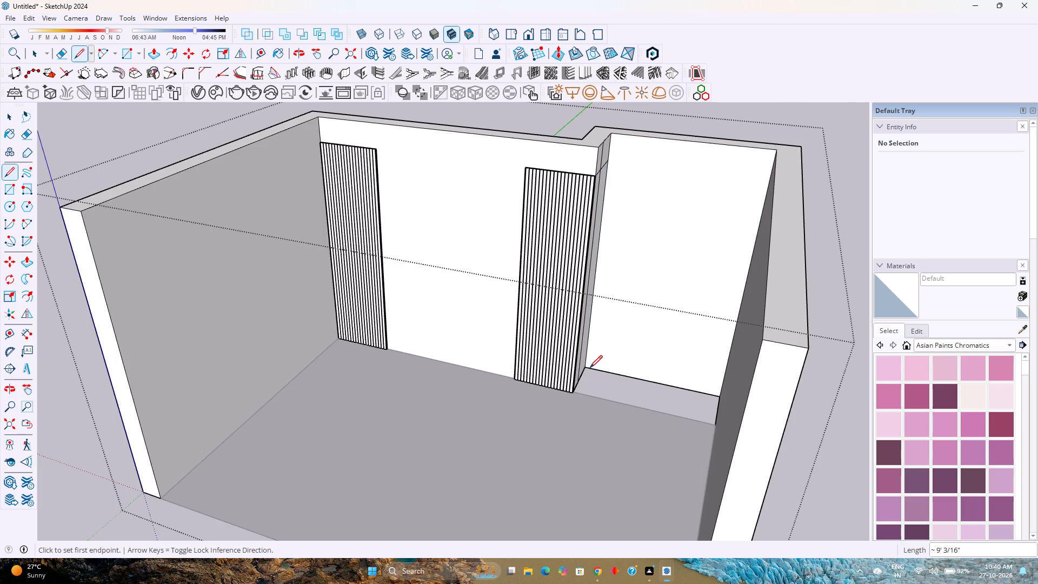
Erase the leftover dividing lines on the recess's inner side face next to the second fluted panel.
scroll(624, 287, "up", 3)
middle_click_drag(624, 287, 533, 349)
scroll(536, 217, "up", 6)
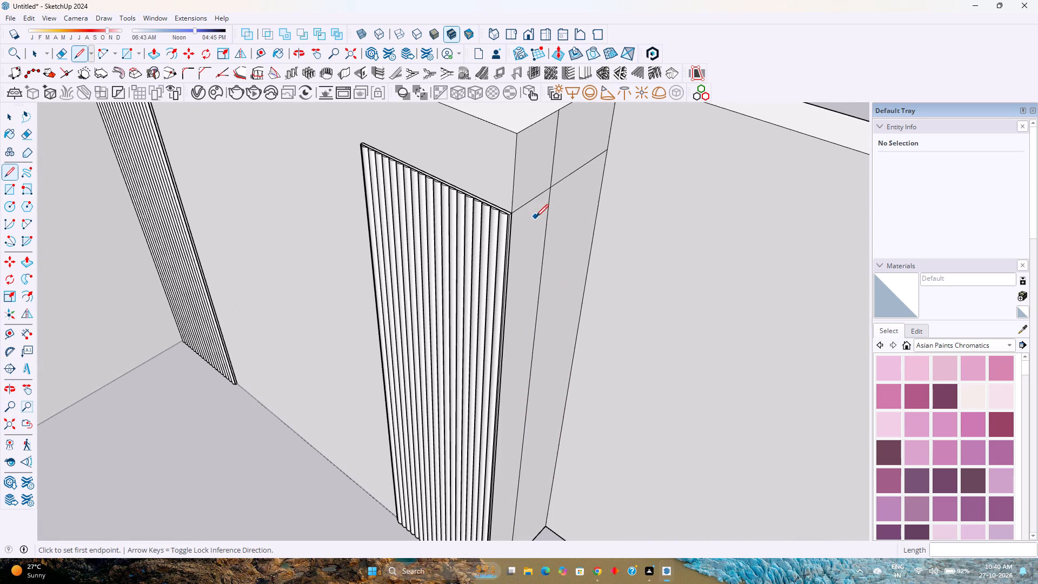
key("e")
left_click(554, 181)
left_click(553, 177)
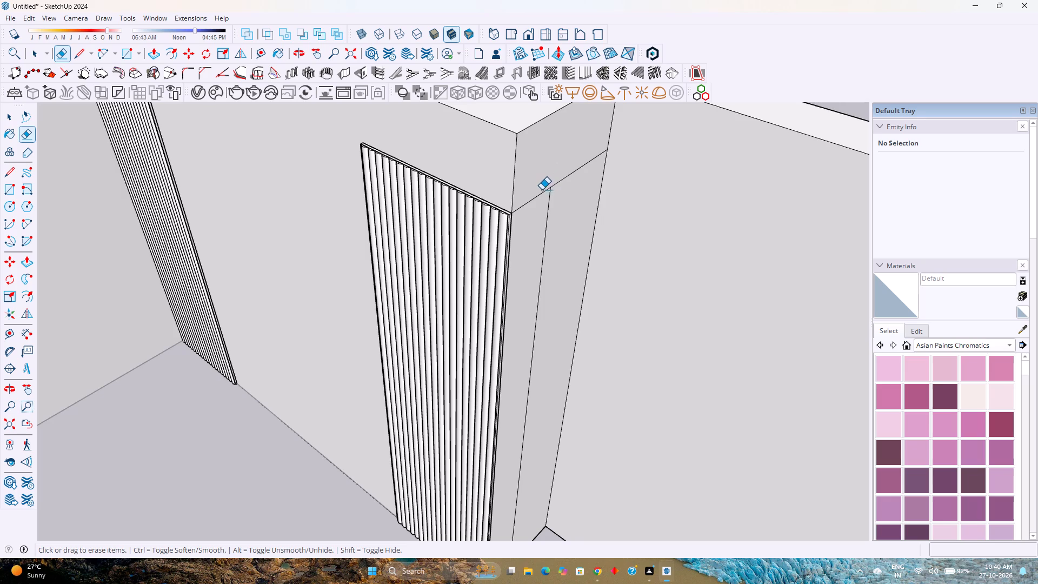
left_click(541, 194)
left_click(561, 180)
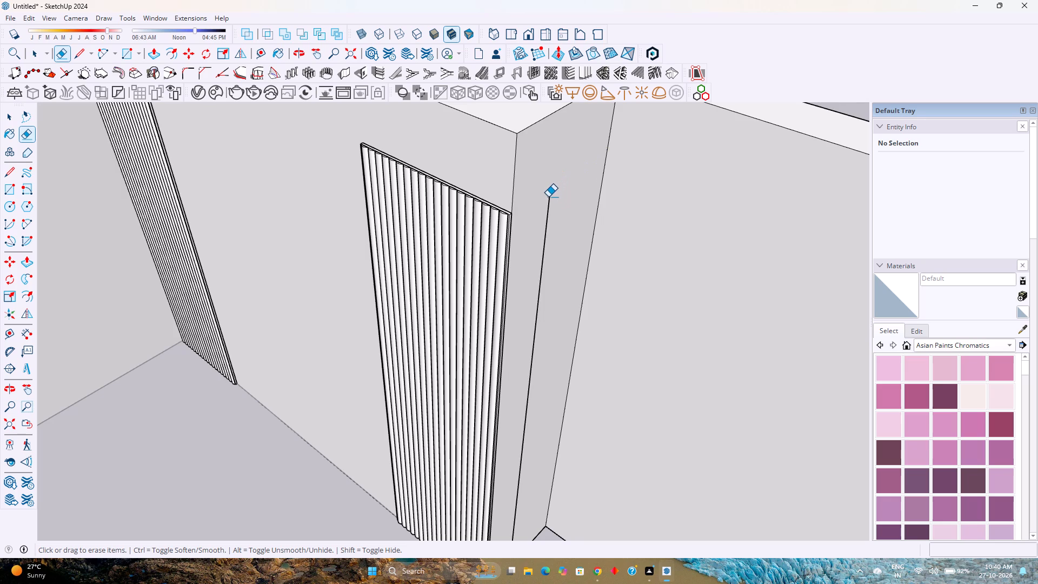
left_click(548, 197)
scroll(550, 217, "down", 11)
key("space")
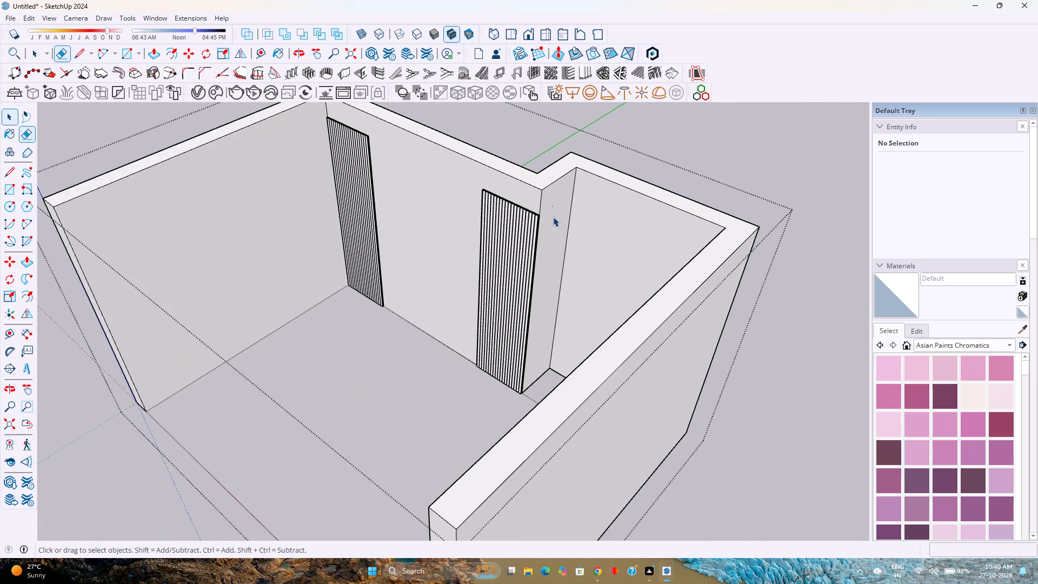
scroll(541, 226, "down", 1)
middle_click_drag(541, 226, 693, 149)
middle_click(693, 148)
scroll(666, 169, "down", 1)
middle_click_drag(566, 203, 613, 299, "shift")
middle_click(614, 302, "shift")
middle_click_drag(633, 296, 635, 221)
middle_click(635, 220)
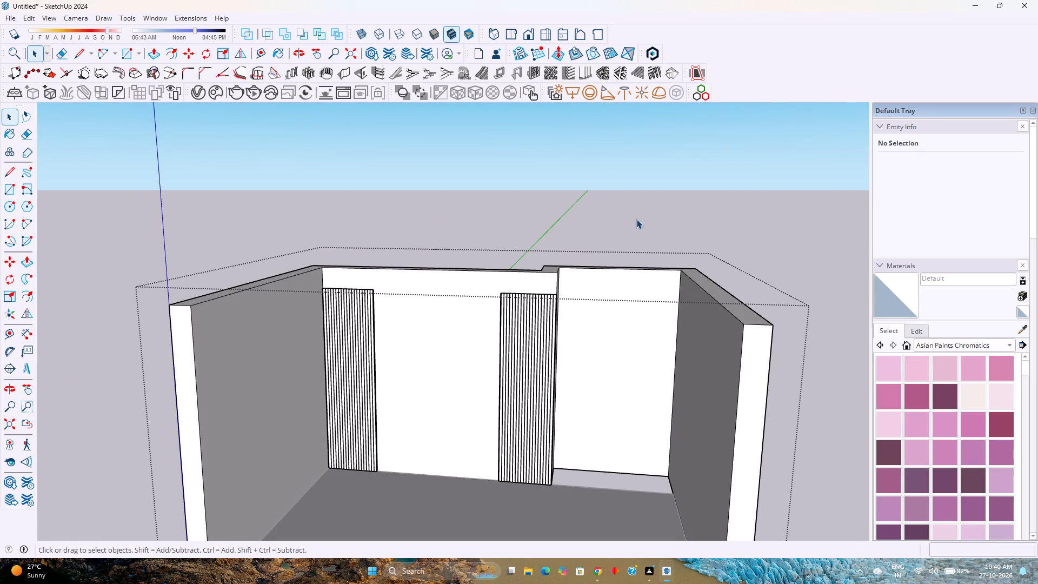
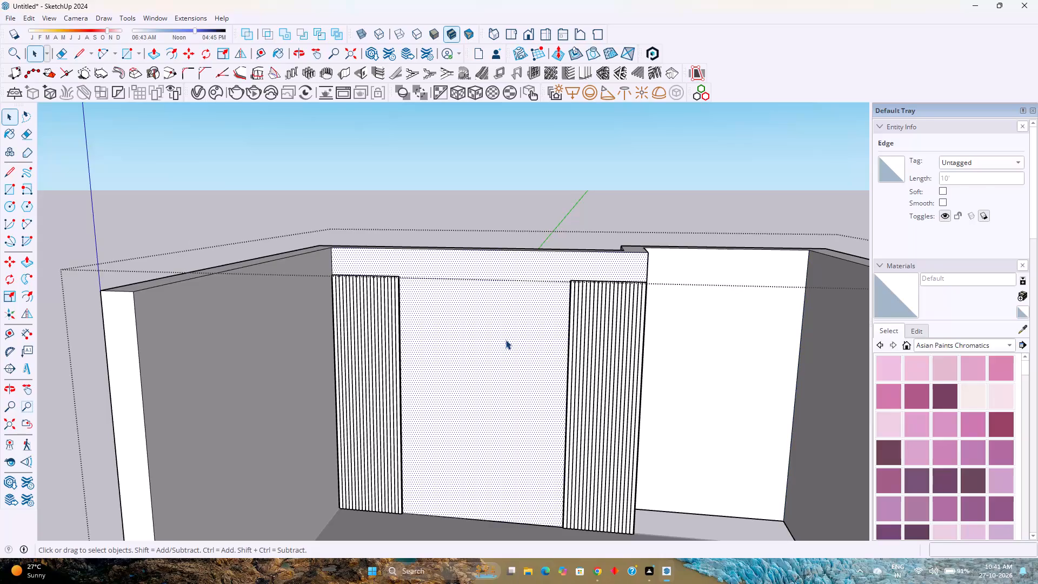
Draw a rectangle about 6' by 9' on the back wall, filling the space between the two fluted panels.
left_click(128, 58)
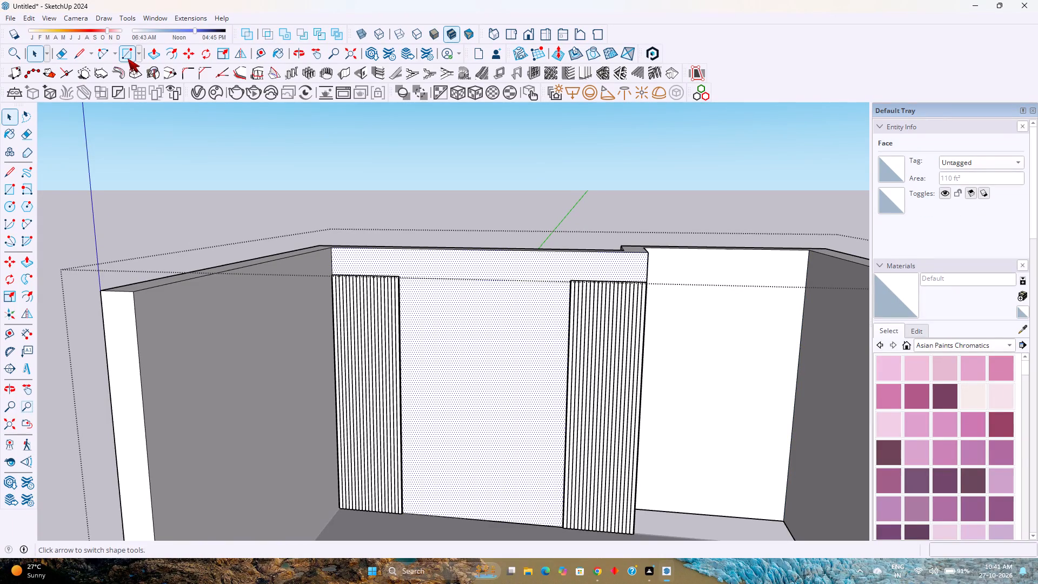
scroll(434, 292, "up", 2)
scroll(380, 274, "up", 7)
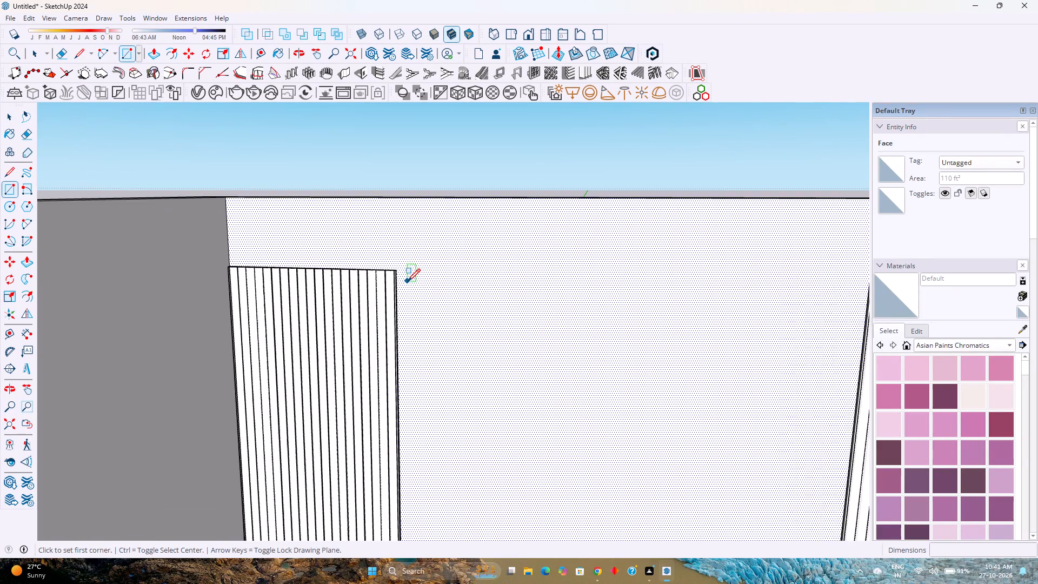
scroll(408, 281, "up", 20)
scroll(408, 281, "up", 1)
middle_click_drag(377, 255, 378, 270)
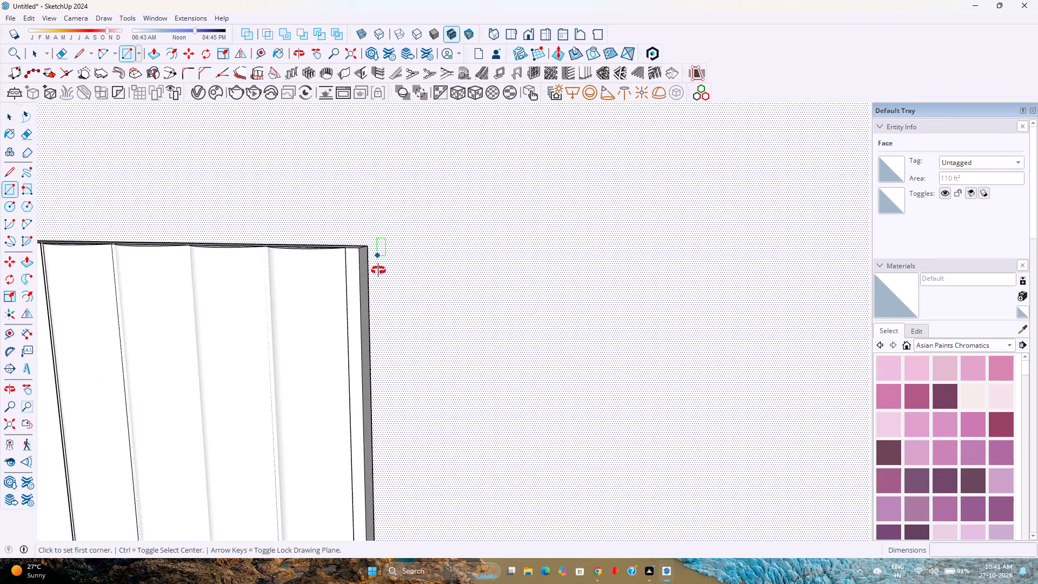
middle_click_drag(378, 270, 382, 335)
middle_click(382, 335)
left_click(364, 247)
scroll(434, 297, "down", 5)
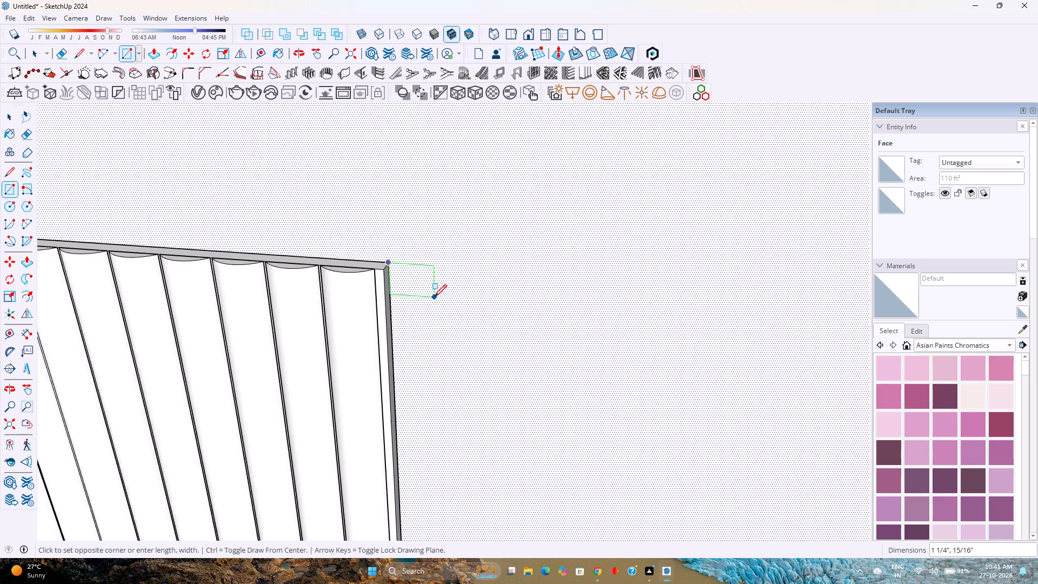
scroll(434, 297, "down", 18)
scroll(508, 361, "down", 5)
middle_click_drag(596, 409, 478, 240, "shift")
middle_click(478, 239, "shift")
middle_click_drag(515, 312, 674, 374)
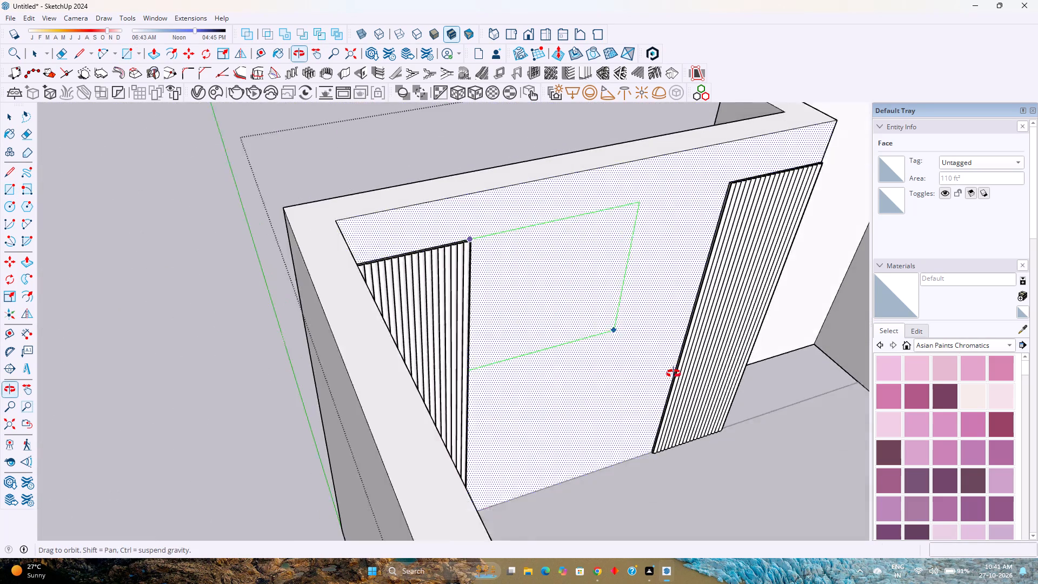
middle_click_drag(674, 374, 678, 373)
middle_click_drag(678, 373, 686, 378)
scroll(671, 463, "up", 20)
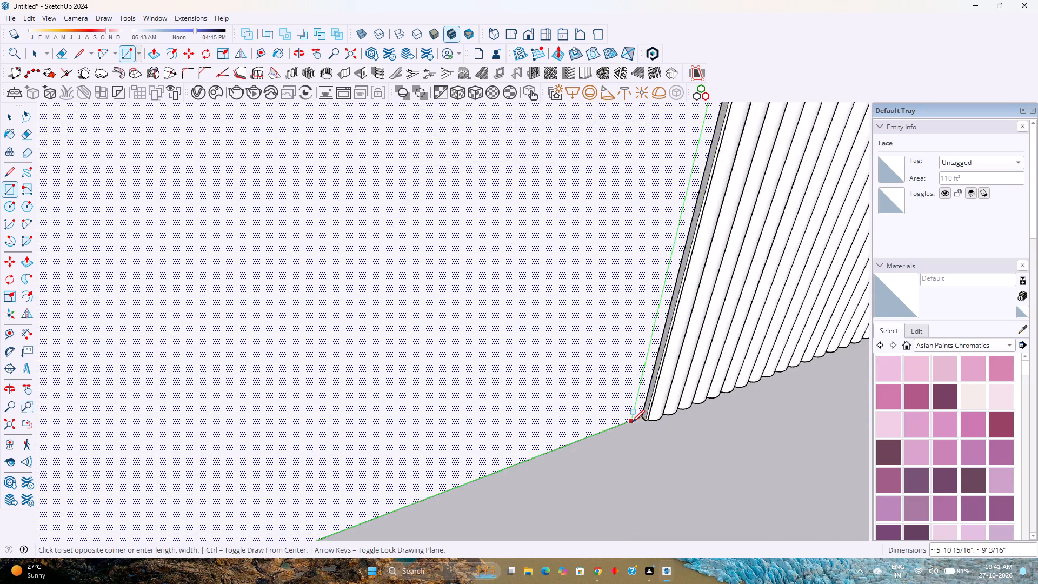
scroll(632, 422, "up", 7)
left_click(655, 412)
Copy the rectangle face with its edges 11' straight up along the blue axis, above the back wall.
scroll(655, 412, "down", 6)
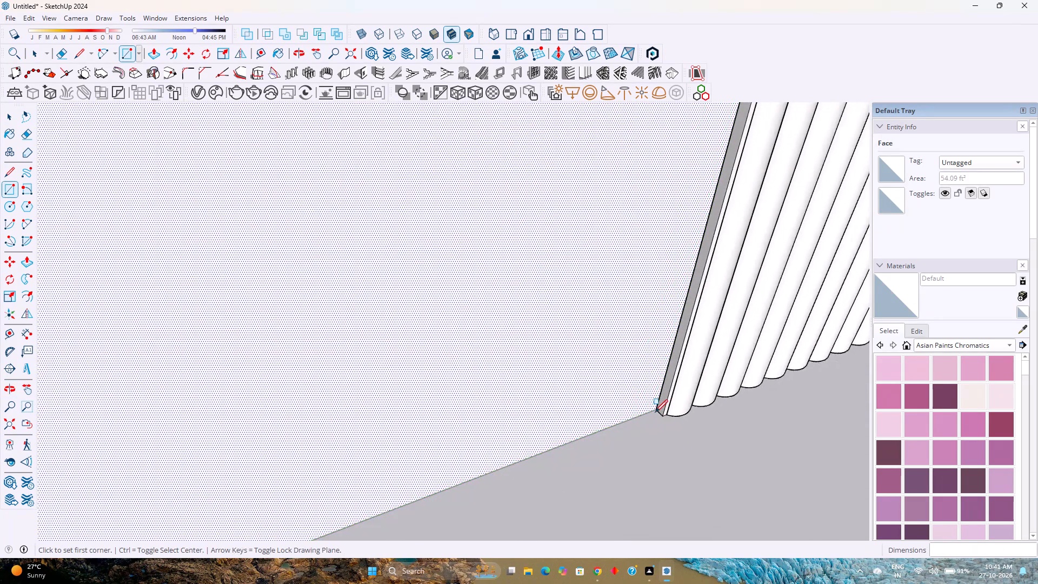
scroll(655, 412, "down", 20)
scroll(655, 412, "down", 8)
middle_click_drag(639, 407, 488, 337)
middle_click_drag(474, 324, 471, 322)
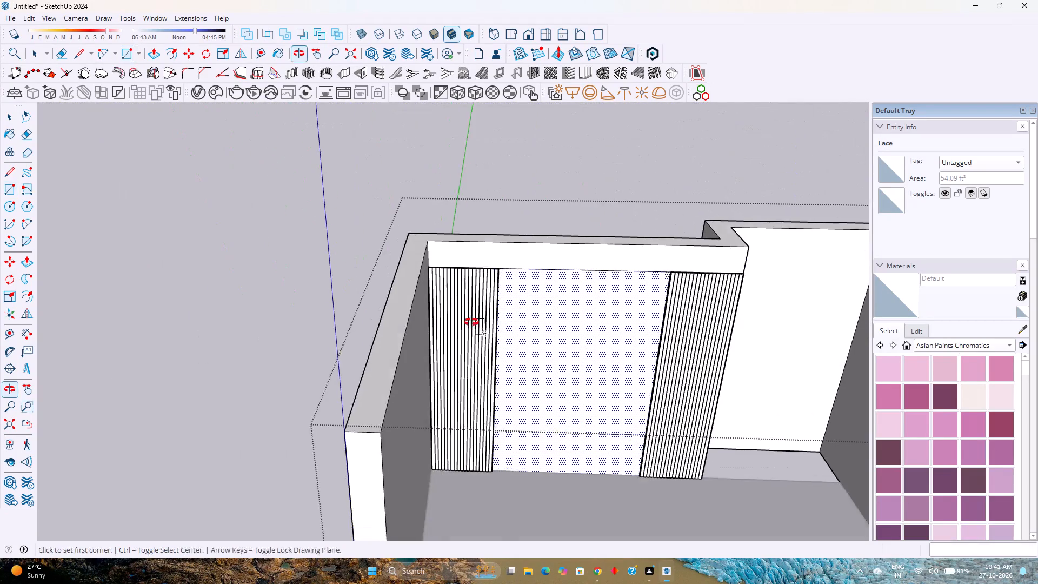
middle_click_drag(471, 322, 469, 317)
key("space")
double_click(613, 330)
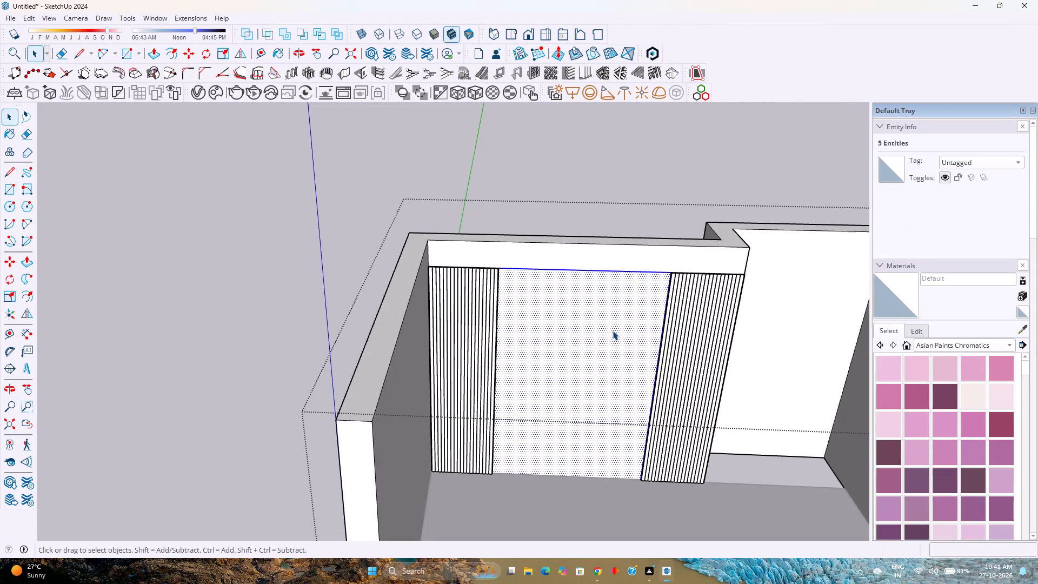
key("m")
left_click(671, 270)
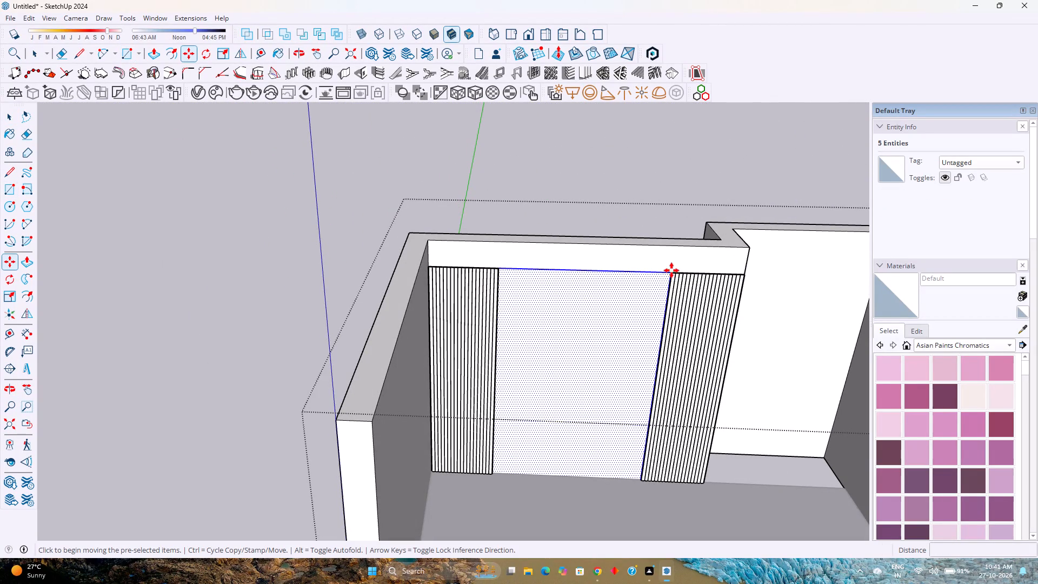
scroll(689, 105, "down", 2)
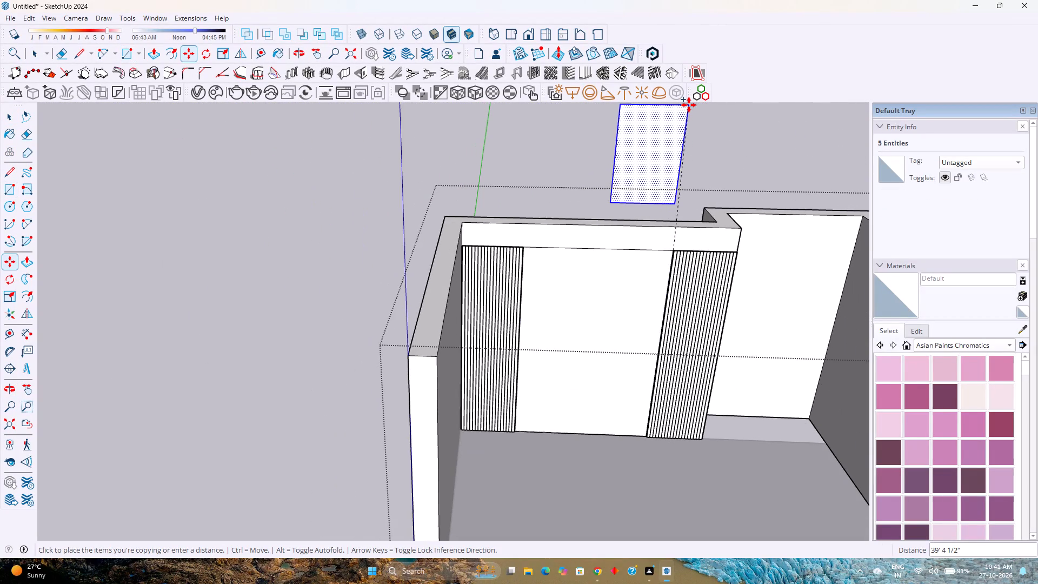
middle_click_drag(686, 110, 666, 257, "shift")
middle_click(666, 257, "shift")
key("Up")
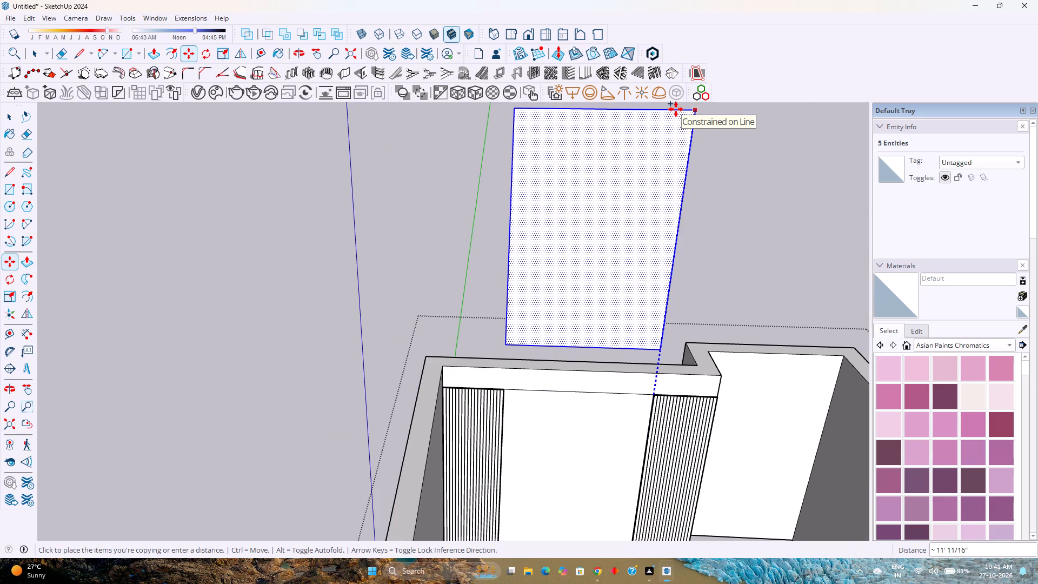
type("11'")
key("Return")
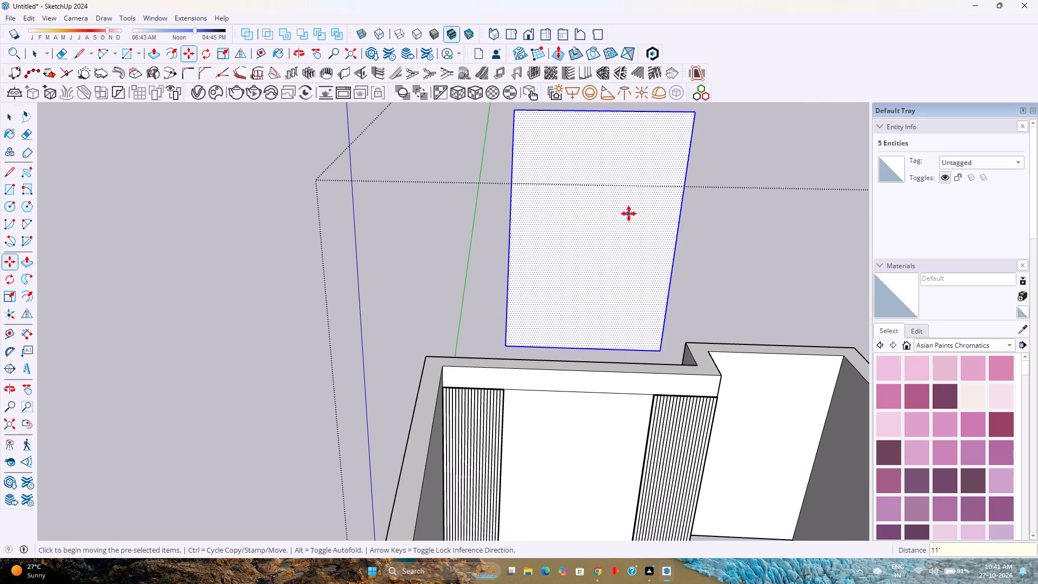
Make the copied rectangle above the back wall a group.
scroll(675, 205, "up", 2)
middle_click_drag(705, 251, 678, 342, "shift")
middle_click_drag(678, 343, 695, 234)
middle_click(695, 234)
scroll(628, 266, "down", 4)
right_click(610, 333)
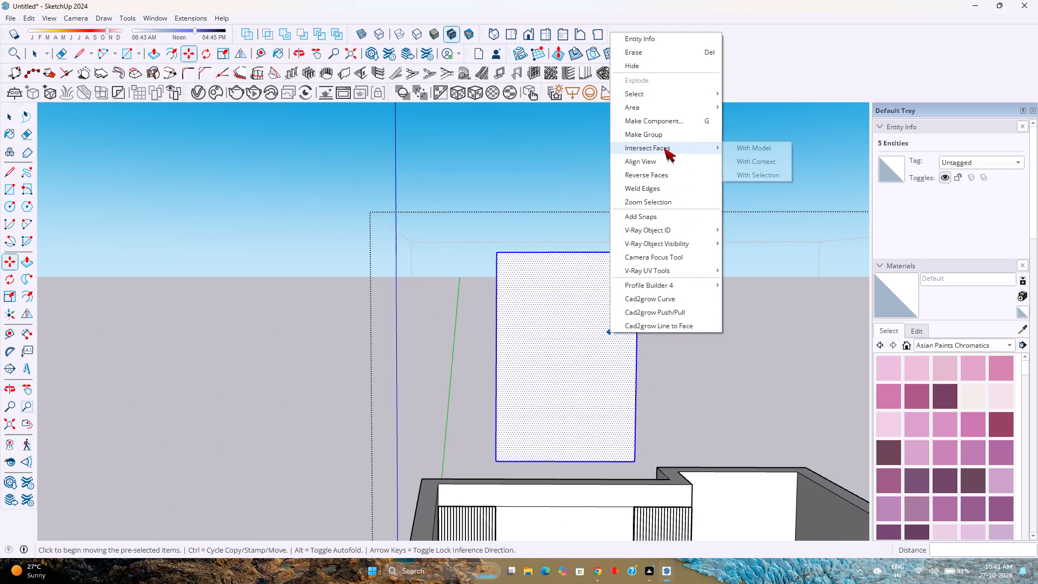
left_click(670, 137)
Hide both fluted panels on the back wall.
scroll(563, 318, "down", 4)
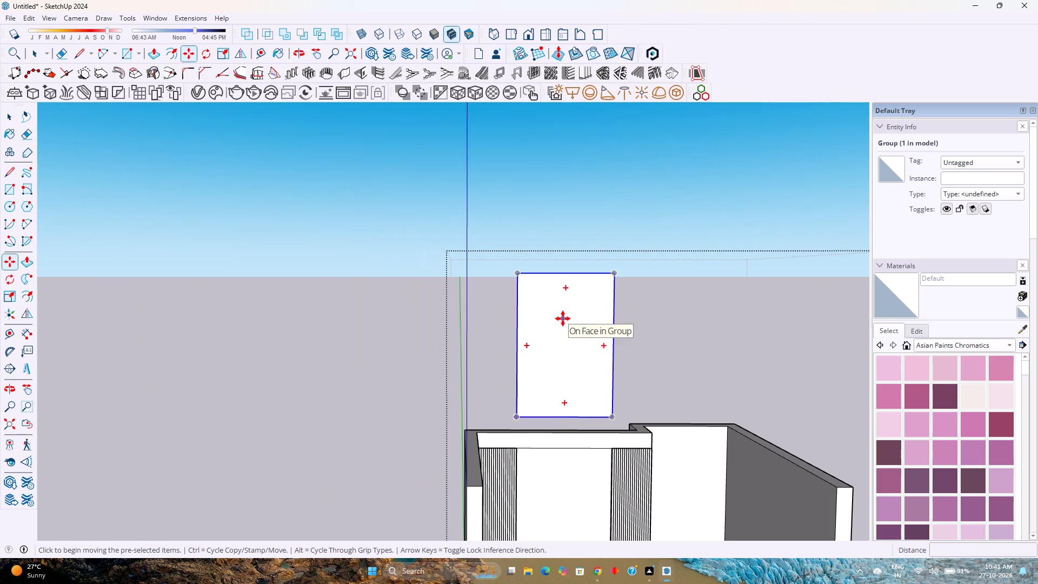
key("space")
left_click(643, 488)
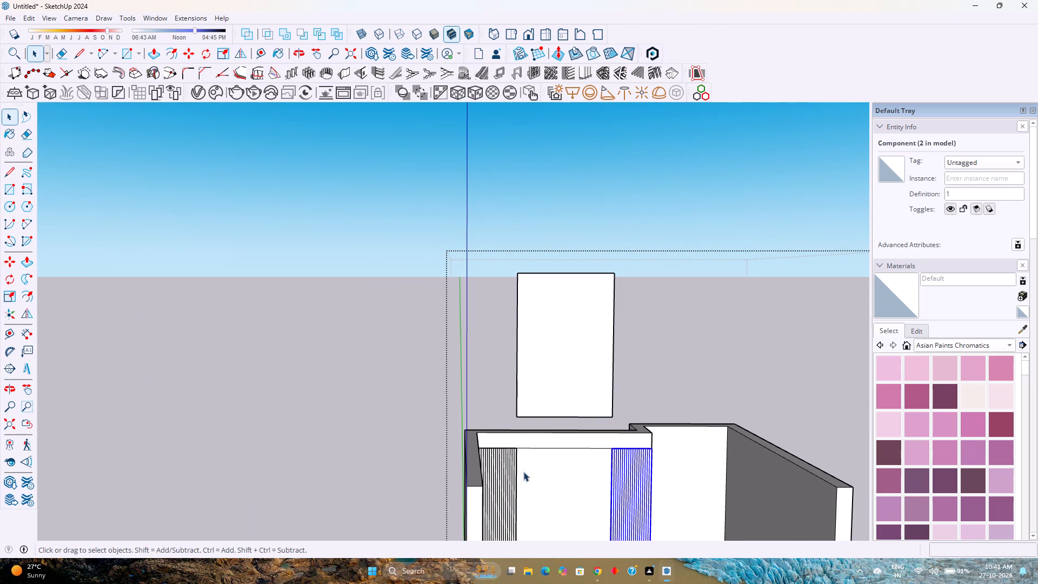
left_click(501, 467, "ctrl")
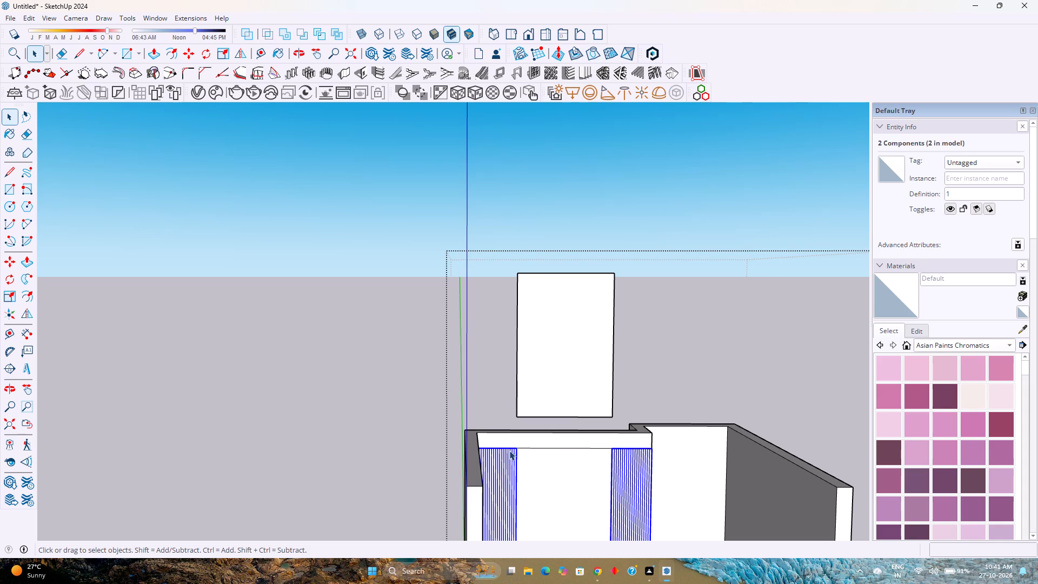
right_click(504, 466)
left_click(550, 238)
Erase the original rectangle's two side edges and top edge from the back wall.
scroll(581, 473, "down", 3)
middle_click_drag(581, 473, 590, 360, "shift")
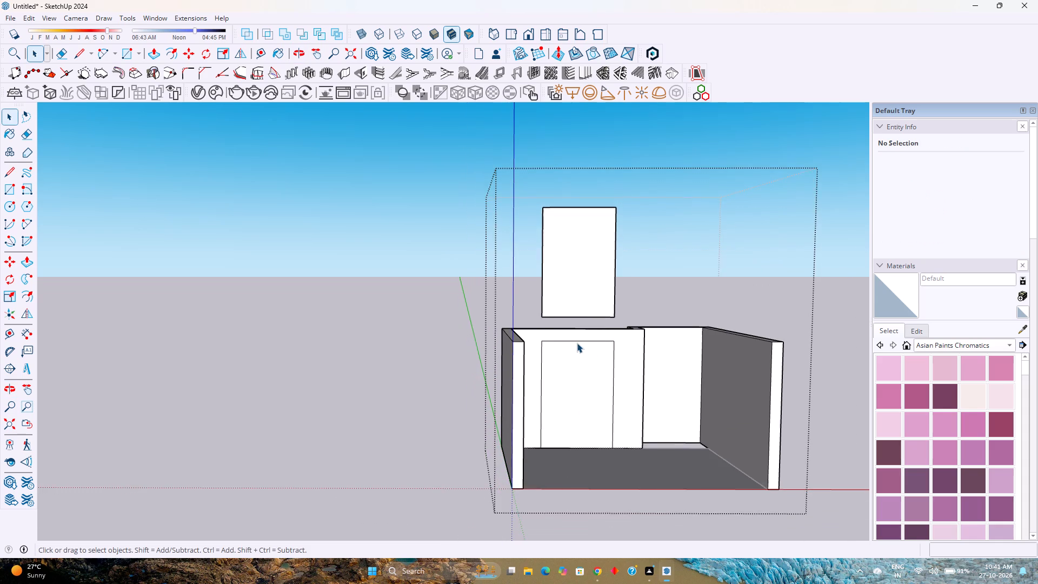
scroll(577, 343, "up", 3)
left_click(528, 391)
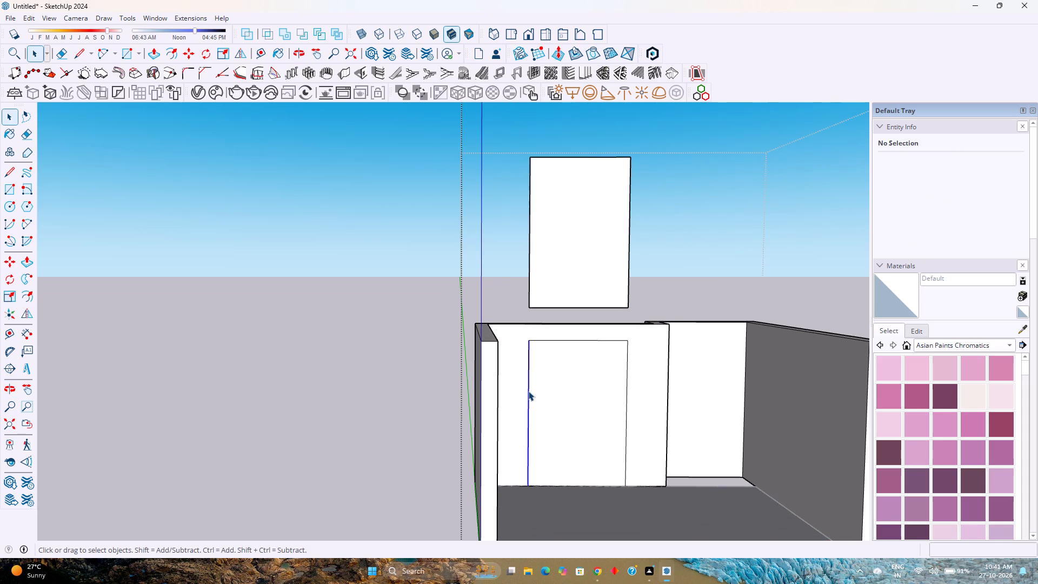
key("Delete")
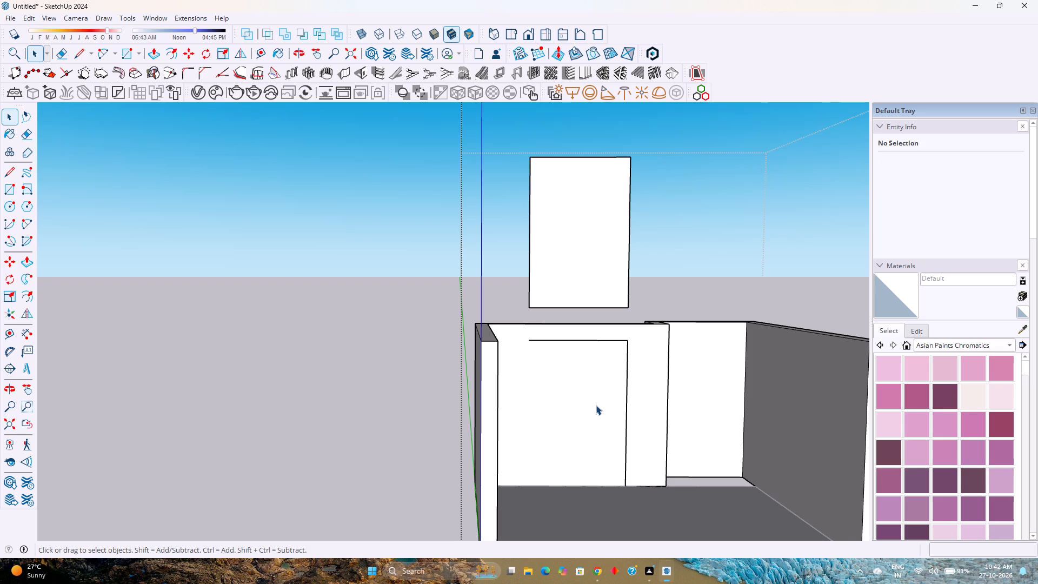
key("Delete")
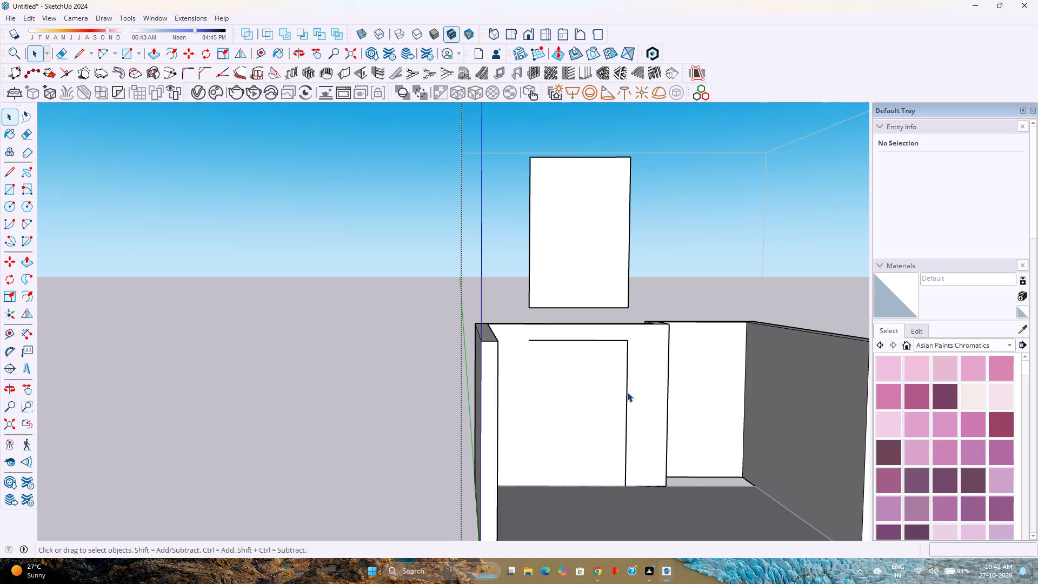
left_click(627, 392)
key("Delete")
left_click(600, 341)
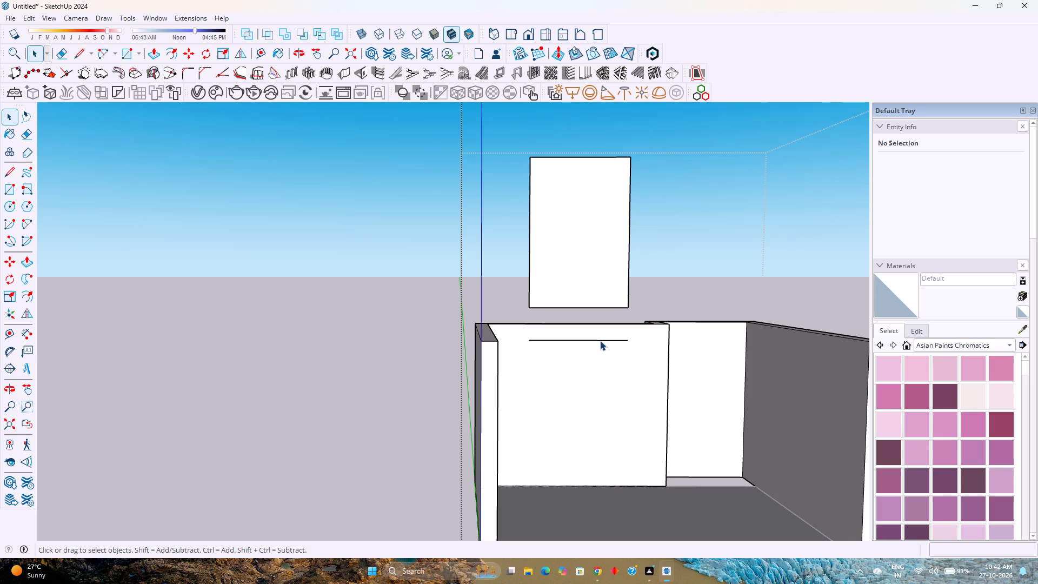
key("Delete")
left_click(604, 339)
left_click(602, 340)
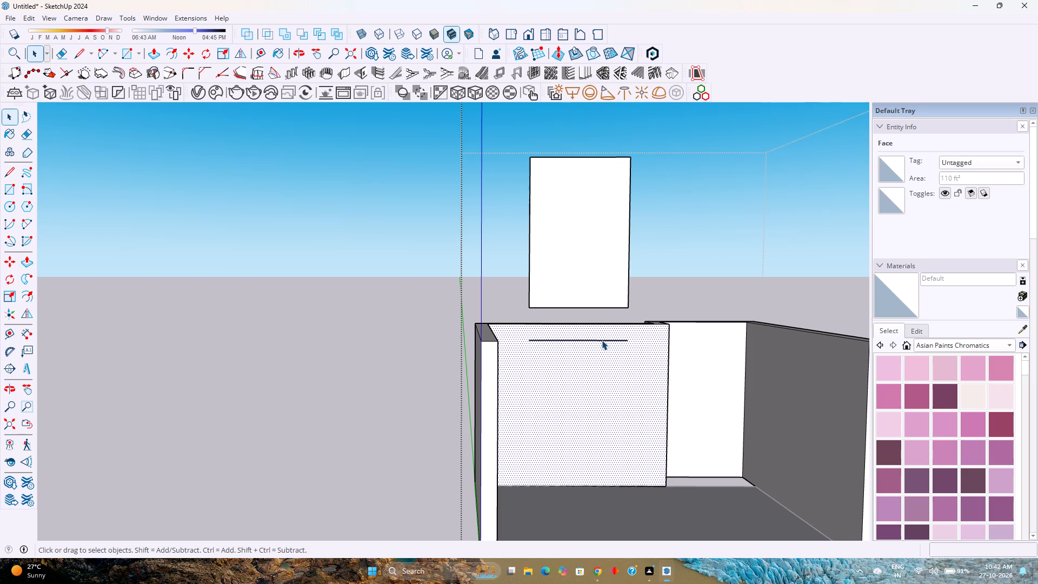
key("Delete")
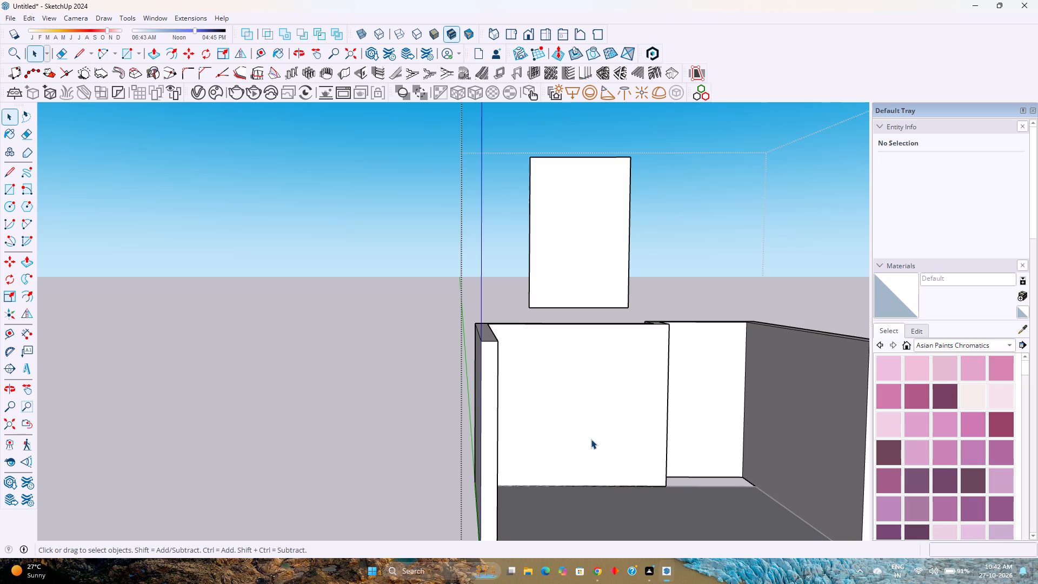
Unhide the last hidden objects to bring back the two fluted panels.
scroll(591, 440, "down", 1)
middle_click_drag(608, 432, 602, 502)
middle_click(602, 502)
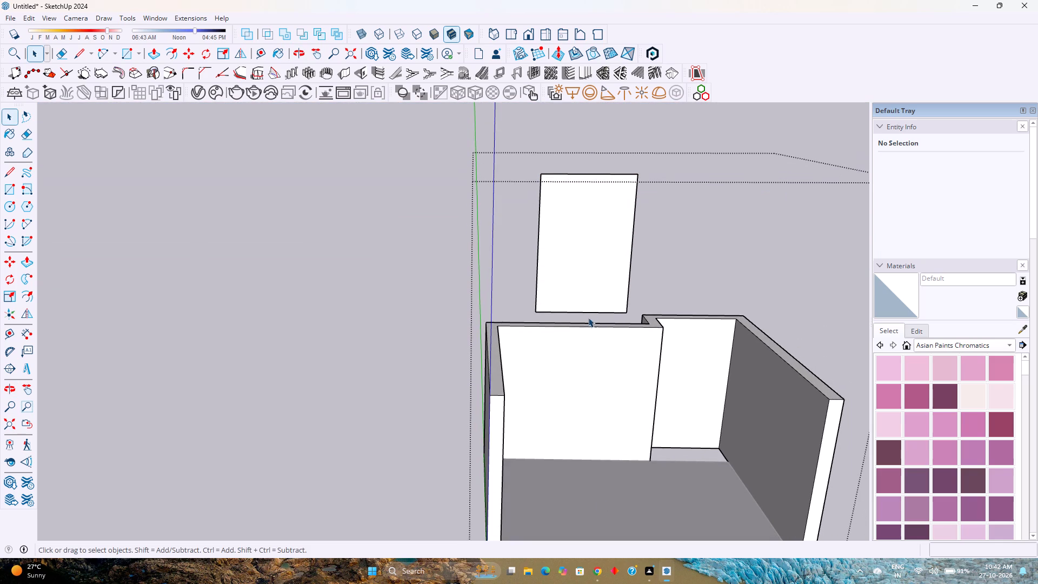
left_click(592, 294)
right_click(592, 294)
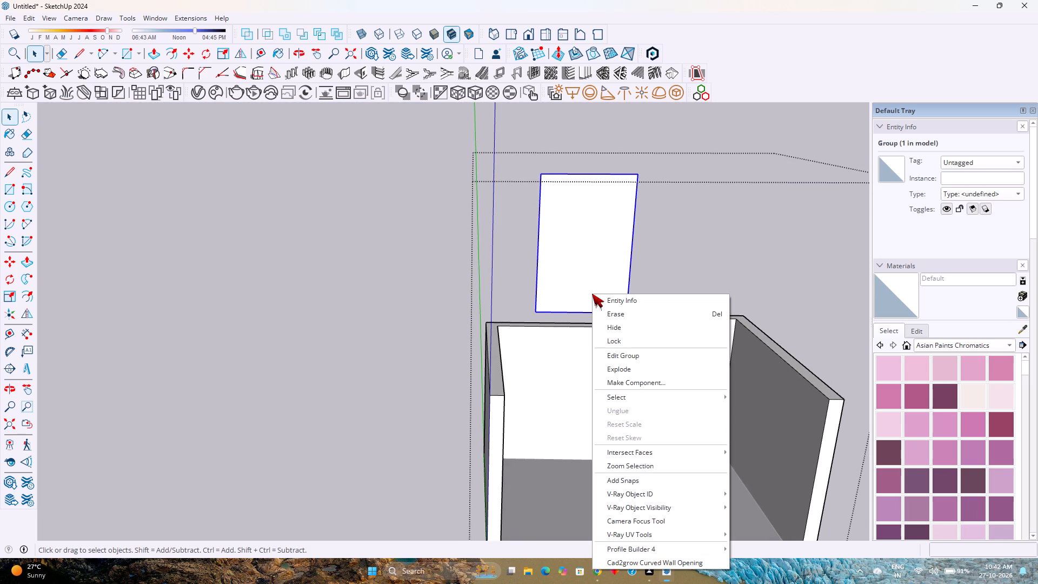
left_click(694, 247)
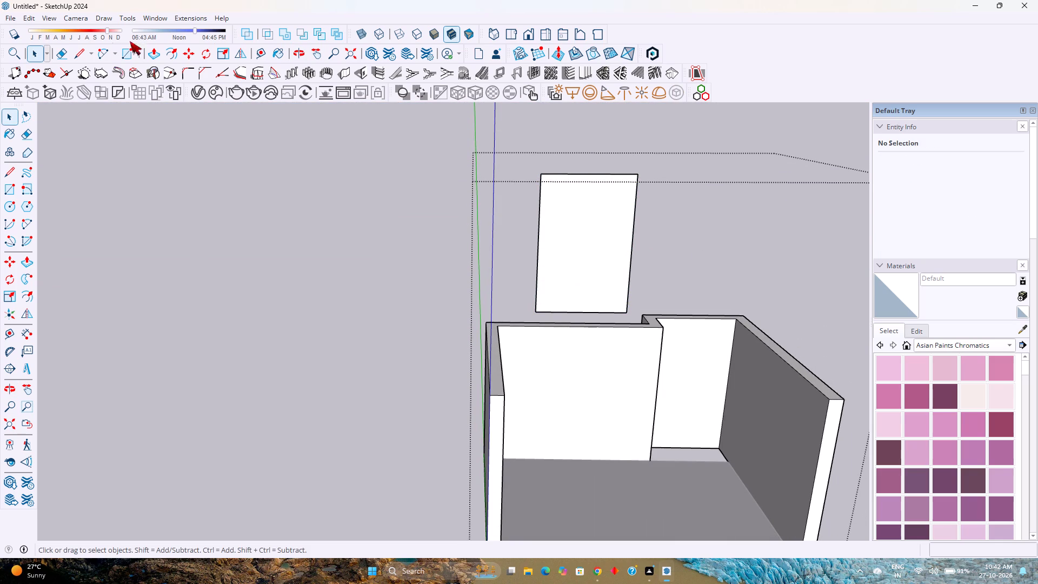
left_click(29, 21)
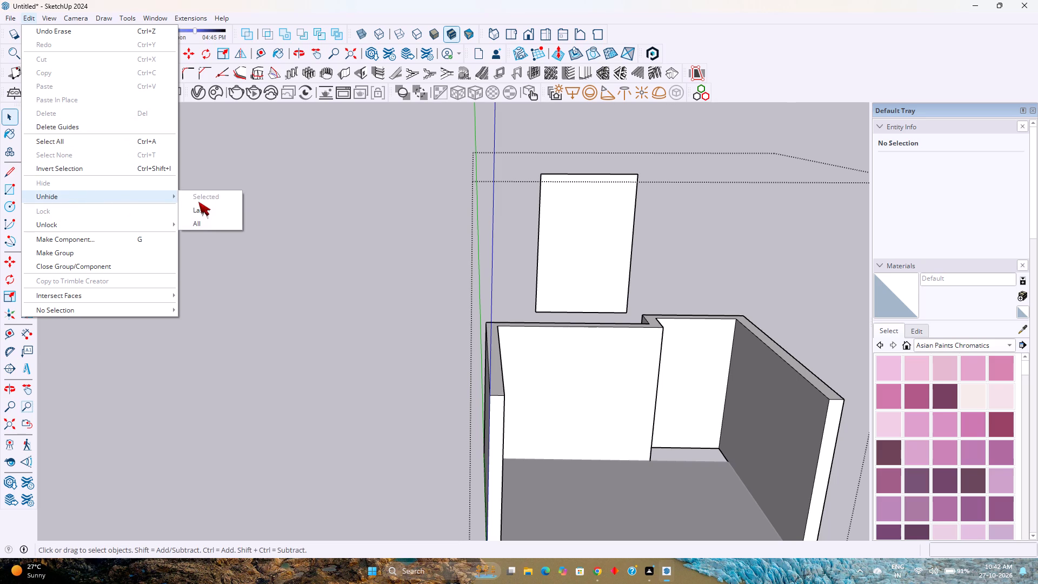
left_click(201, 209)
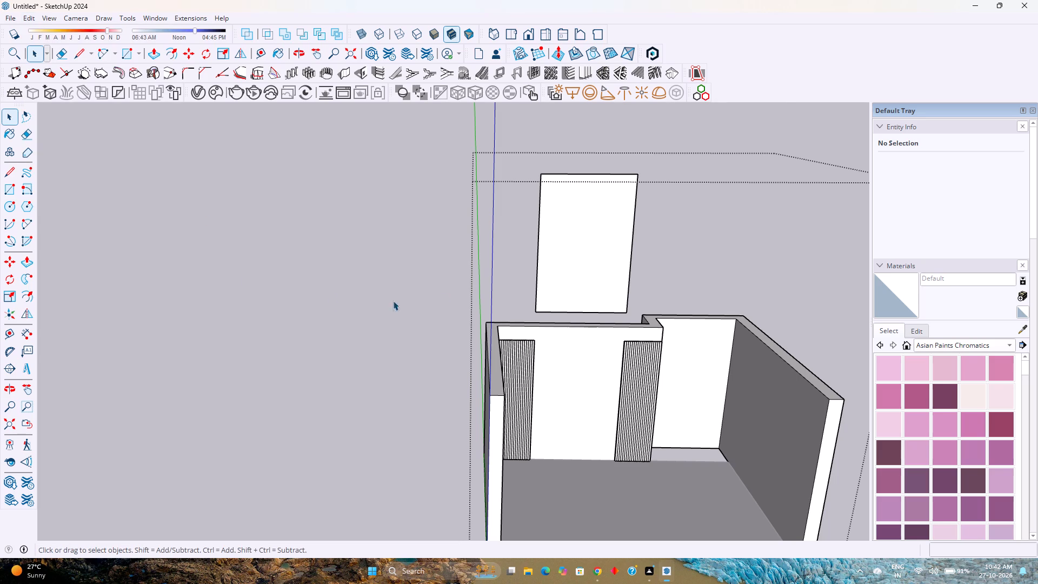
Move the grouped rectangle 11' straight down onto the back wall, fitting it between the two fluted panels.
left_click(571, 258)
key("m")
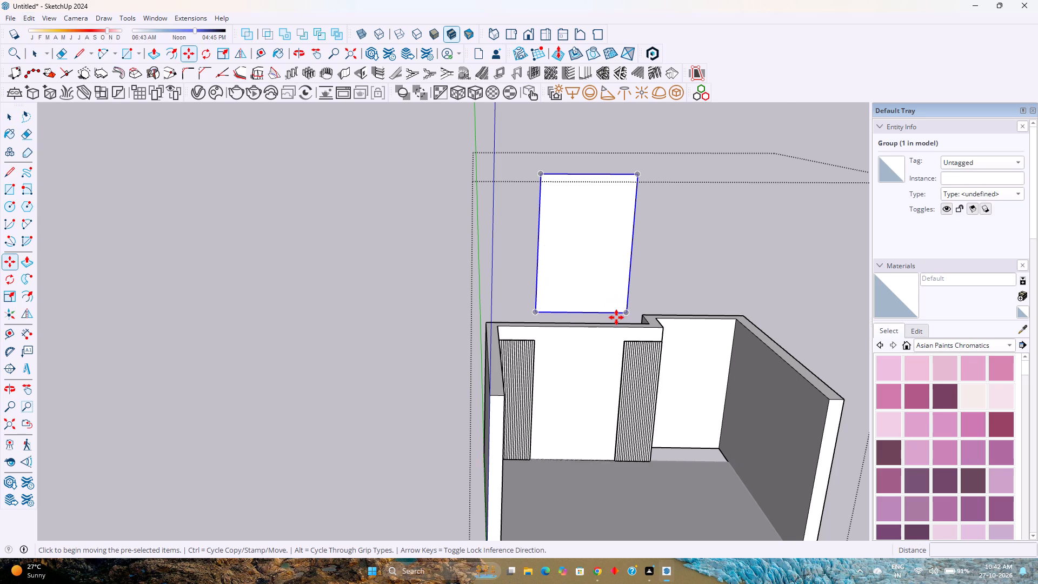
scroll(616, 317, "up", 3)
left_click(625, 313)
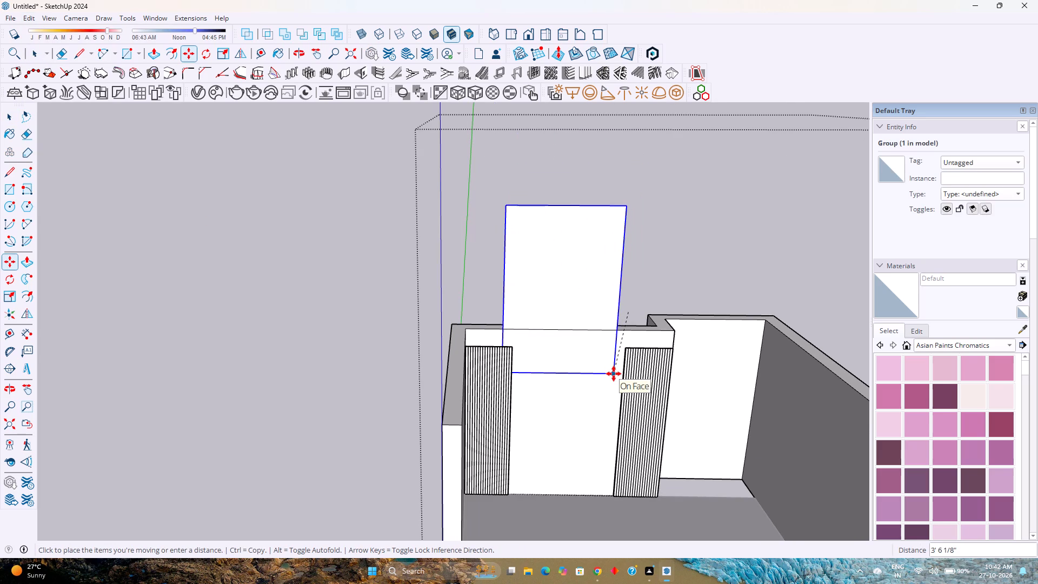
key("Up")
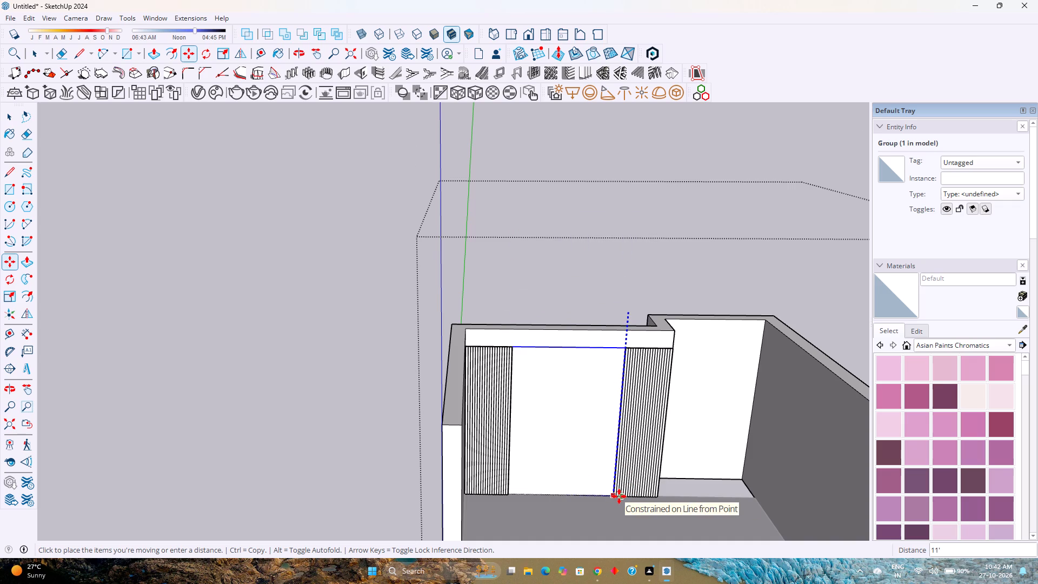
scroll(616, 495, "up", 1)
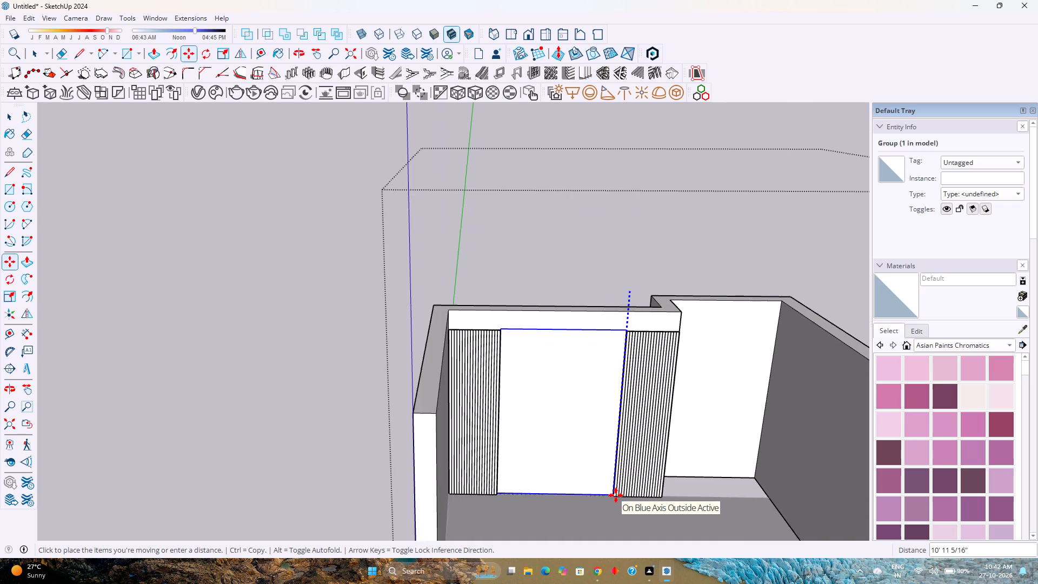
scroll(616, 495, "up", 6)
scroll(690, 505, "up", 9)
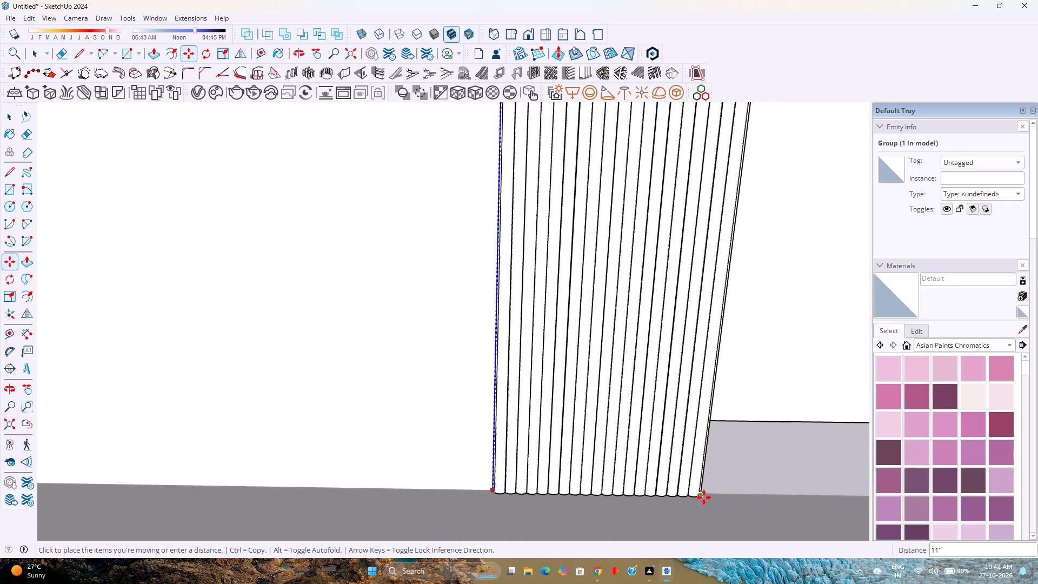
scroll(704, 497, "up", 1)
middle_click_drag(704, 497, 635, 497)
scroll(682, 510, "up", 8)
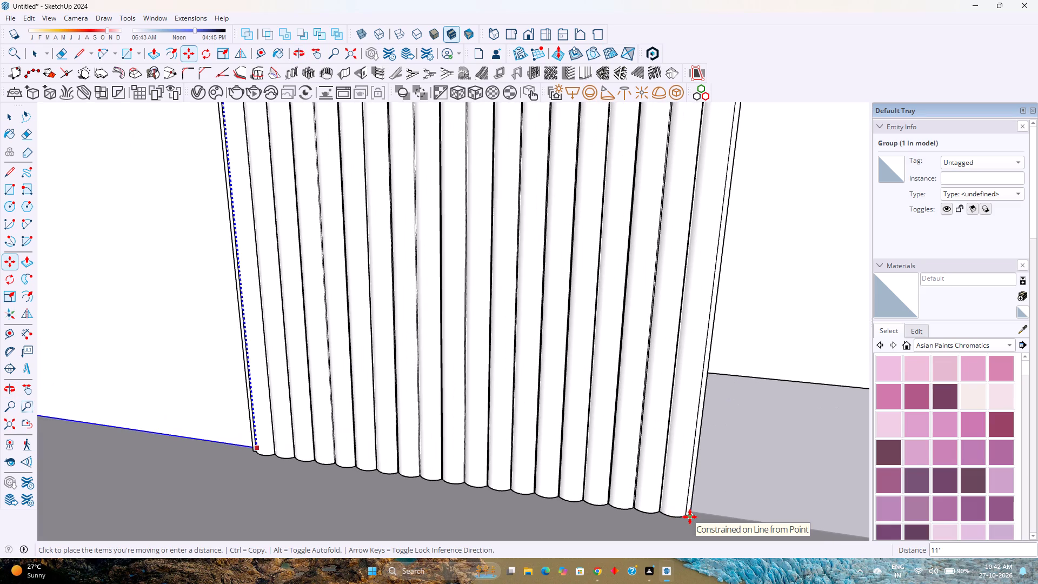
left_click(690, 517)
scroll(634, 409, "down", 20)
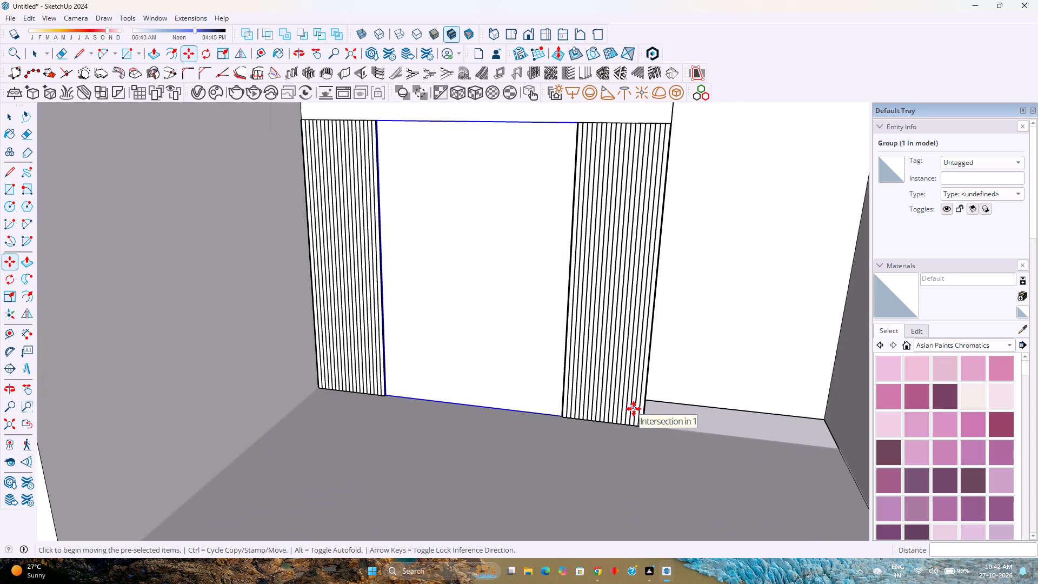
key("space")
Inside the central panel group, extrude the rectangle's face 0.5" with Push/Pull.
scroll(634, 406, "down", 4)
middle_click_drag(634, 406, 659, 445, "shift")
middle_click(659, 445, "shift")
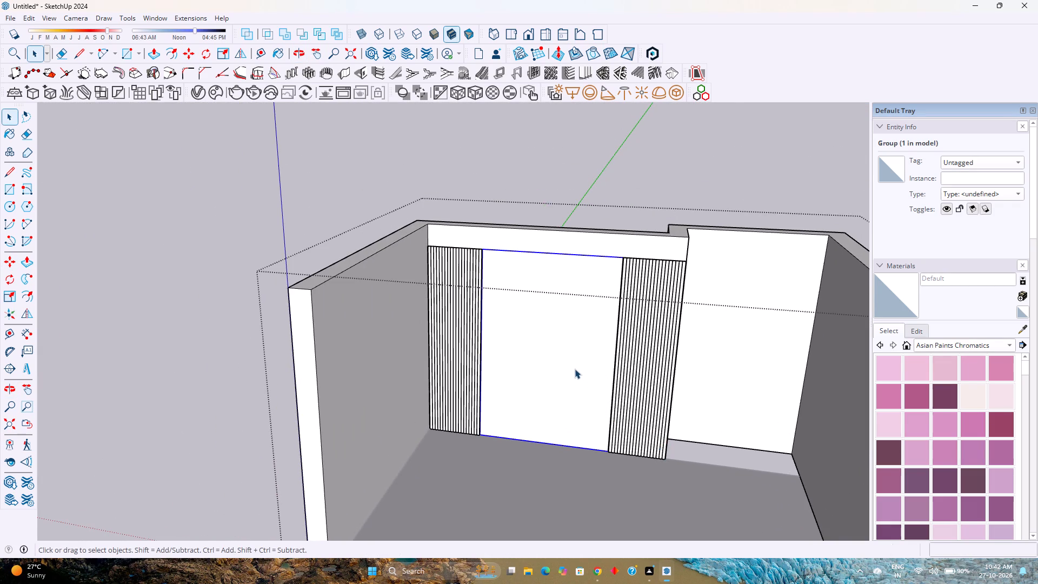
double_click(575, 369)
scroll(575, 369, "up", 3)
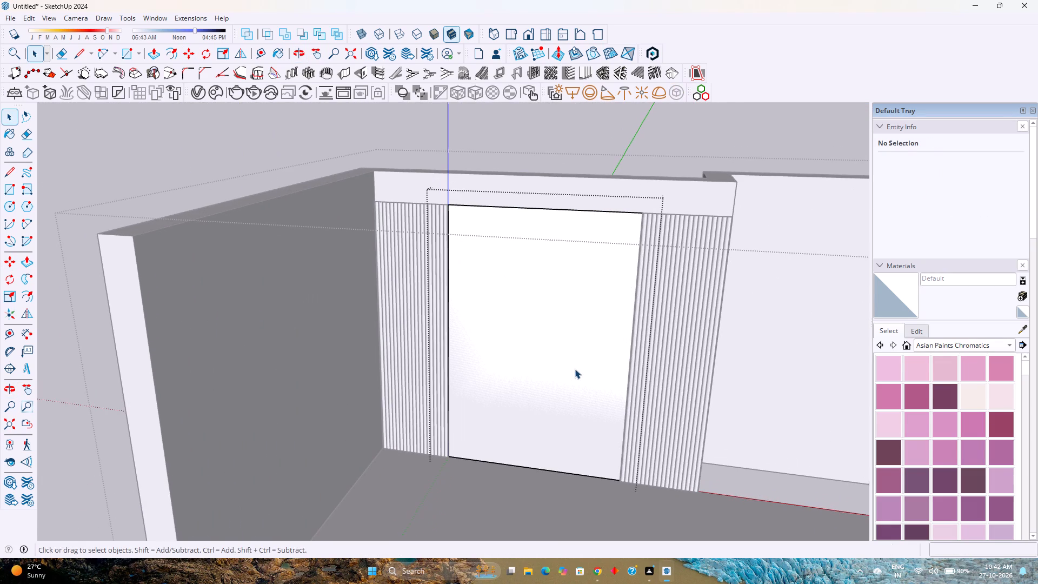
scroll(624, 213, "up", 7)
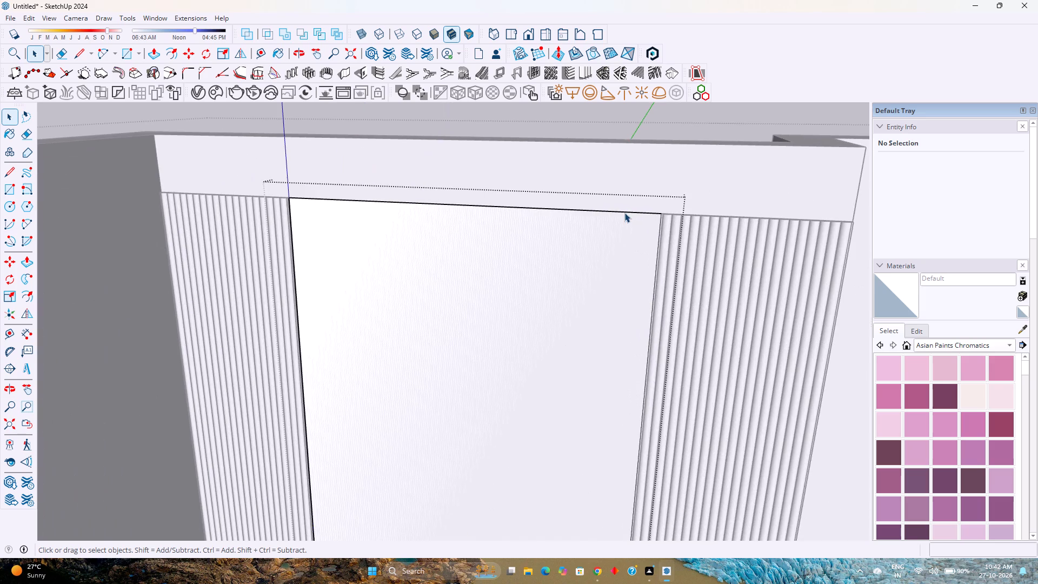
middle_click_drag(628, 213, 651, 316)
scroll(678, 354, "up", 4)
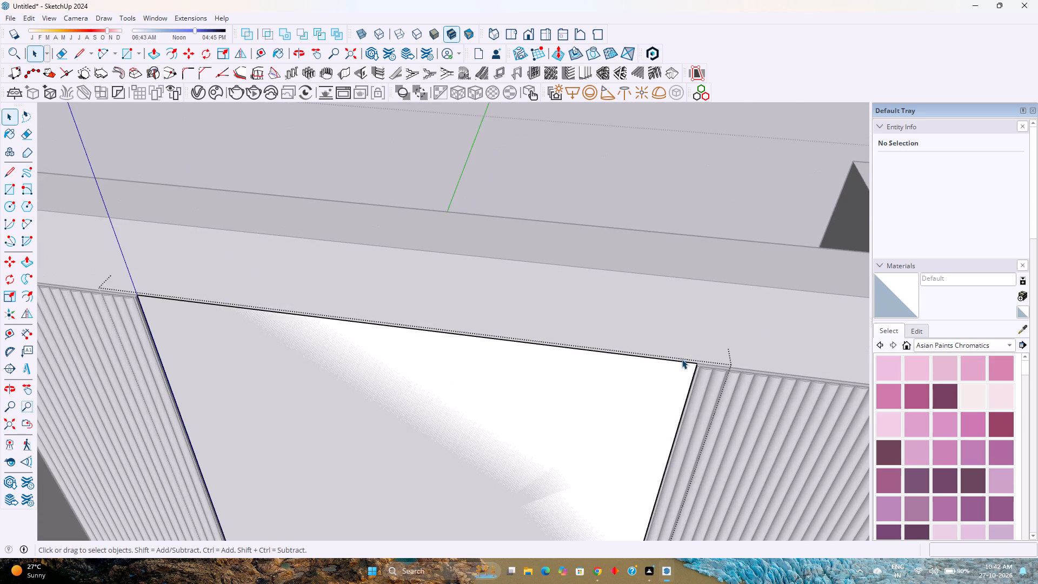
scroll(682, 359, "up", 7)
middle_click_drag(684, 373, 716, 360)
scroll(716, 360, "down", 5)
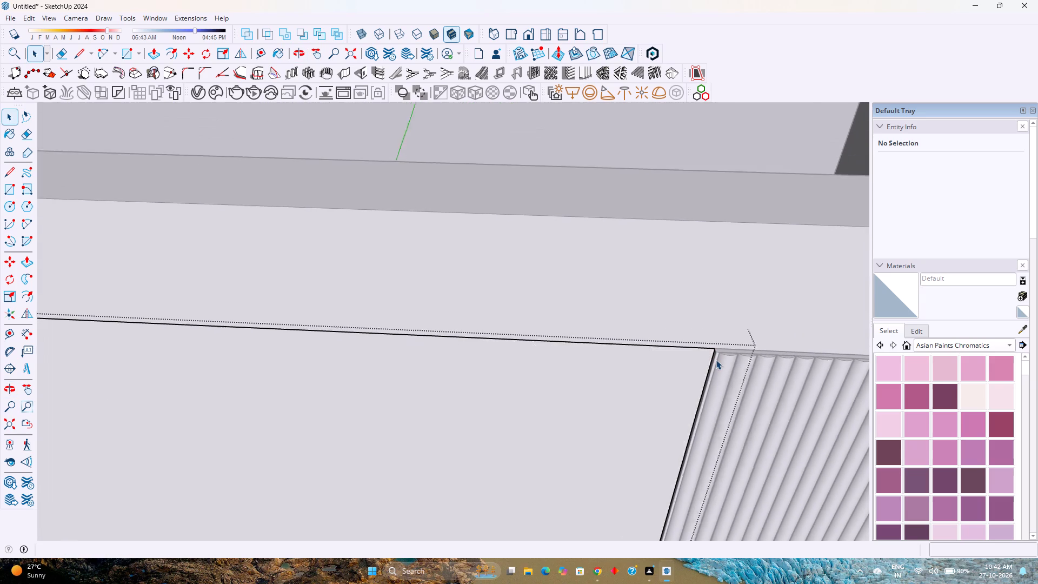
scroll(716, 360, "down", 1)
middle_click_drag(599, 359, 655, 316)
scroll(656, 315, "down", 4)
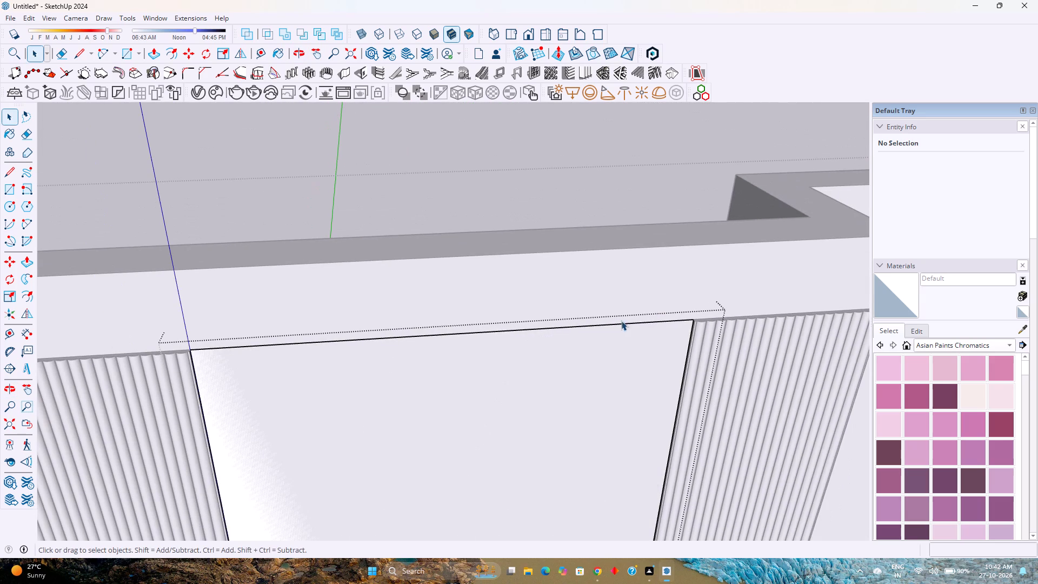
scroll(286, 374, "up", 3)
middle_click_drag(203, 371, 312, 348, "shift")
middle_click(312, 348, "shift")
scroll(312, 348, "up", 1)
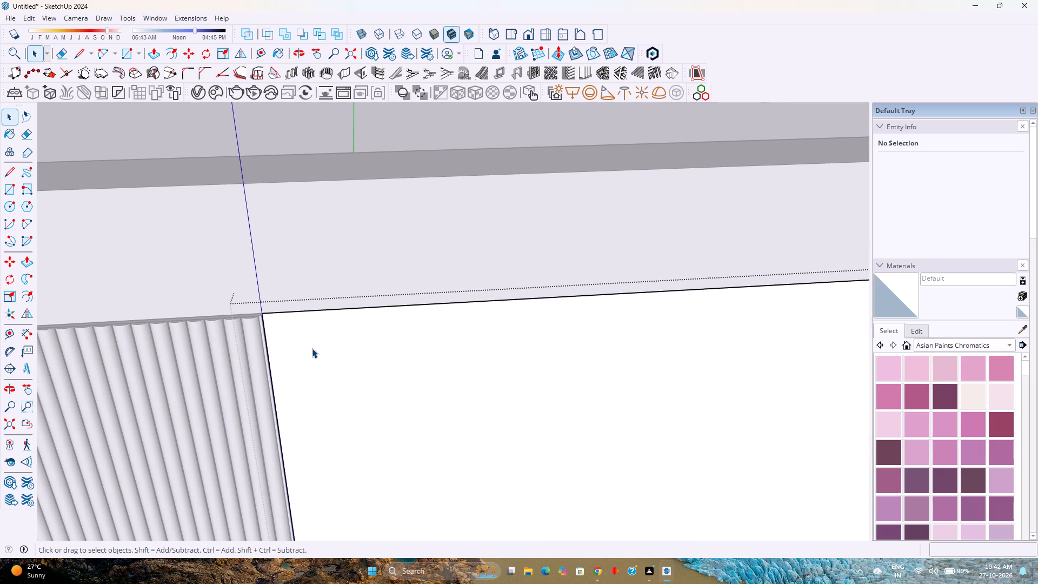
key("p")
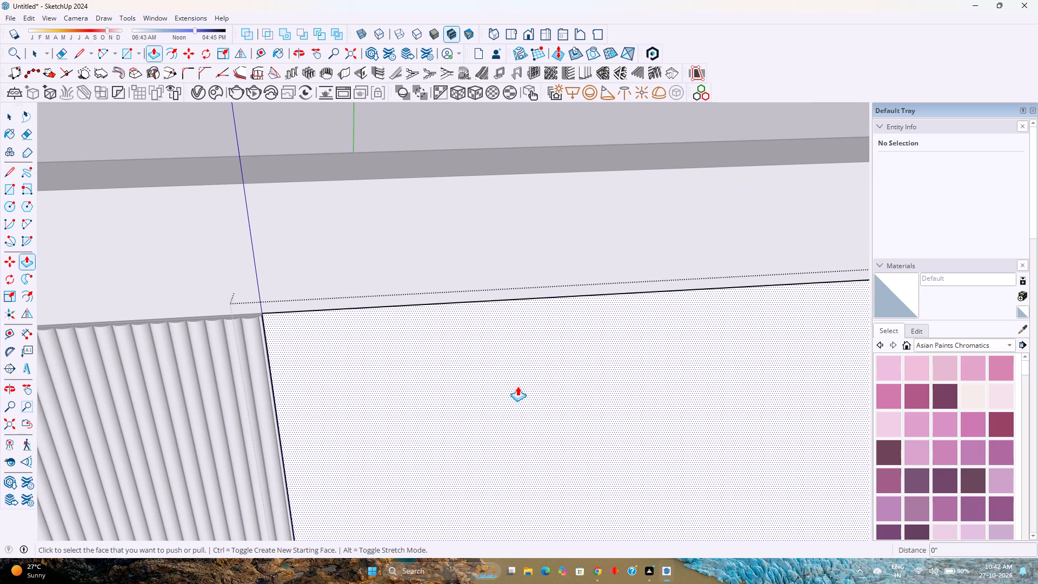
left_click(496, 379)
scroll(496, 379, "down", 1)
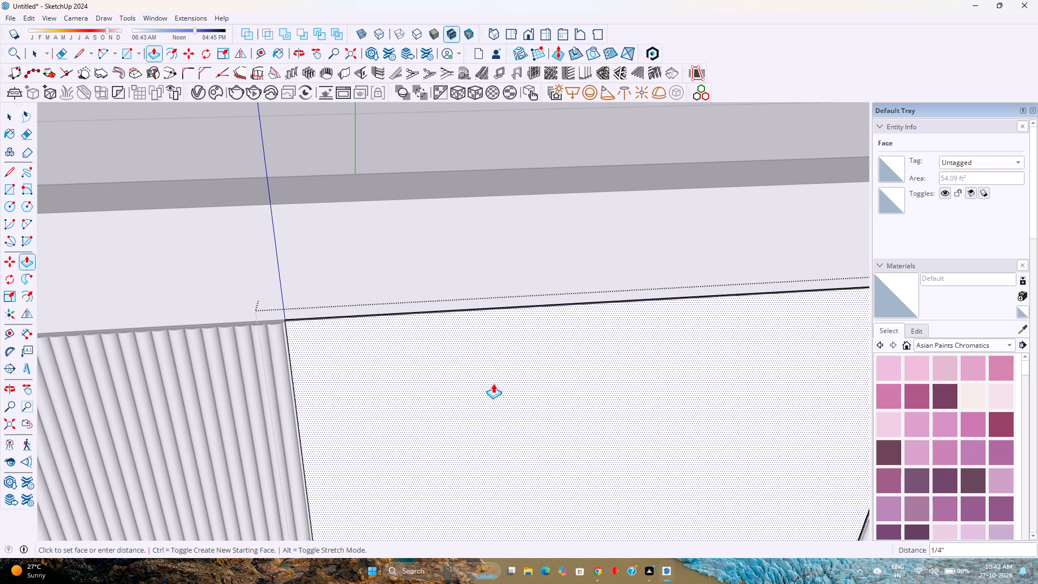
key("0")
type(".5")
key("Return")
key("space")
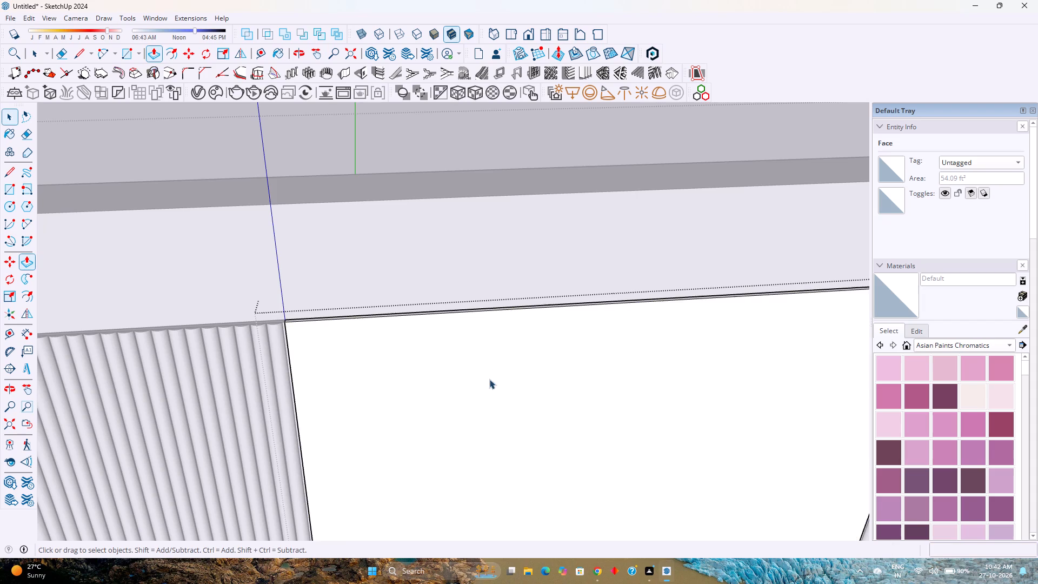
Examine the central panel's thickness along its top edge and corner beside the fluted panel.
scroll(495, 367, "down", 3)
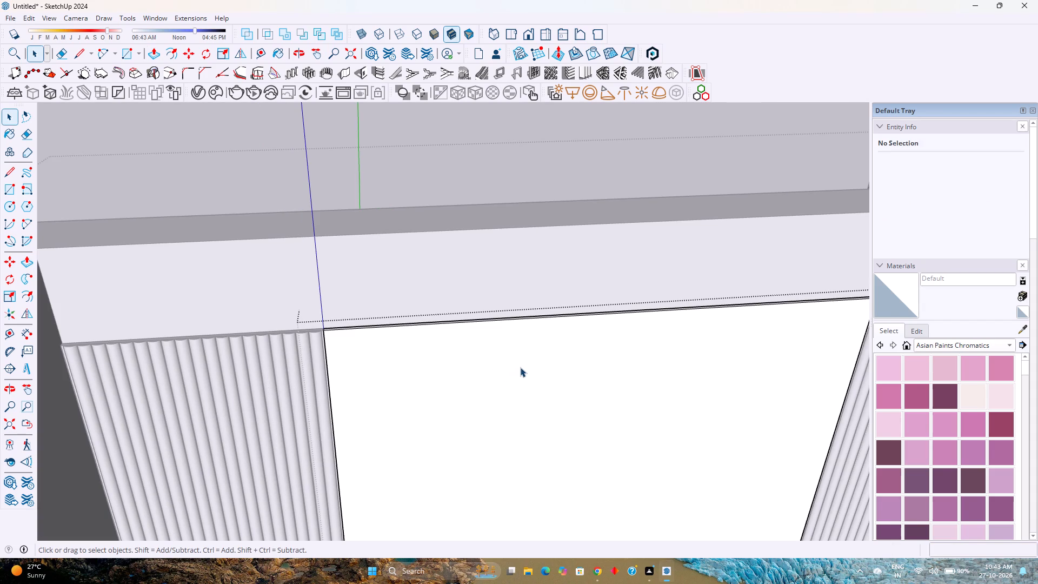
scroll(529, 388, "down", 3)
middle_click_drag(529, 388, 693, 354)
middle_click(693, 354)
scroll(691, 313, "up", 4)
scroll(699, 246, "up", 3)
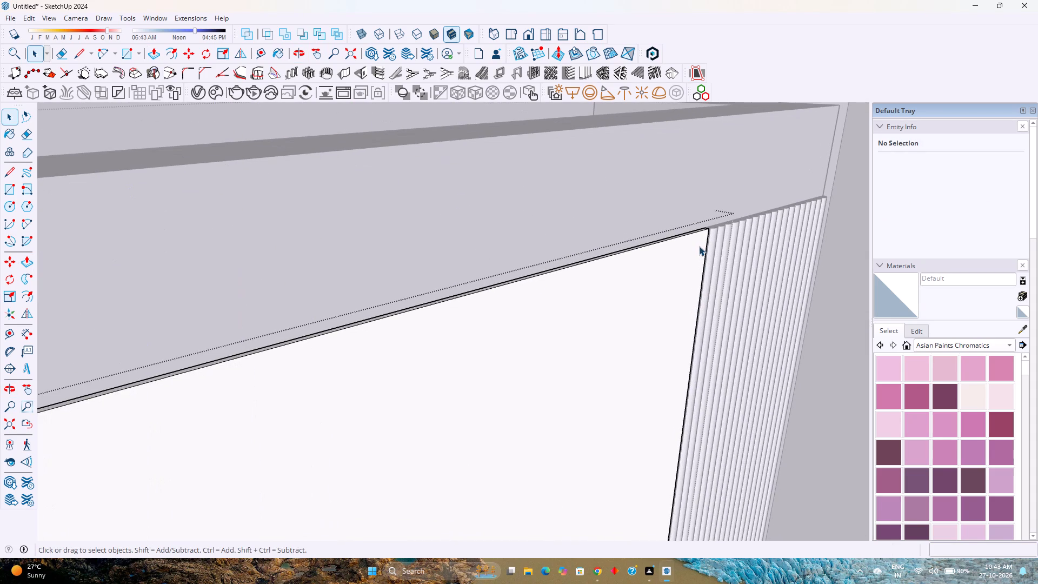
scroll(695, 246, "up", 9)
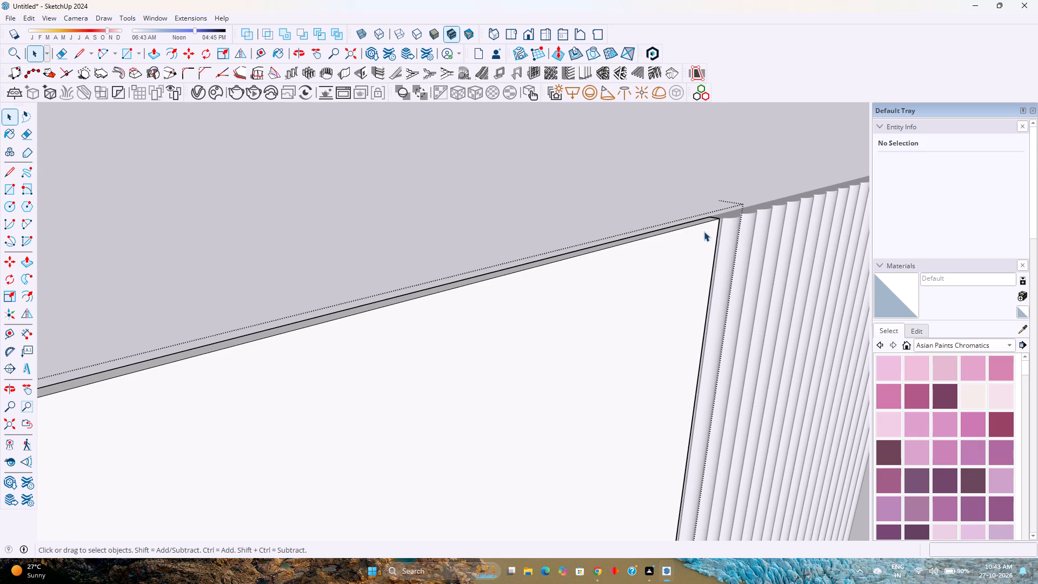
scroll(704, 231, "up", 6)
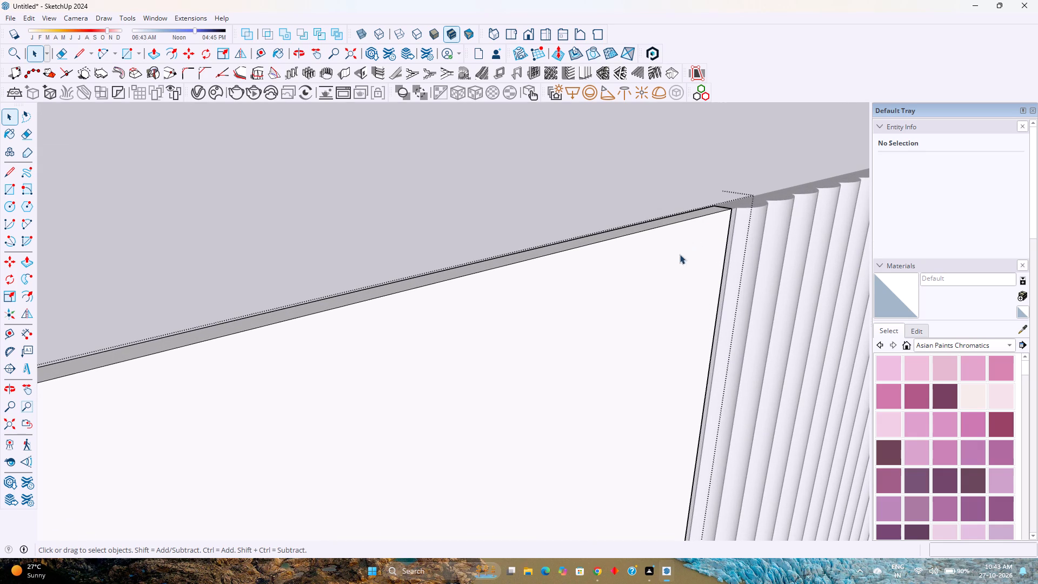
scroll(650, 286, "down", 1)
middle_click_drag(648, 288, 700, 197, "shift")
middle_click(700, 197, "shift")
scroll(706, 196, "down", 5)
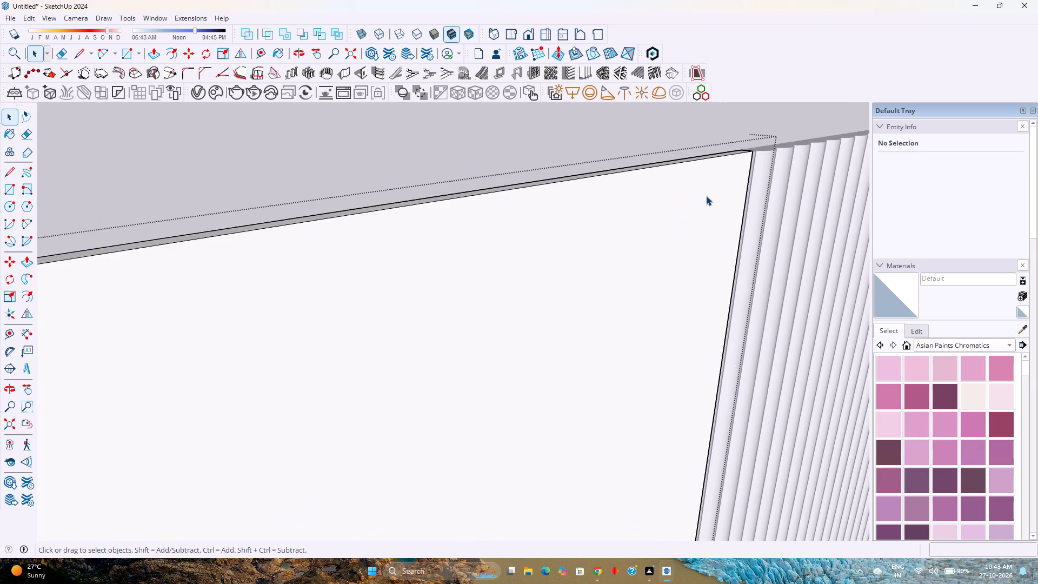
scroll(706, 196, "down", 14)
middle_click_drag(593, 266, 518, 285)
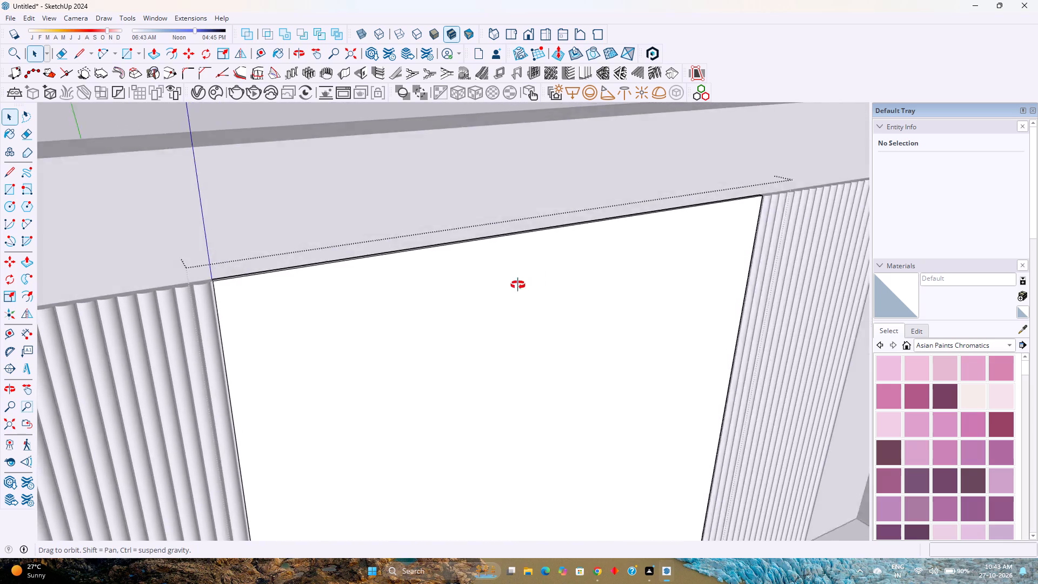
middle_click_drag(518, 285, 500, 310)
middle_click(500, 310)
scroll(500, 310, "down", 4)
Copy the central panel's front face with its bounding edges 11' straight up along the blue axis.
left_click(484, 308)
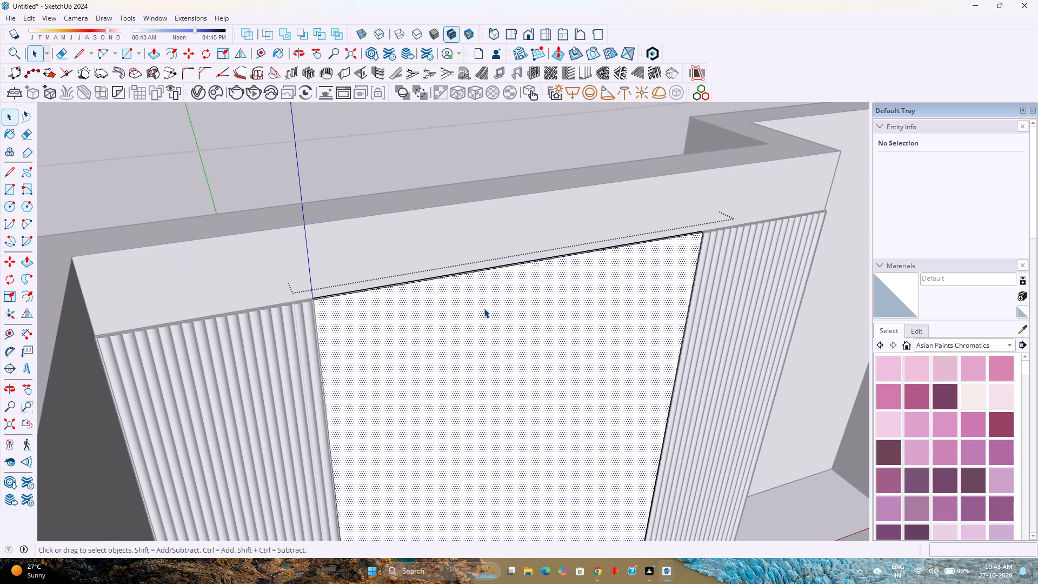
double_click(484, 308)
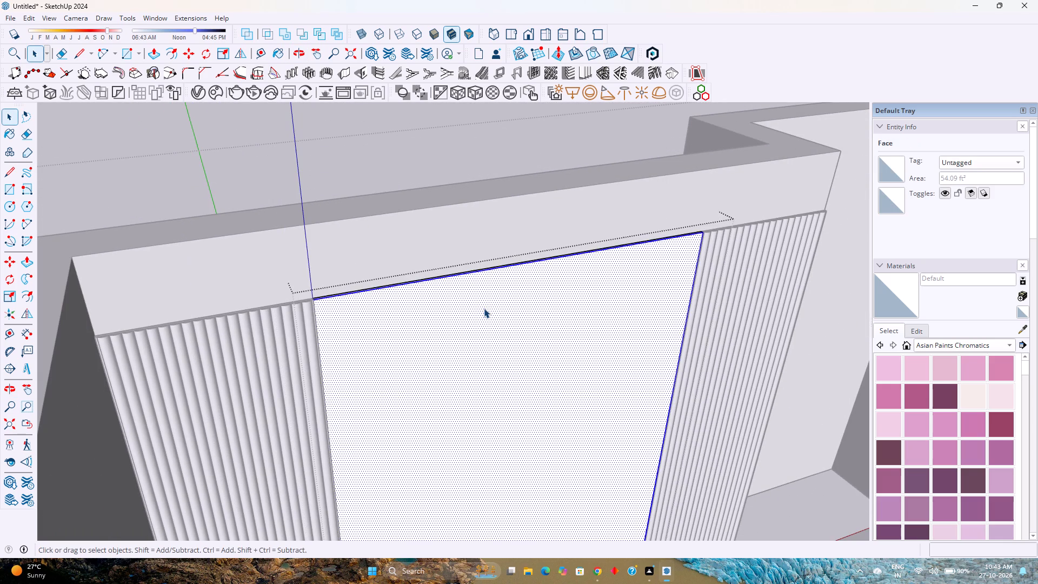
scroll(484, 308, "down", 9)
middle_click_drag(508, 386, 443, 295)
middle_click(443, 293)
scroll(442, 291, "down", 3)
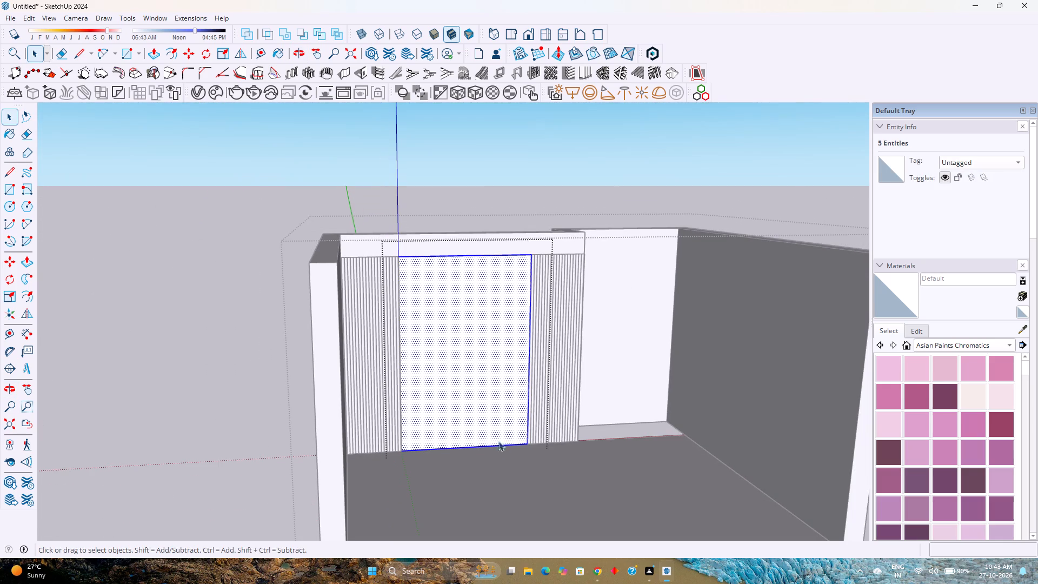
key("m")
scroll(528, 446, "up", 4)
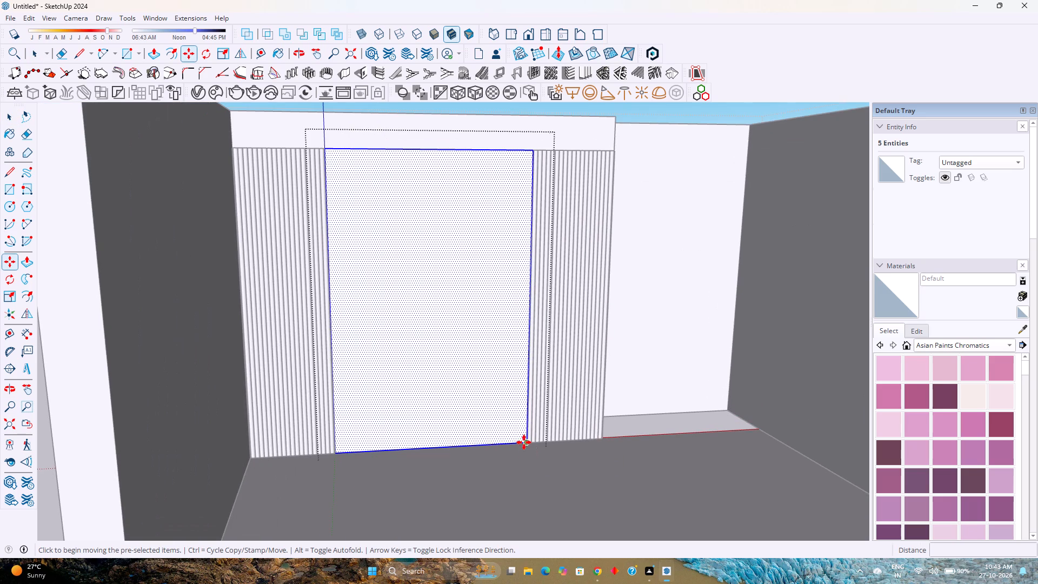
left_click(525, 443)
key("Up")
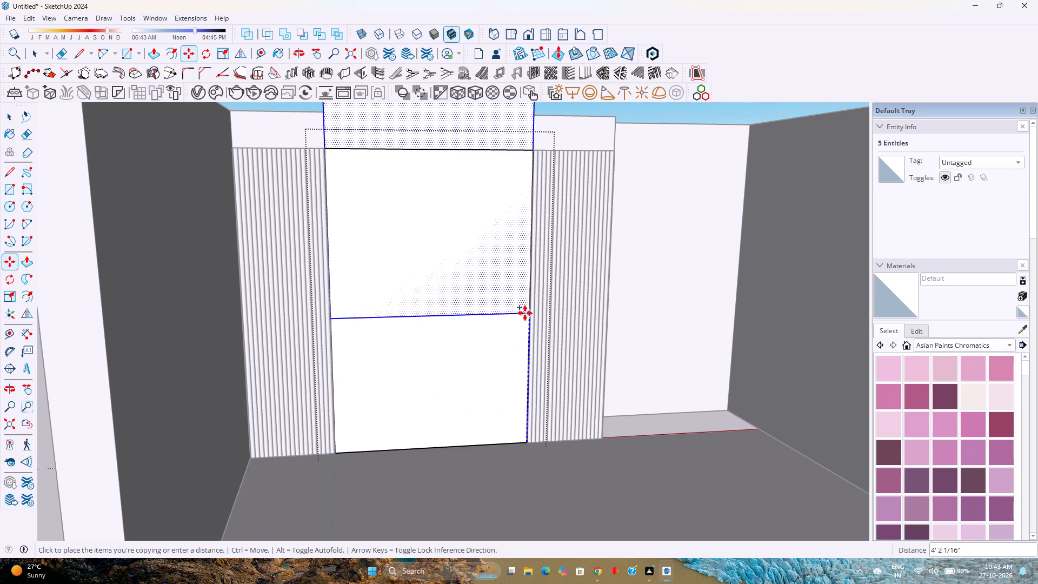
type("11'")
key("Return")
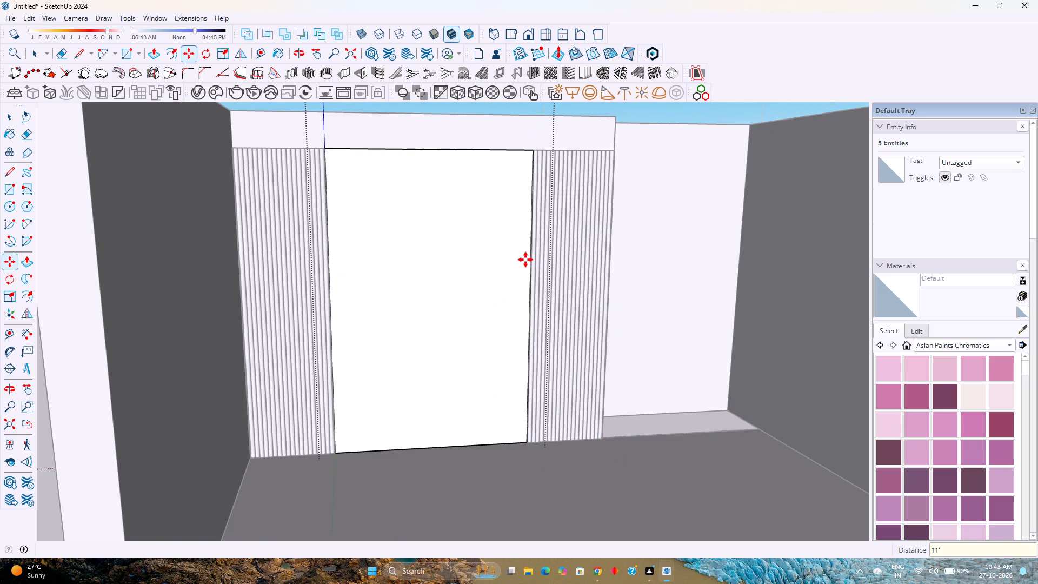
key("space")
Make the copied face and edges above the back wall a group.
scroll(536, 270, "down", 2)
middle_click_drag(536, 270, 578, 417, "shift")
middle_click(578, 418, "shift")
middle_click(578, 419, "shift")
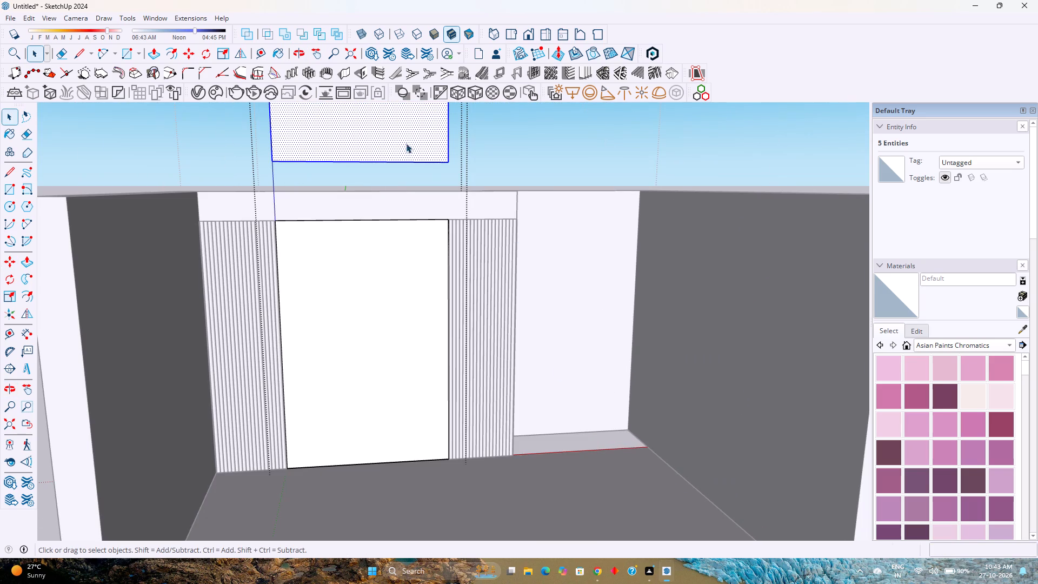
right_click(406, 142)
left_click(467, 240)
middle_click_drag(464, 215, 464, 216, "shift")
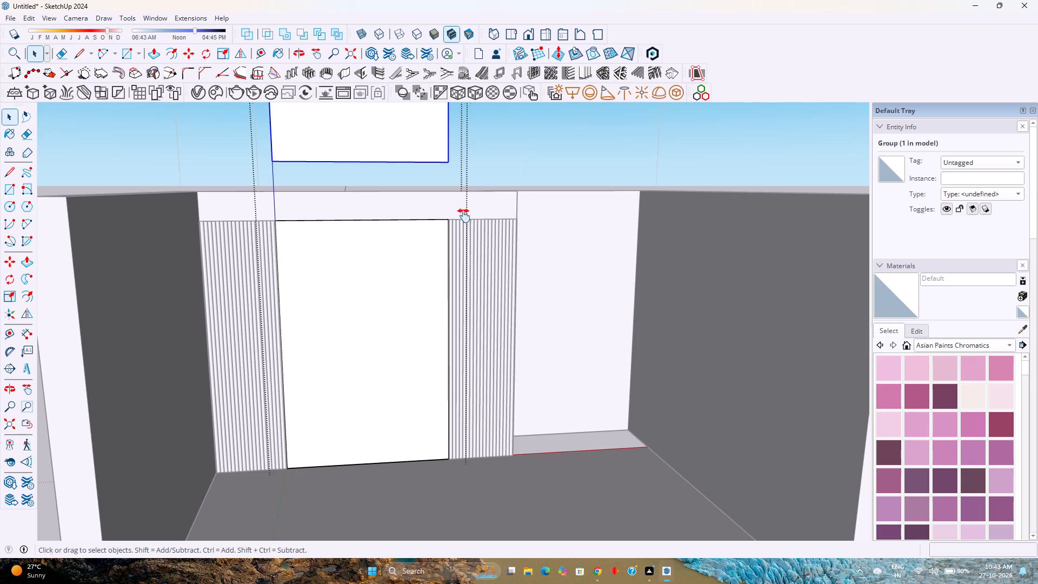
middle_click_drag(464, 216, 536, 388, "shift")
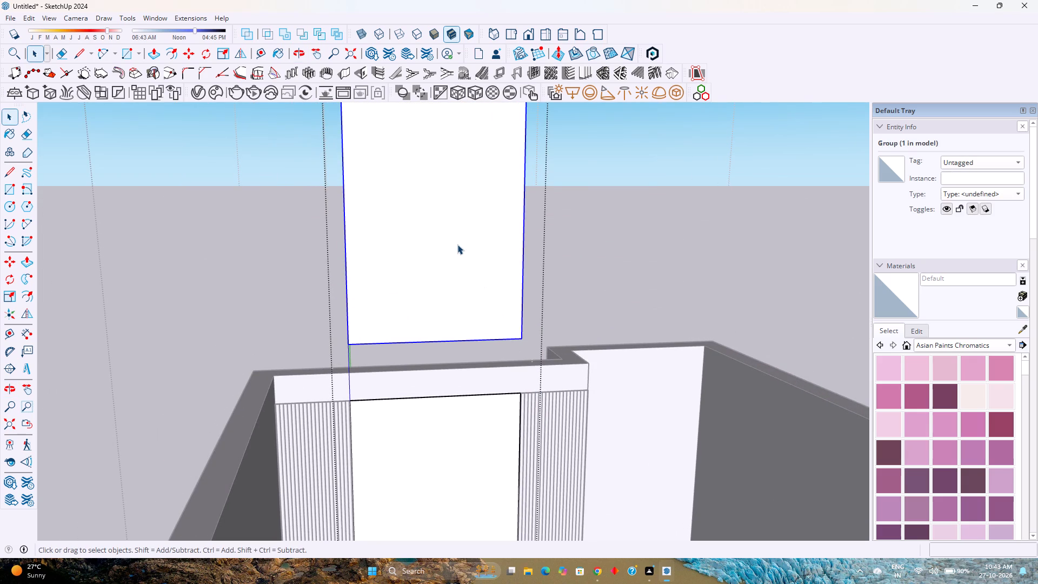
Inside the new group above the wall, extrude the face 0.25" with Push/Pull.
double_click(457, 244)
scroll(457, 244, "up", 2)
key("p")
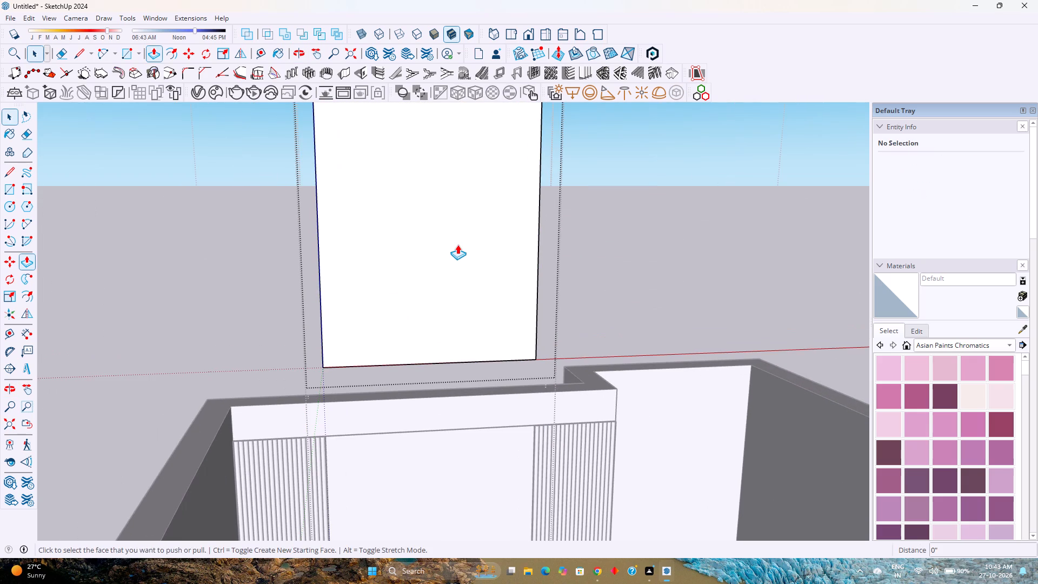
left_click(457, 244)
type("0.25")
key("Return")
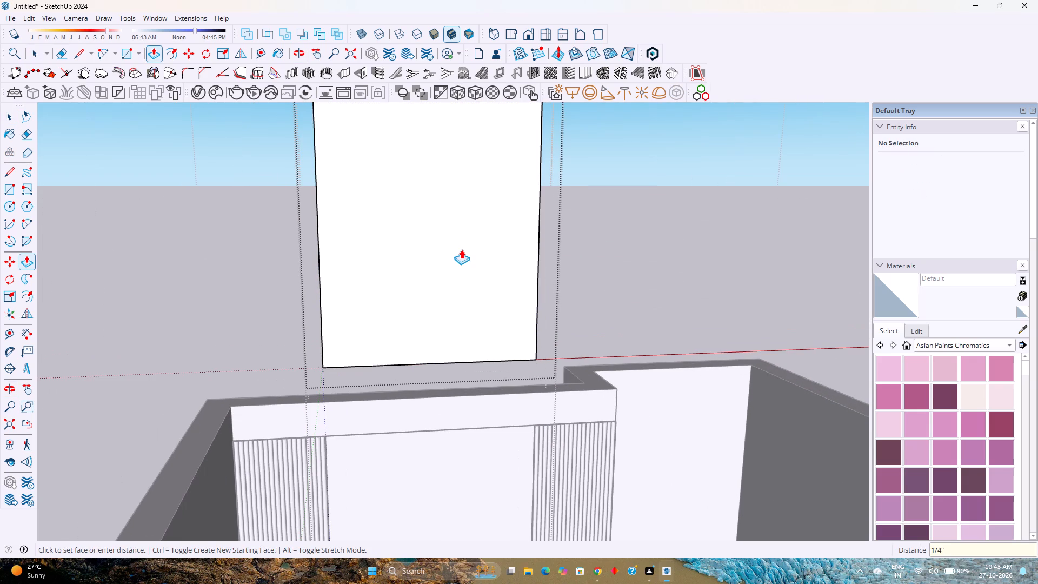
key("space")
scroll(461, 249, "down", 3)
middle_click_drag(461, 249, 521, 357, "shift")
middle_click_drag(516, 293, 517, 295)
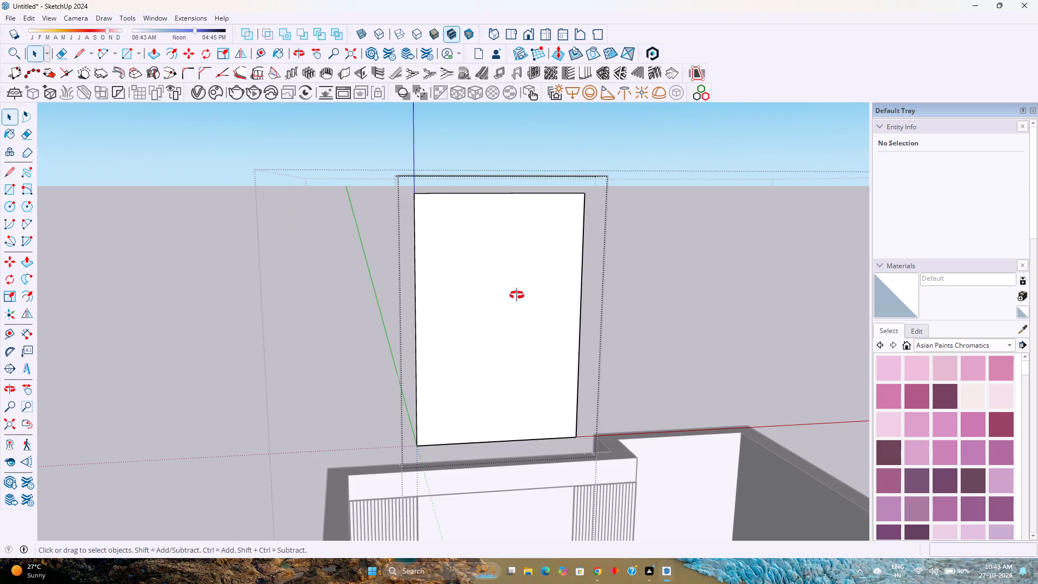
Examine the new panel above the back wall in relation to the fluted panels below it.
middle_click_drag(517, 295, 641, 438)
middle_click(637, 438)
middle_click(488, 370)
scroll(413, 424, "up", 10)
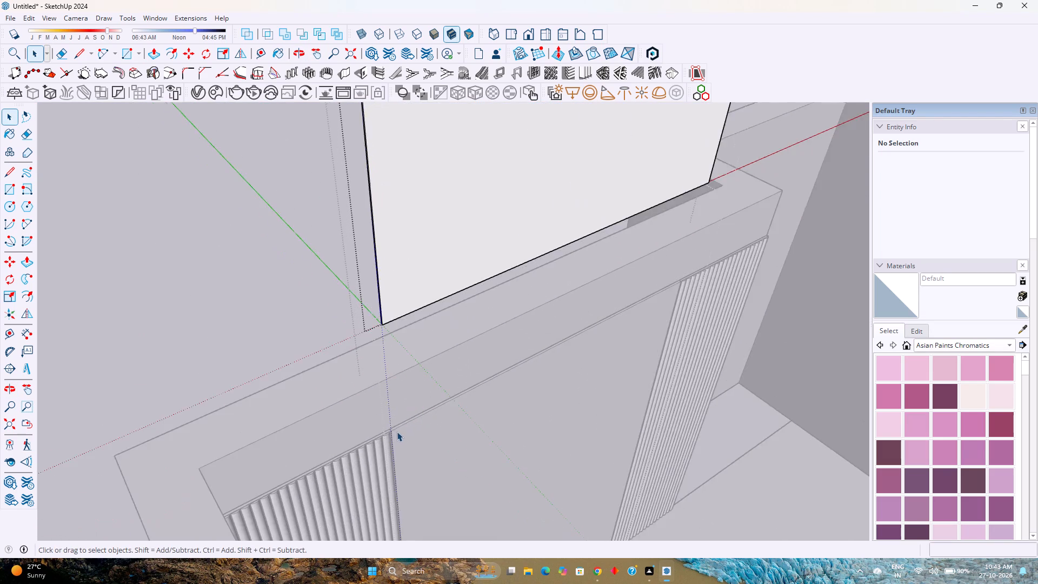
scroll(397, 432, "up", 7)
scroll(387, 432, "down", 14)
middle_click_drag(414, 309, 513, 477, "shift")
middle_click_drag(520, 460, 368, 382)
middle_click(365, 379)
scroll(347, 356, "down", 3)
middle_click_drag(375, 333, 427, 450, "shift")
scroll(375, 333, "down", 1, "shift")
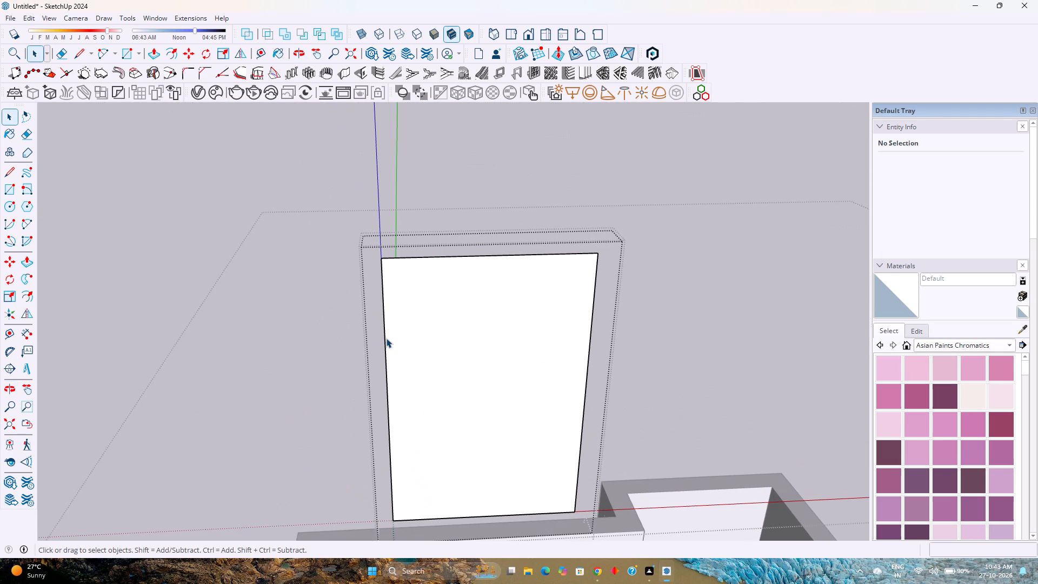
Place a guide 1'6" in from the raised panel's left vertical edge and draw a full-height line along it.
left_click(261, 52)
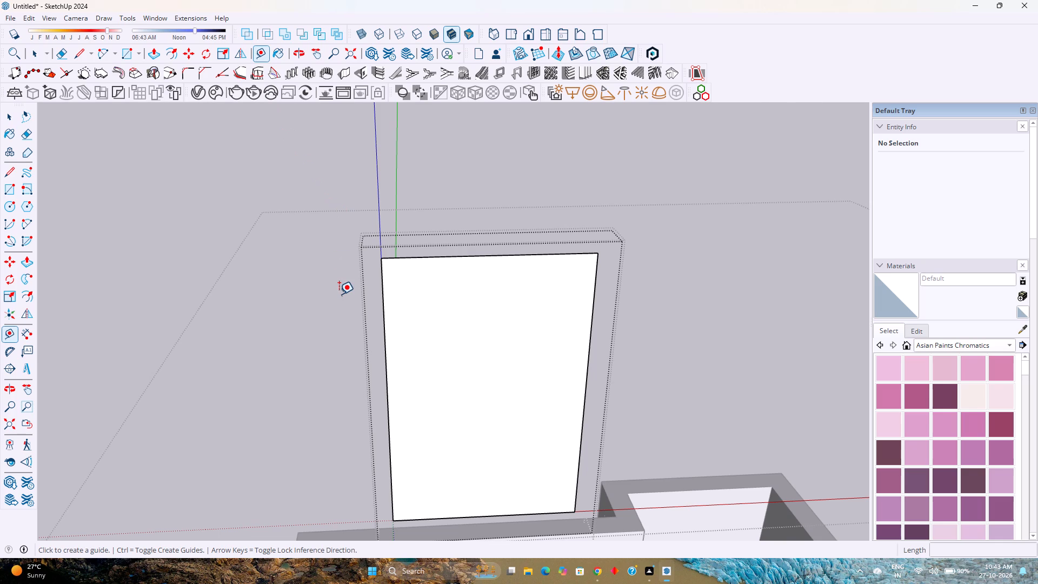
left_click(387, 355)
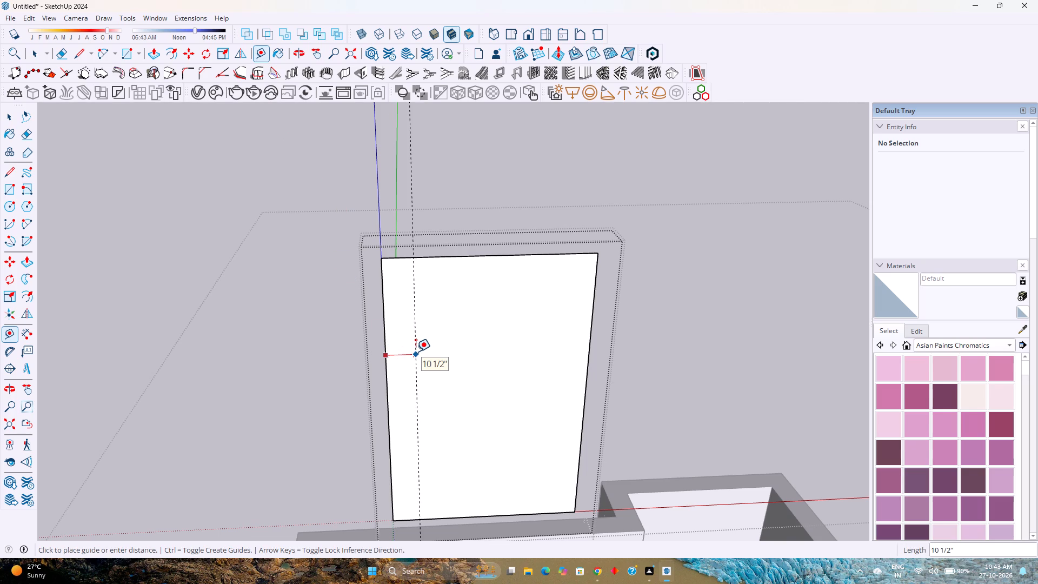
type("1'6\"")
key("Return")
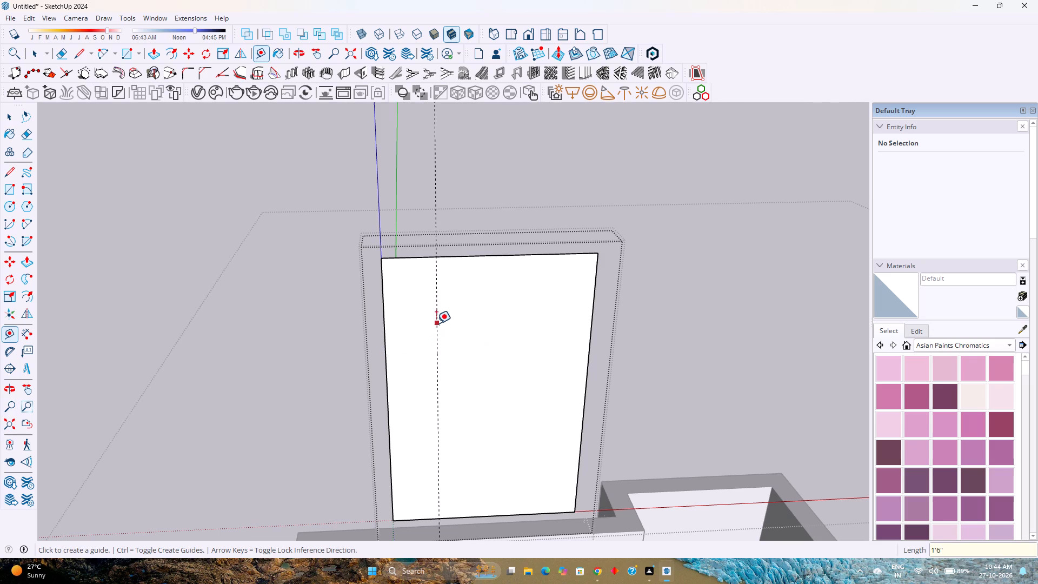
left_click(81, 55)
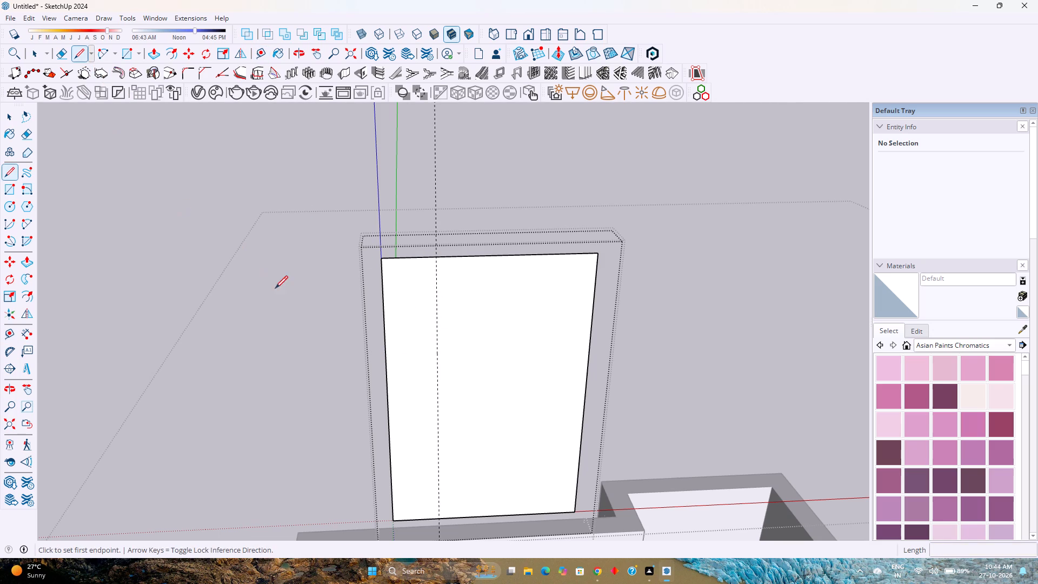
left_click(437, 257)
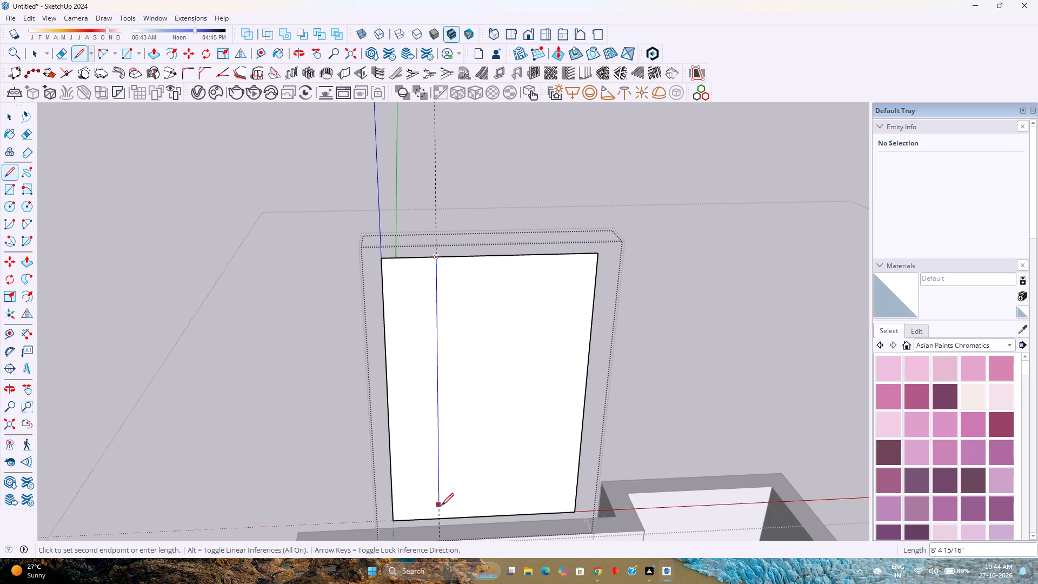
left_click(441, 517)
key("space")
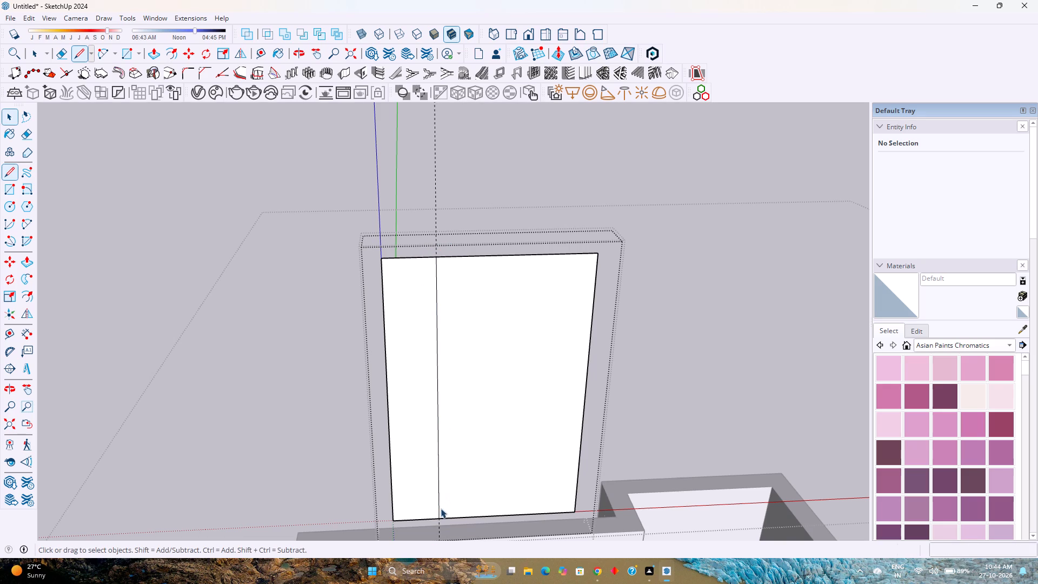
Copy the vertical line 0.5" toward the panel's right side to outline a narrow full-height strip.
left_click(438, 486)
key("m")
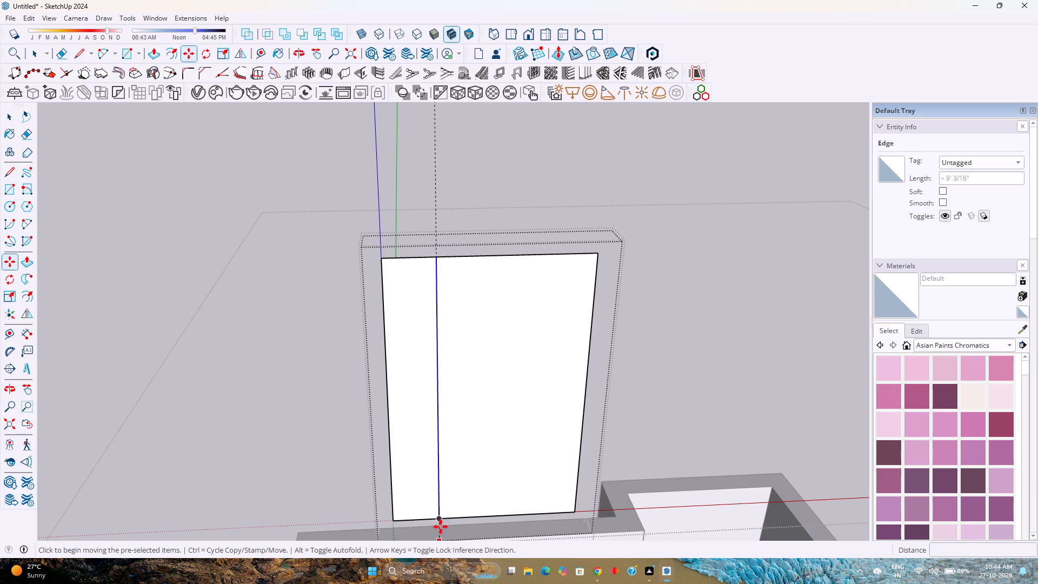
left_click(438, 519)
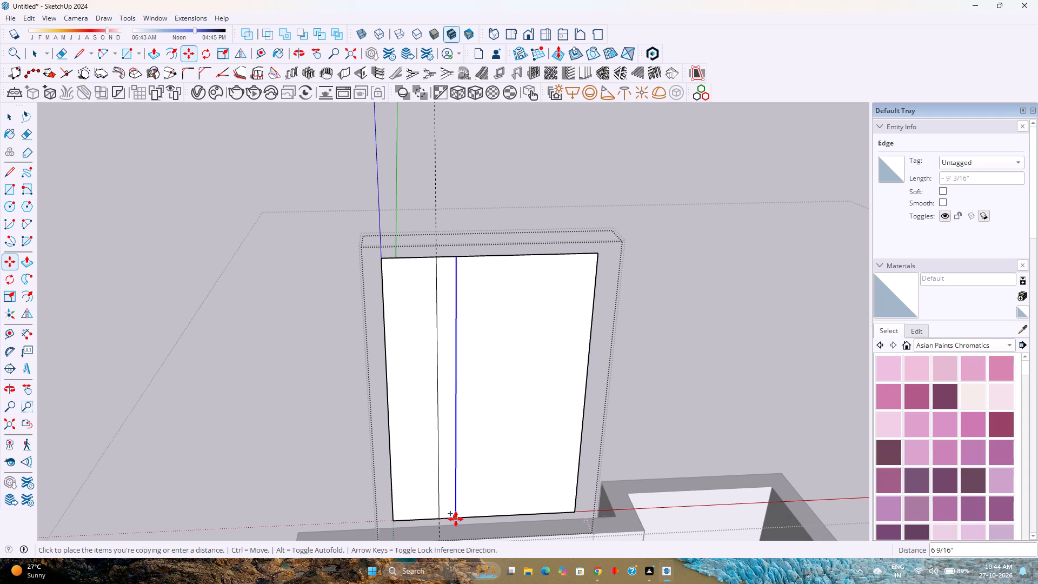
scroll(454, 520, "up", 4)
type("0.5")
key("Return")
Outline a second narrow strip by copying the line 2' to the right, and that copy another 0.5".
scroll(443, 511, "up", 4)
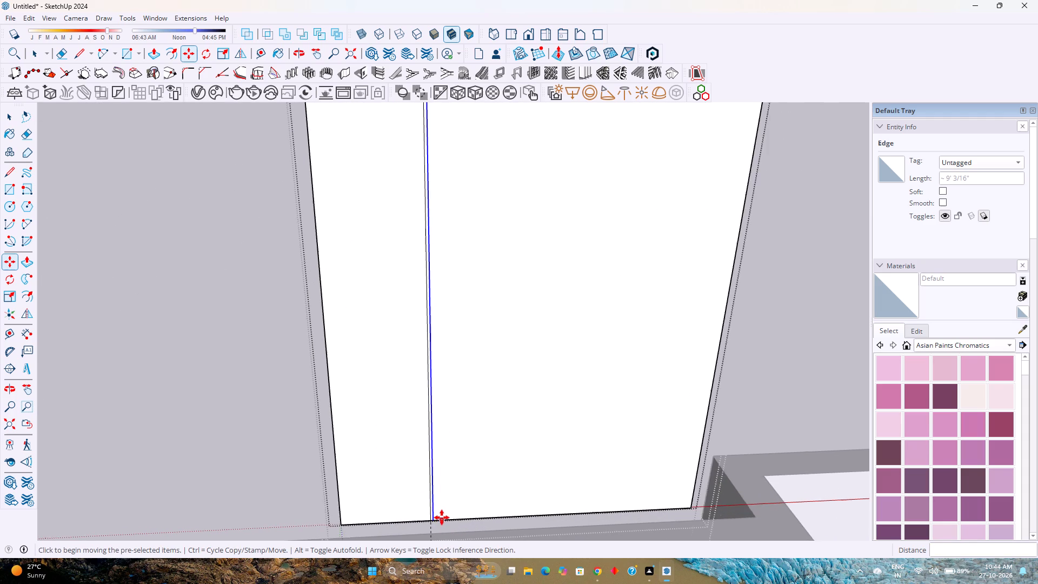
scroll(442, 517, "up", 1)
left_click(434, 521)
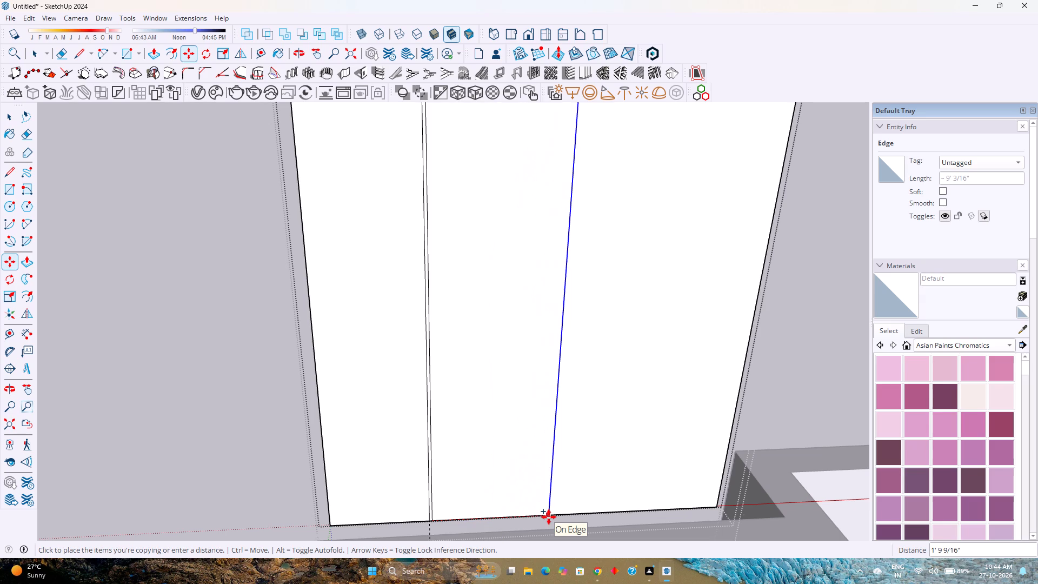
type("2'")
key("Return")
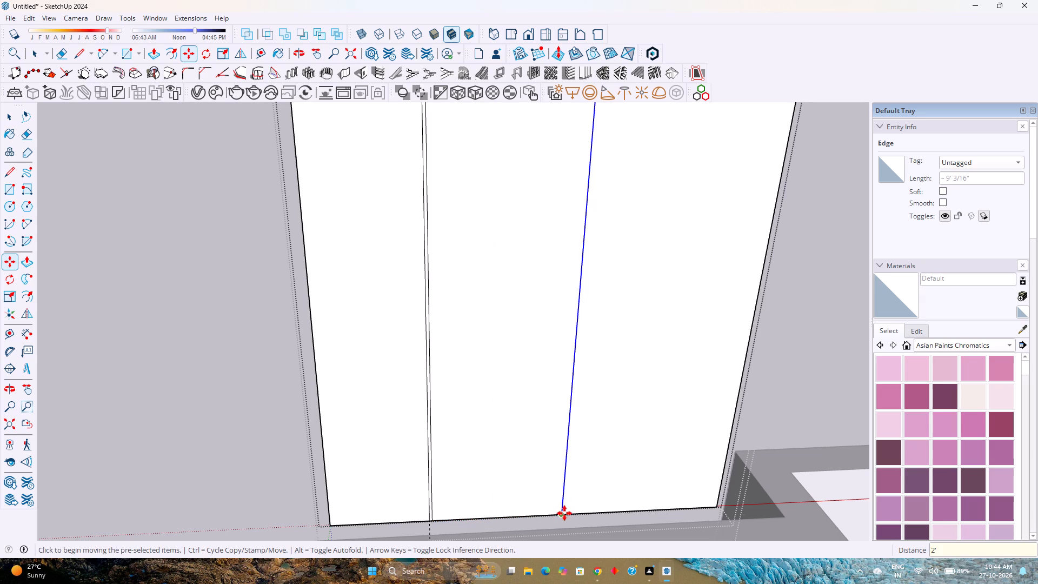
left_click(564, 513)
key("1")
key("Return")
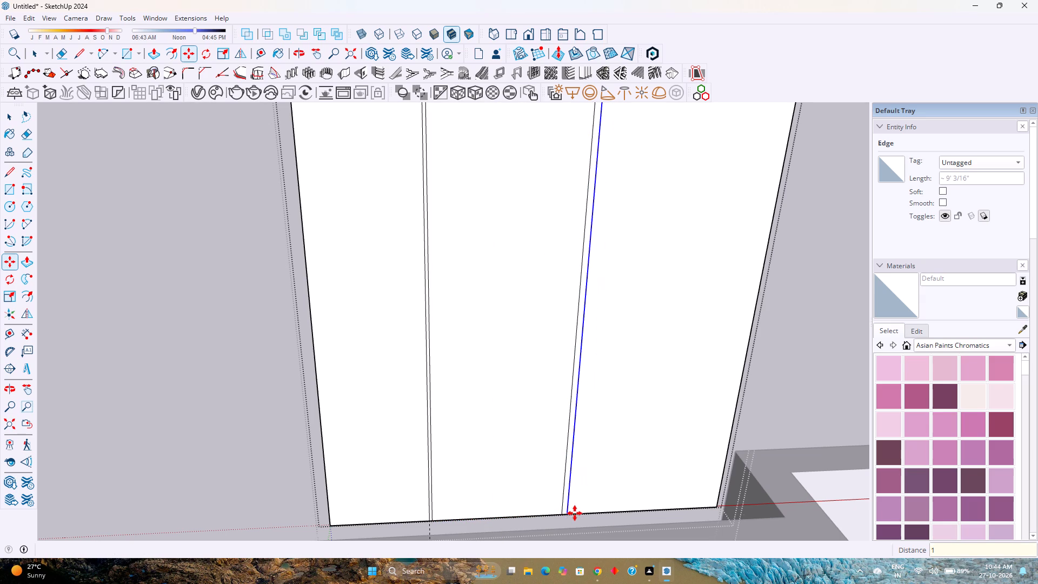
key("0")
type(".5")
key("Return")
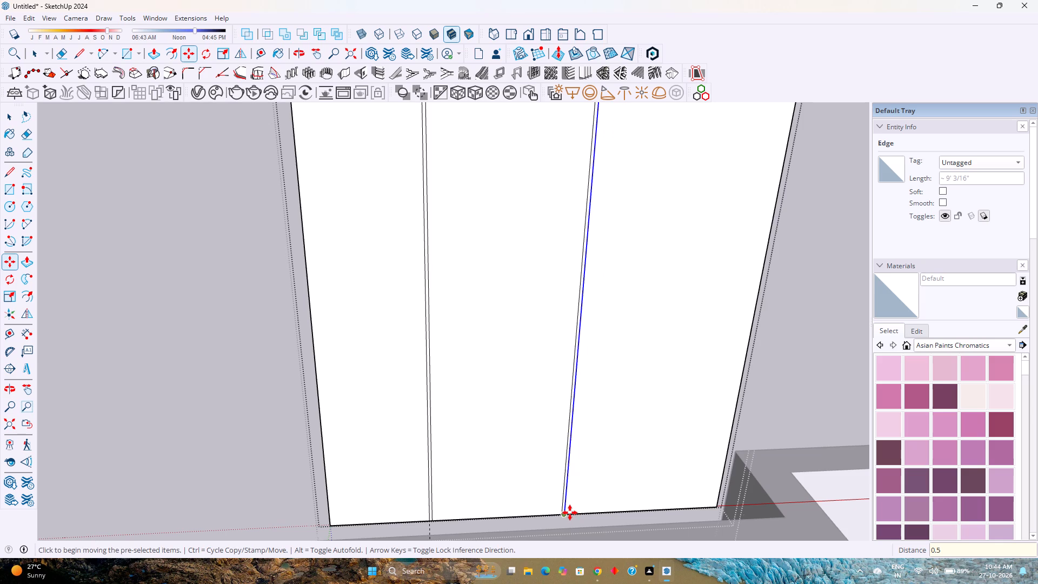
Outline a third narrow strip by copying the line 1'4" to the right, and that copy another 0.5".
scroll(570, 513, "up", 5)
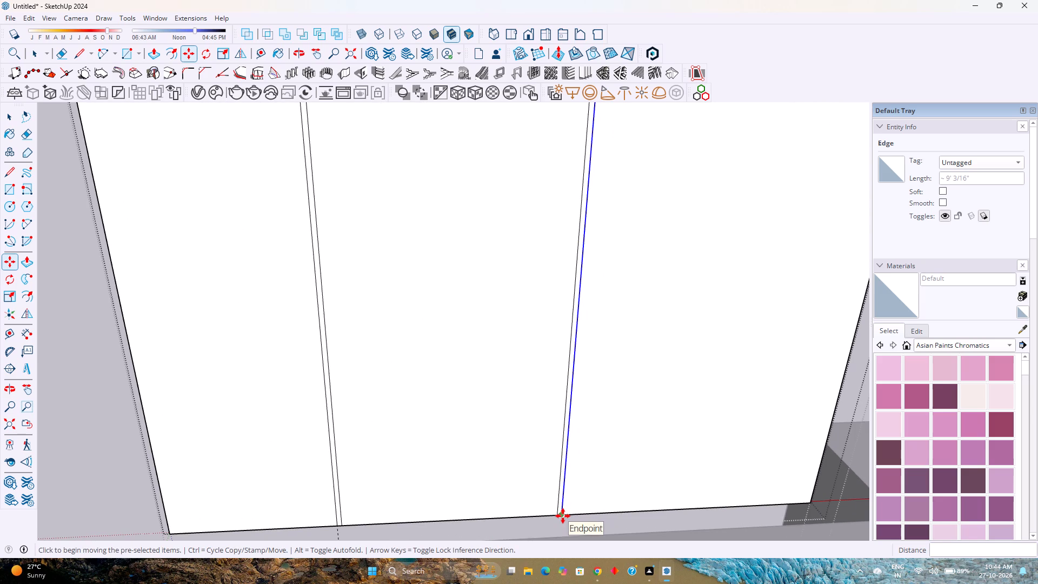
left_click(563, 516)
type("1'")
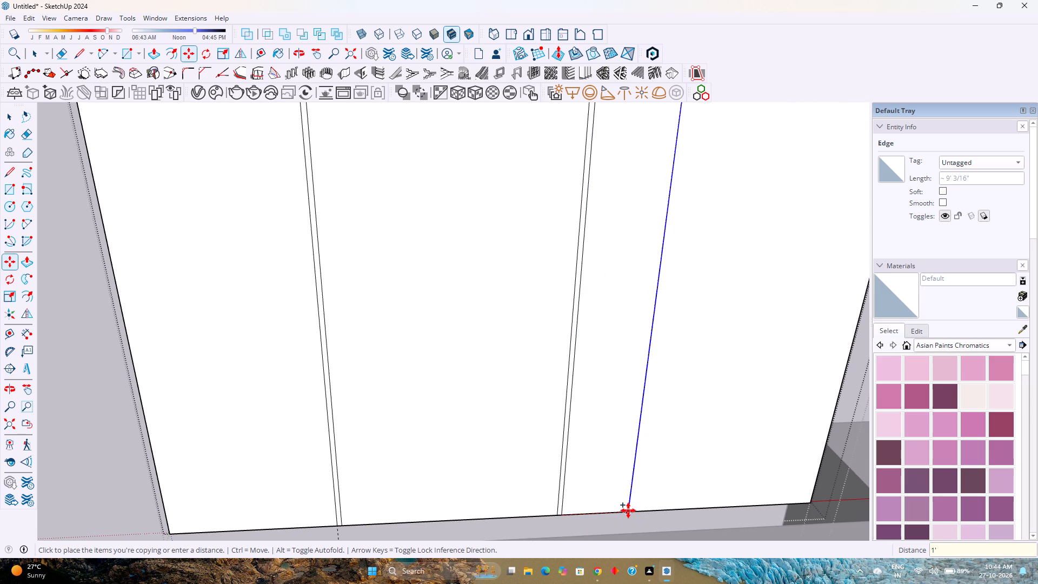
type("4\"")
key("Return")
scroll(688, 508, "down", 3)
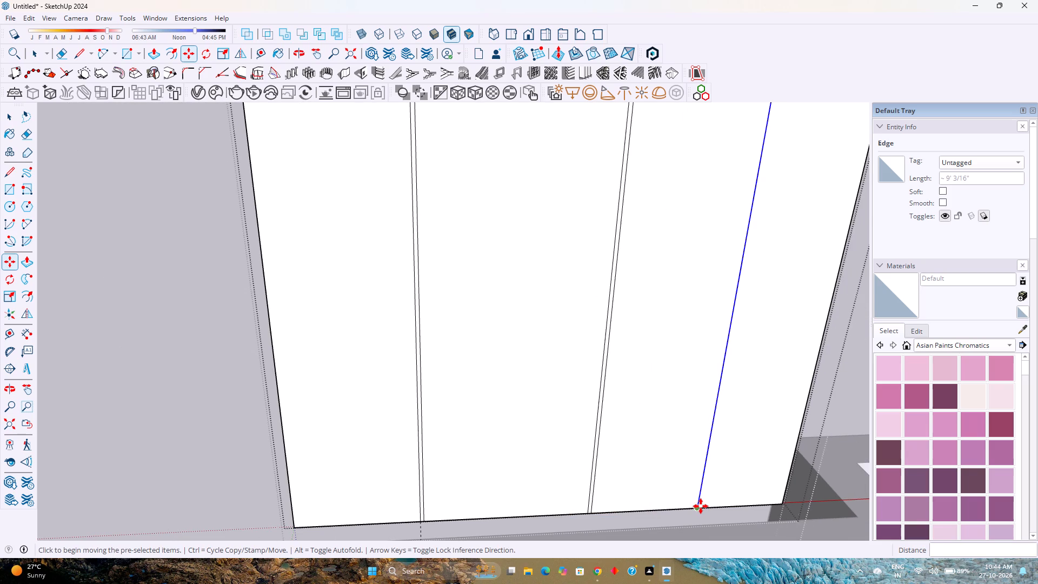
left_click(701, 506)
type("0.5")
key("Return")
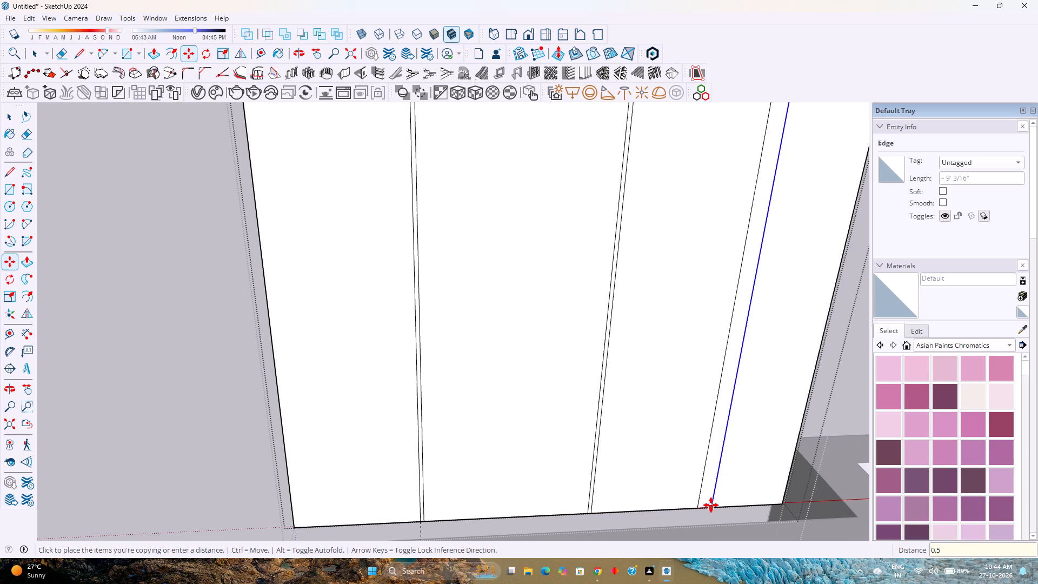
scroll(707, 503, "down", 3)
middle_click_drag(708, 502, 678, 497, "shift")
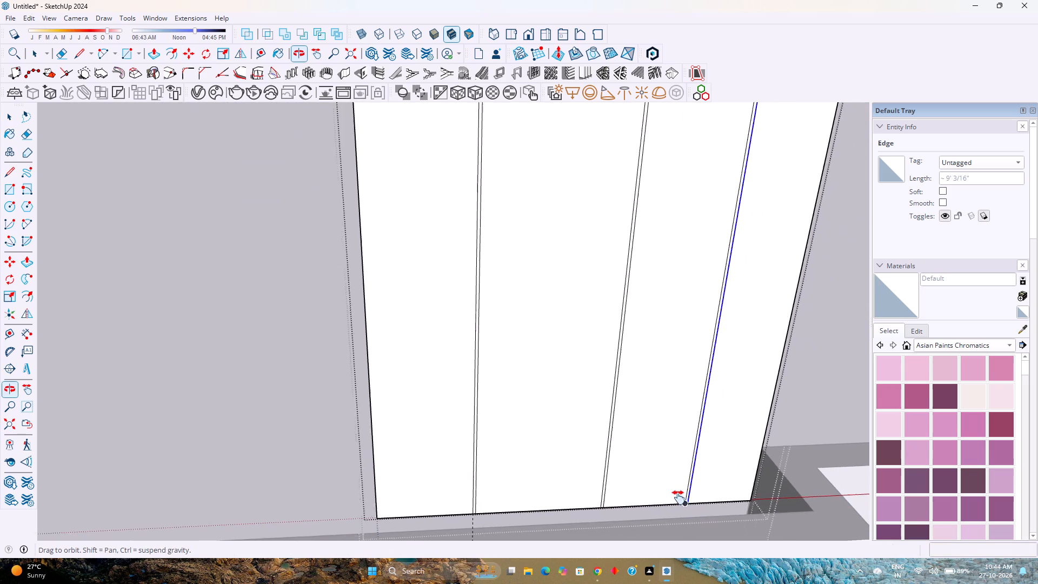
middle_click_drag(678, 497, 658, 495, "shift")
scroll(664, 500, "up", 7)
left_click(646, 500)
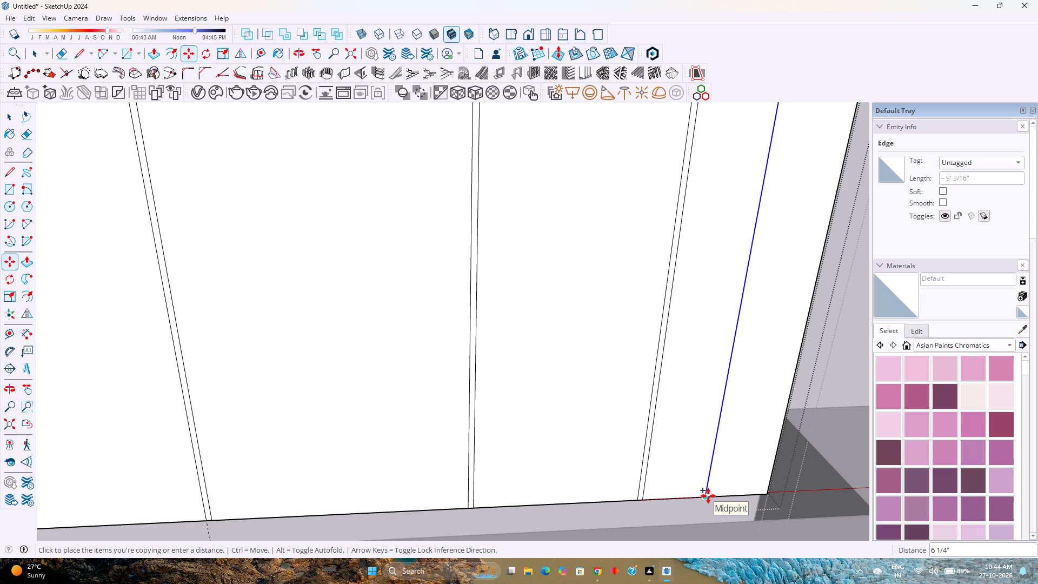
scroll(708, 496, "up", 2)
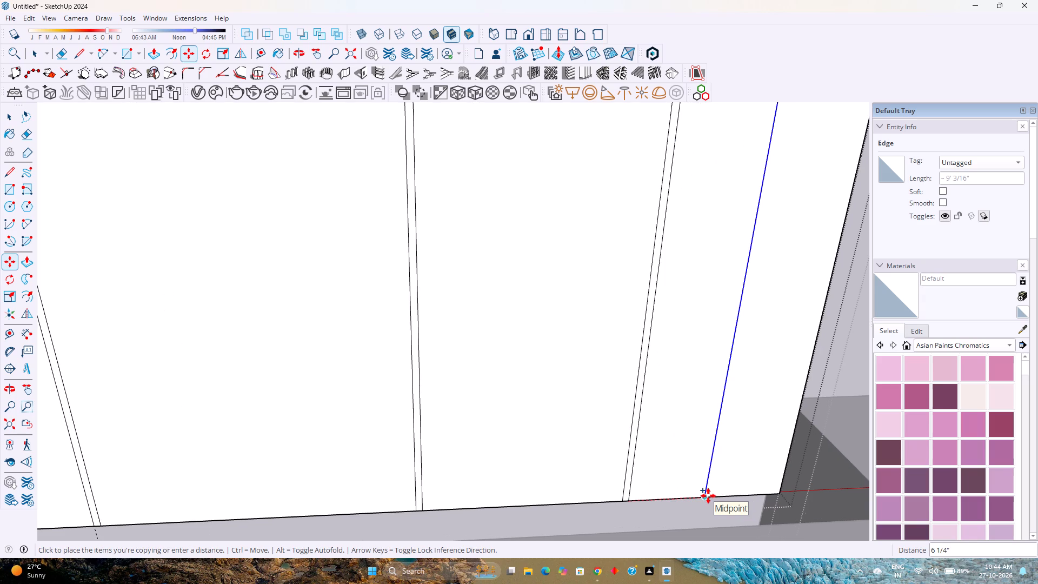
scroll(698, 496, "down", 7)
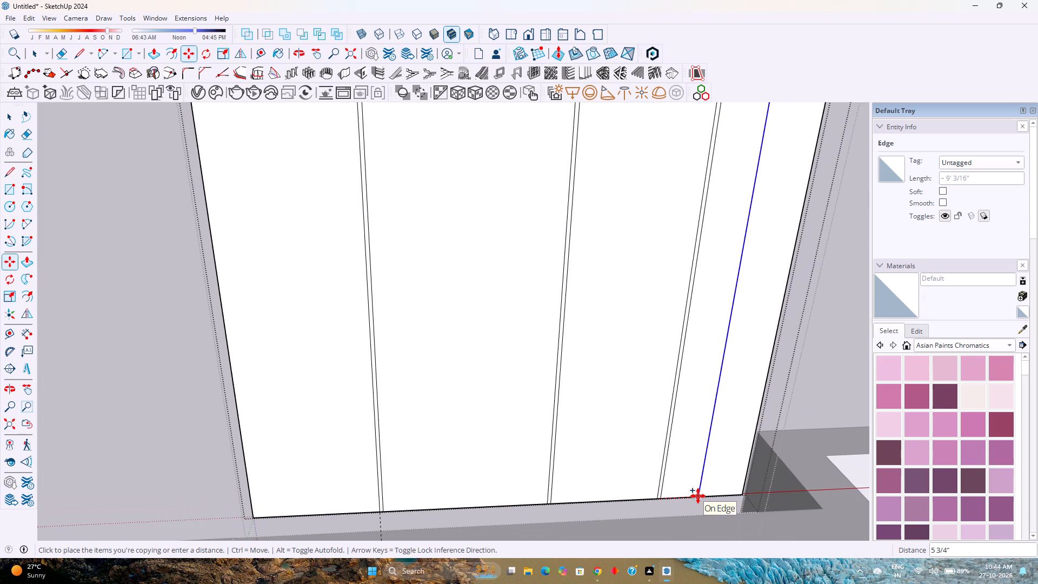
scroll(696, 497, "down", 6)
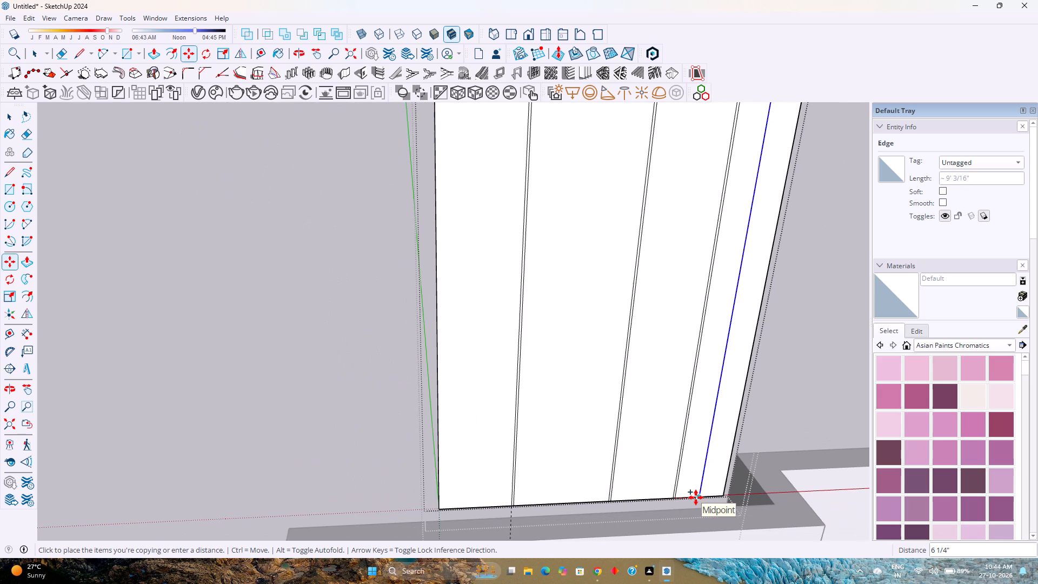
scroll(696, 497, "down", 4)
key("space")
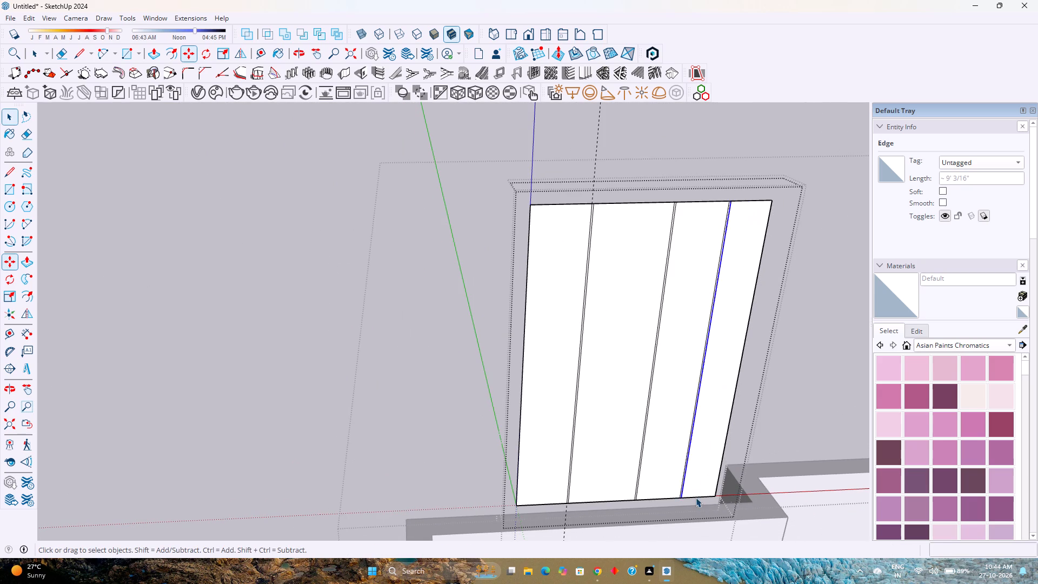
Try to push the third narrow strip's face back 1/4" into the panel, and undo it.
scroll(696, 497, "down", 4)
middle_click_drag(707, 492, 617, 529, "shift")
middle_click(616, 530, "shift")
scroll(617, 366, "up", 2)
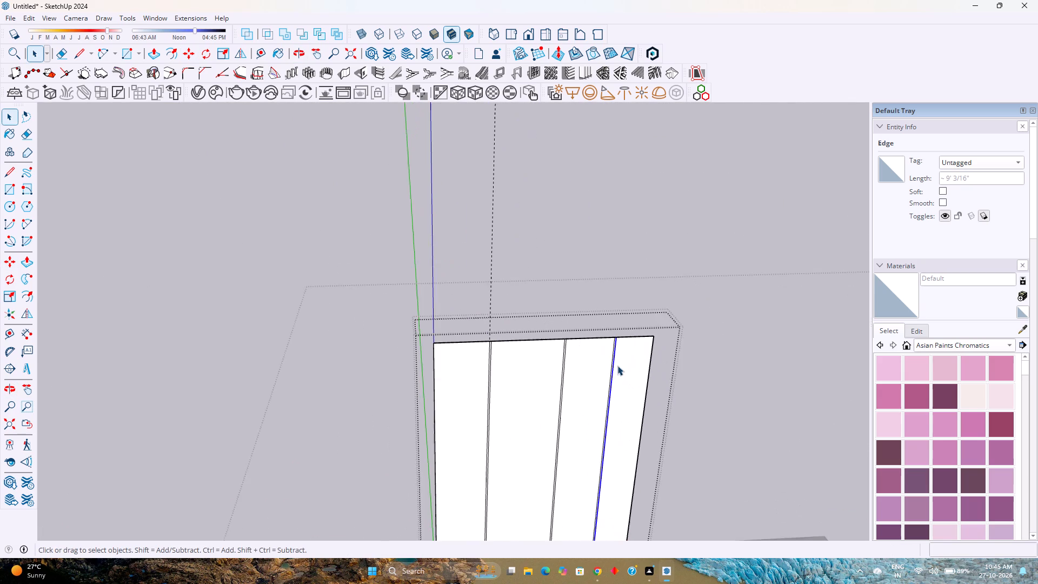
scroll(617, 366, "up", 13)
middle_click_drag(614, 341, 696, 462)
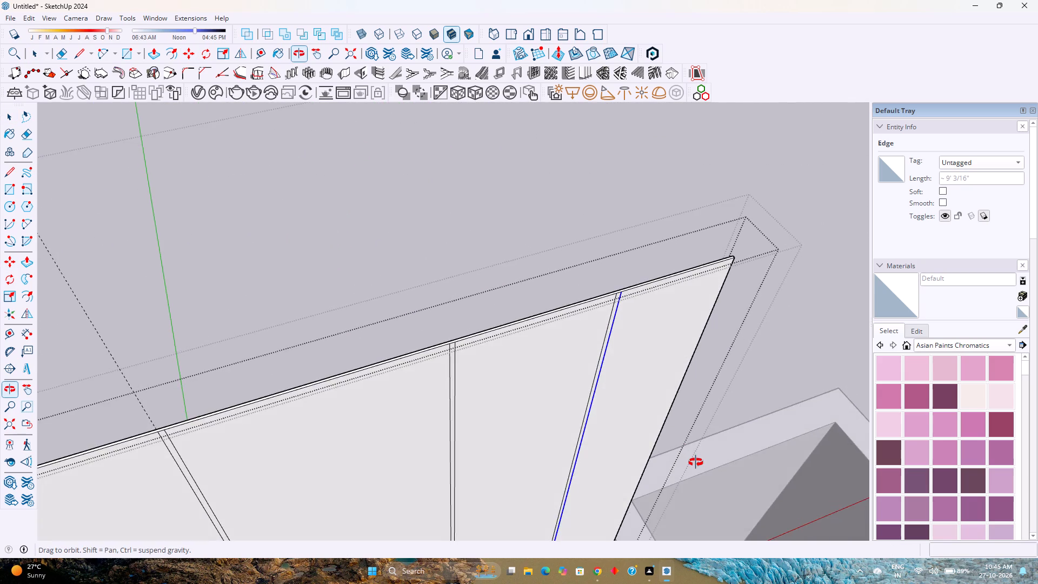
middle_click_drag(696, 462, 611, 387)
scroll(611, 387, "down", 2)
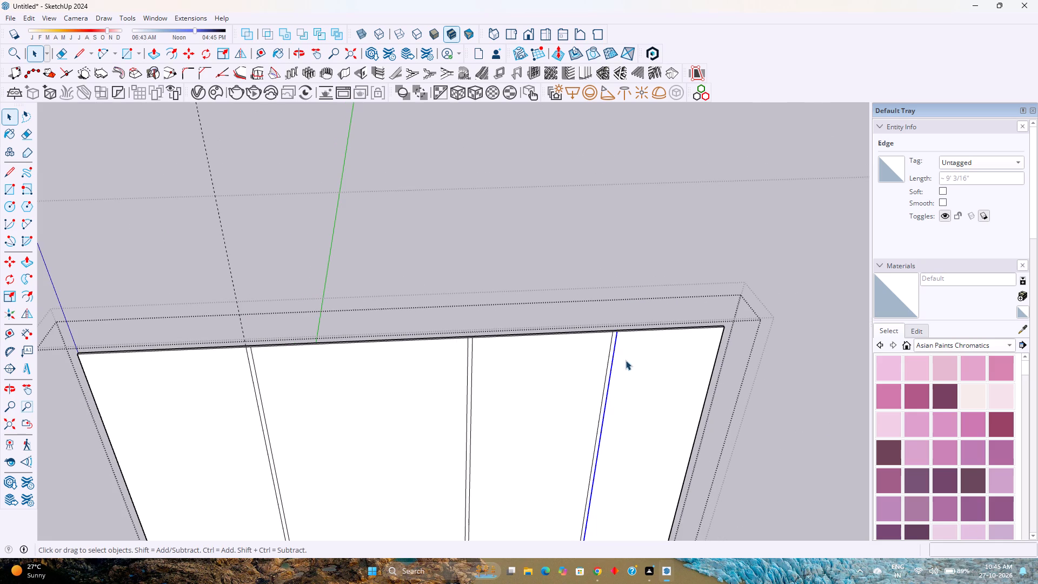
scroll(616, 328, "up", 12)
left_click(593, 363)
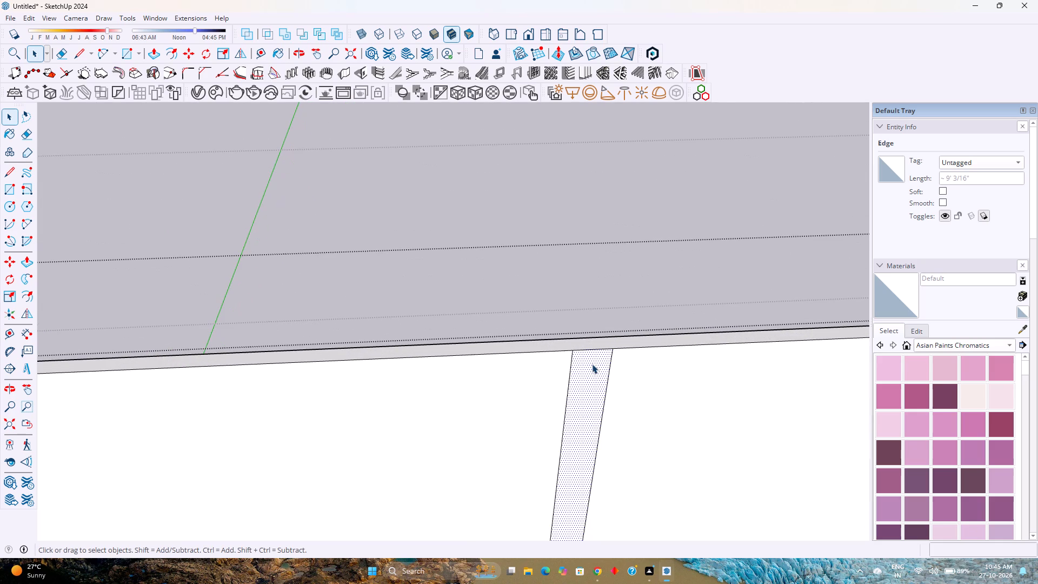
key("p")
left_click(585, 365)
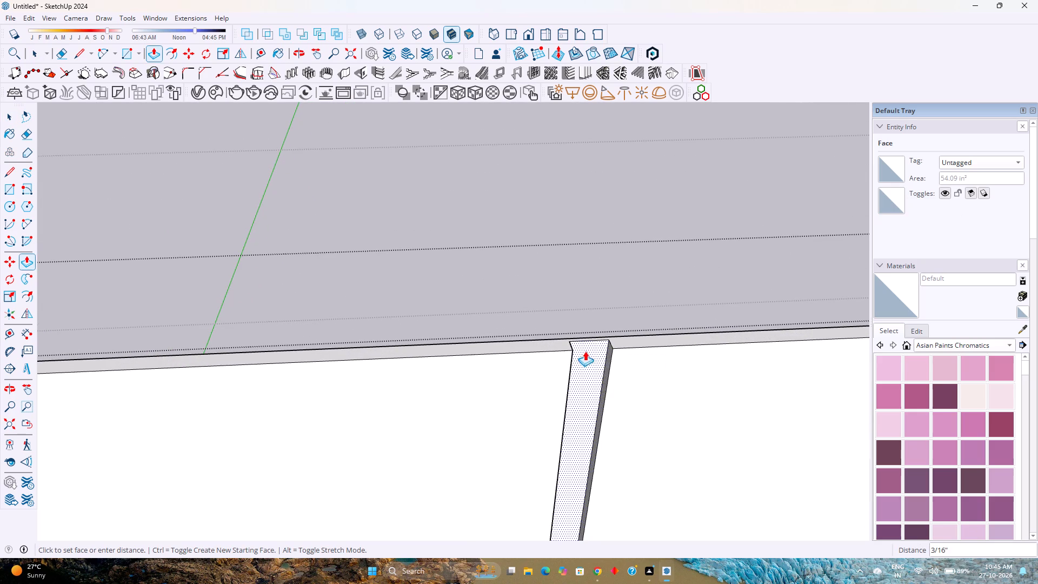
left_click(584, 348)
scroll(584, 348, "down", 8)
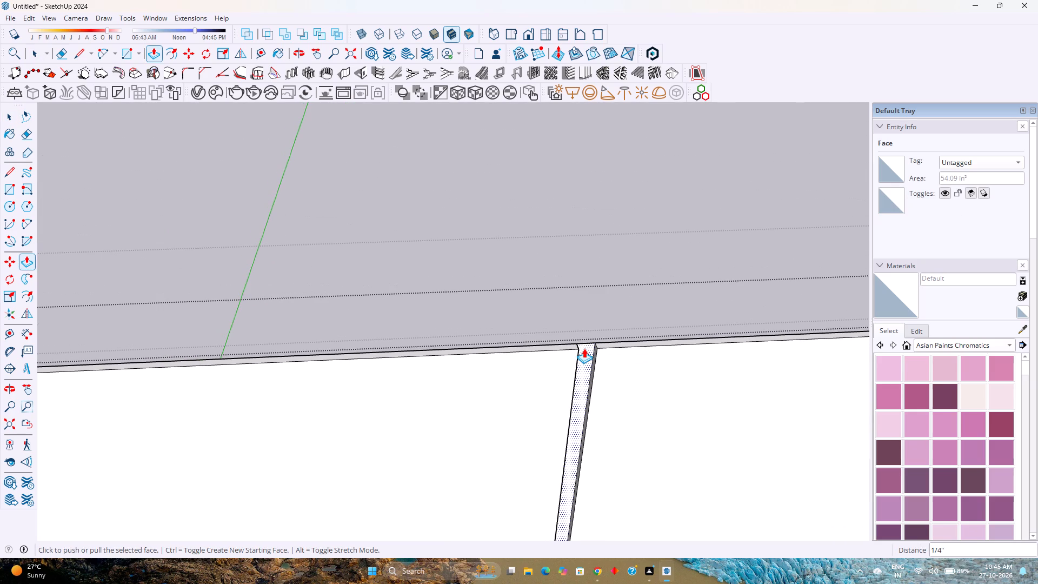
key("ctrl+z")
Recess the third narrow strip's face 1/4" into the panel with Push/Pull.
left_click(587, 361)
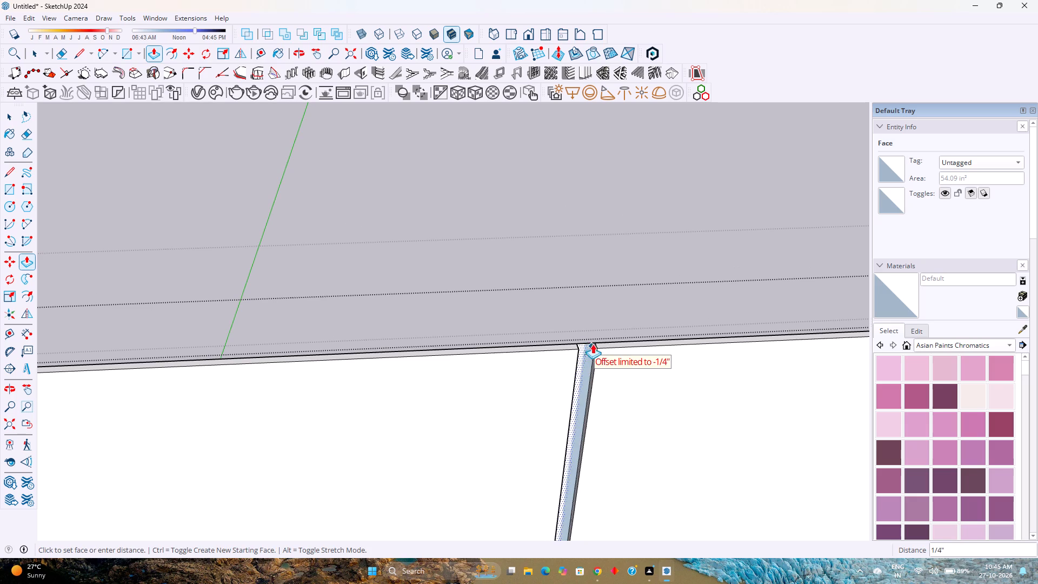
left_click(589, 342)
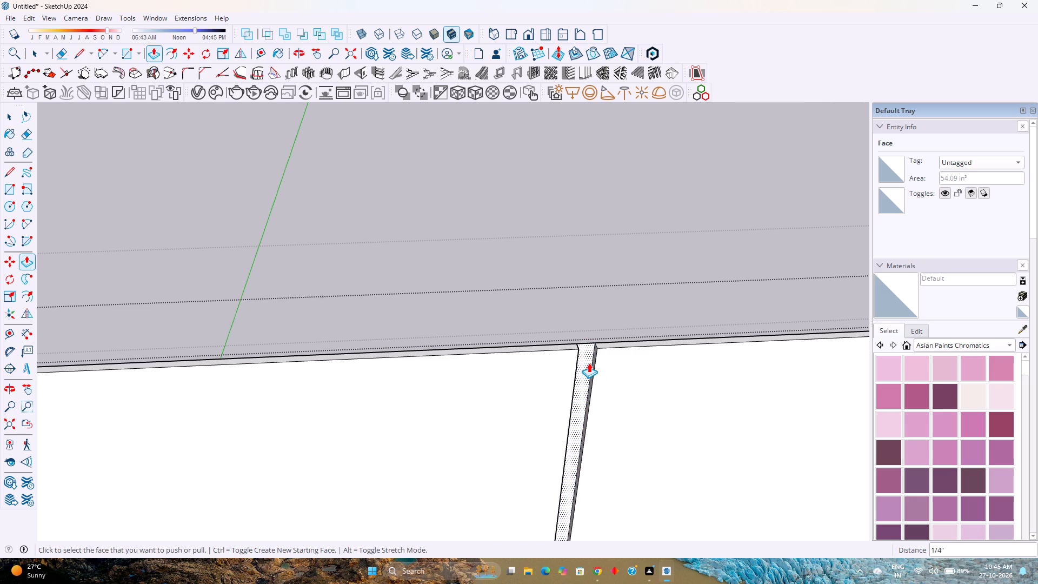
scroll(589, 363, "down", 2)
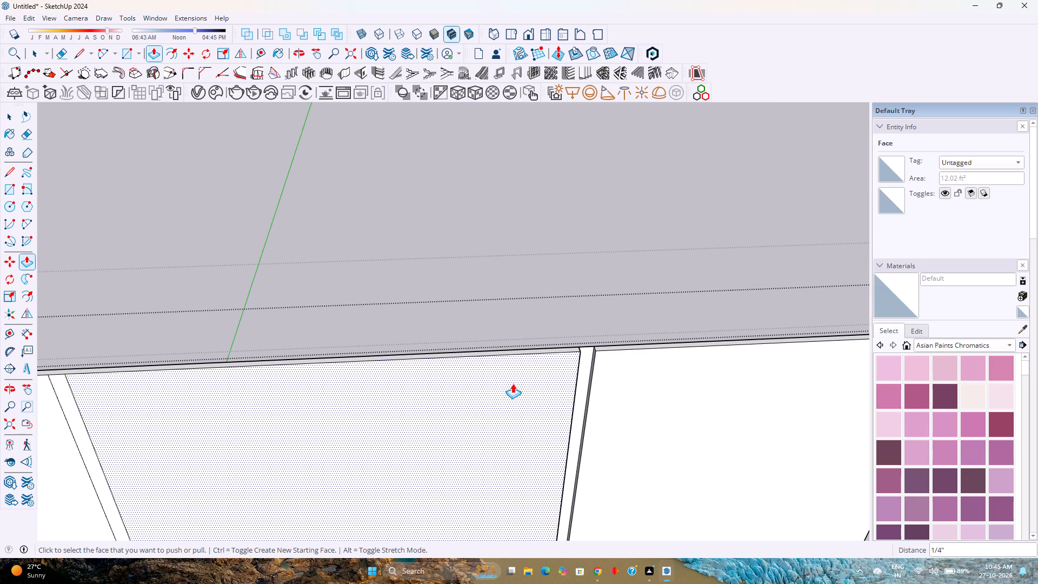
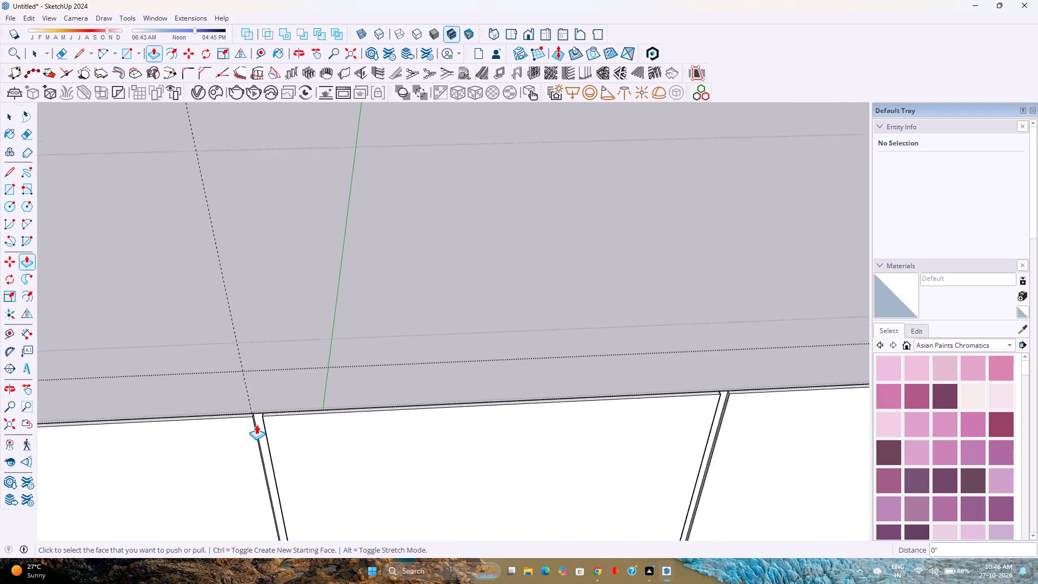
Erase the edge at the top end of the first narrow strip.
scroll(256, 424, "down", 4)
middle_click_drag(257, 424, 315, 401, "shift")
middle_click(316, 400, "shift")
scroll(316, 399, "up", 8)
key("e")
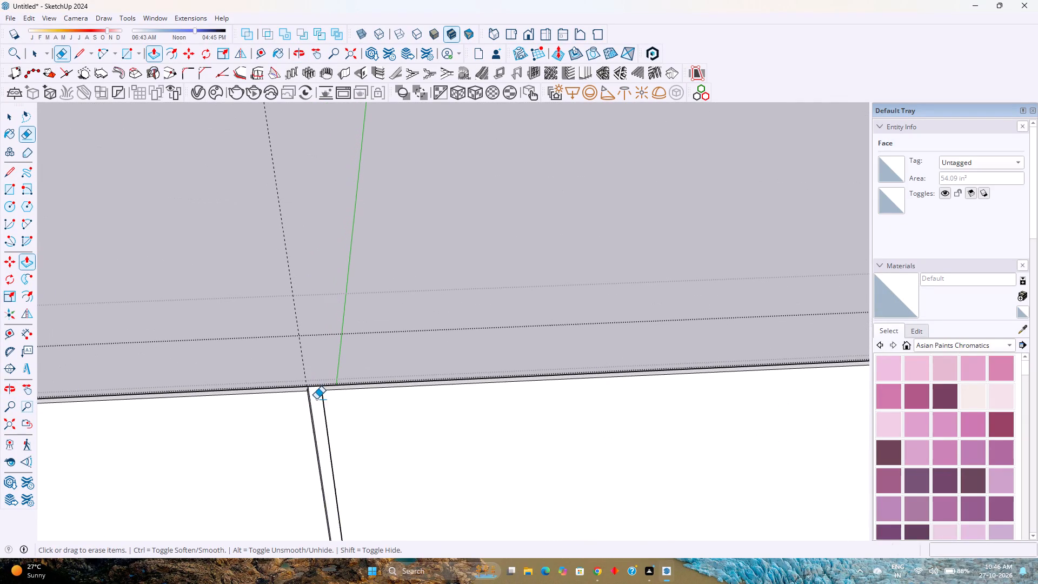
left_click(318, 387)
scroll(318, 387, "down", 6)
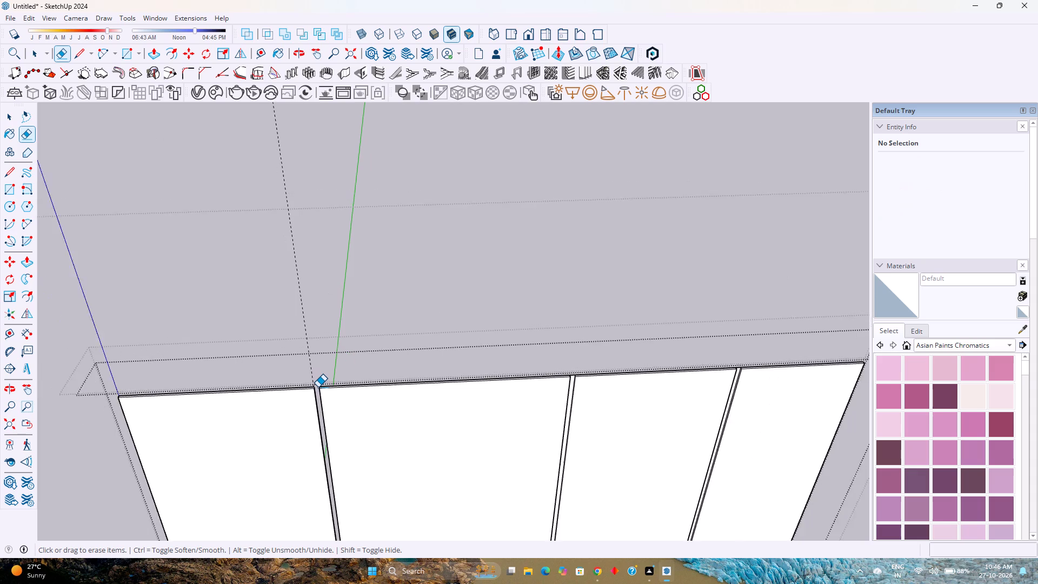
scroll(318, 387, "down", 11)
Undo the erasure and all three narrow recessed strips on the back-wall panel.
key("ctrl+z")
key("ctrl+z")
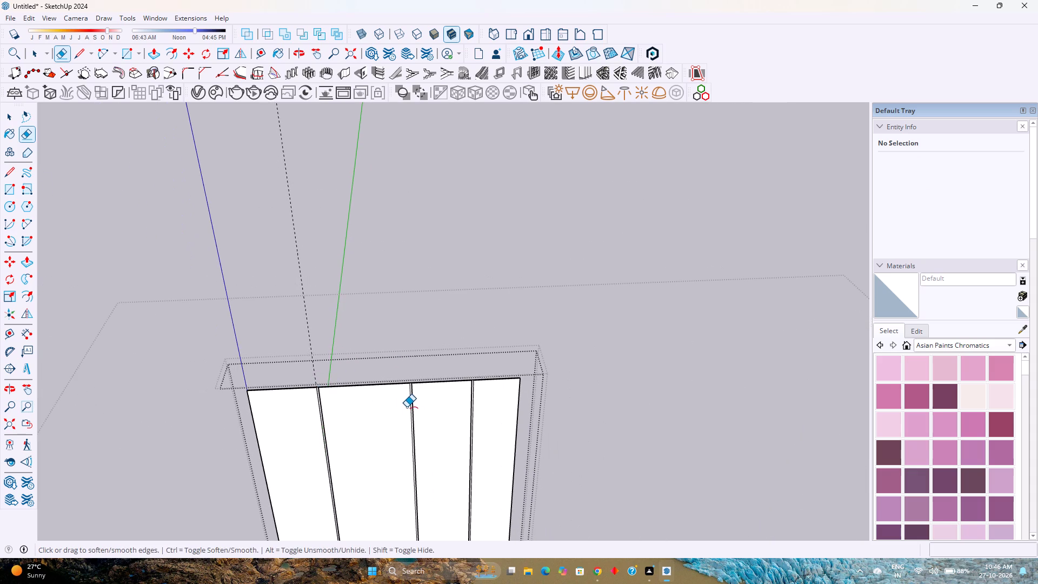
key("ctrl+z")
key("ctrl+z")
key("ctrl+z")
key("ctrl+z")
key("ctrl+z")
key("ctrl+z")
key("ctrl+z")
key("ctrl+z")
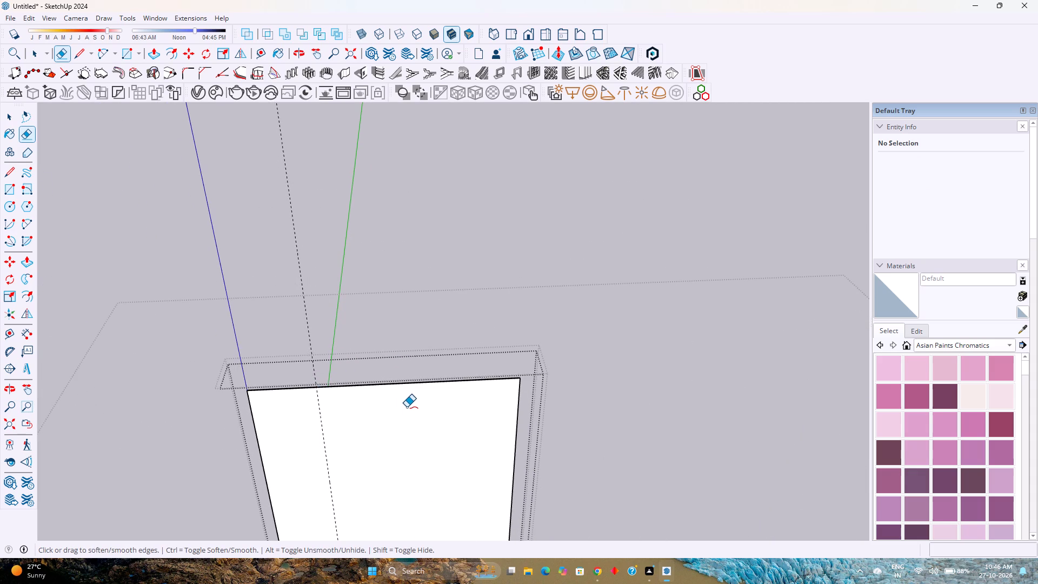
Add two vertical guides to the right of the panel's existing guide, spaced 2' and a further 1'5".
scroll(407, 407, "down", 4)
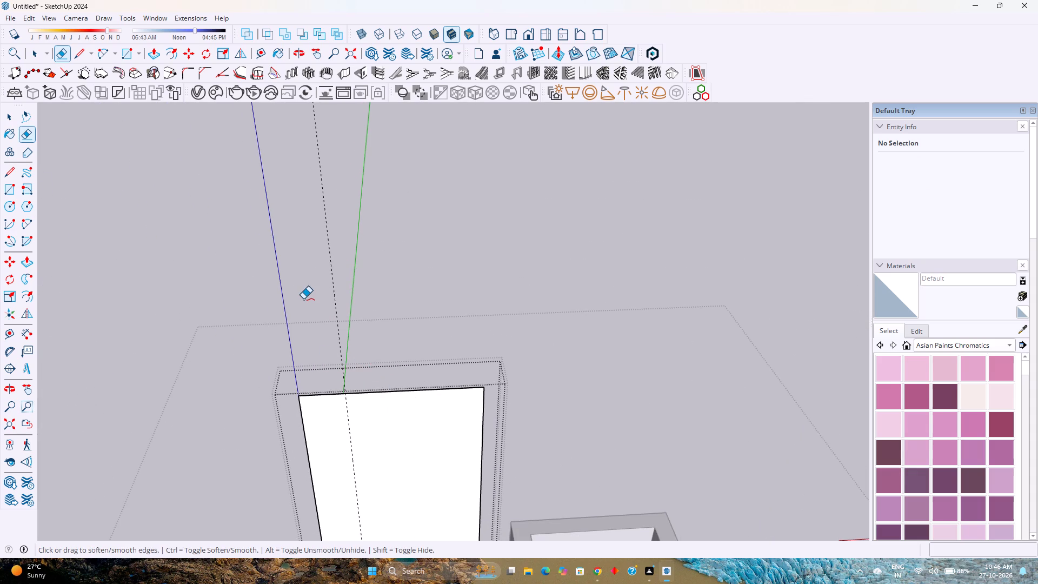
key("space")
scroll(303, 299, "down", 4)
middle_click_drag(343, 336, 376, 242, "shift")
middle_click(376, 242, "shift")
middle_click_drag(405, 370, 403, 330)
scroll(403, 330, "up", 4)
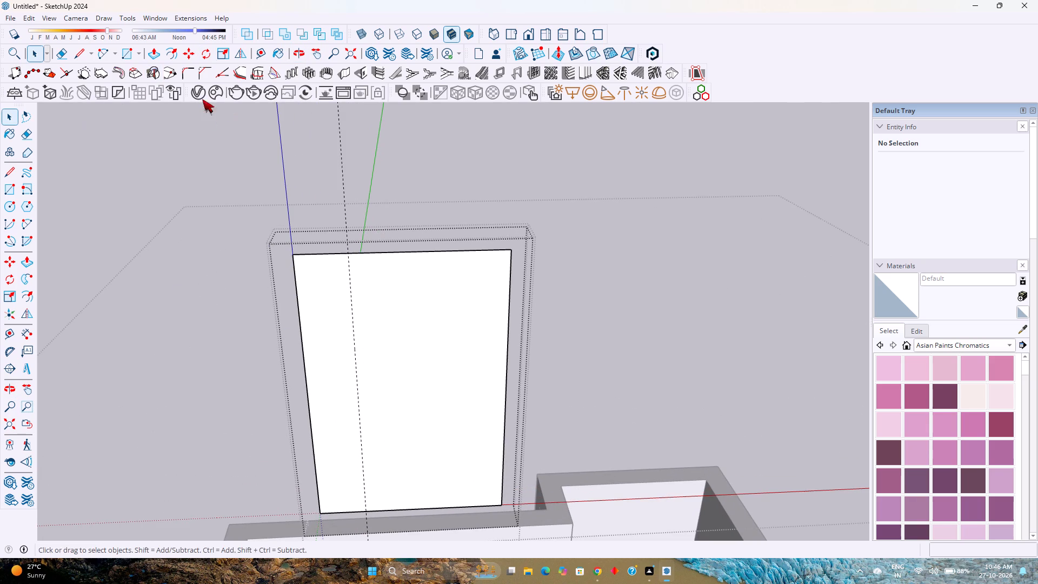
left_click(255, 50)
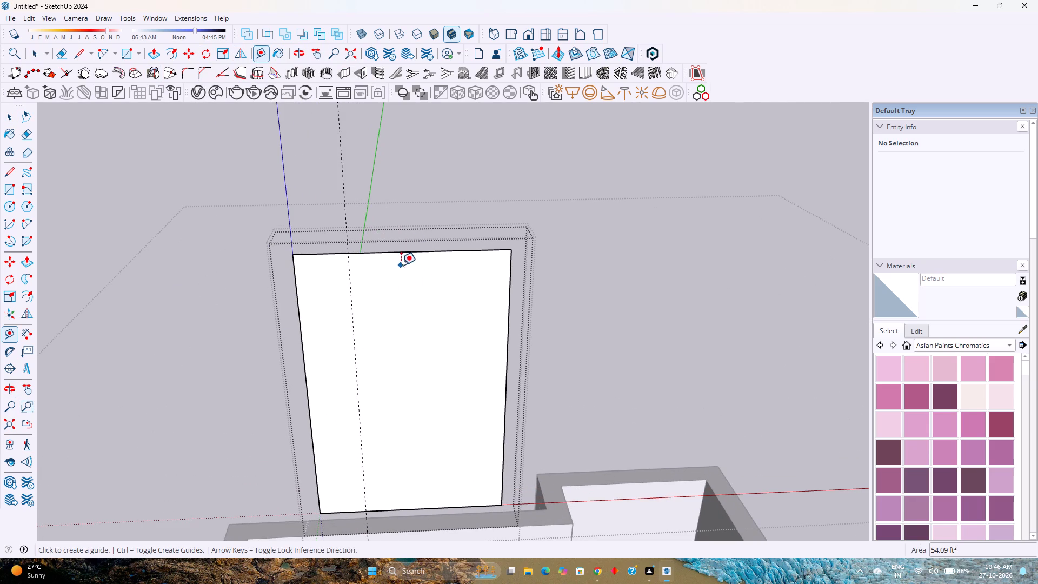
left_click(345, 212)
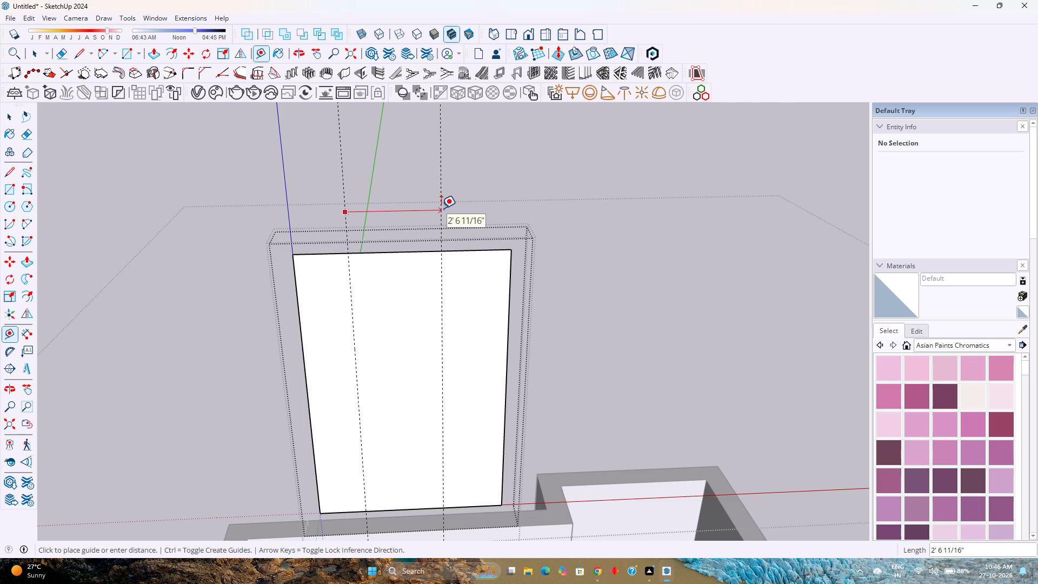
type("2'")
key("Return")
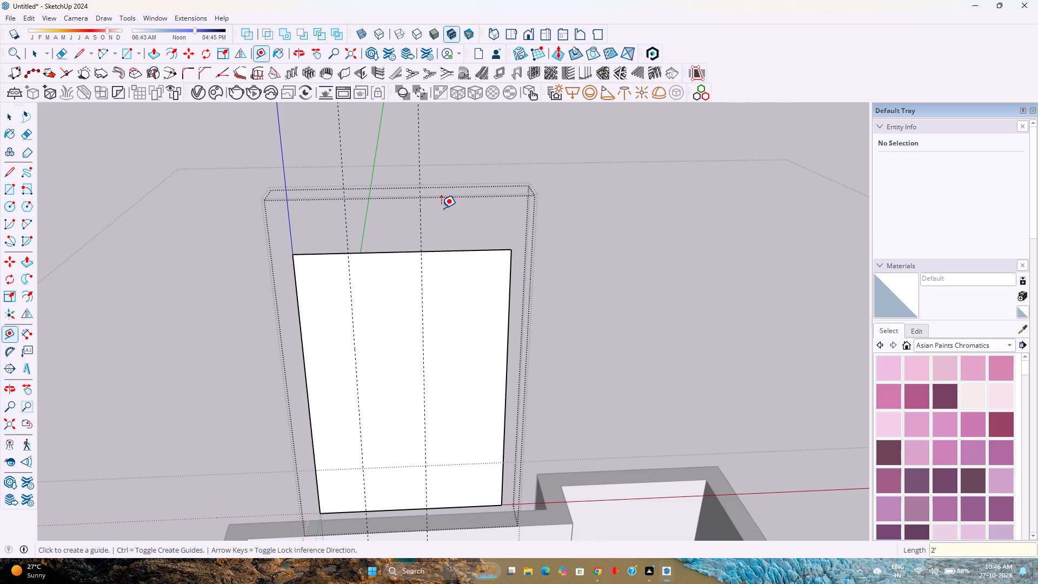
left_click(420, 223)
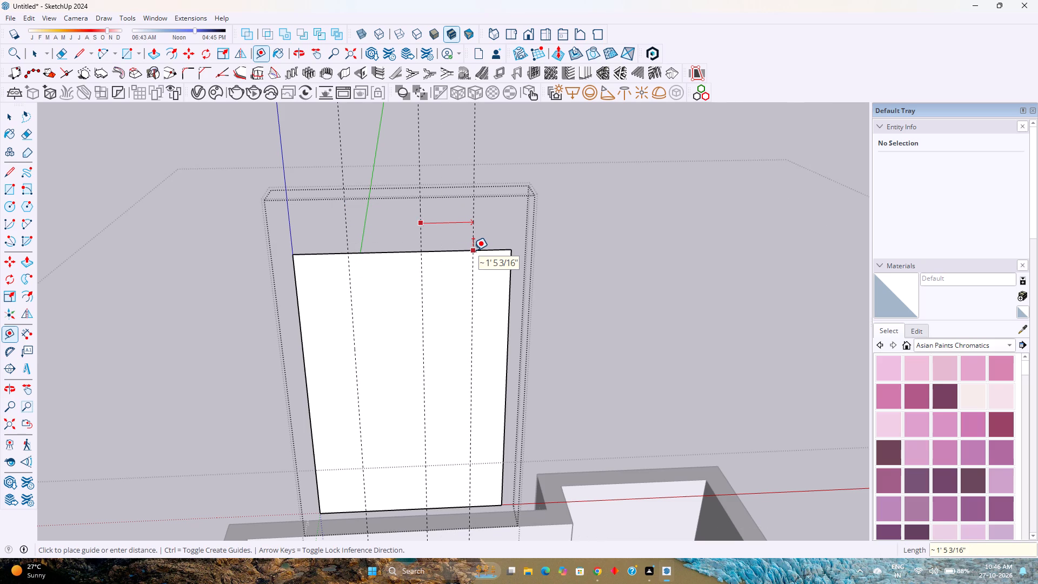
type("1'5\"")
key("Return")
Stack four horizontal guides up from the panel's bottom edge, spaced 2', 3', 1'4" and about 1'4 9/16".
left_click(384, 510)
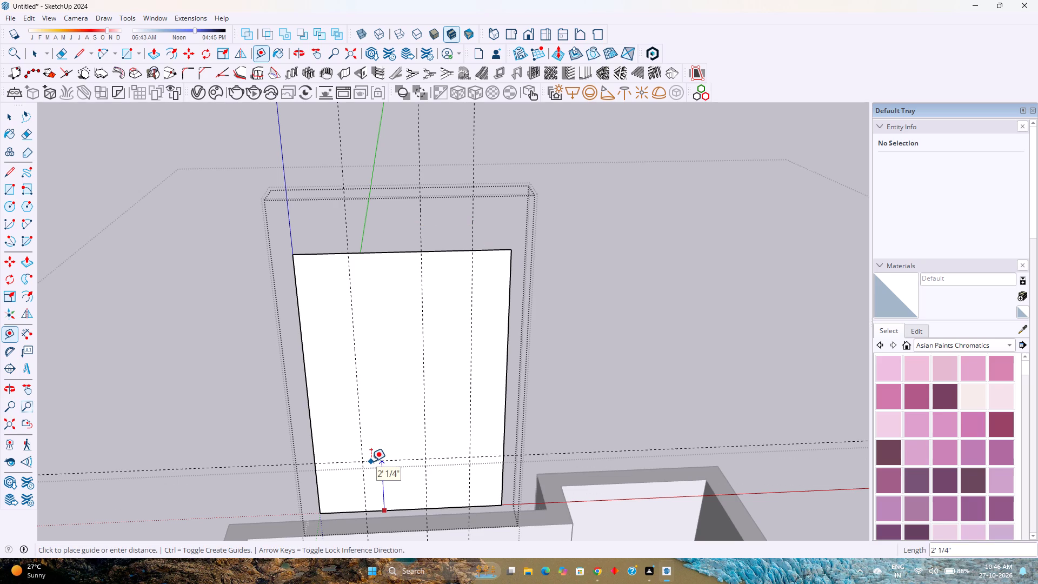
type("2'")
key("Return")
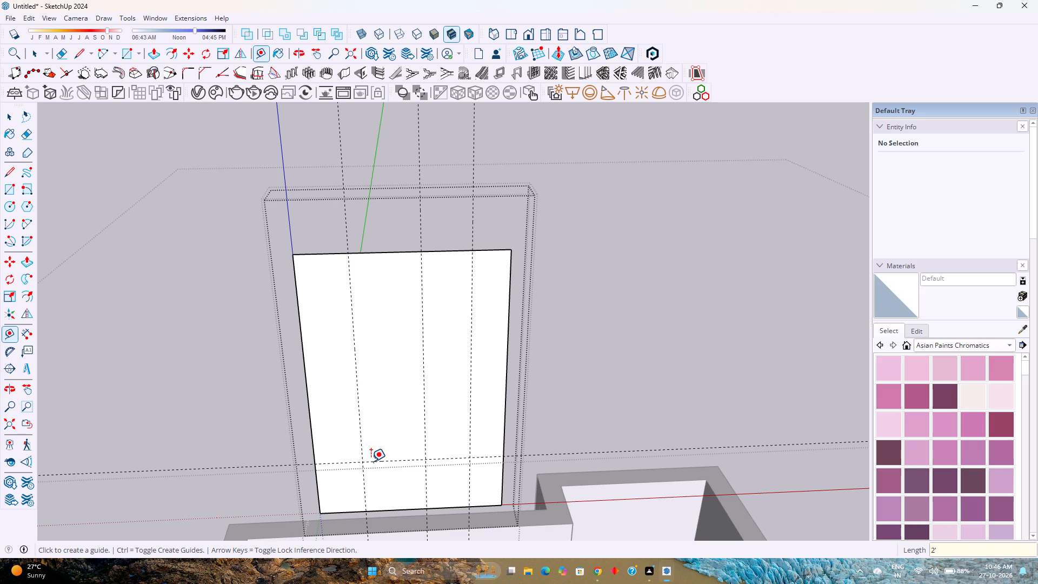
left_click(401, 458)
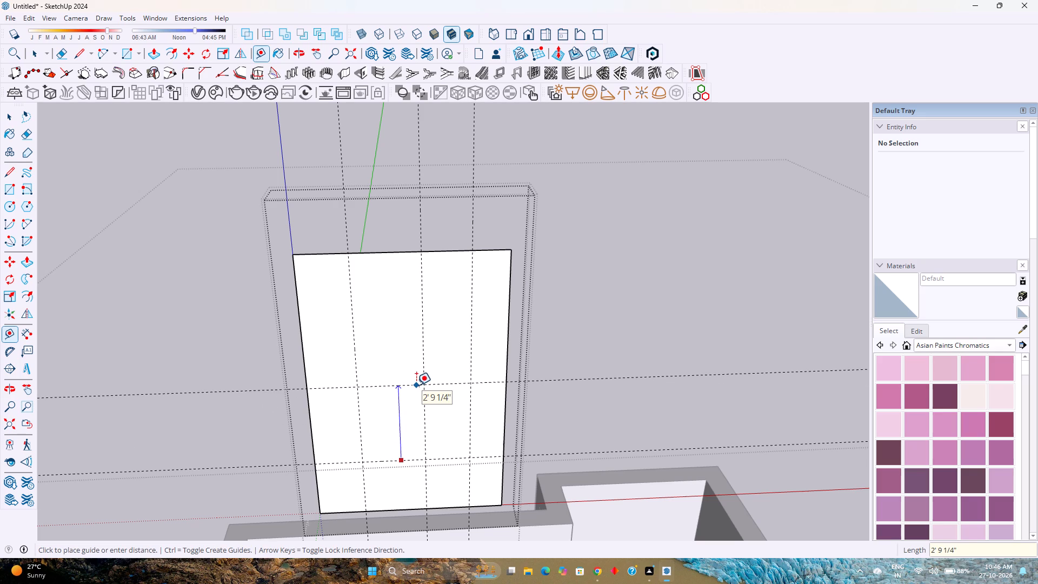
type("3'")
key("Return")
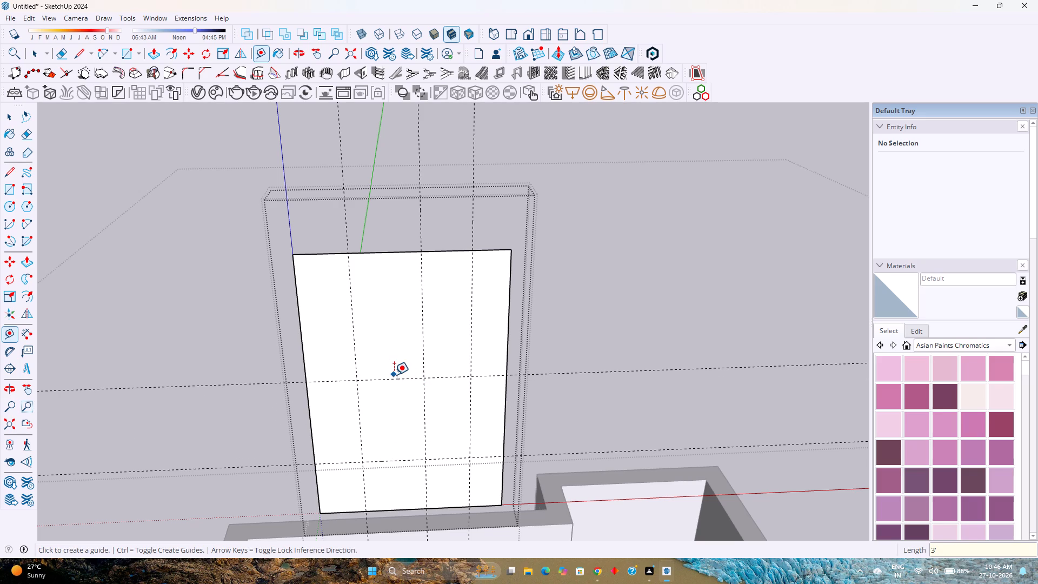
left_click(390, 377)
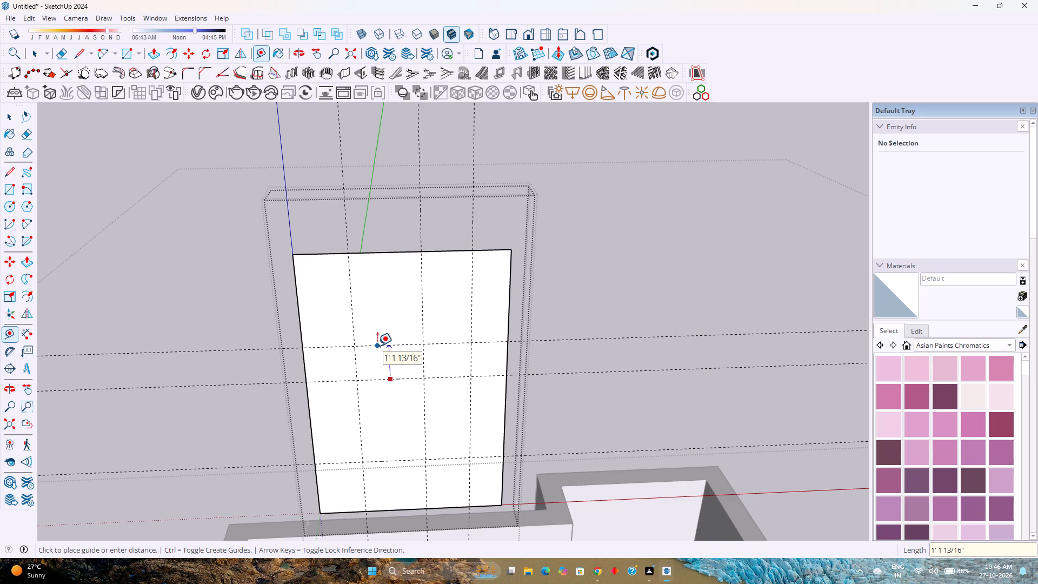
type("1'")
type("4\"")
key("Return")
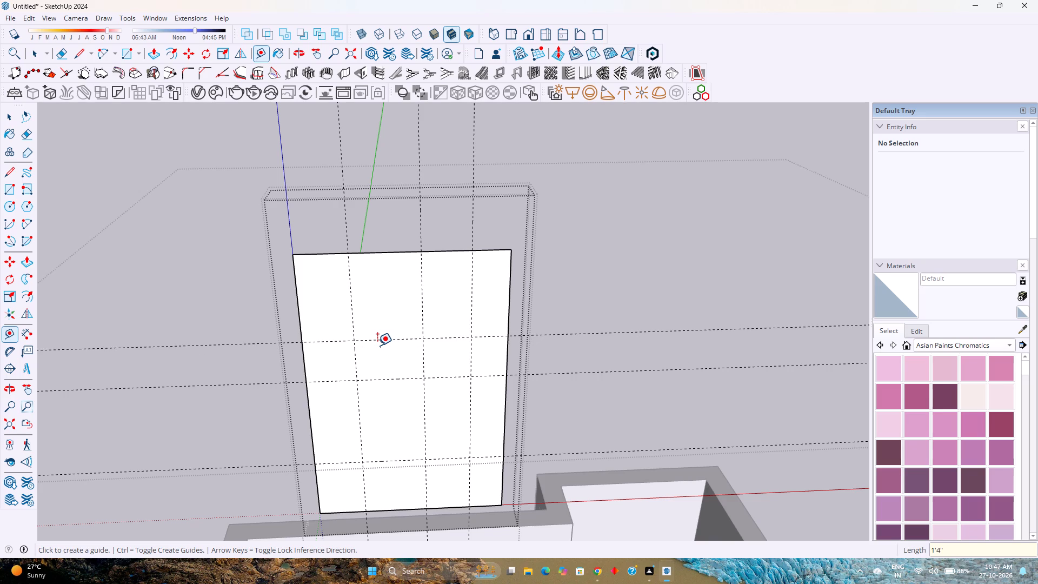
left_click(383, 341)
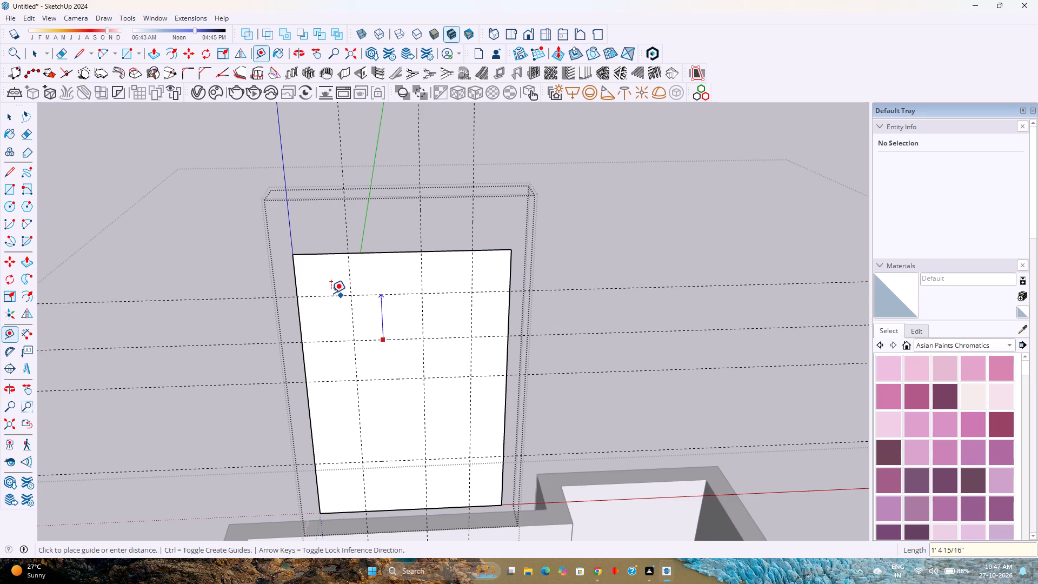
left_click(298, 298)
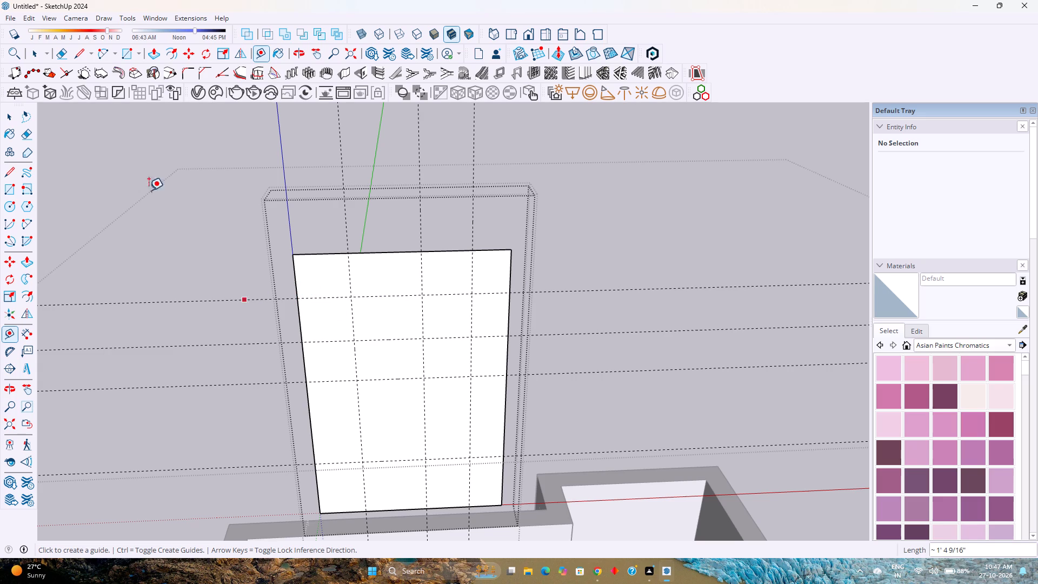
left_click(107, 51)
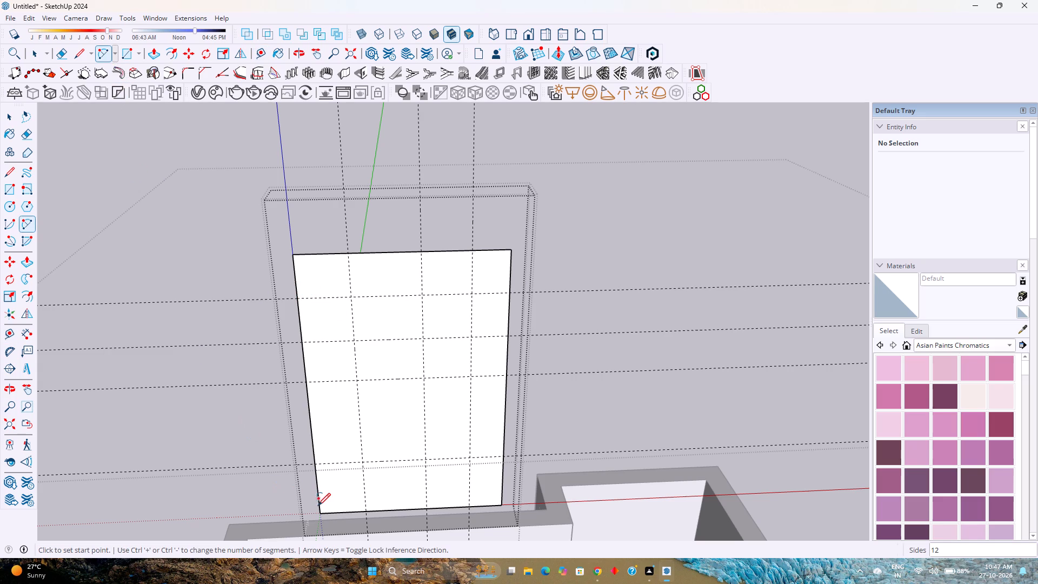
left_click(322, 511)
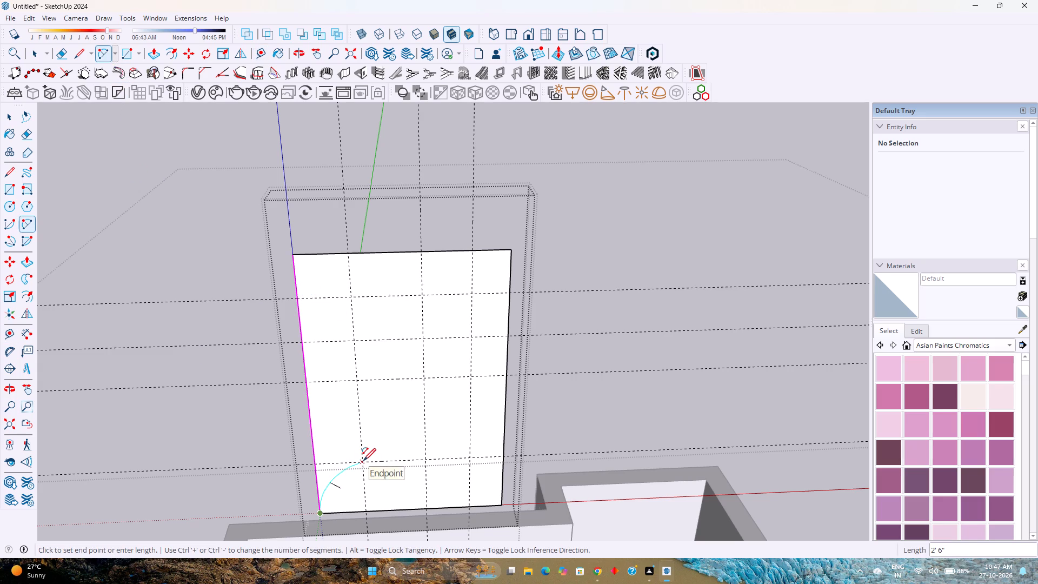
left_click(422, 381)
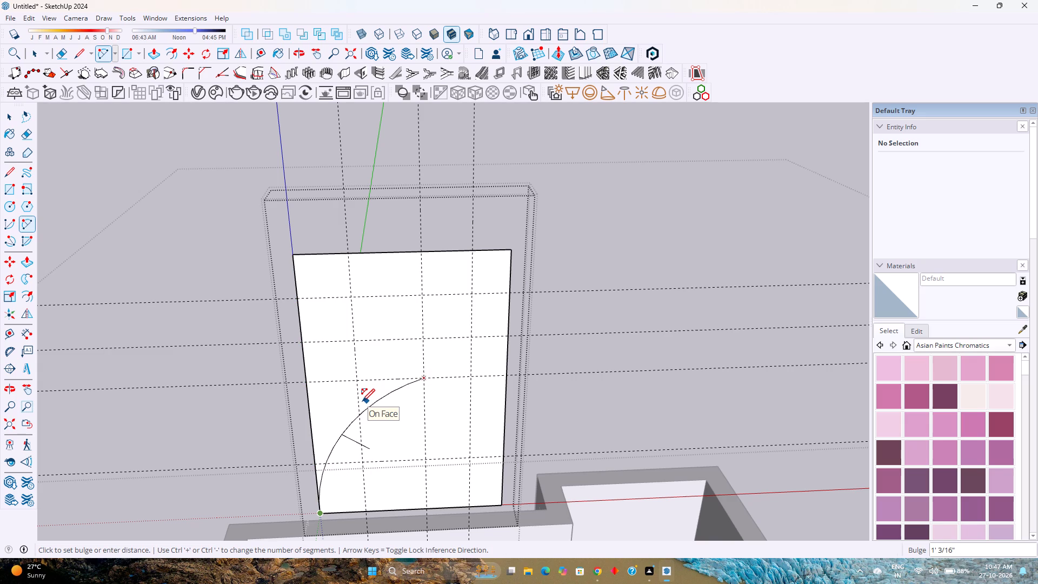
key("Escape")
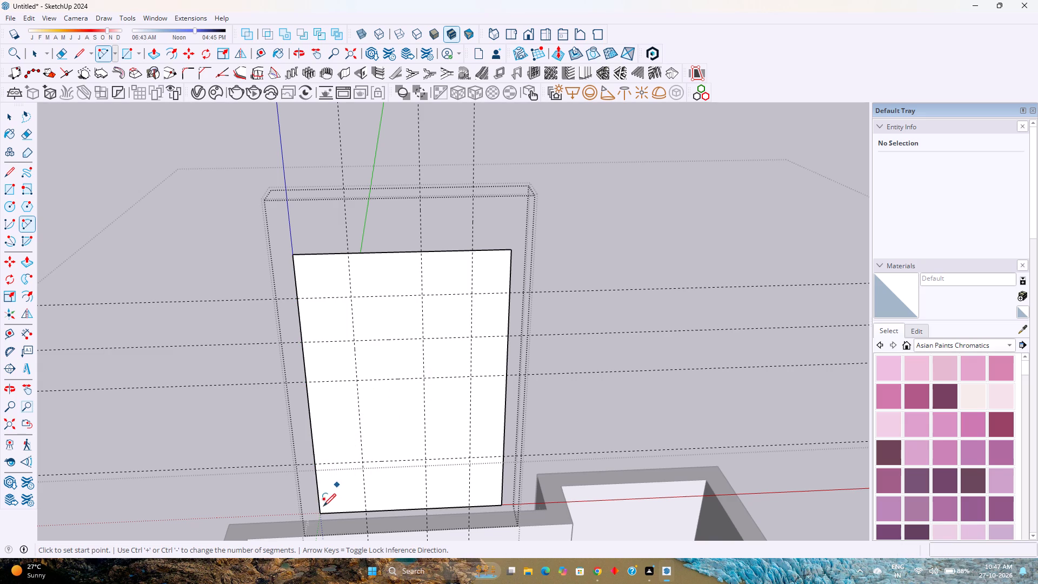
Draw a two-point arc from the panel's bottom-left corner to the first guide intersection, bulging about 4 5/16".
left_click(322, 513)
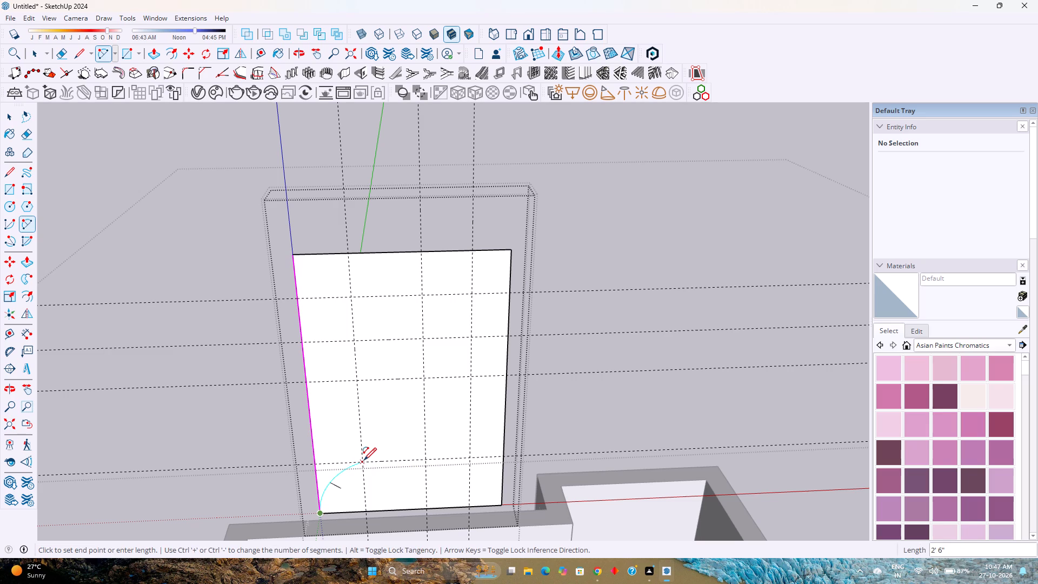
left_click(364, 460)
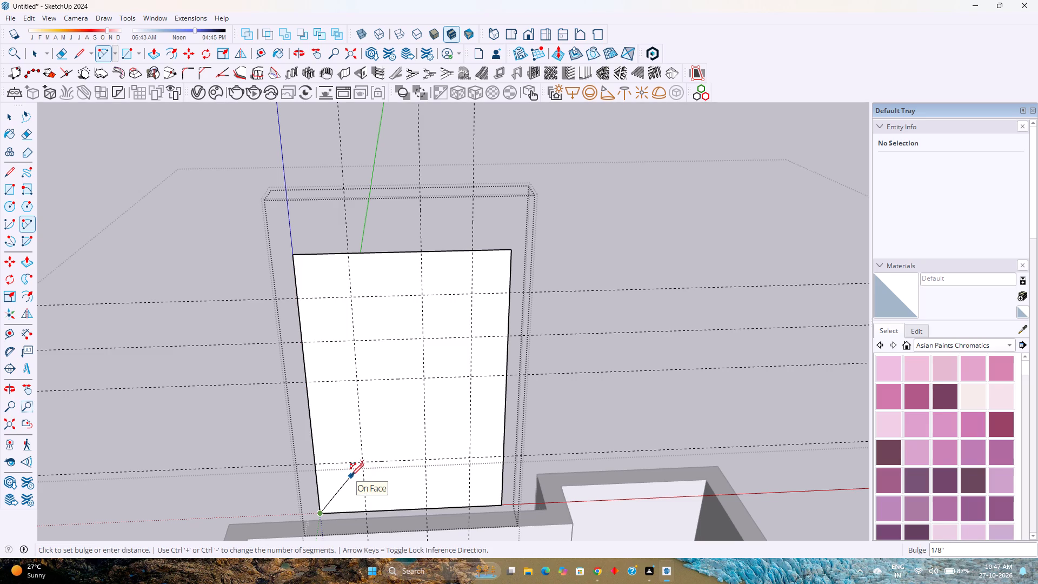
scroll(331, 480, "up", 2)
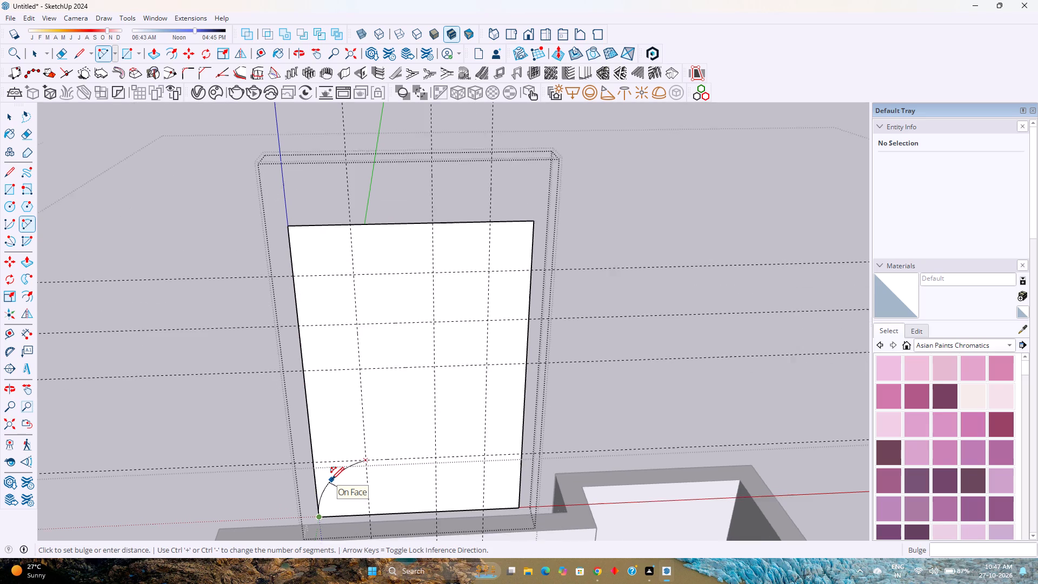
scroll(331, 480, "up", 4)
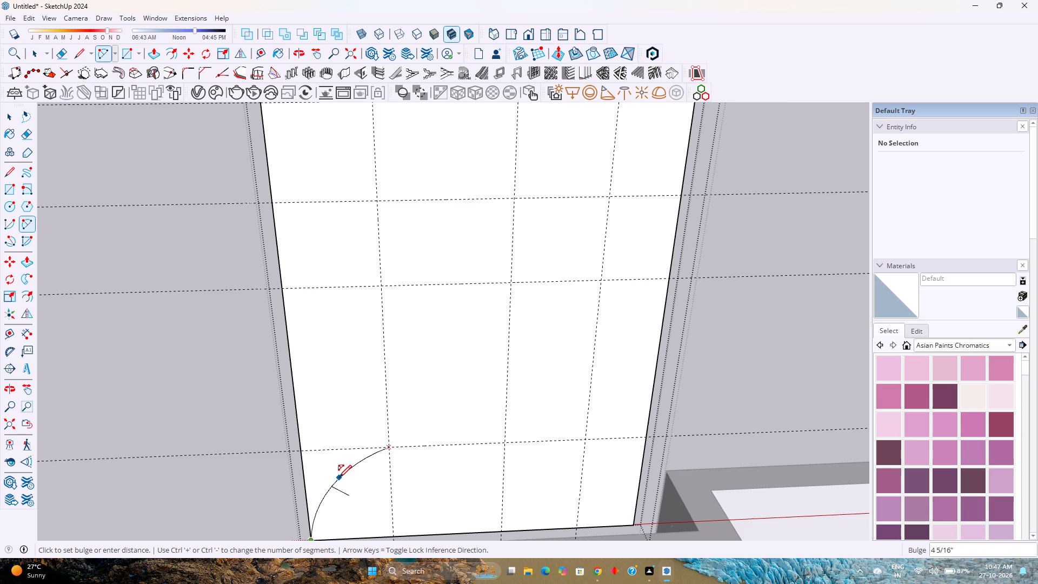
left_click(339, 477)
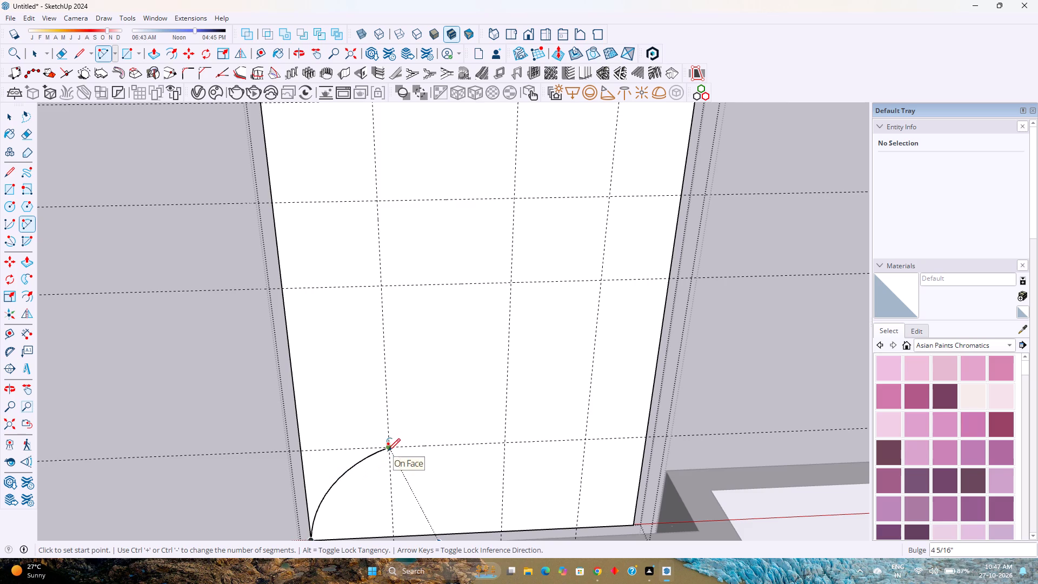
Continue the curve diagonally through the next two guide intersections with tangent arcs about 3'7 1/4" and 1'11 3/8" long.
left_click(389, 449)
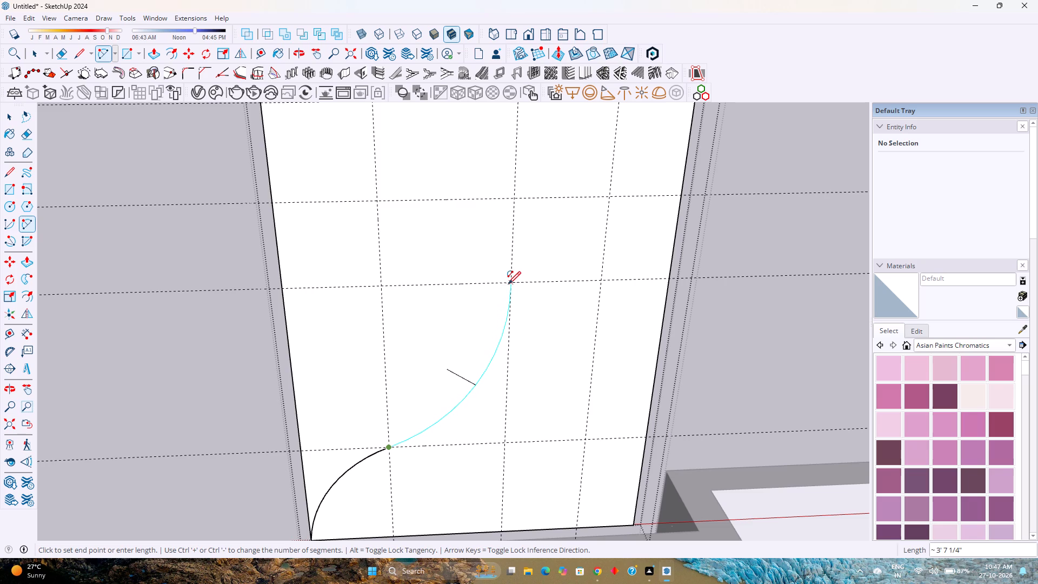
left_click(510, 283)
left_click(510, 283)
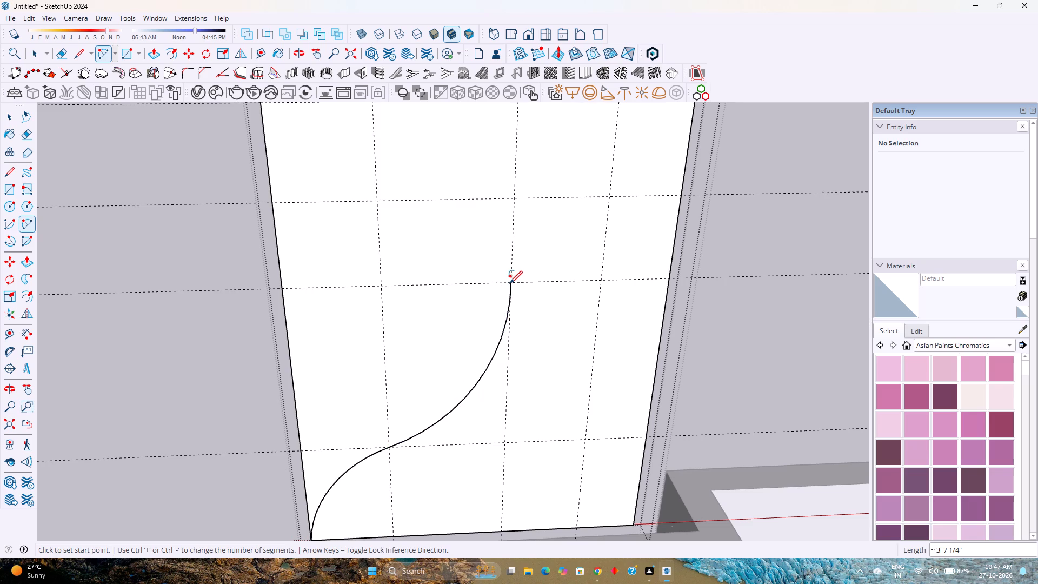
left_click(512, 283)
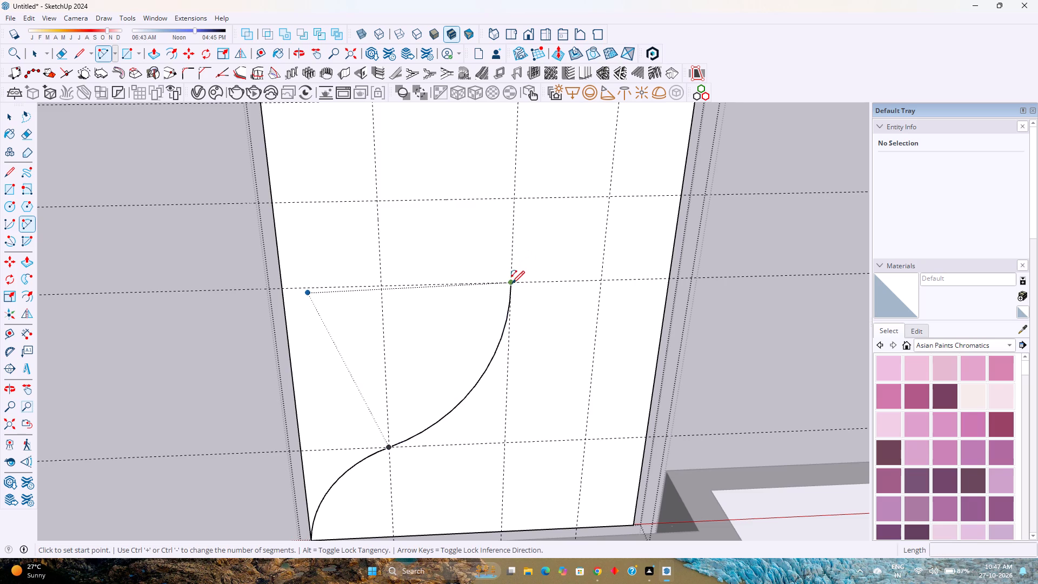
double_click(608, 198)
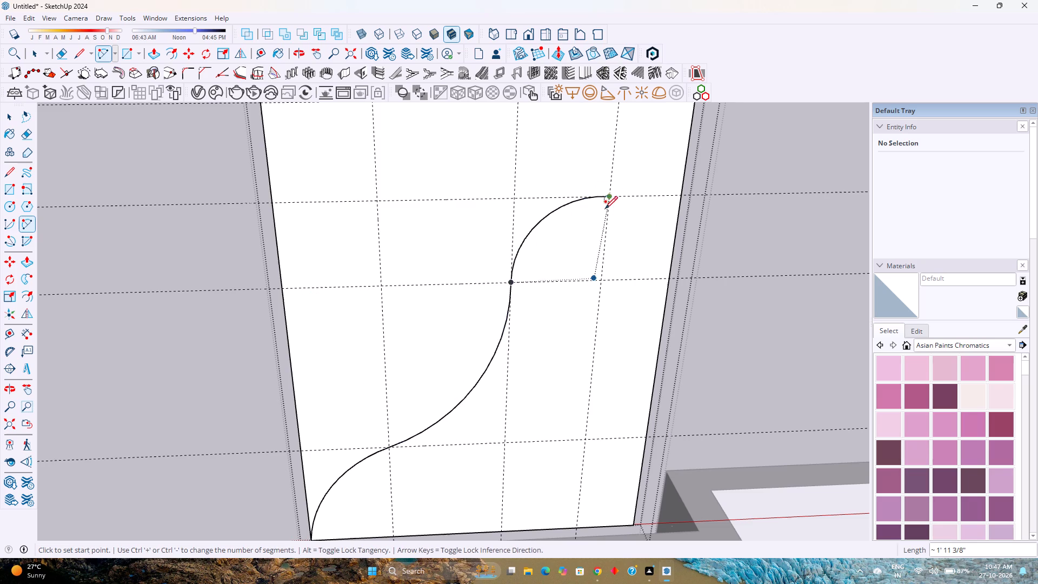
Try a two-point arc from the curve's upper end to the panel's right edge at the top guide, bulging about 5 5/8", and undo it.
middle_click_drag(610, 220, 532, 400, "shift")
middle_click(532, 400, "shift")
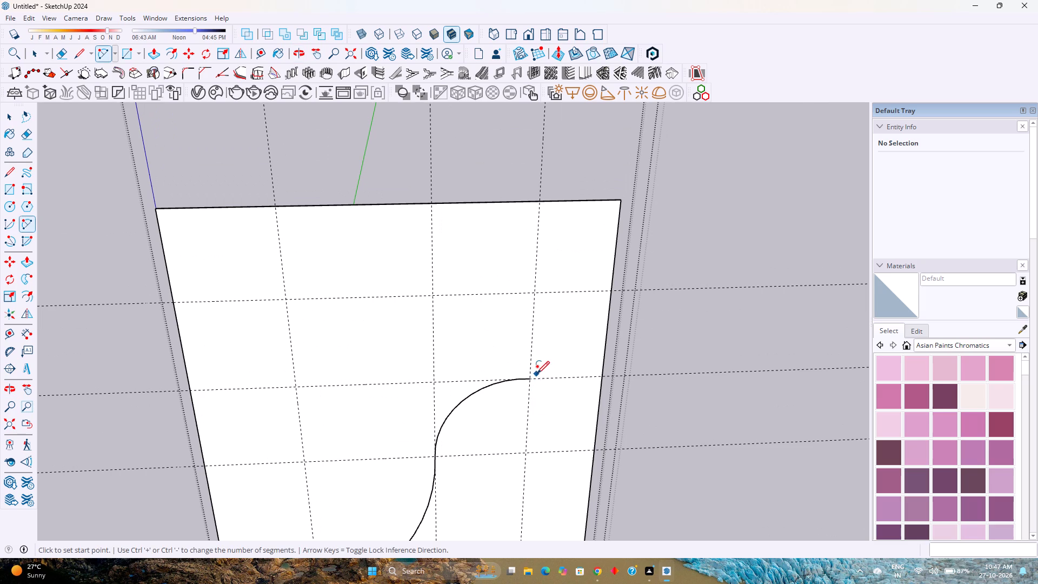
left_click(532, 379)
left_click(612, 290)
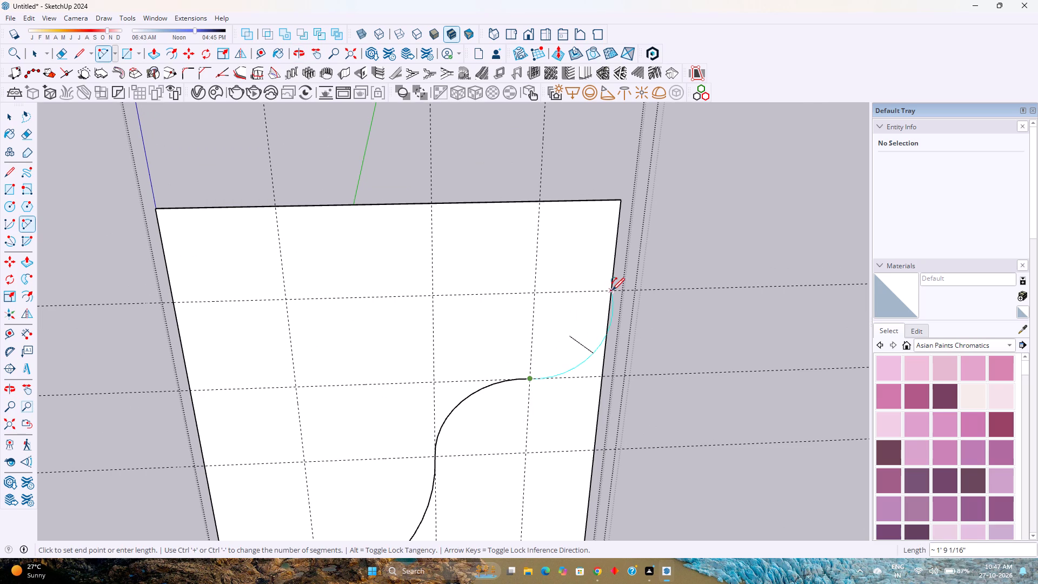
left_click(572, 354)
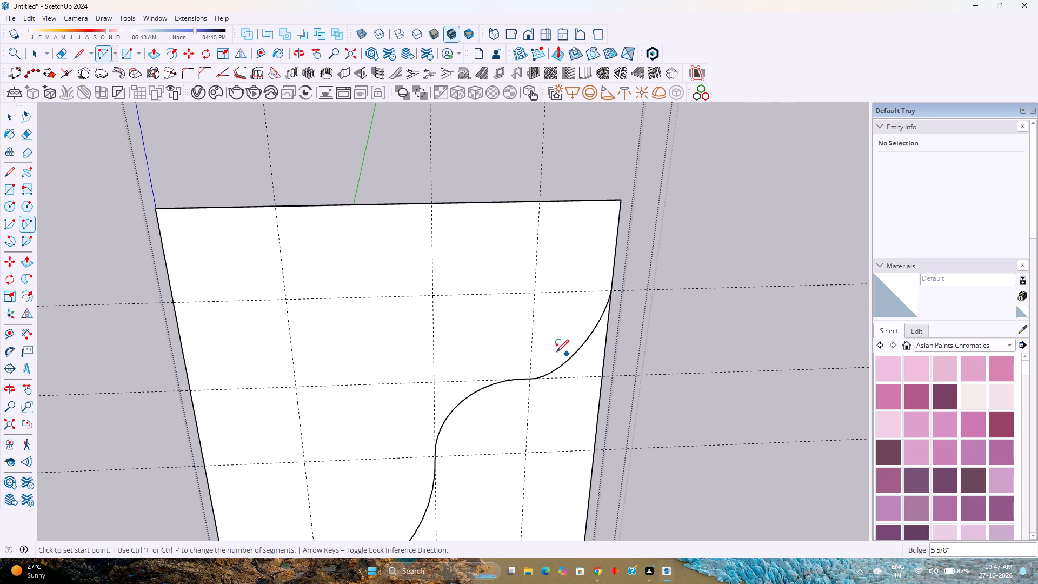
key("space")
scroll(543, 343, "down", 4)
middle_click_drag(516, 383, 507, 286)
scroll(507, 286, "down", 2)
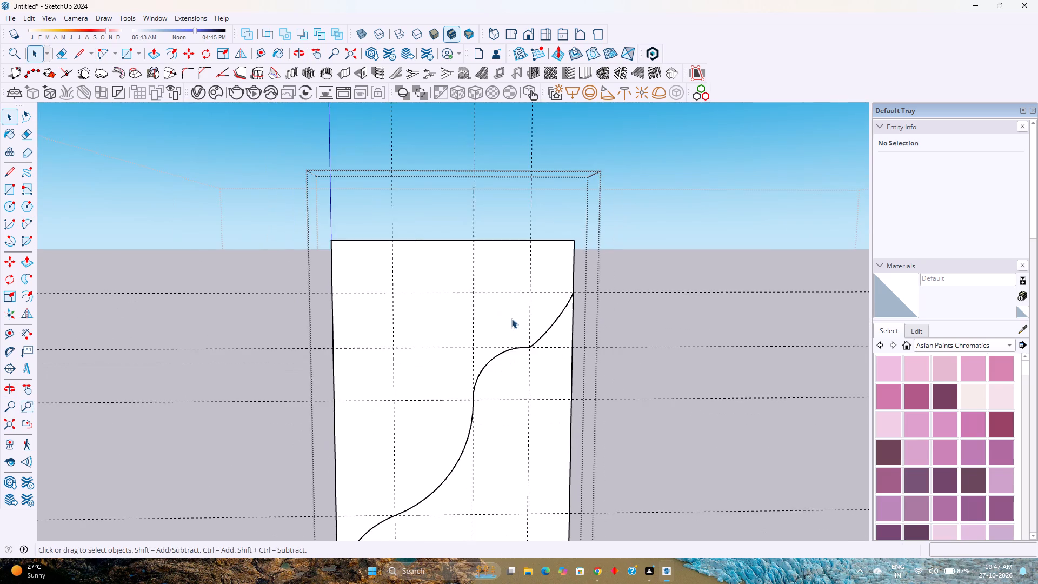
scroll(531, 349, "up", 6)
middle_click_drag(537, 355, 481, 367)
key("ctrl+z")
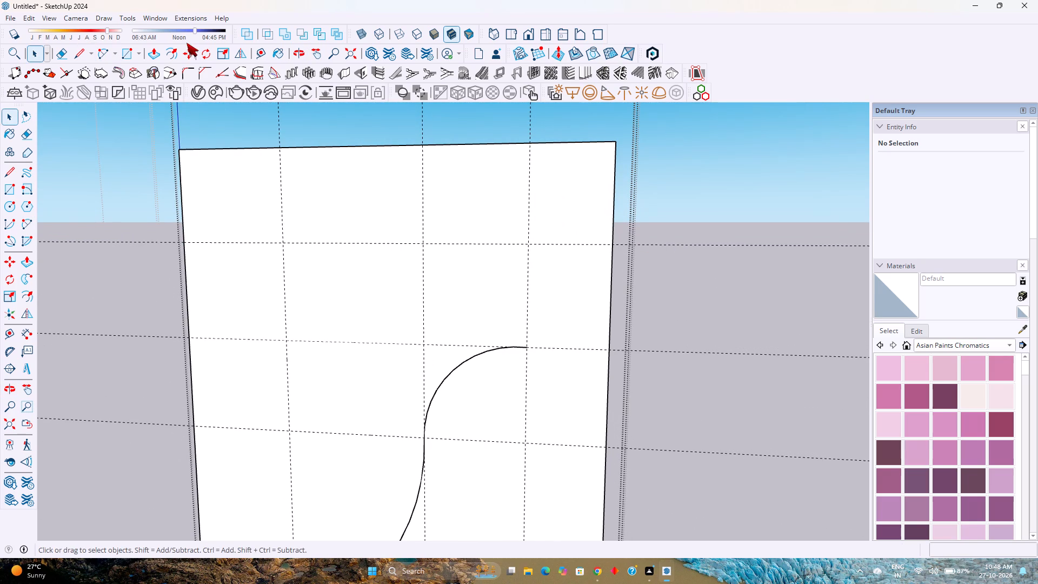
Draw a two-point arc from the curve's upper end to the panel's right edge at the top guide, radius about 1'5 1/16".
left_click(102, 57)
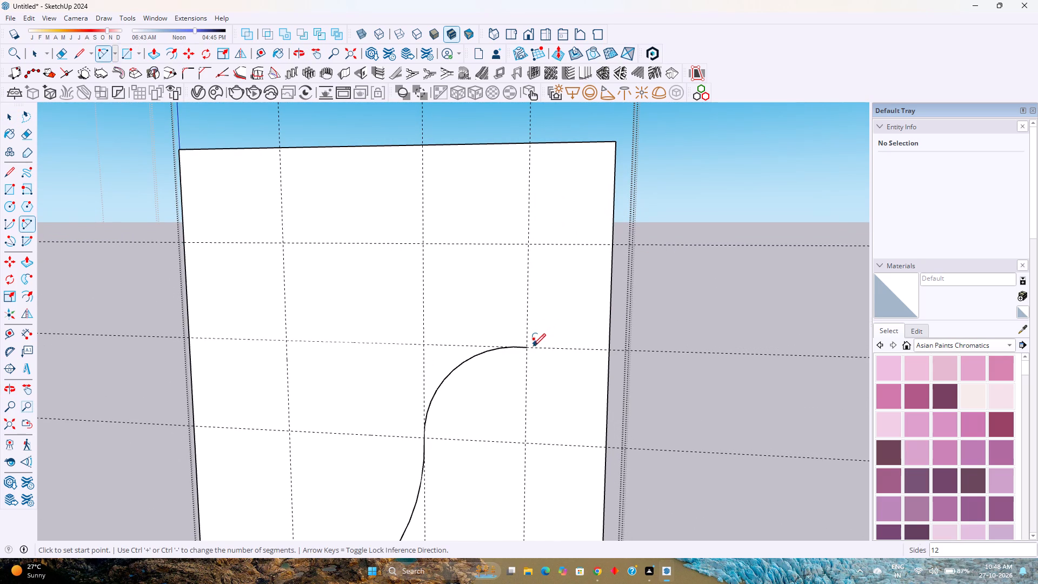
left_click(529, 347)
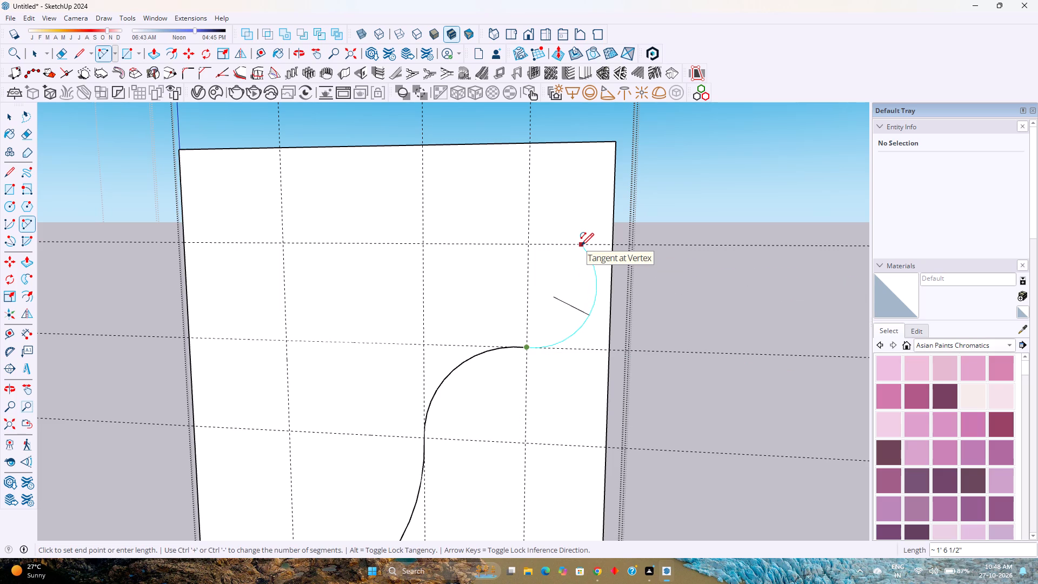
left_click(613, 244)
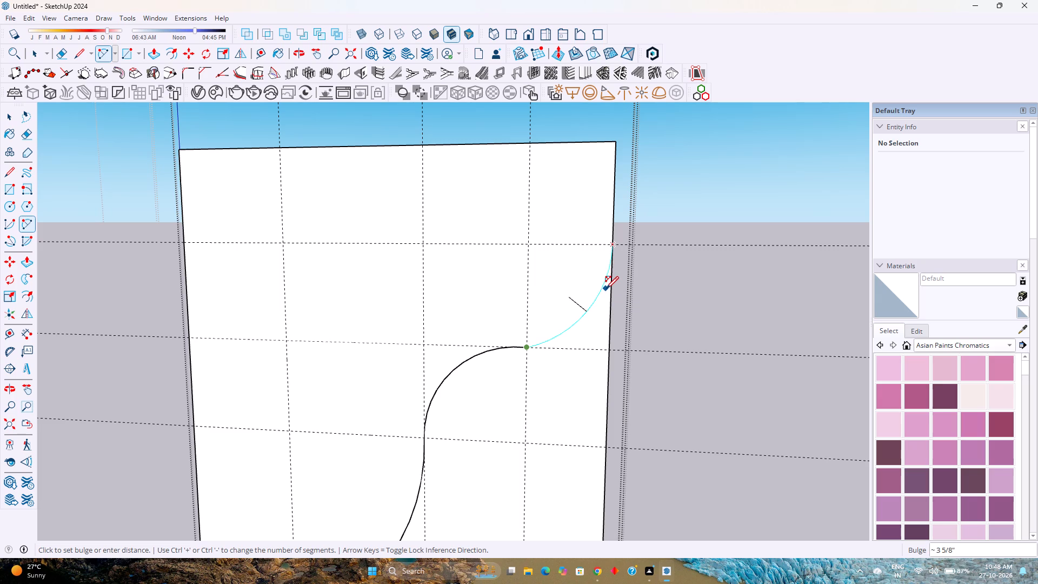
left_click(606, 288)
key("space")
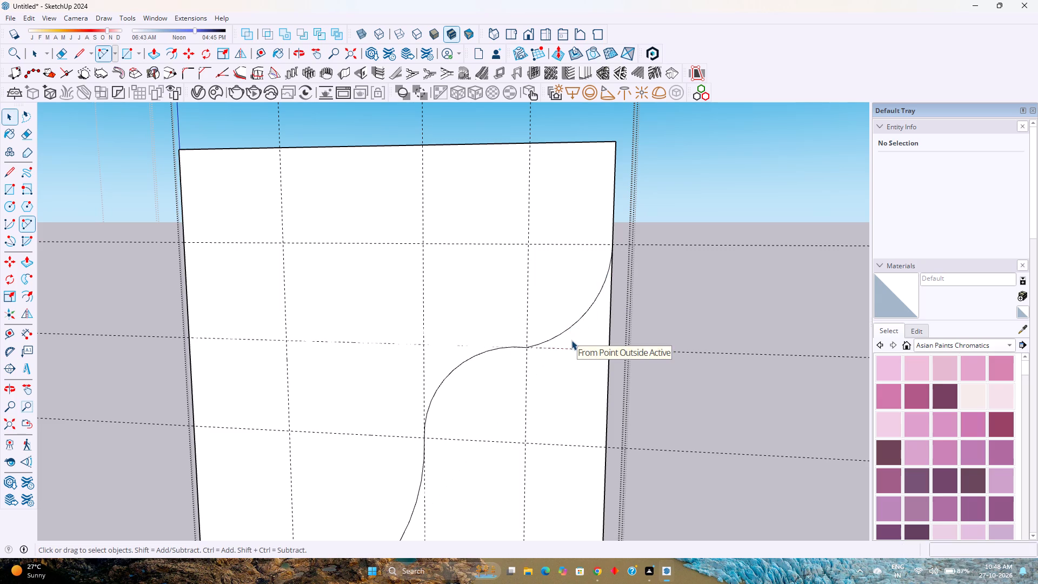
Set the curve's uppermost arc to 20 segments and the adjoining arc below it to 40 segments.
scroll(573, 340, "down", 10)
scroll(561, 349, "up", 4)
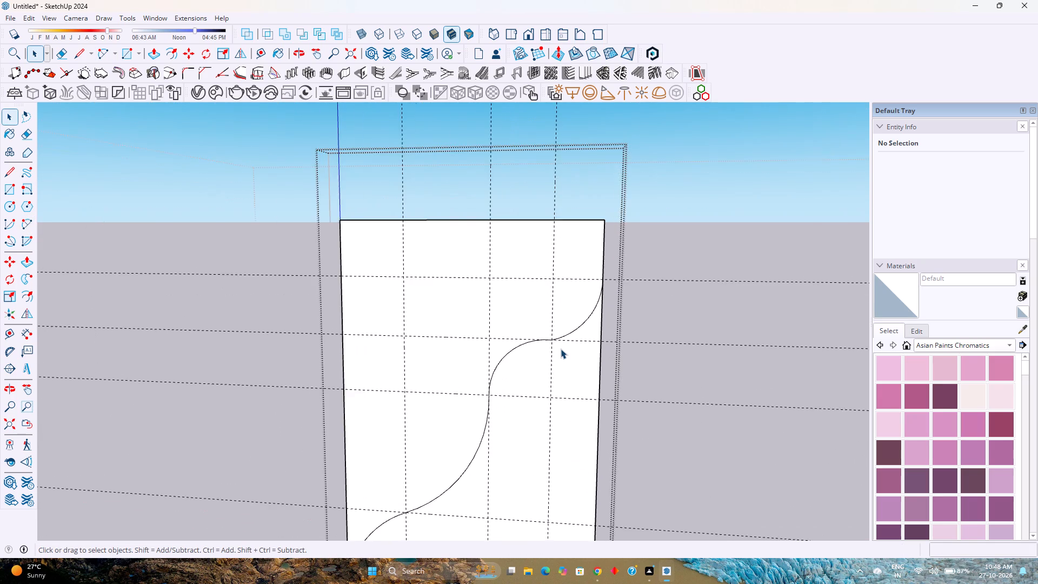
scroll(561, 349, "down", 3)
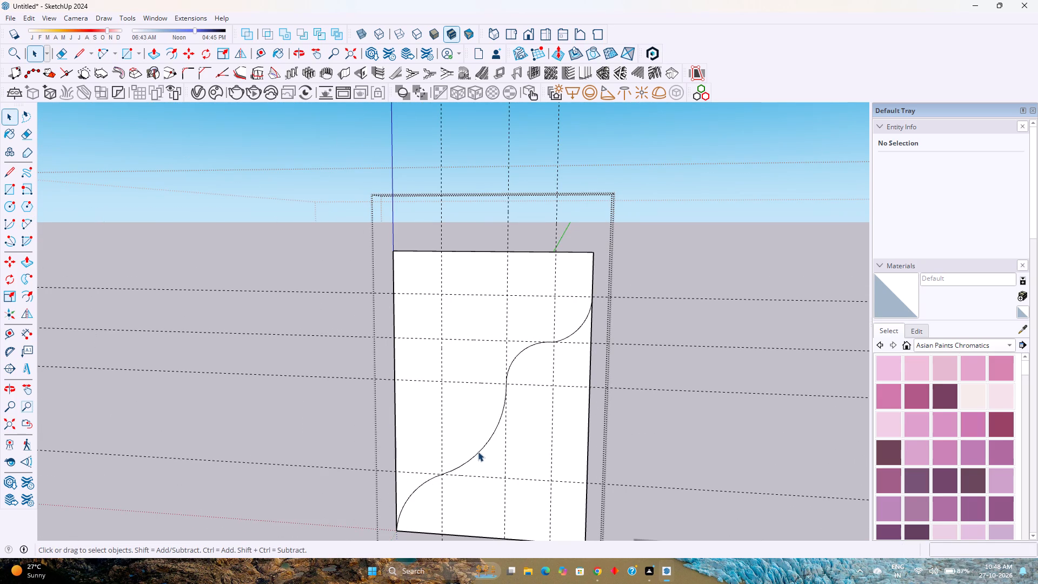
left_click(478, 452)
left_click(418, 487, "ctrl")
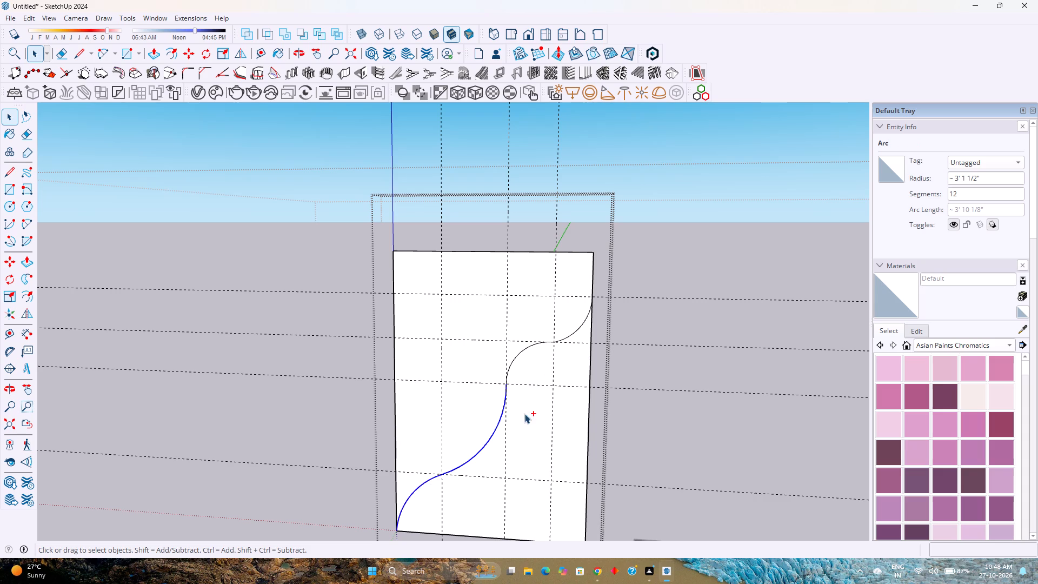
left_click(517, 353, "ctrl")
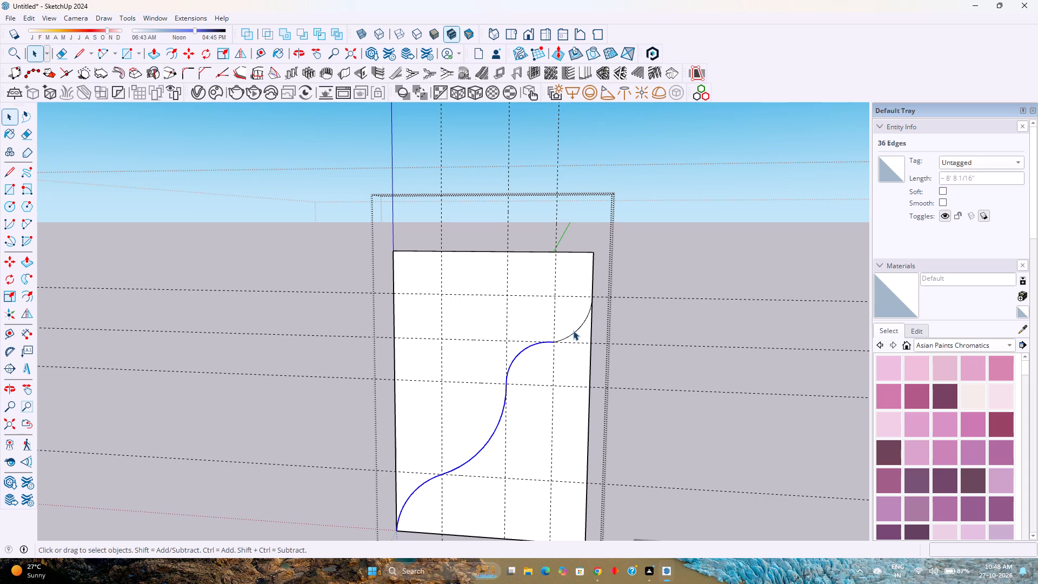
left_click(576, 330)
double_click(961, 196)
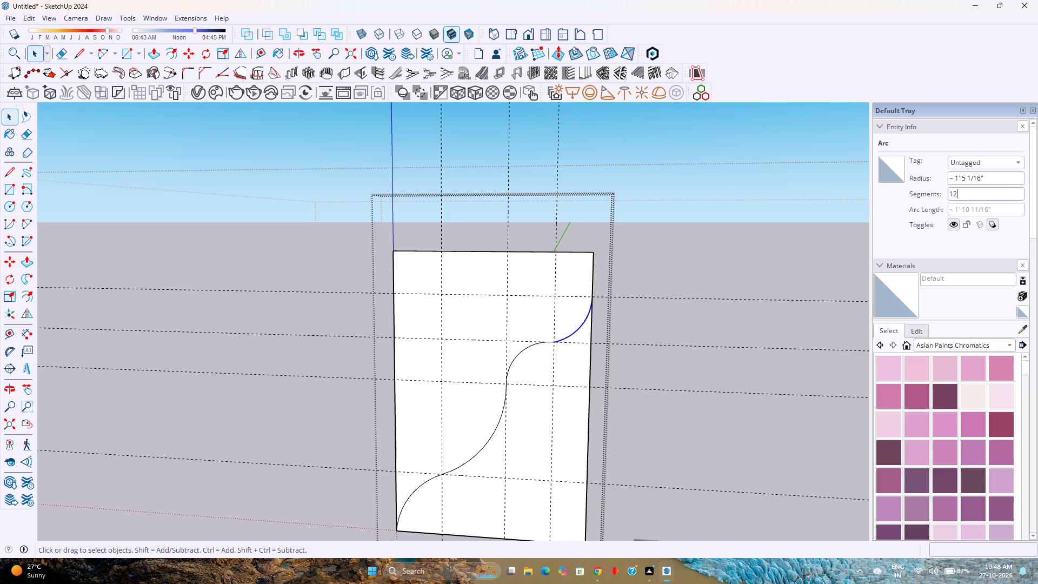
type("20")
key("Return")
left_click(525, 348)
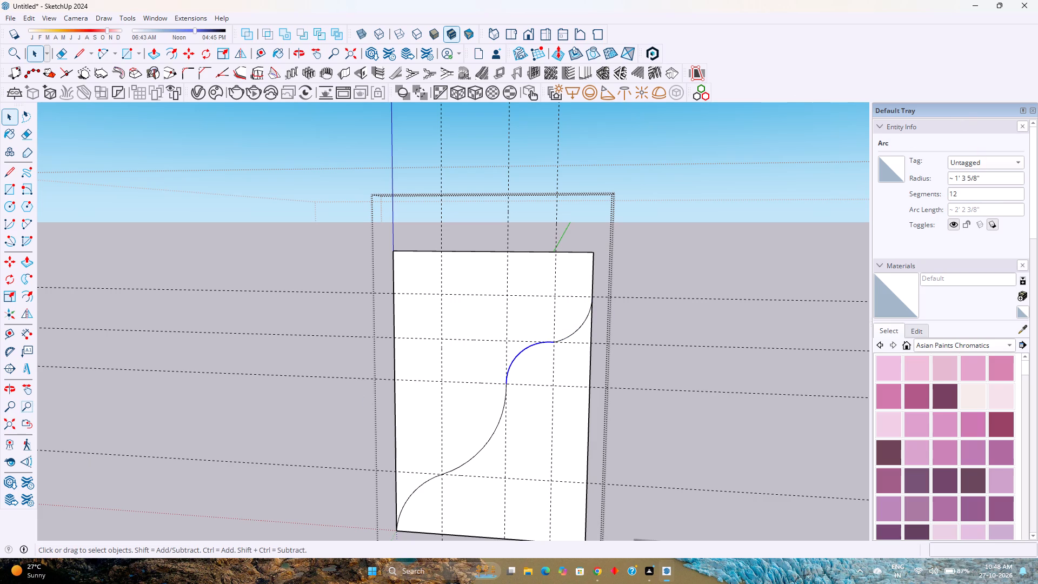
double_click(969, 190)
type("40")
key("Return")
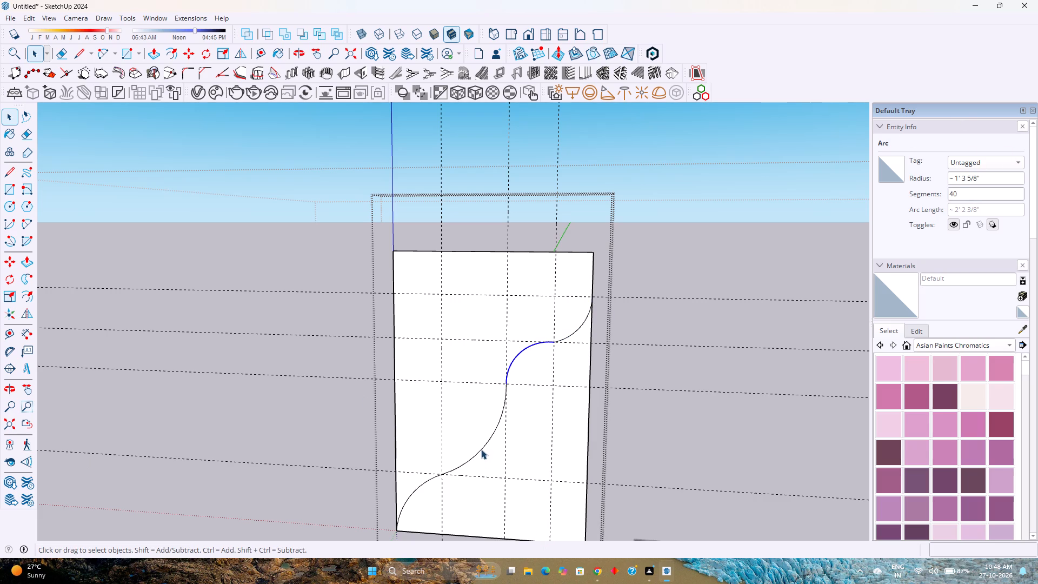
Set the curve's long lower-middle arc to 60 segments and its bottom arc to 20 segments.
left_click(481, 449)
double_click(976, 191)
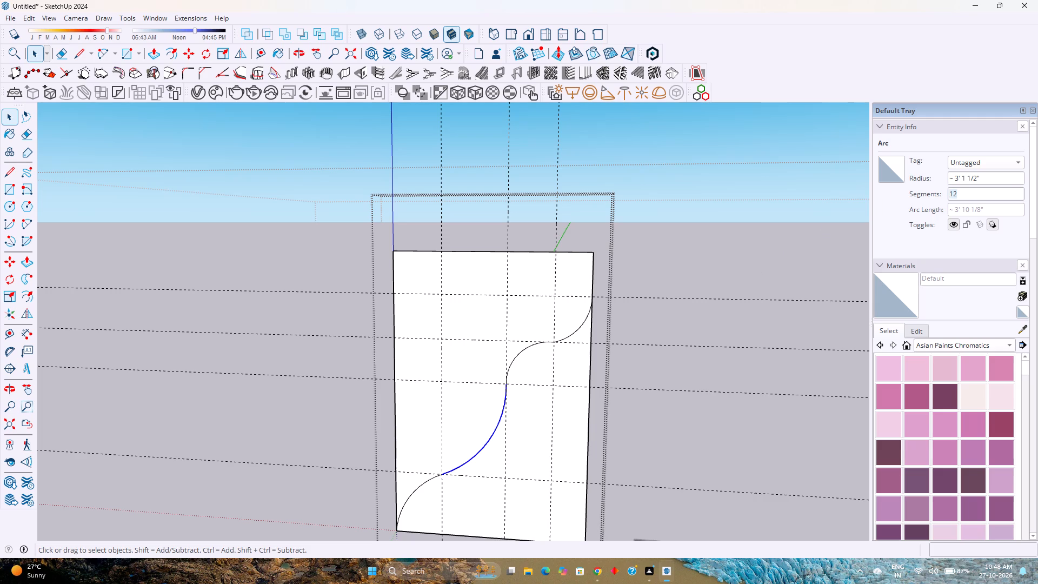
type("60")
key("Return")
left_click(420, 485)
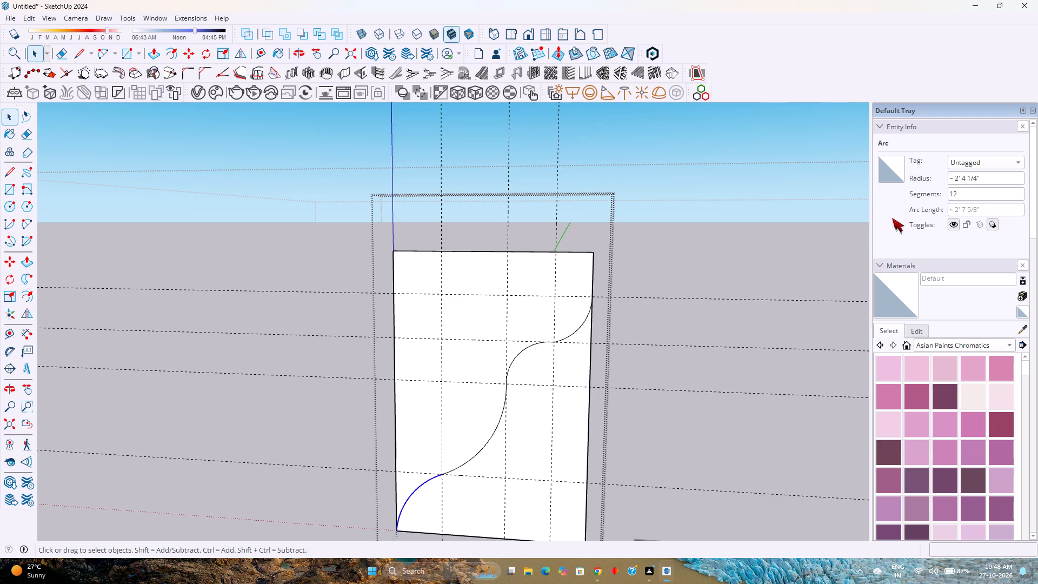
double_click(995, 196)
type("20")
key("Return")
Select all four arcs and weld them into one continuous curve.
left_click(482, 449, "ctrl")
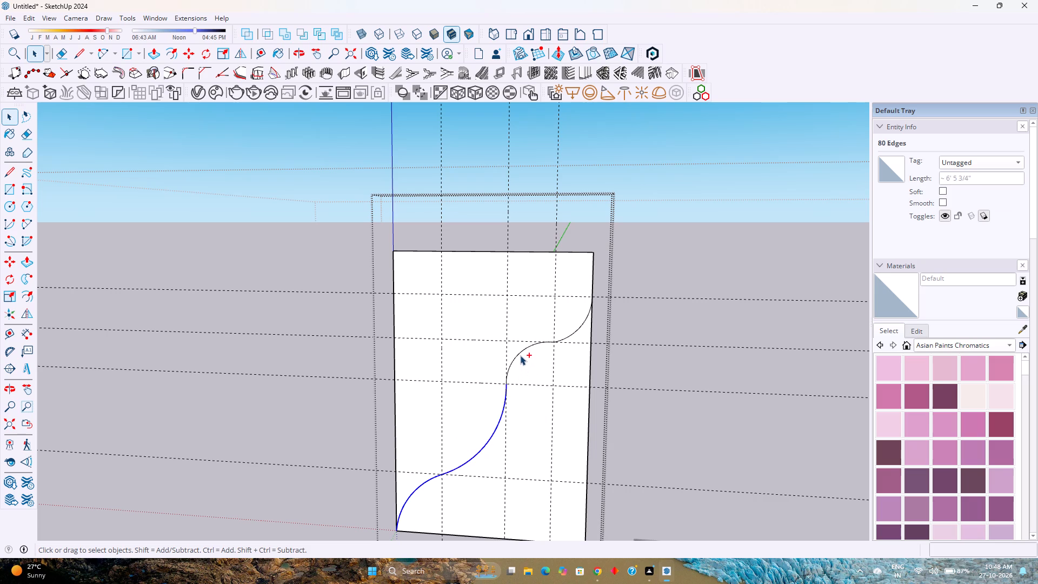
left_click(520, 350, "ctrl")
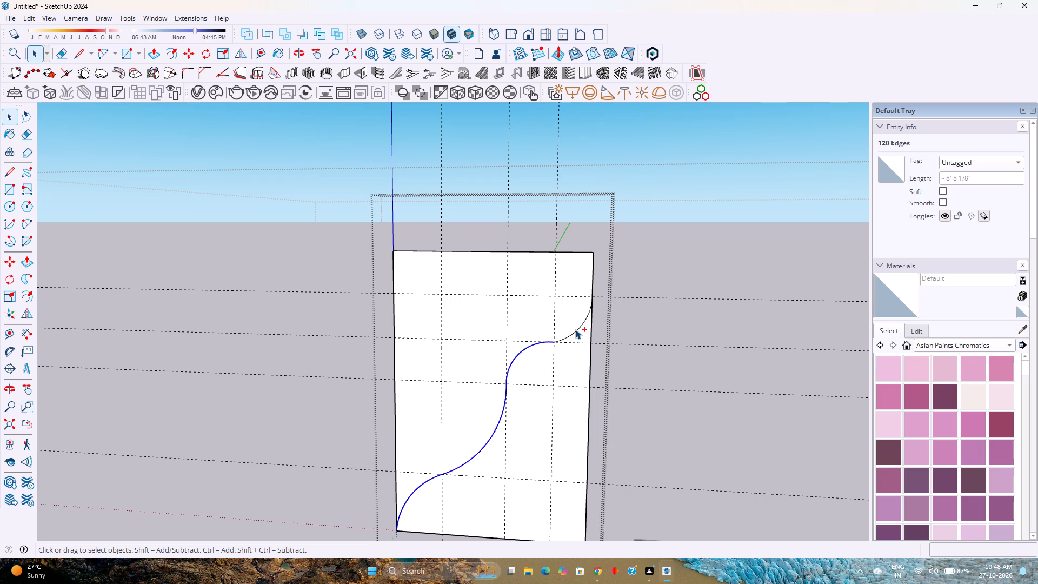
left_click(575, 329, "ctrl")
right_click(575, 329)
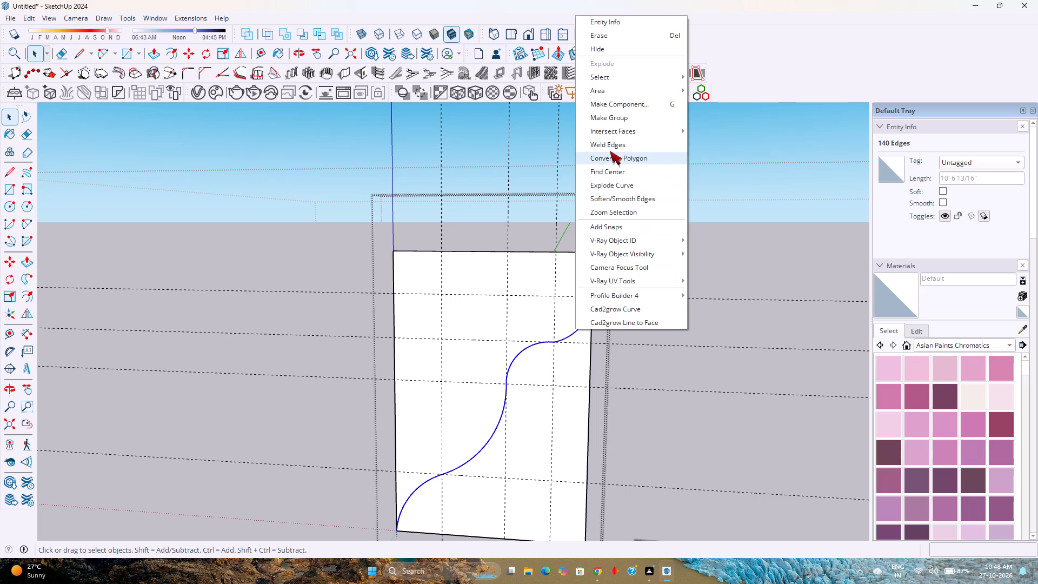
left_click(608, 145)
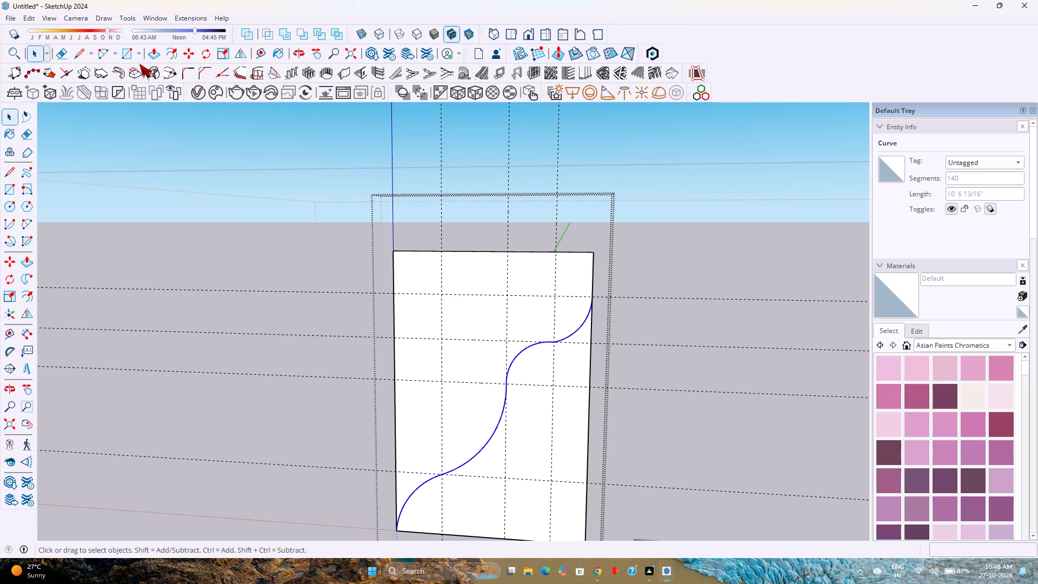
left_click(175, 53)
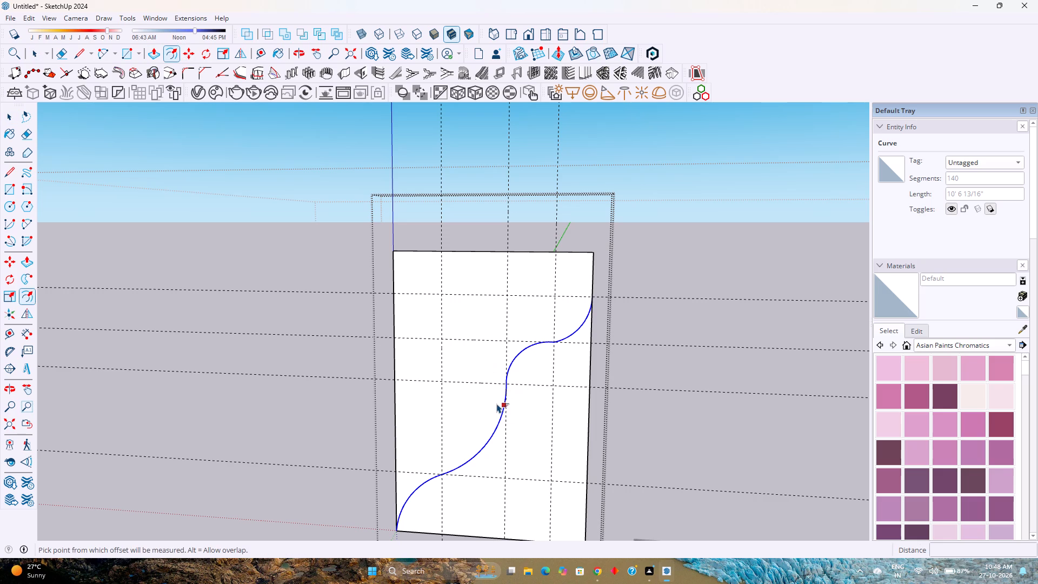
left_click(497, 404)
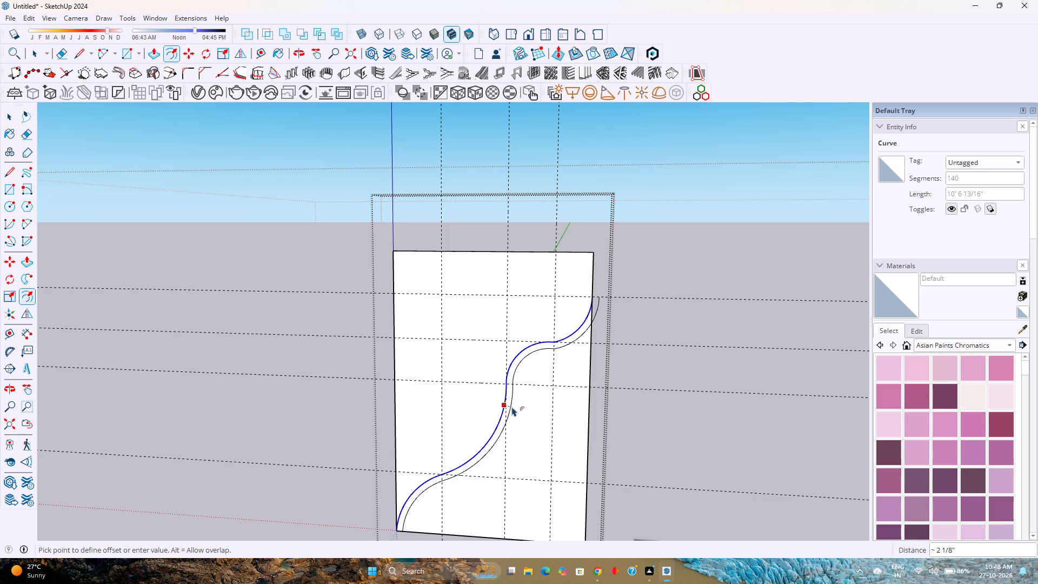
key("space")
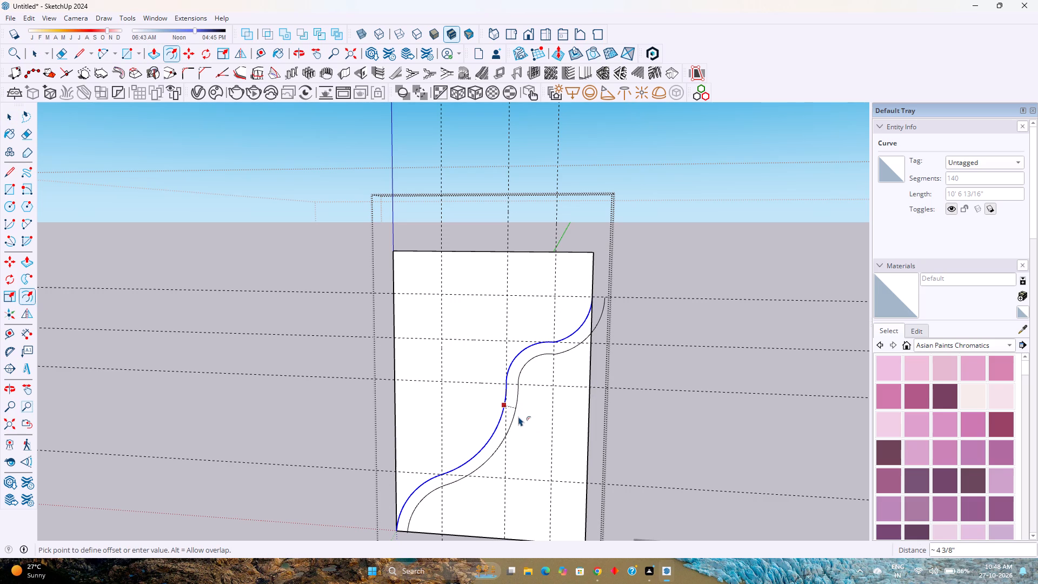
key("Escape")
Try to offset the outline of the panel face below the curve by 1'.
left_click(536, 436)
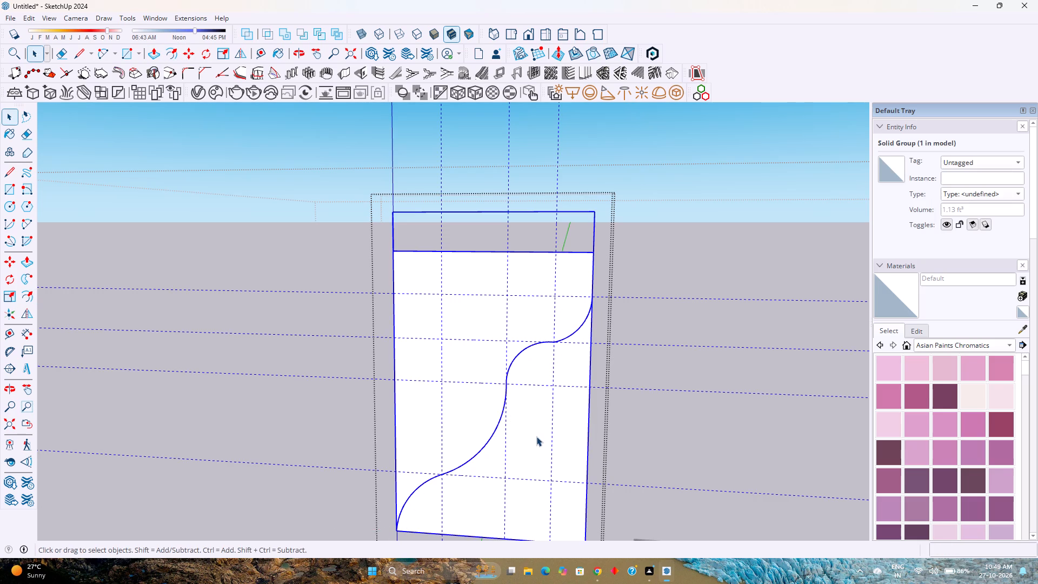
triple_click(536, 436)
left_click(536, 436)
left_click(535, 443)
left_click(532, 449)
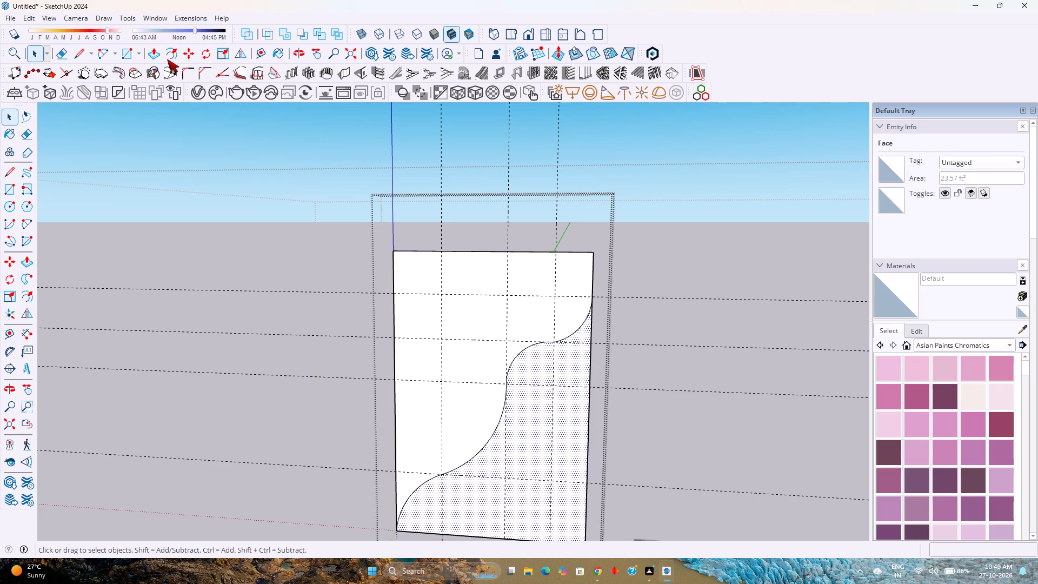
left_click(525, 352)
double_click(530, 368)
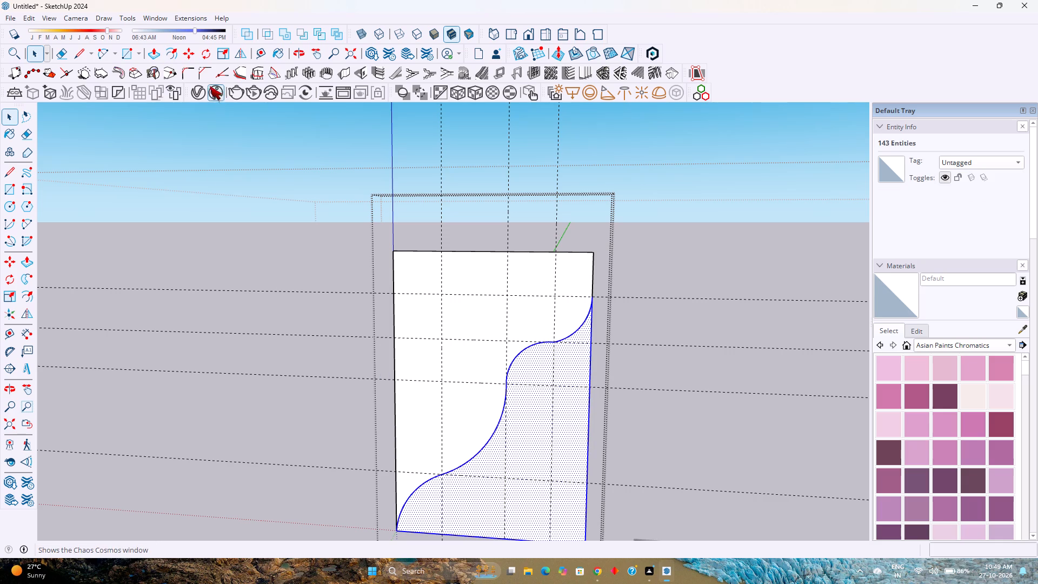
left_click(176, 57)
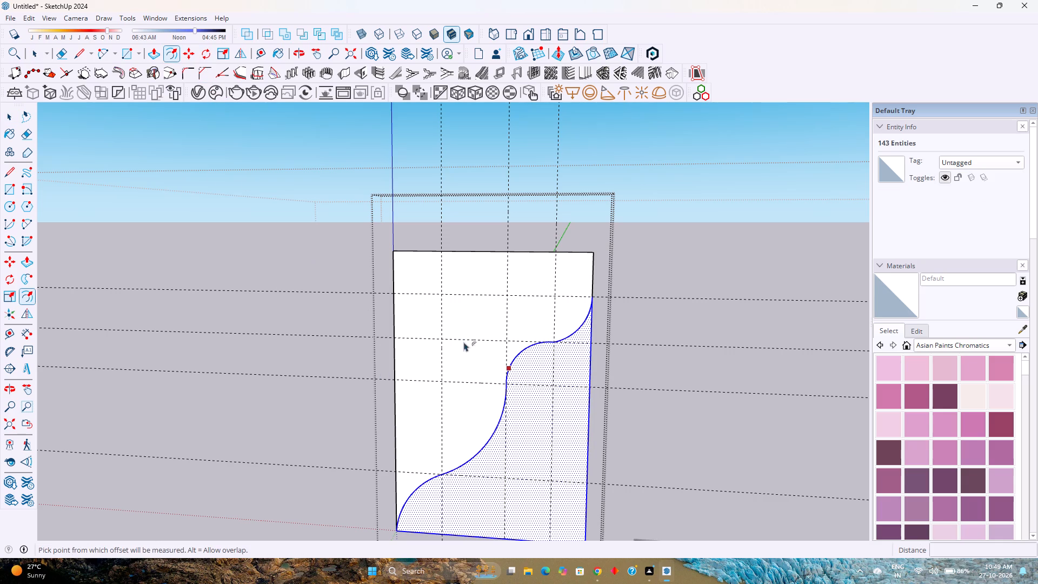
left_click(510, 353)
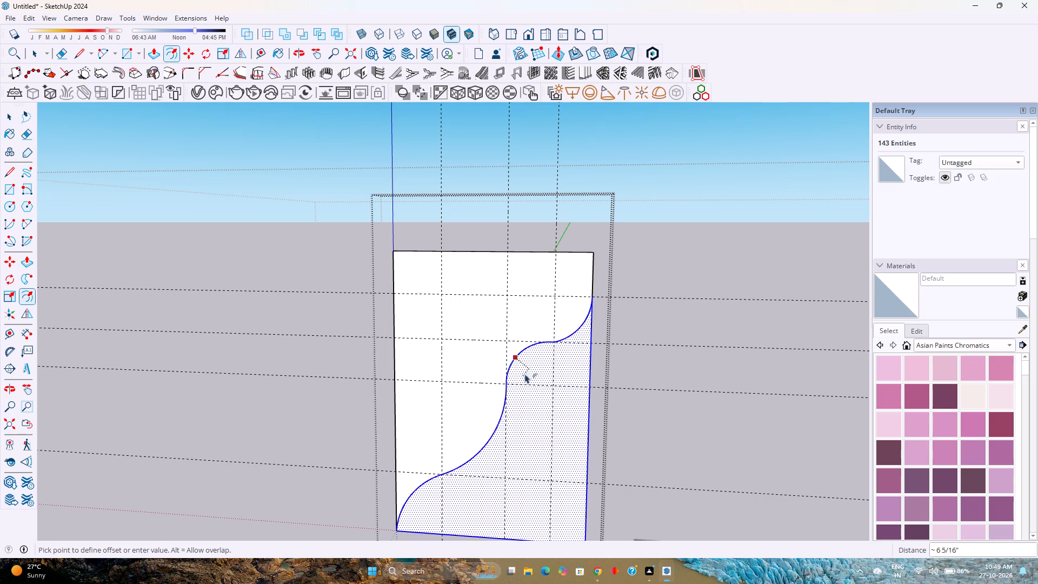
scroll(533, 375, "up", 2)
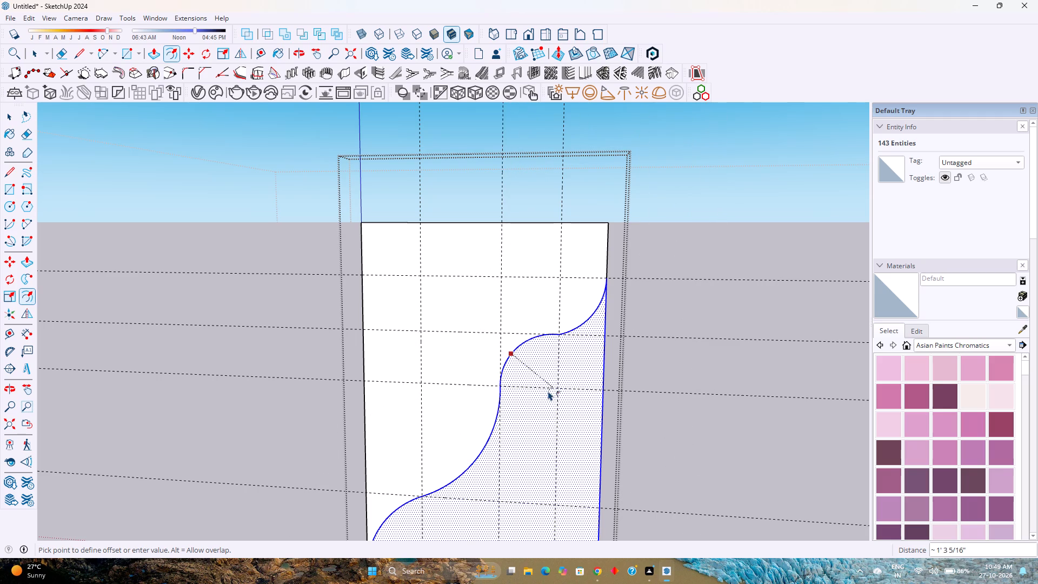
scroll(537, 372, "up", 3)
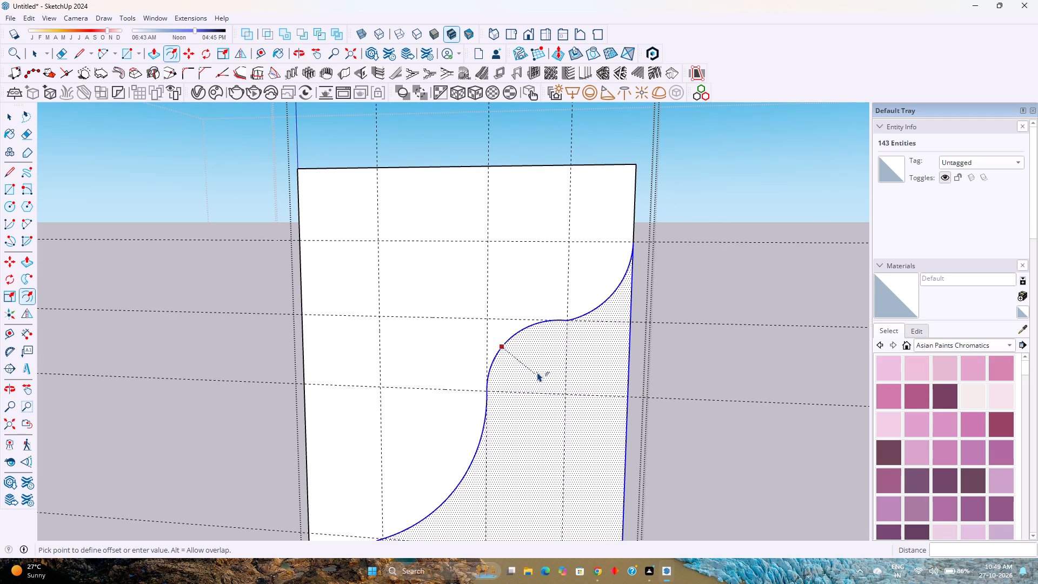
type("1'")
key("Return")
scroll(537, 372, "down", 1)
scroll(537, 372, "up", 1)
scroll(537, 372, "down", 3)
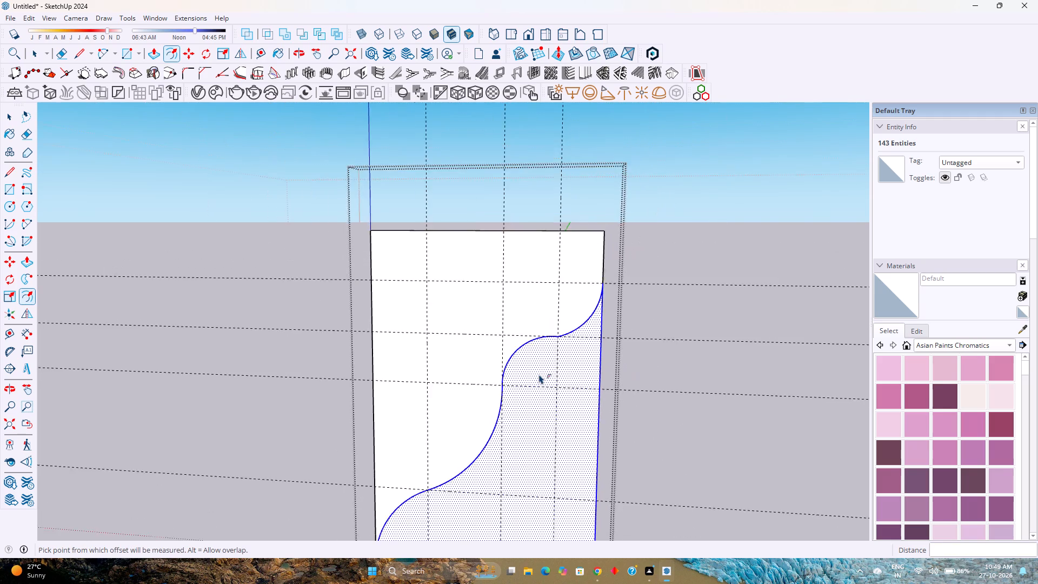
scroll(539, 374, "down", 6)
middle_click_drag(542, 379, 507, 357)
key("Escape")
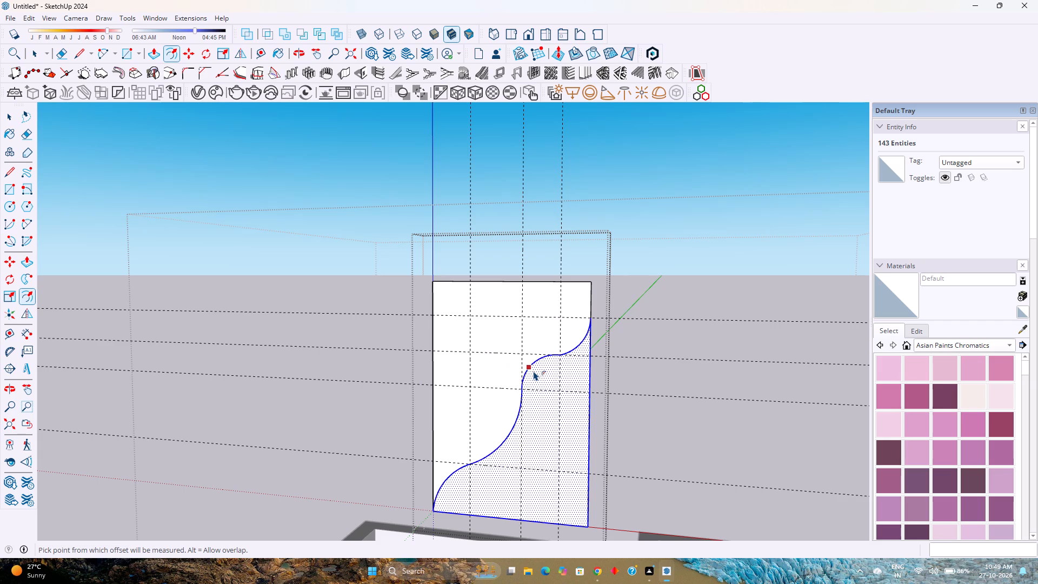
Offset the outline of the face below the curve outward by 1" to form a thin band along the curve.
left_click(541, 364)
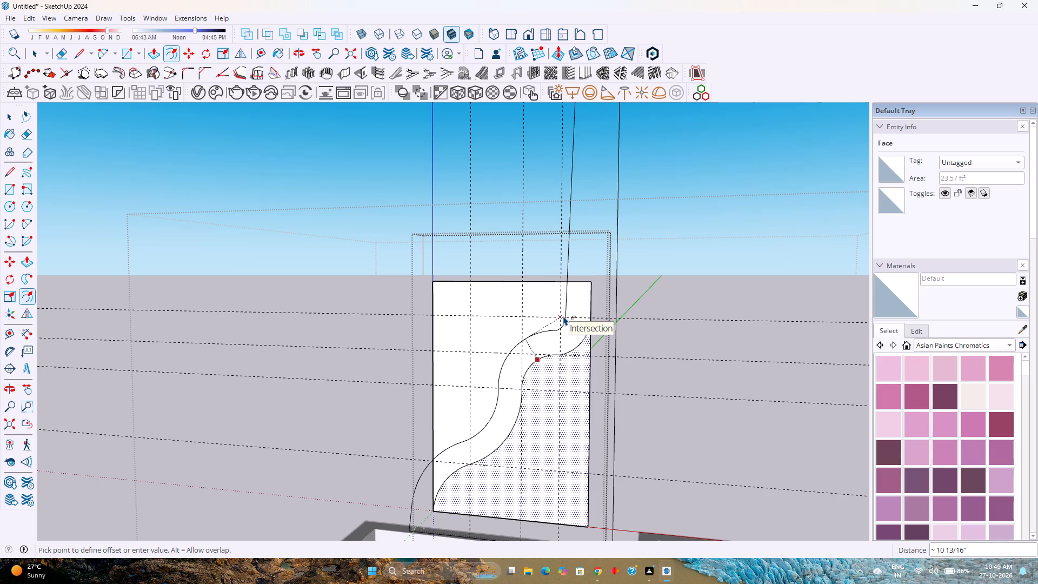
key("1")
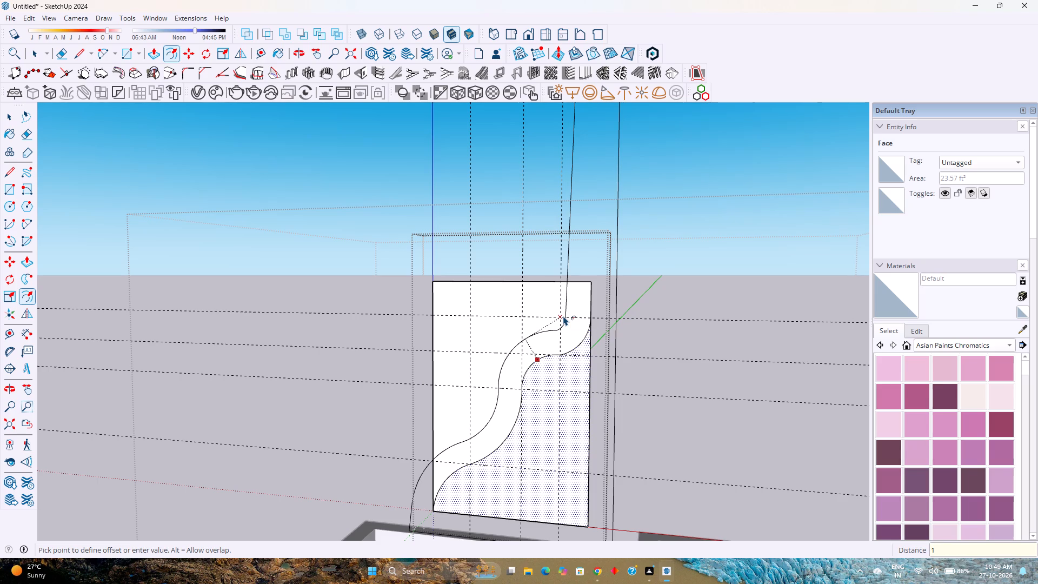
key("Return")
Offset the face above the curve inward by 6", and offset the resulting inner face by 1" to form a thin border.
scroll(574, 335, "up", 4)
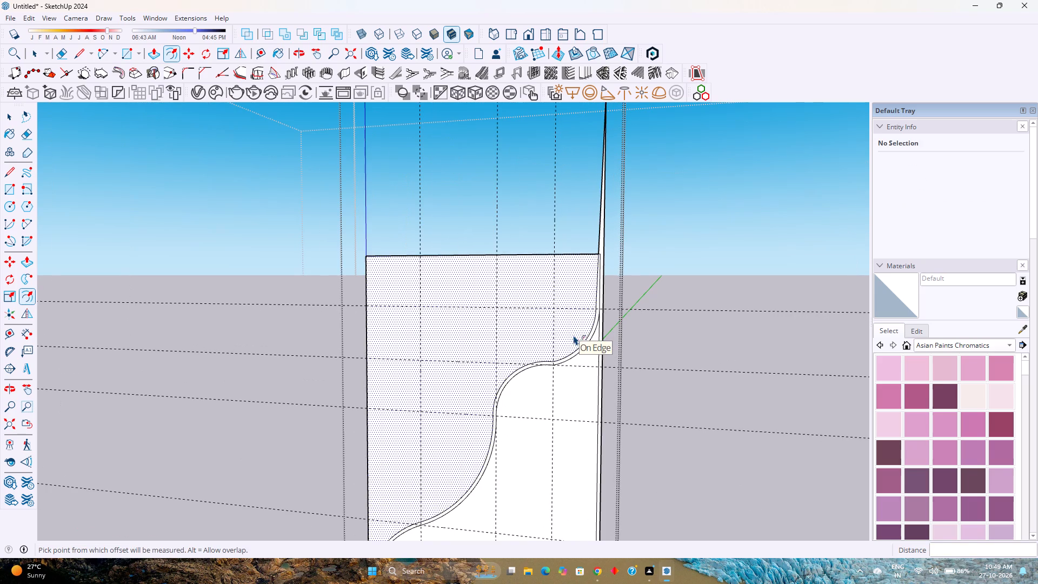
left_click(579, 336)
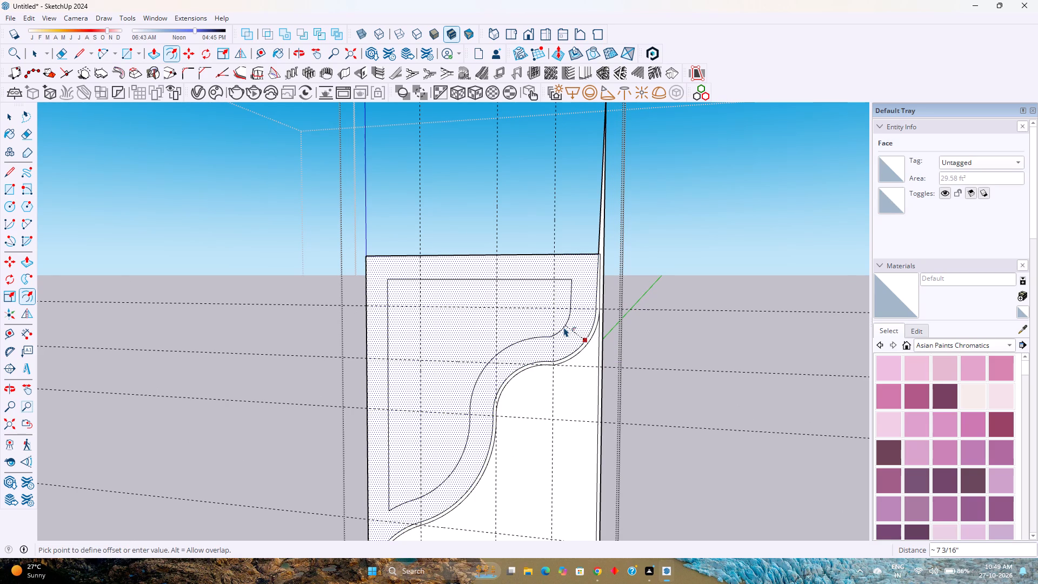
key("6")
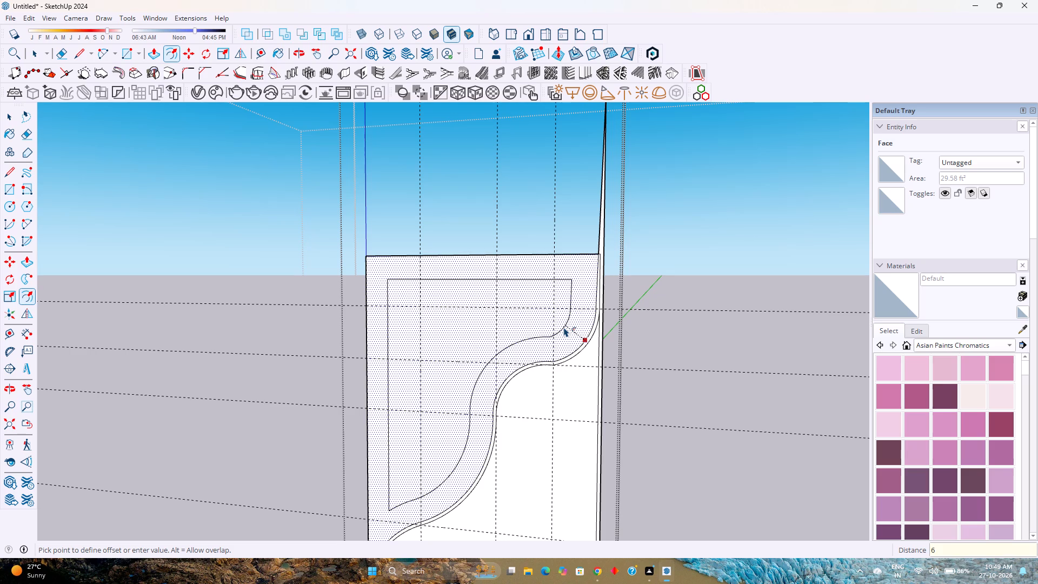
key("Return")
left_click(565, 316)
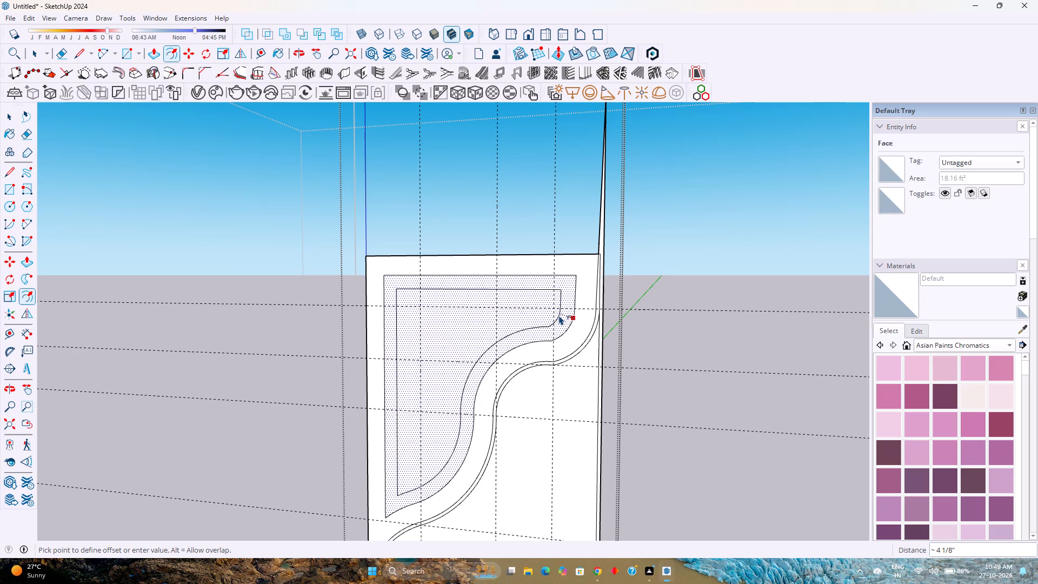
key("1")
key("Return")
Erase the stray offset edges that spike above the panel's upper right corner.
scroll(559, 315, "down", 1)
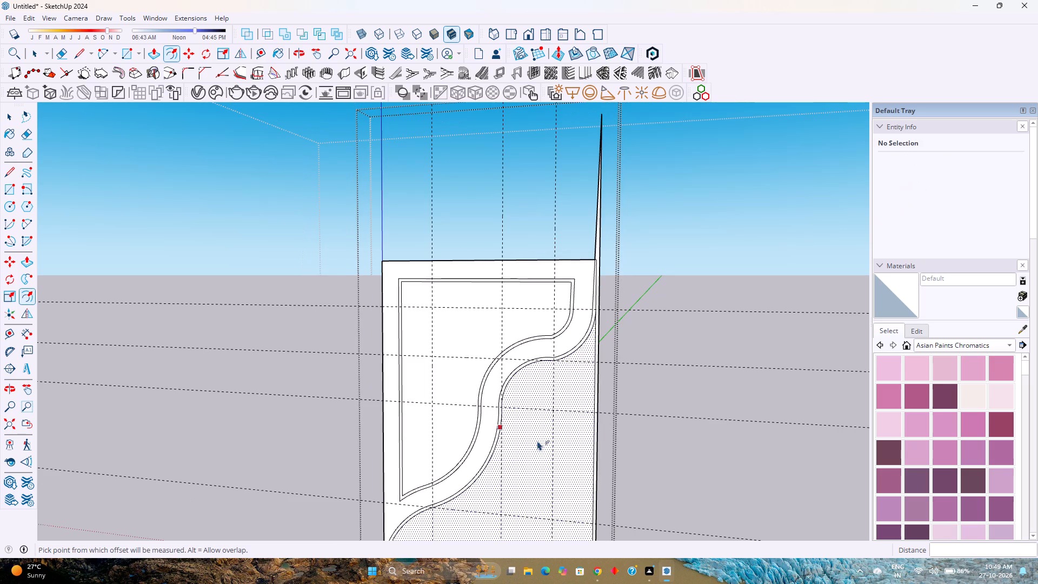
scroll(523, 401, "down", 4)
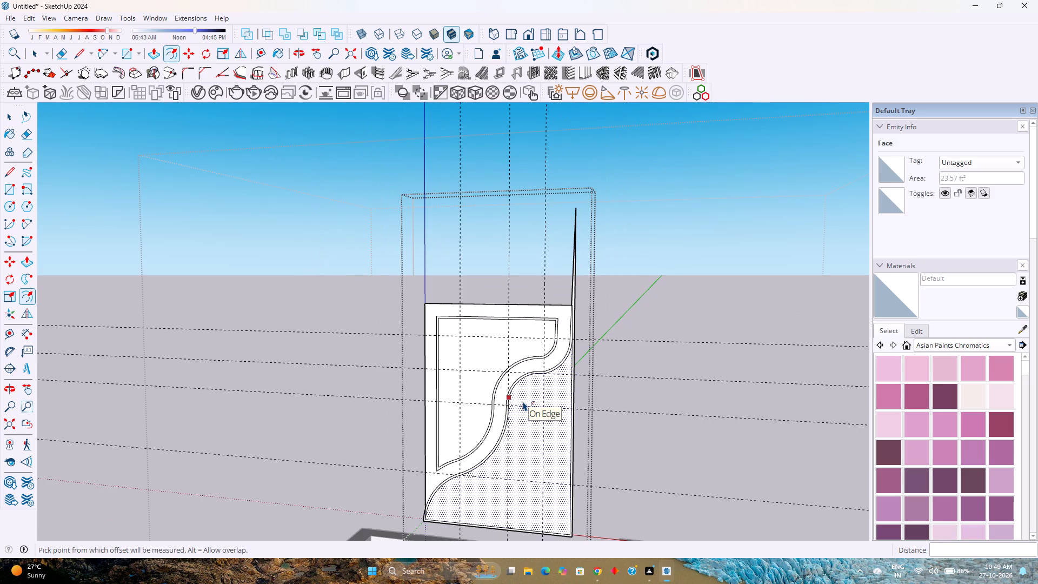
key("space")
key("e")
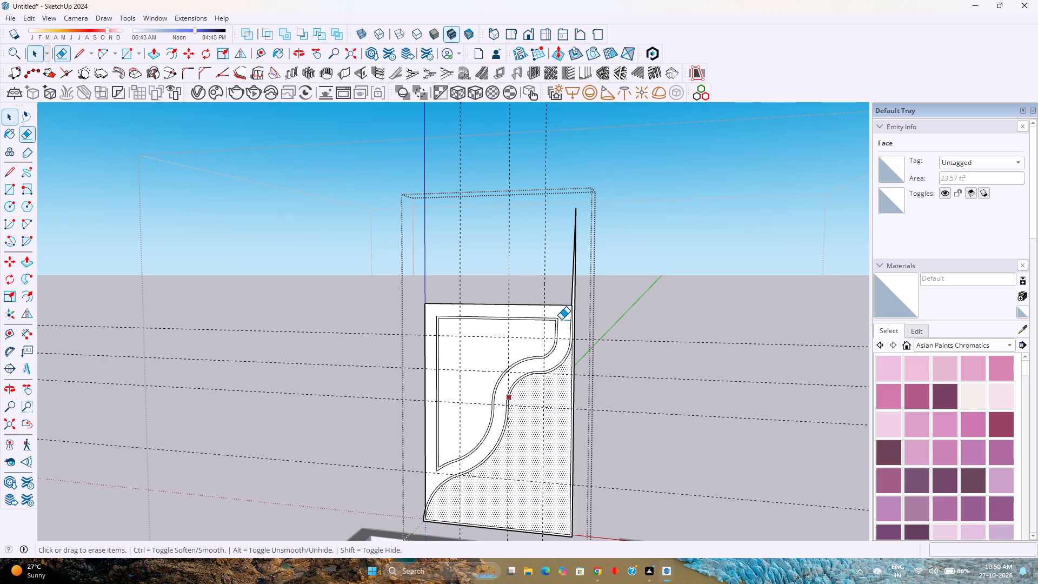
left_click_drag(579, 290, 564, 272)
scroll(583, 329, "up", 2)
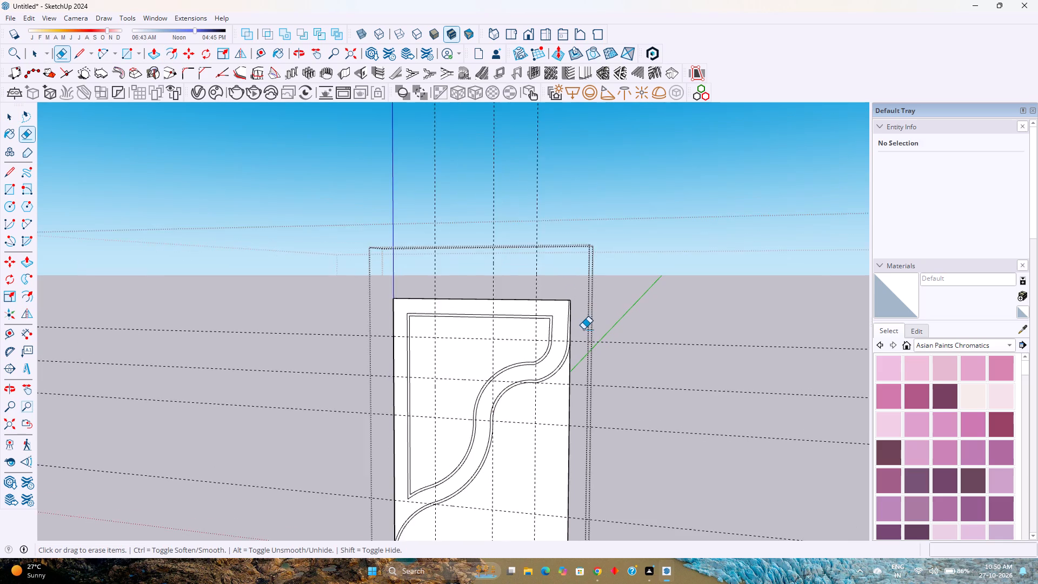
scroll(583, 329, "up", 11)
scroll(588, 274, "down", 5)
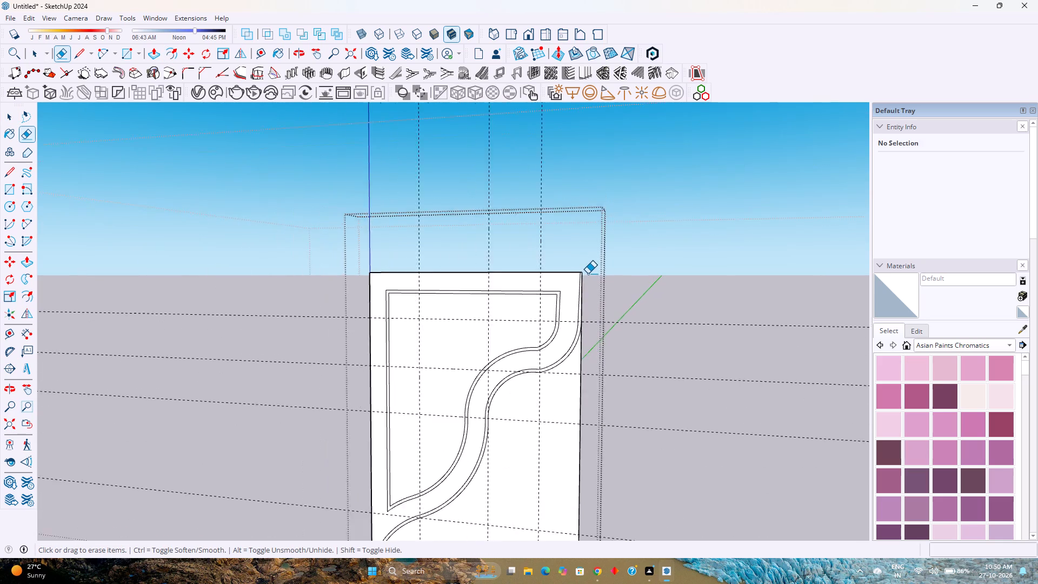
scroll(588, 274, "down", 4)
scroll(564, 324, "down", 2)
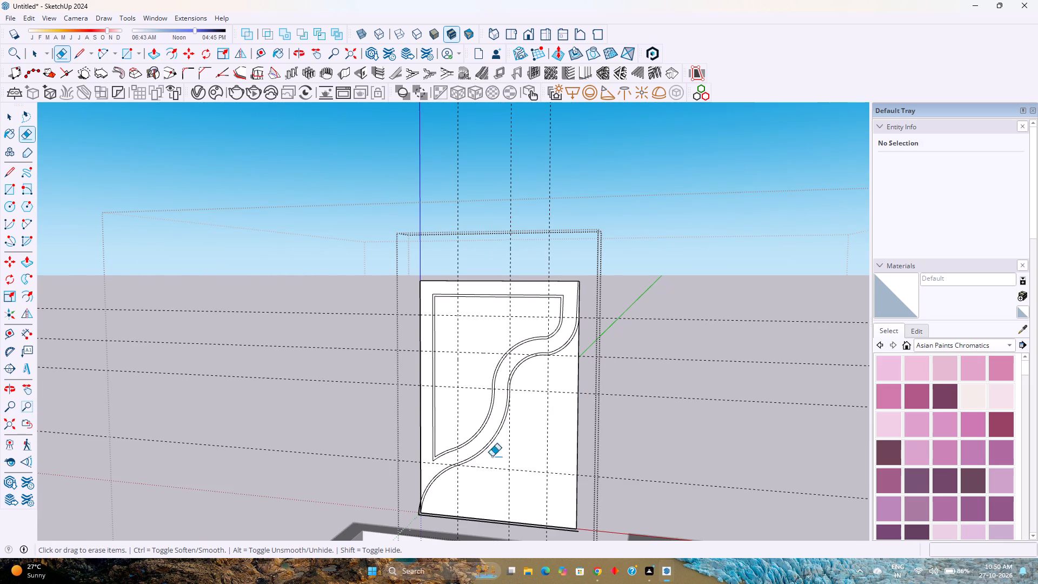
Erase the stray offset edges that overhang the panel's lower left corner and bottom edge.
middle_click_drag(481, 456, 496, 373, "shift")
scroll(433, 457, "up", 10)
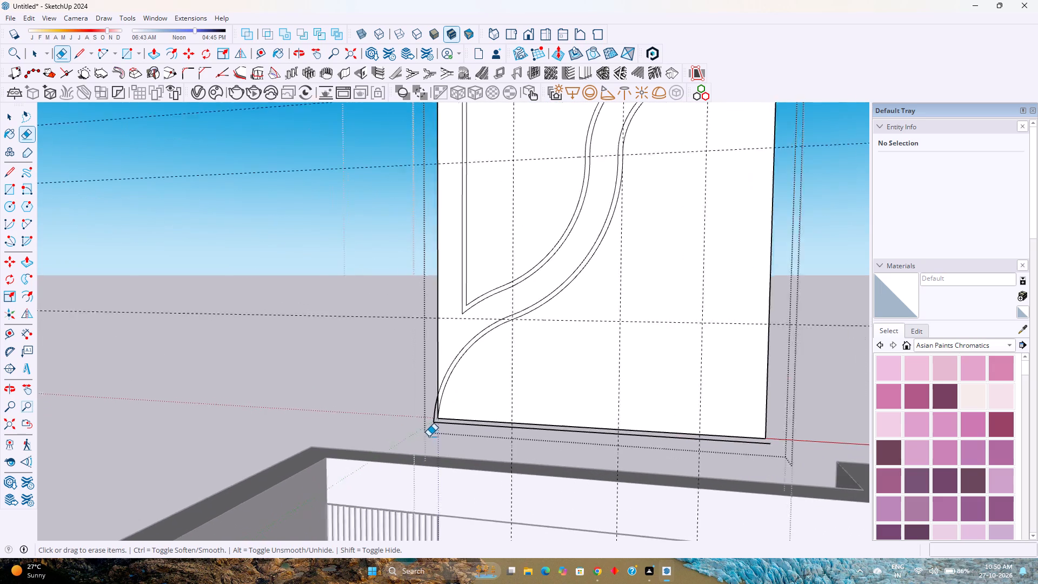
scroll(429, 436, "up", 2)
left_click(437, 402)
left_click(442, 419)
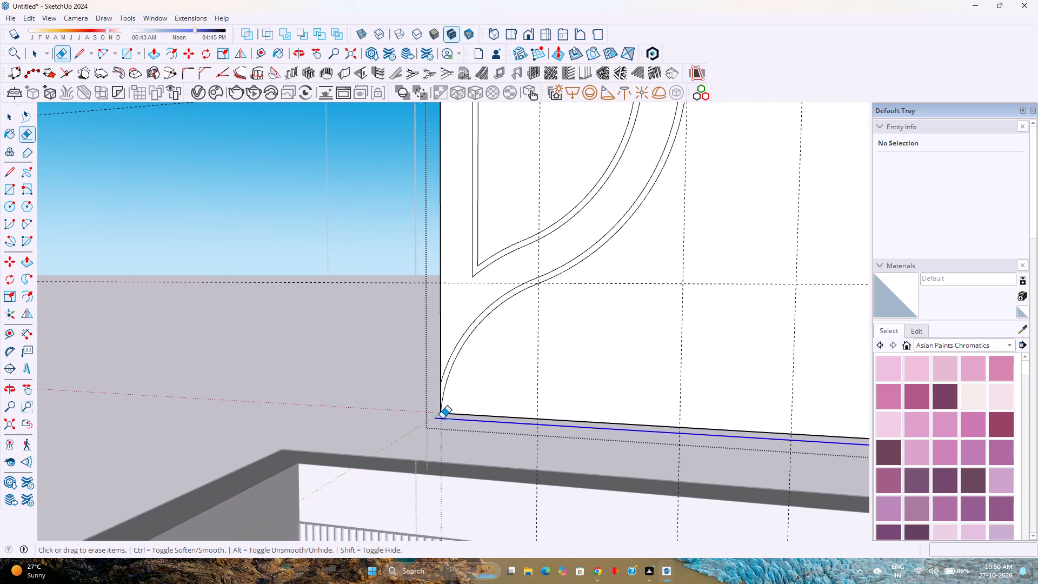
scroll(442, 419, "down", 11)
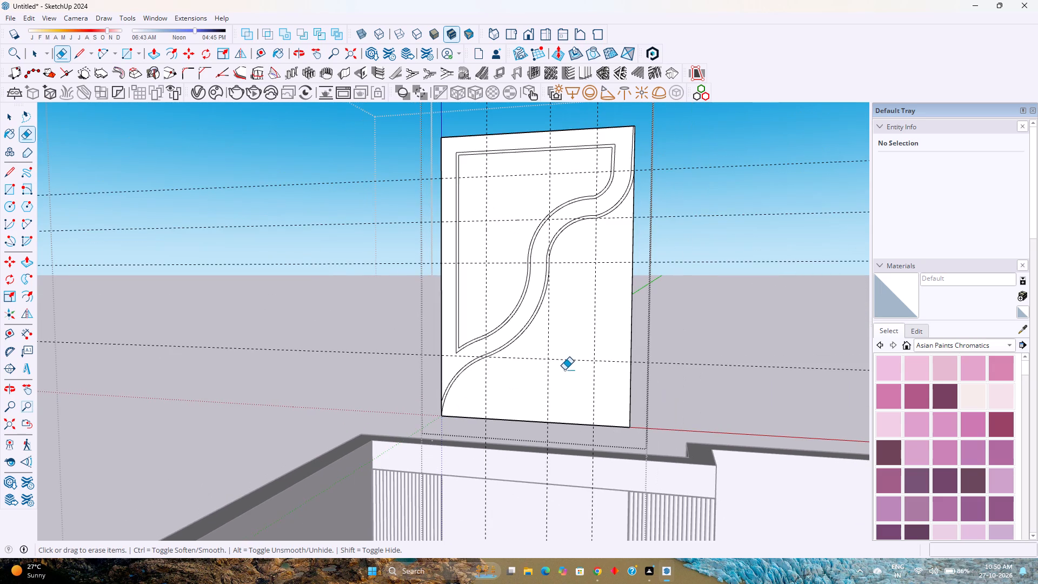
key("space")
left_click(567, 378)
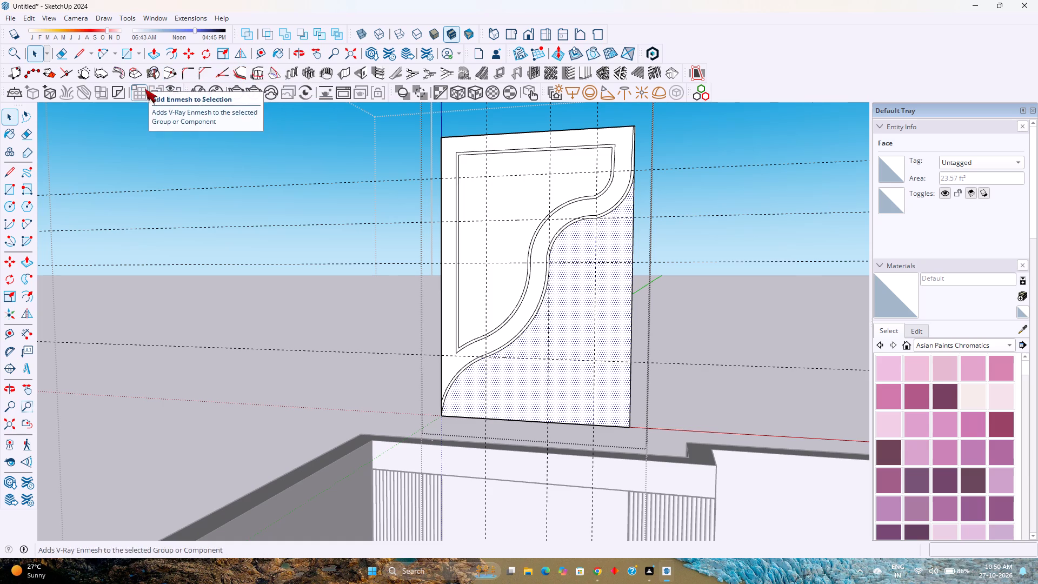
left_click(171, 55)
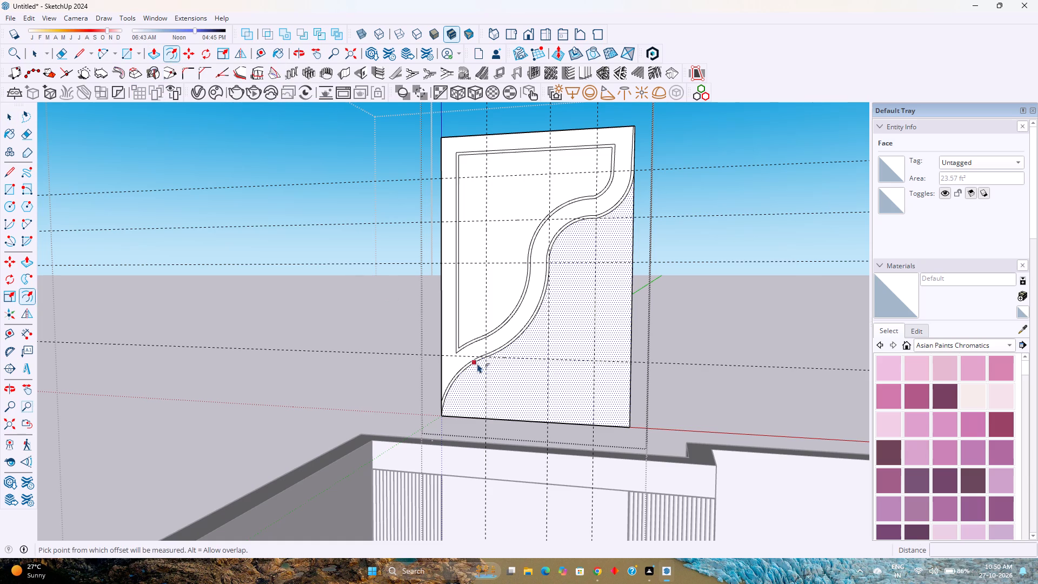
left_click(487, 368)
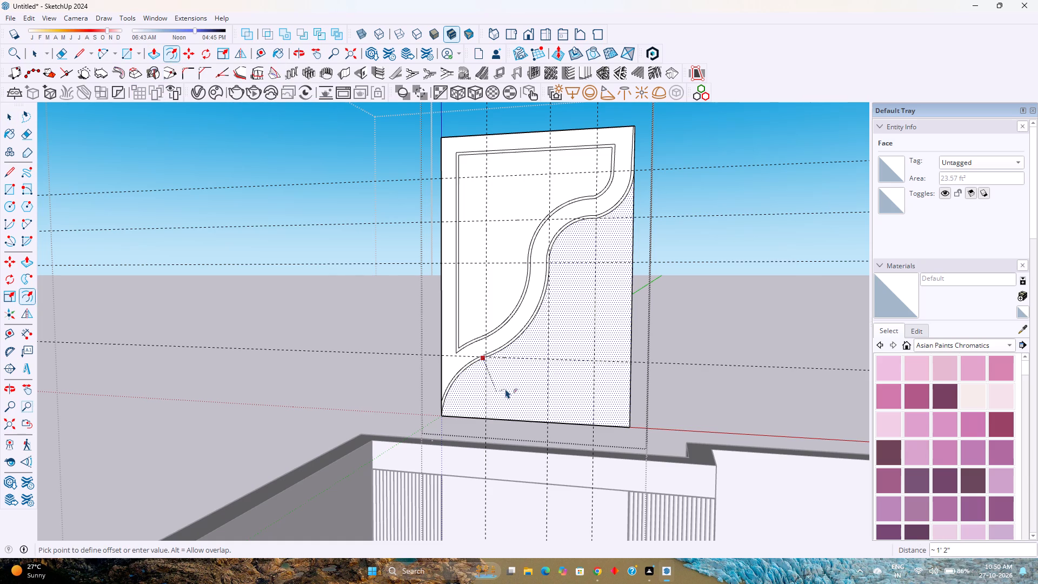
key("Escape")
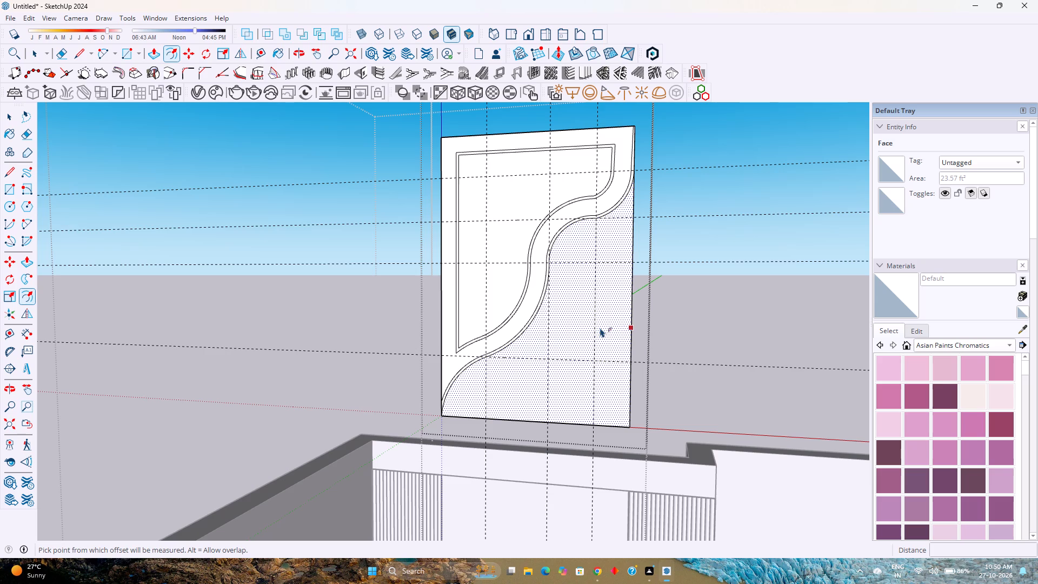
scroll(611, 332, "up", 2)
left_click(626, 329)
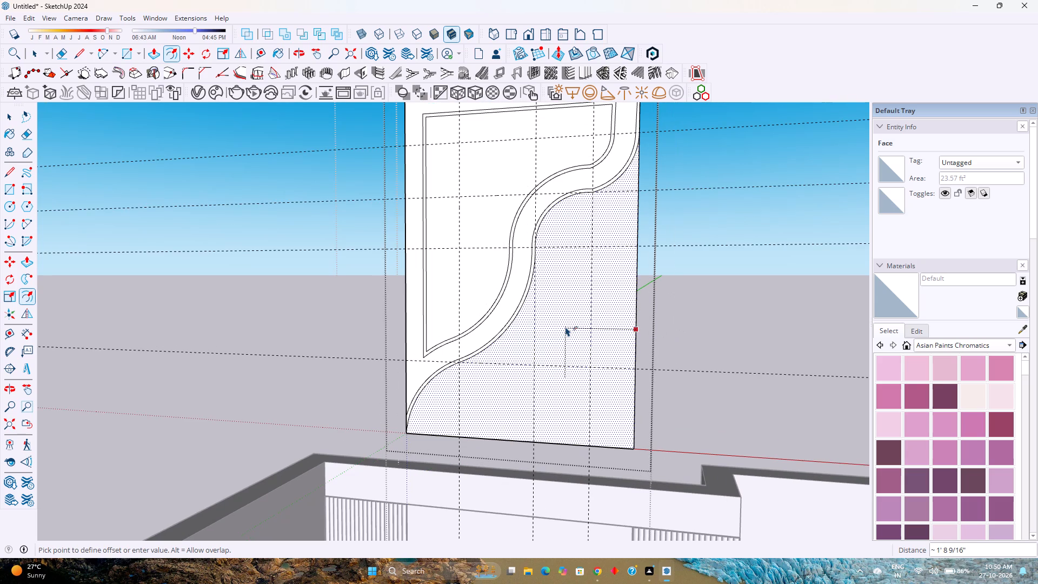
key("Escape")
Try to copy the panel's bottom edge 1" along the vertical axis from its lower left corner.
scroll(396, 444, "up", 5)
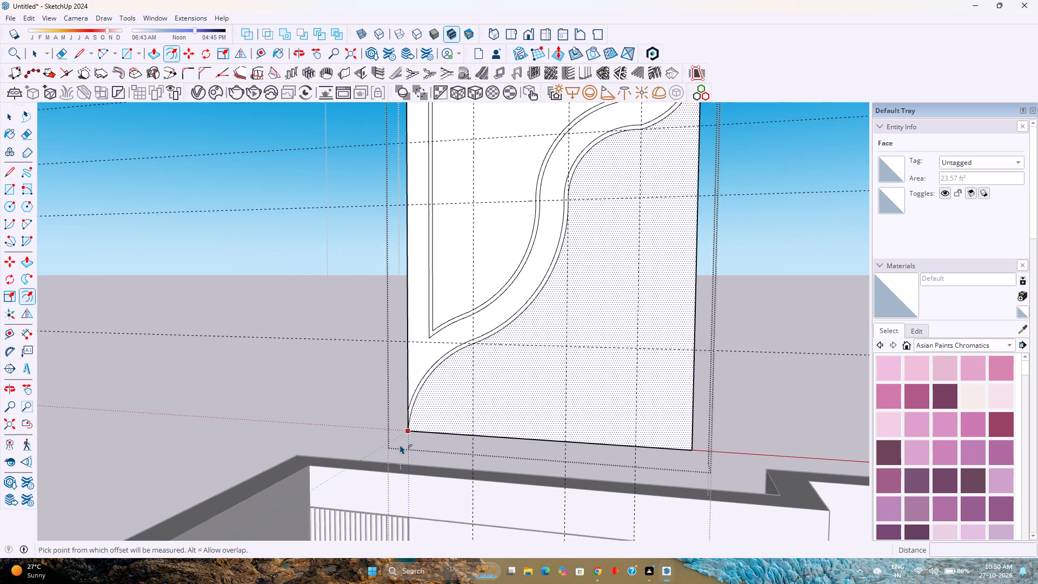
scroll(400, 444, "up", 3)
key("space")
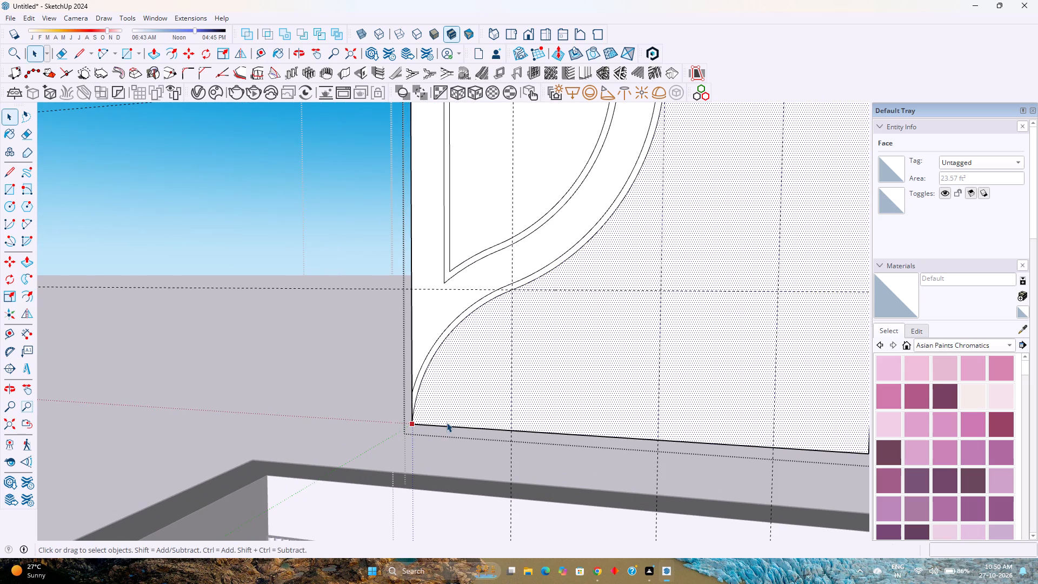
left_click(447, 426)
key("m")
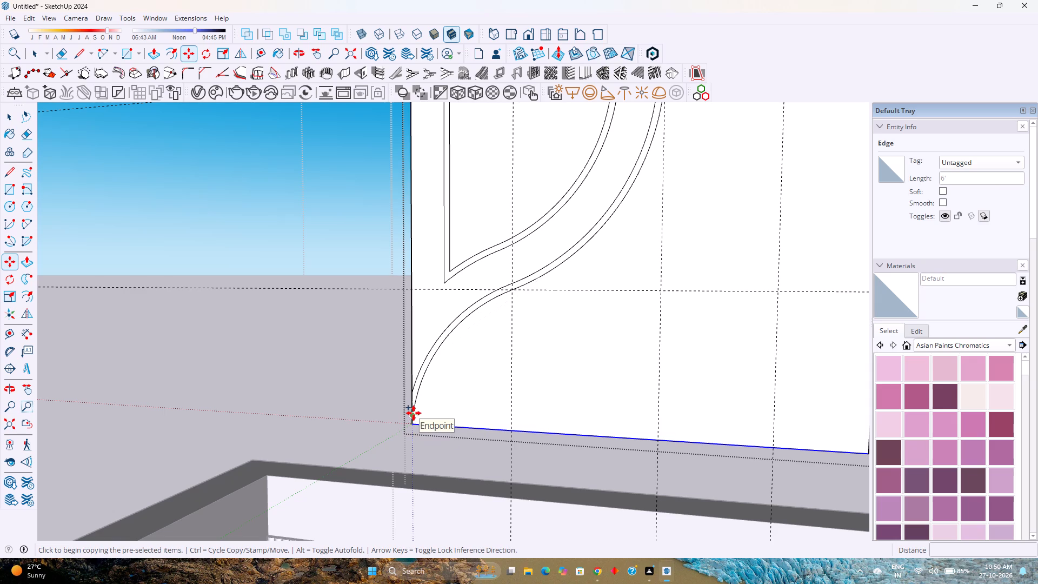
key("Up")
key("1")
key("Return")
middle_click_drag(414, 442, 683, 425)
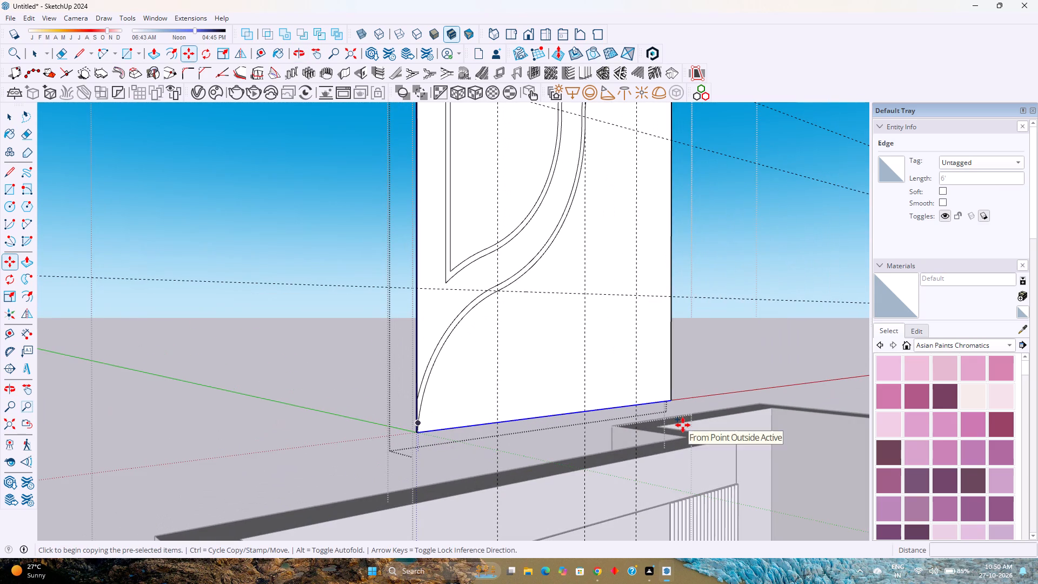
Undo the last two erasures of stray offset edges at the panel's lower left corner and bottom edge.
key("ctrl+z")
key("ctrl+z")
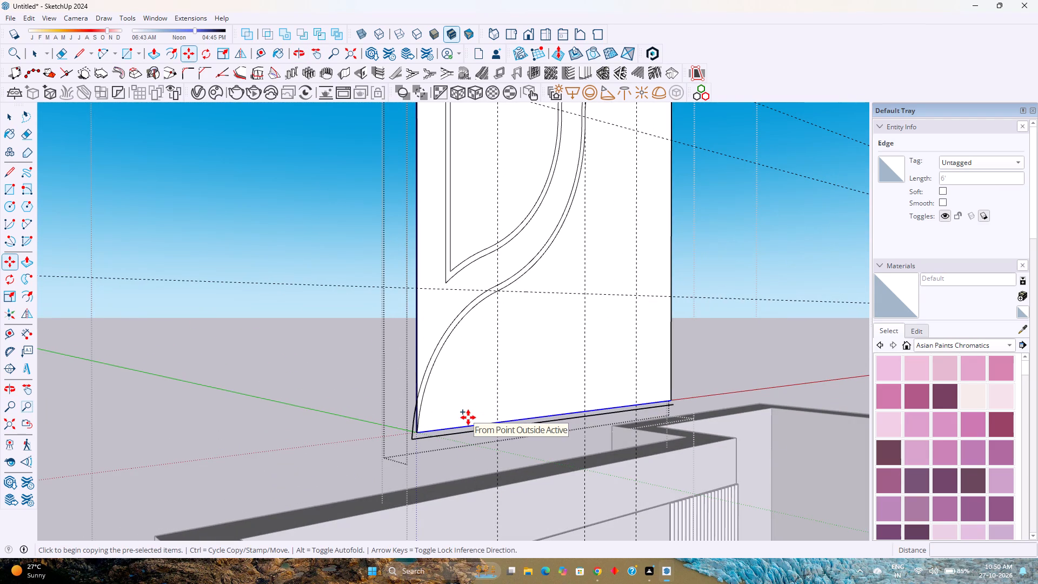
Redo the two undone erasures of the stray offset edges at the panel's lower left corner and bottom edge.
key("ctrl+y")
key("ctrl+y")
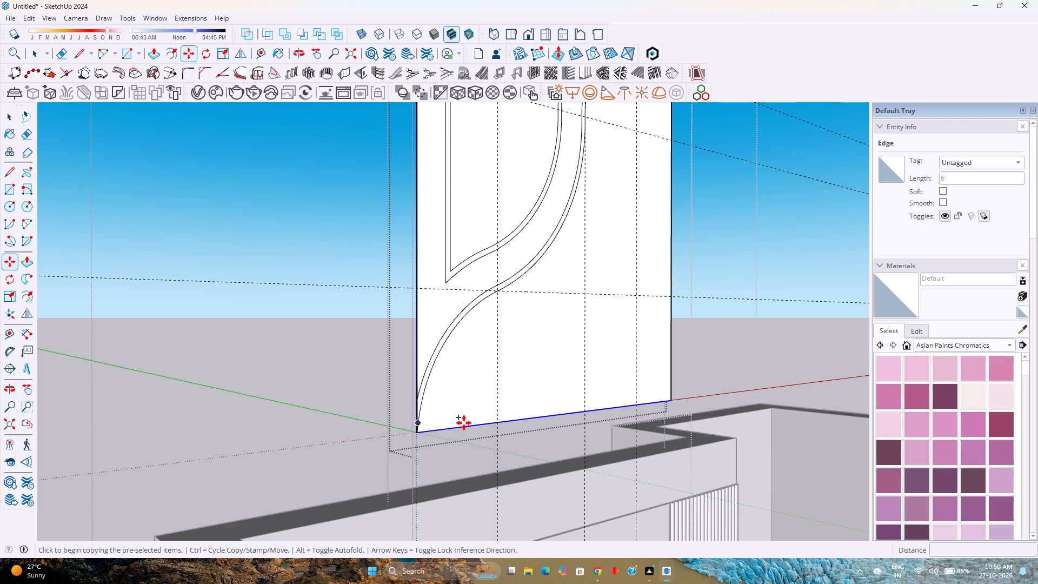
Copy the panel's bottom edge 1" upward along the vertical axis.
left_click(464, 428)
key("Up")
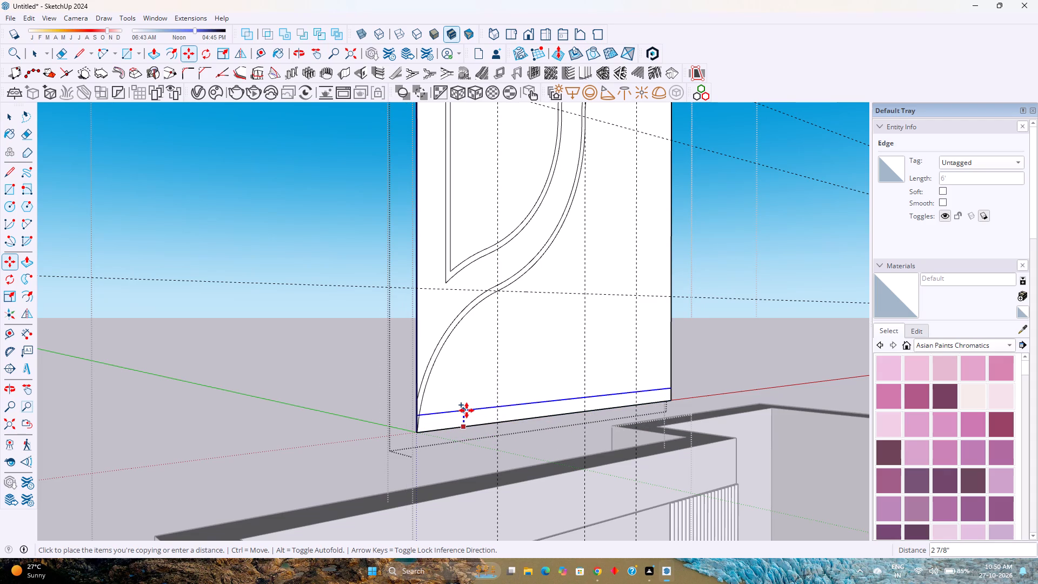
key("1")
key("Return")
scroll(667, 357, "up", 3)
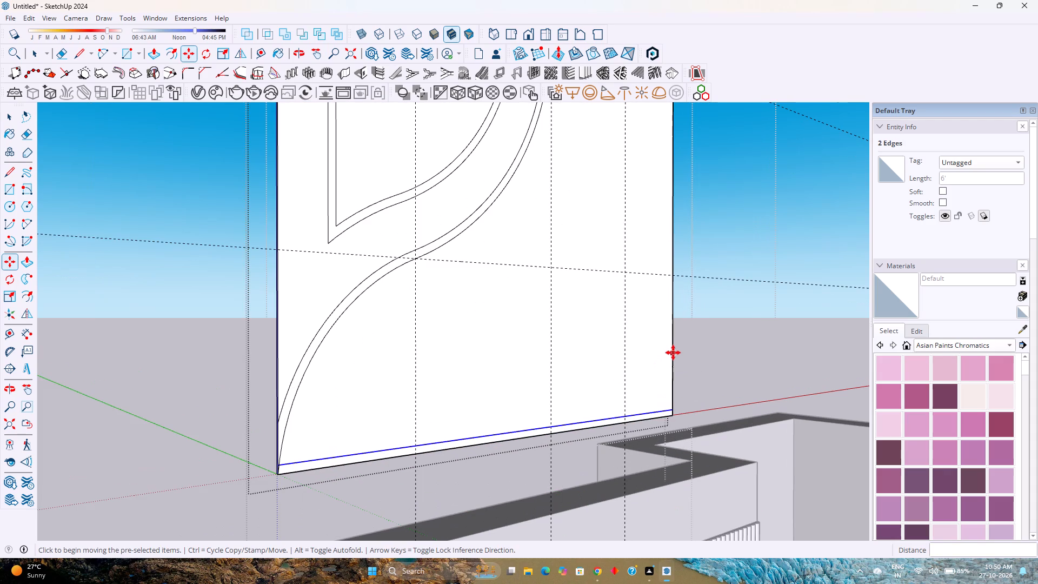
key("grave")
key("Escape")
Copy the panel's right vertical edge 1" inward along the red axis.
middle_click_drag(674, 351, 646, 360)
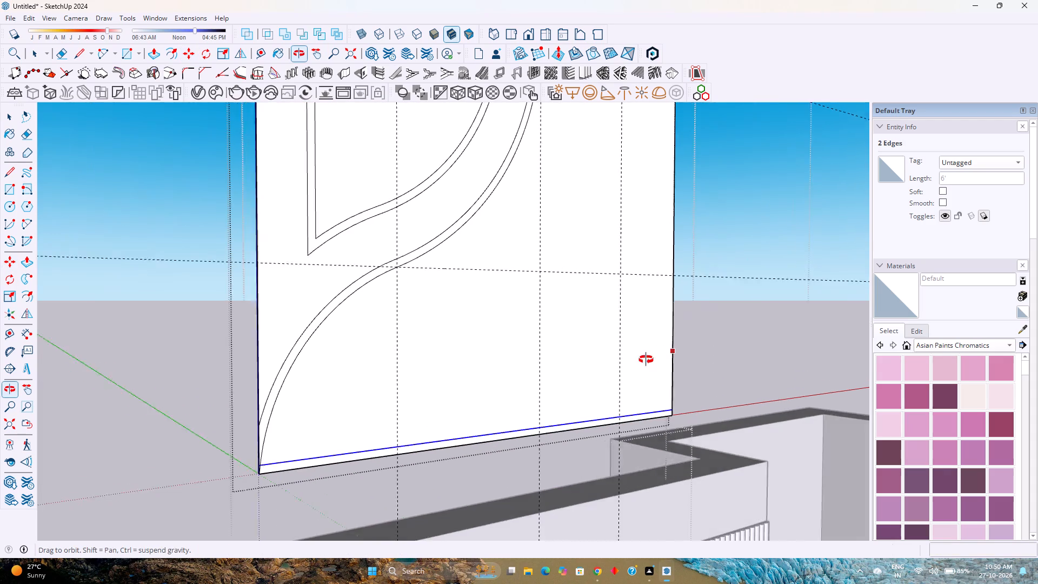
middle_click_drag(646, 360, 568, 379)
middle_click(567, 379)
key("space")
left_click(673, 320)
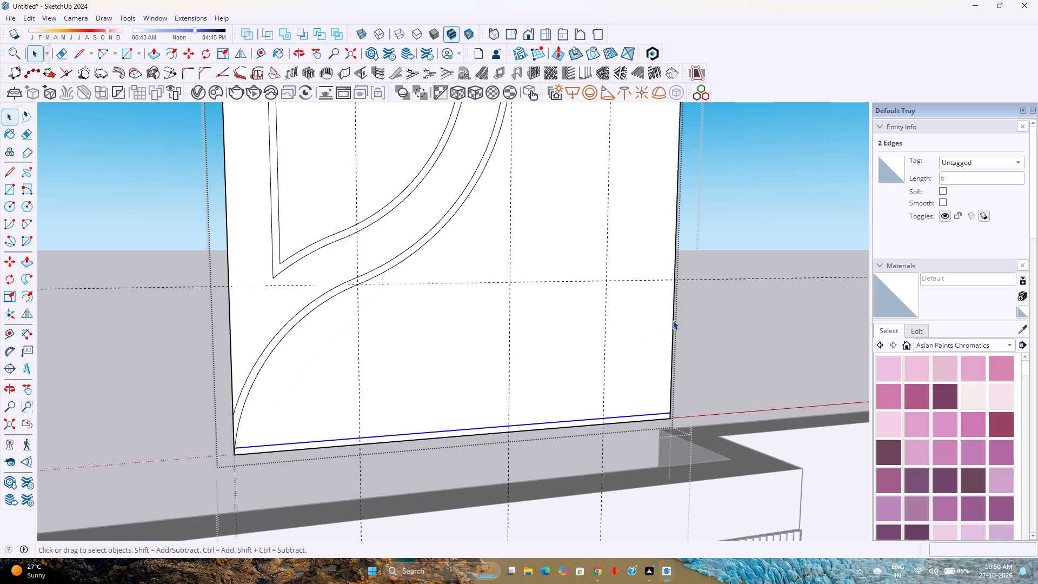
middle_click_drag(677, 332, 641, 337)
key("m")
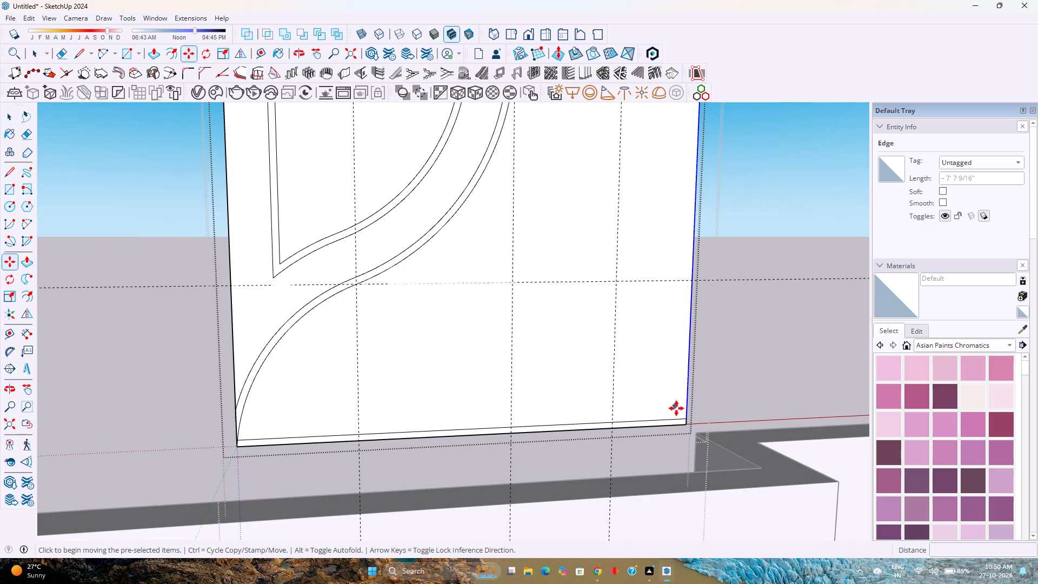
left_click(686, 419)
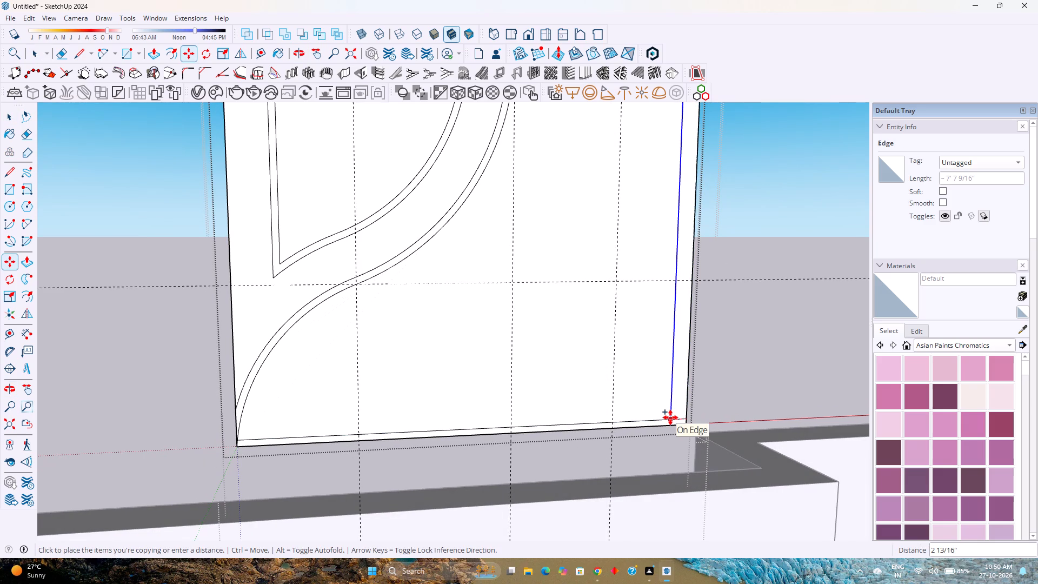
key("Left")
key("Right")
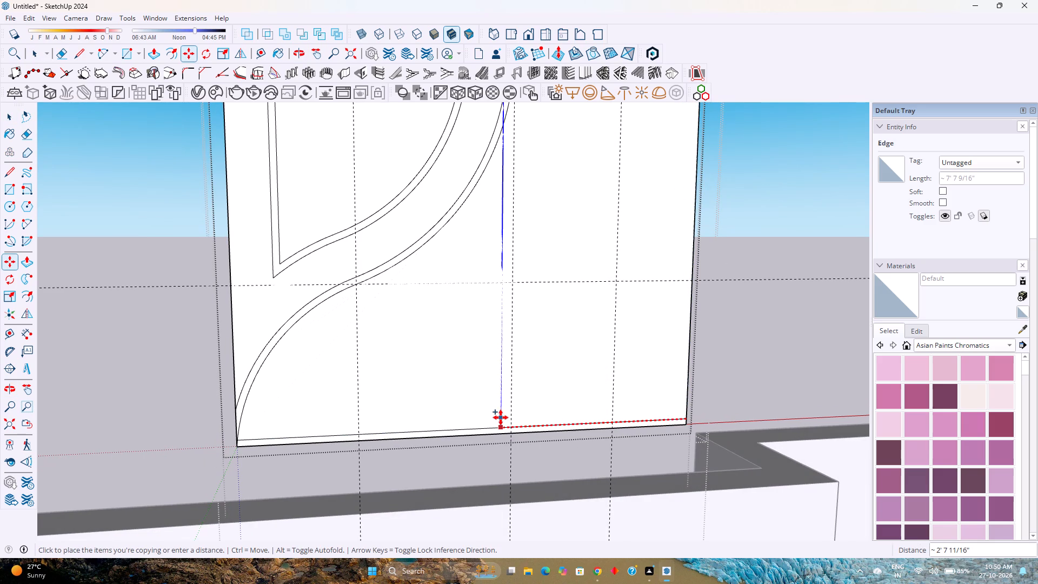
key("1")
key("Return")
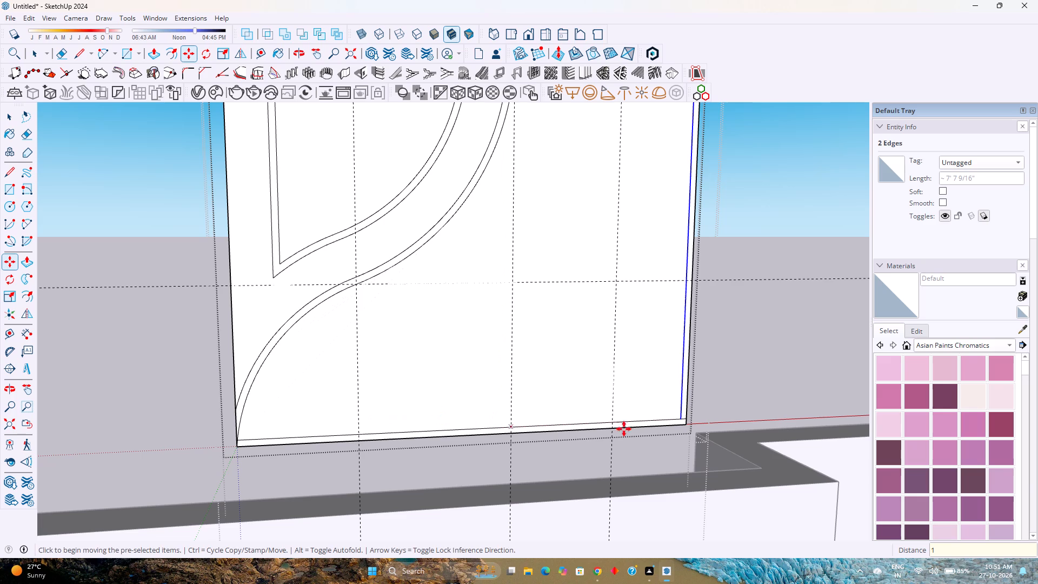
Erase the overhanging ends of the copied bottom edge at the panel's lower right and lower left corners.
key("e")
scroll(693, 419, "up", 11)
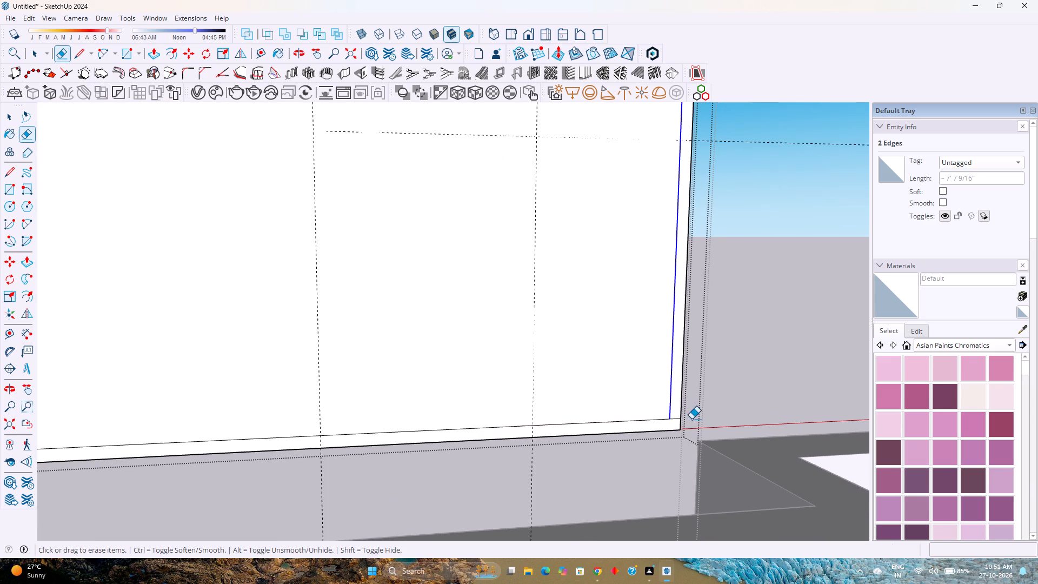
scroll(683, 420, "up", 2)
left_click(675, 419)
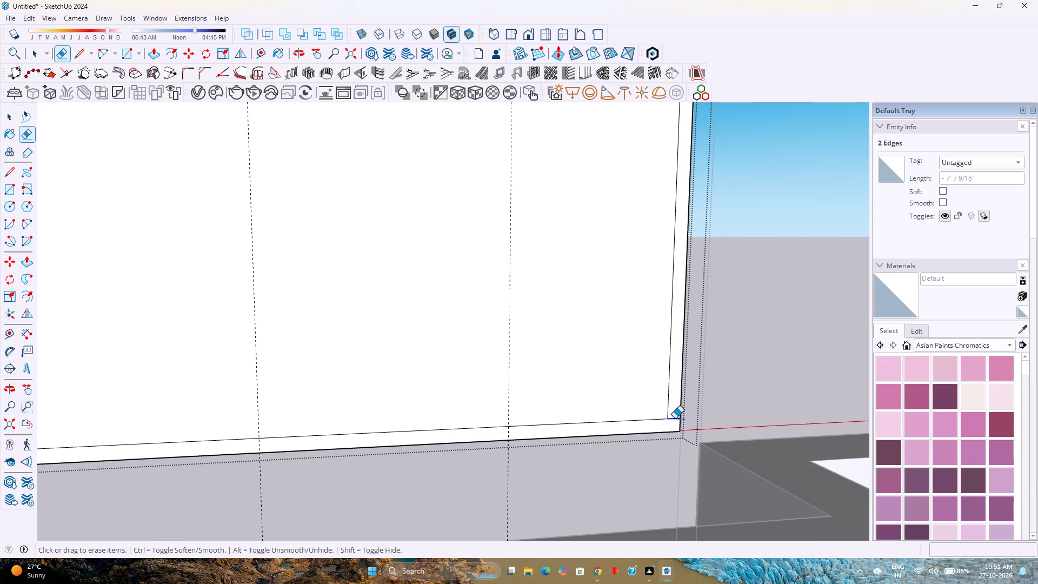
scroll(675, 419, "down", 19)
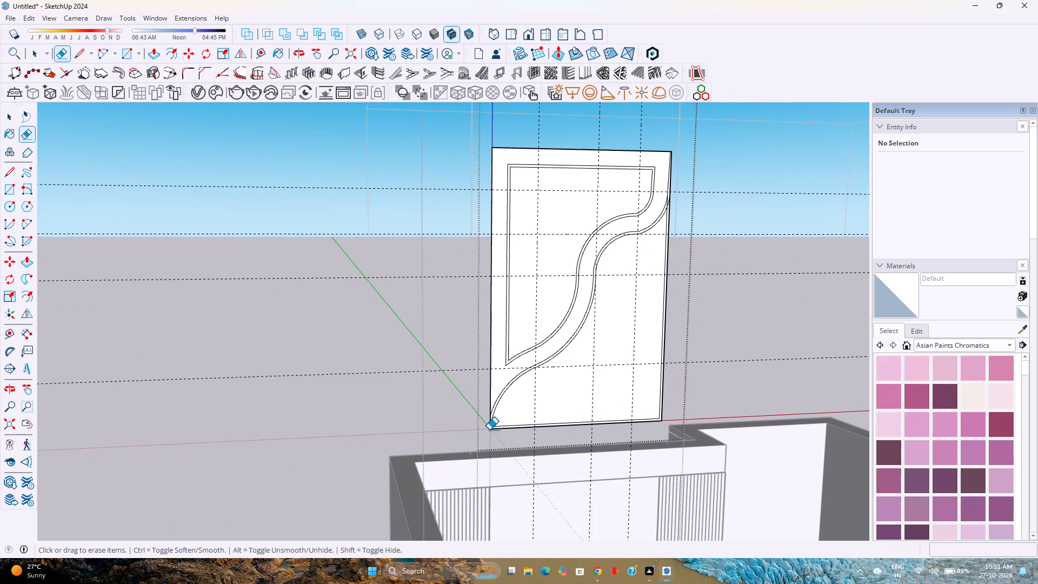
scroll(489, 430, "up", 16)
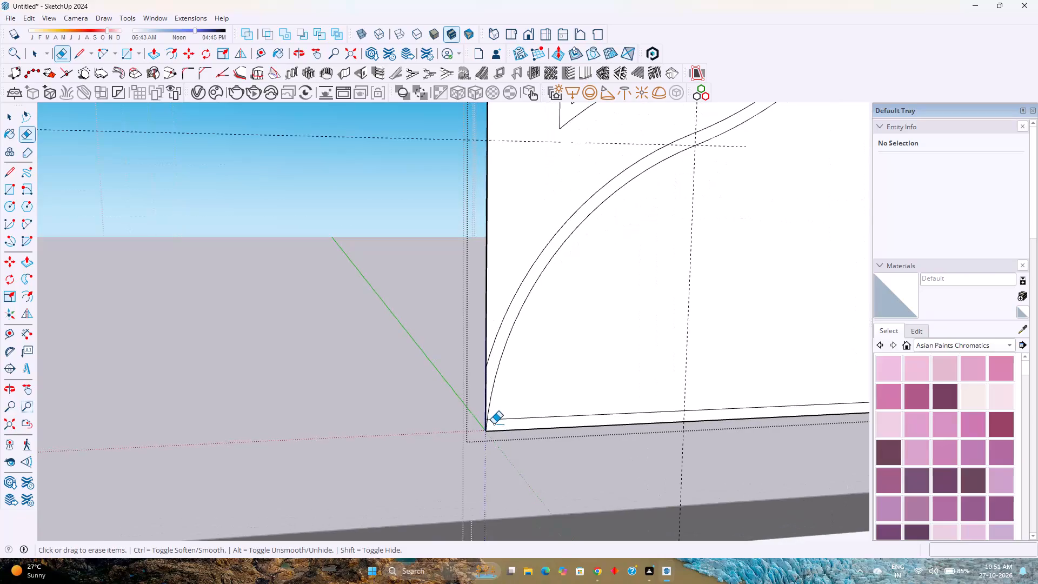
scroll(494, 424, "up", 20)
scroll(494, 424, "up", 1)
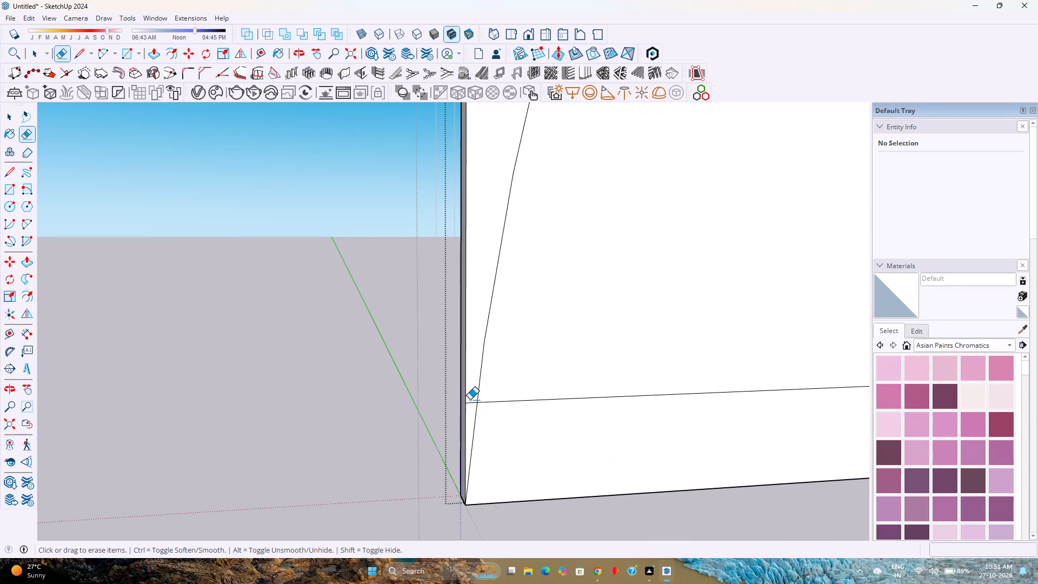
left_click(473, 404)
Erase the copied right edge above its crossing with the lower S-curve, and the curve end running past that edge.
scroll(473, 404, "down", 2)
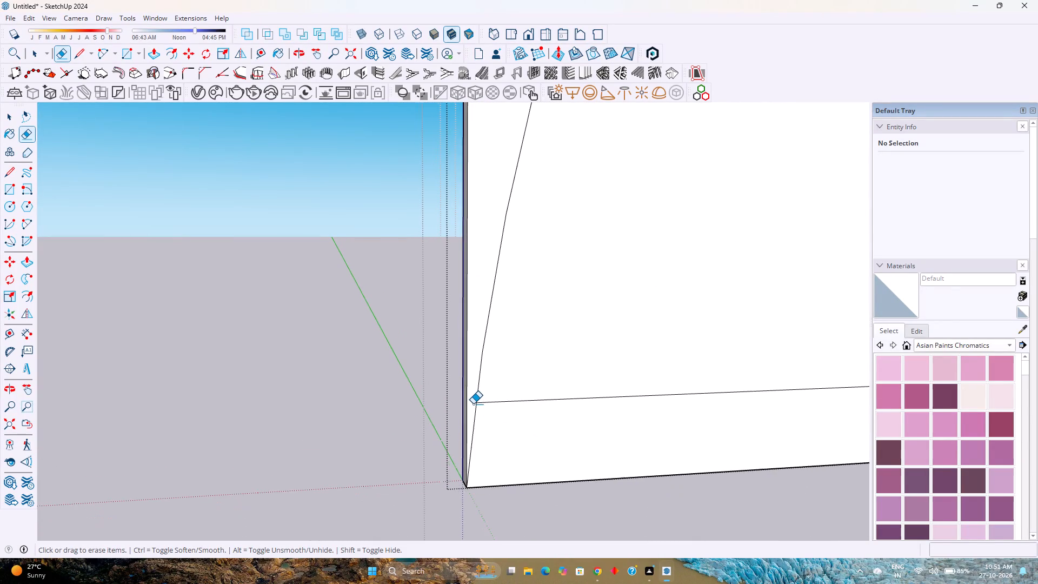
scroll(473, 404, "down", 20)
scroll(473, 404, "down", 4)
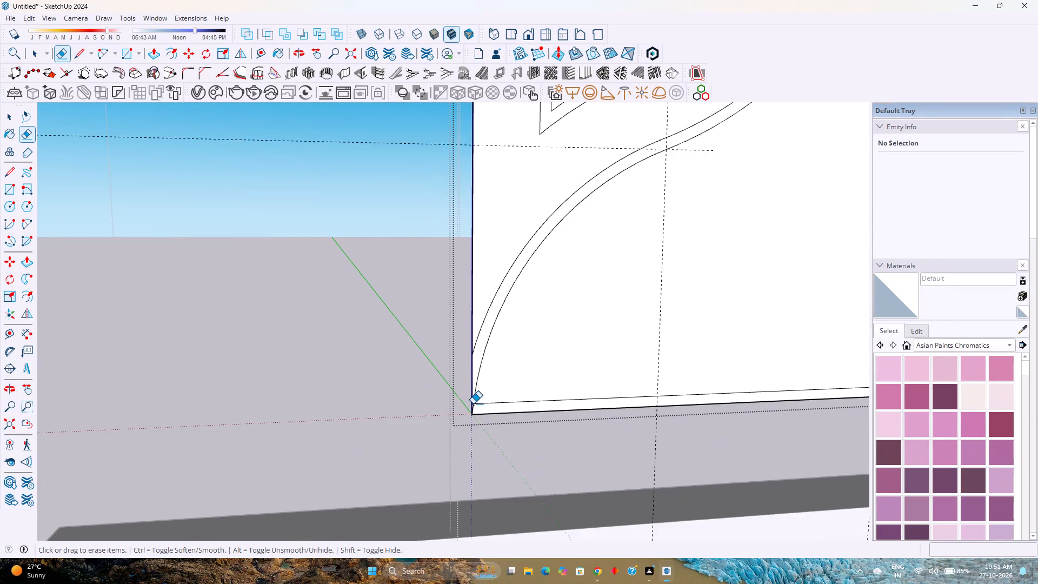
scroll(473, 404, "down", 11)
middle_click_drag(560, 375, 473, 491, "shift")
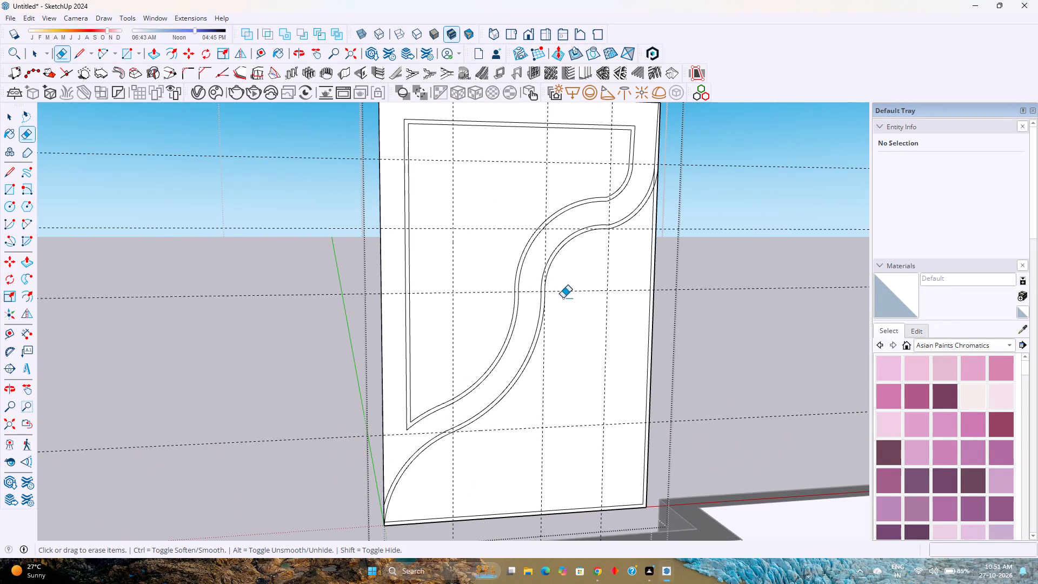
scroll(668, 176, "up", 11)
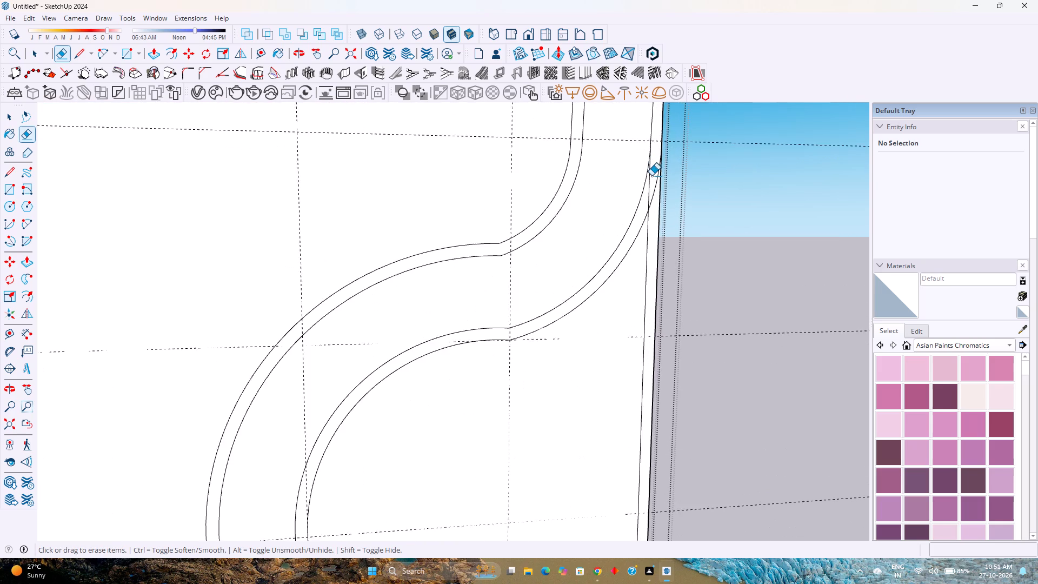
scroll(651, 176, "up", 9)
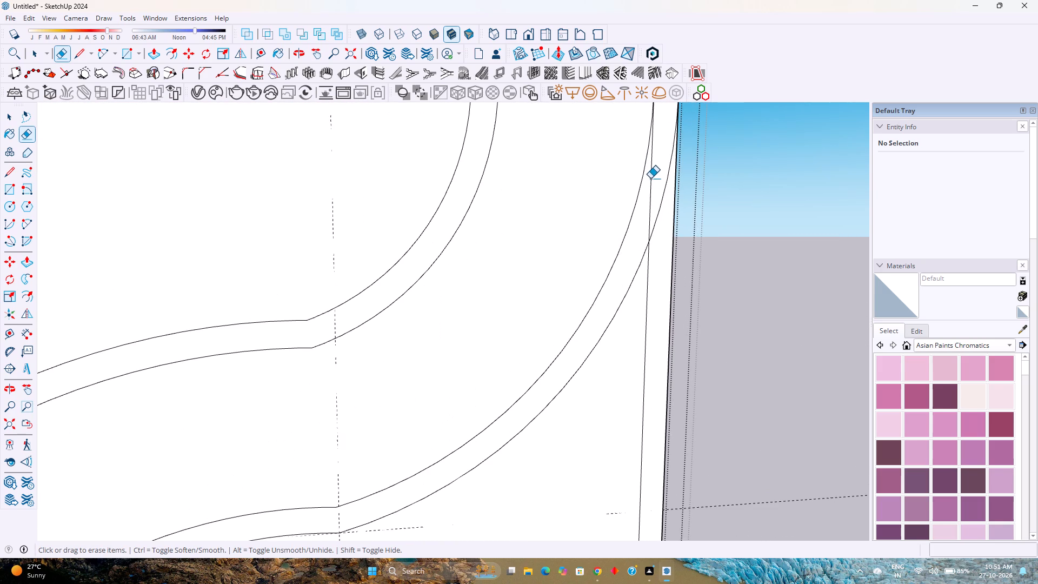
left_click(650, 178)
left_click(662, 200)
scroll(652, 215, "down", 9)
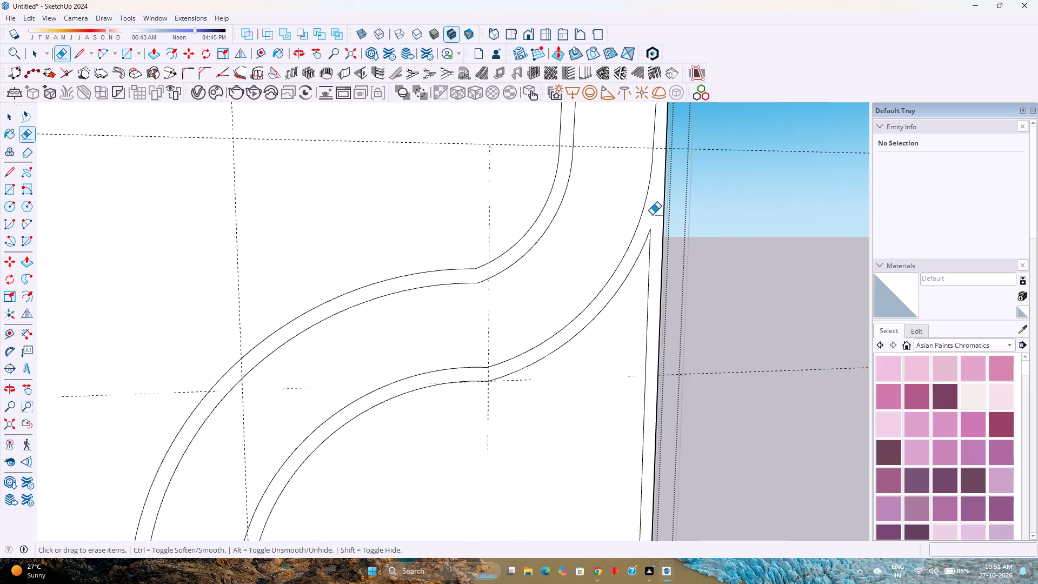
scroll(652, 215, "down", 14)
Delete all construction guides from the model.
middle_click_drag(673, 296, 655, 299)
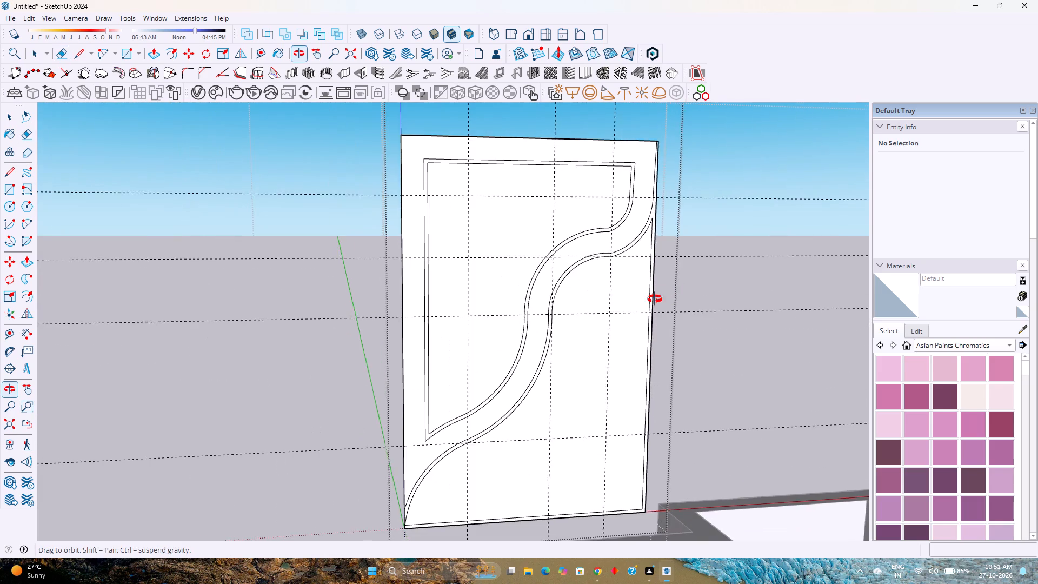
middle_click_drag(655, 299, 503, 309)
middle_click(500, 309)
scroll(488, 309, "down", 4)
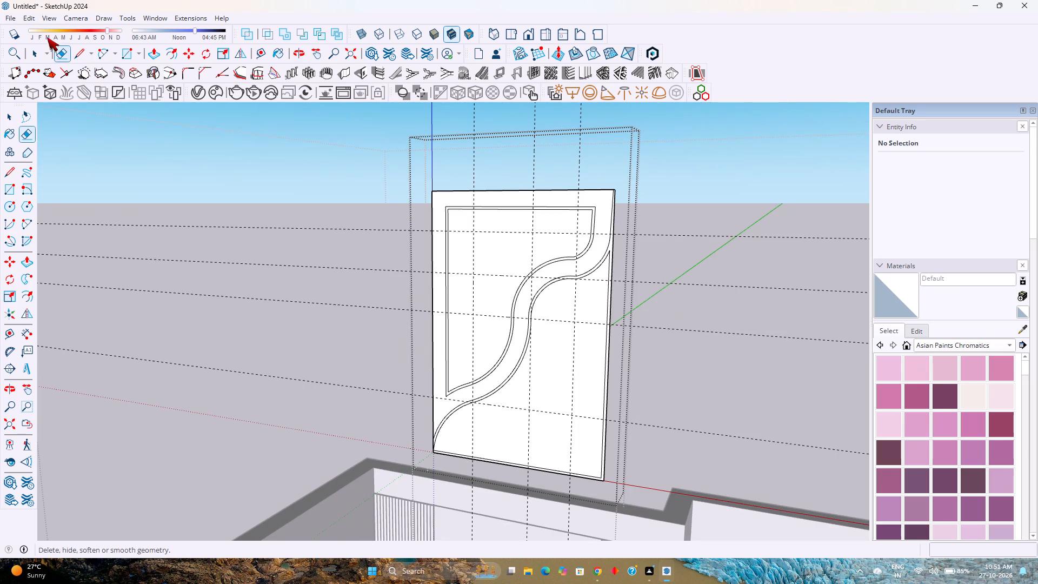
left_click(30, 20)
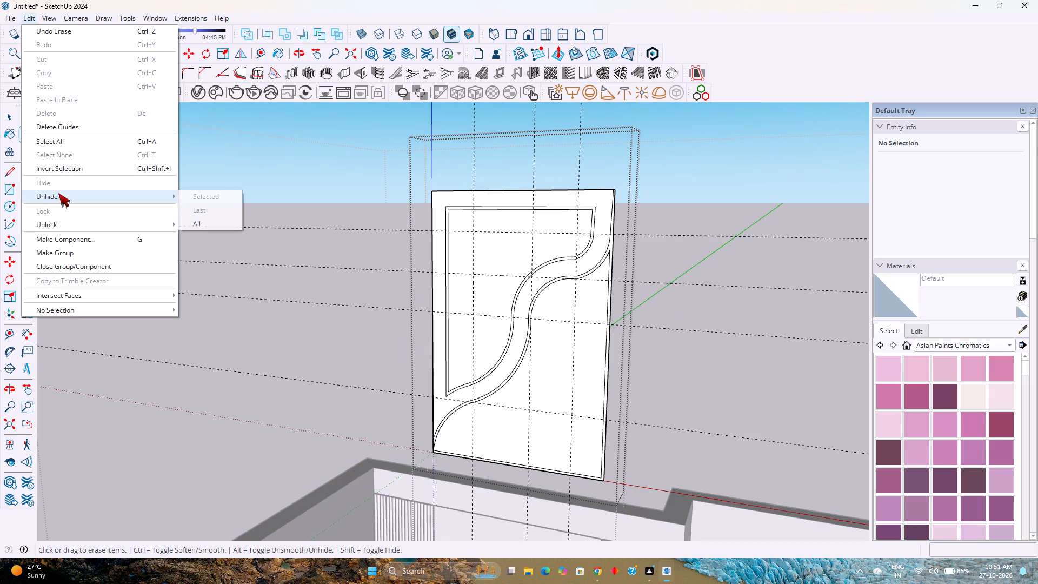
left_click(91, 129)
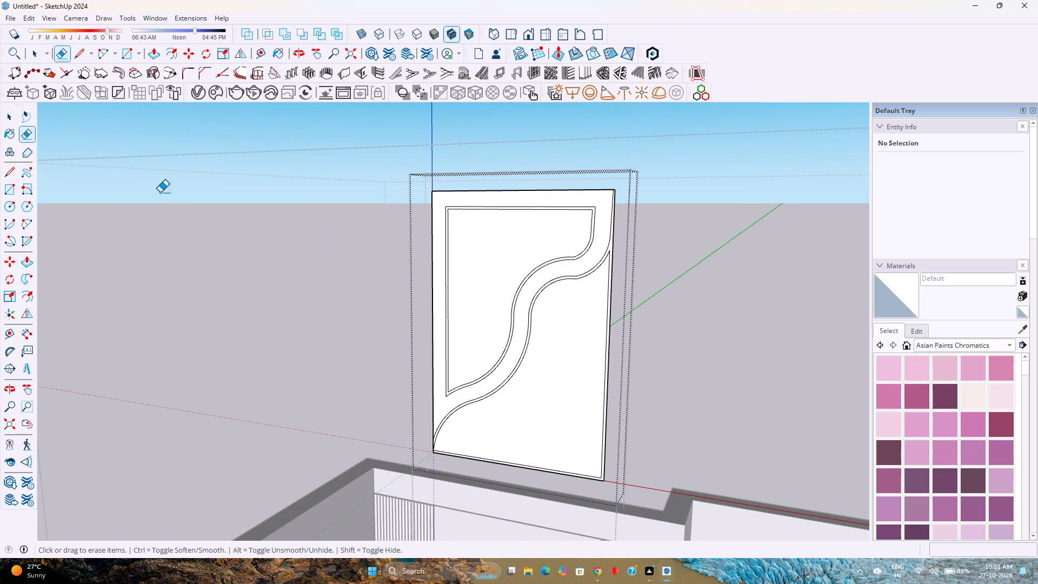
Push/Pull the panel's outer frame and wide S-curved band face outward by 0.5".
key("space")
scroll(529, 339, "down", 3)
middle_click_drag(531, 347, 505, 263, "shift")
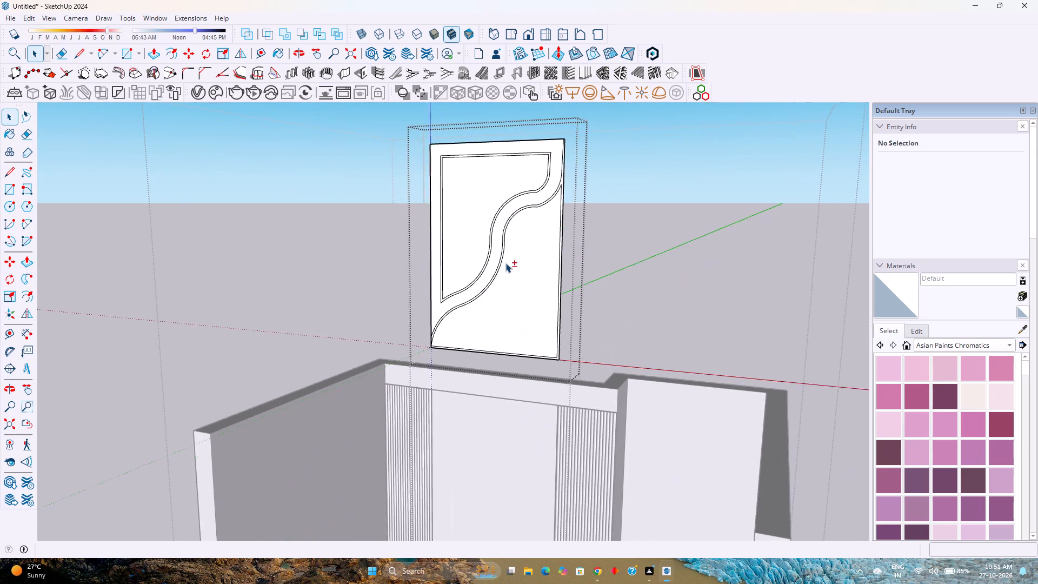
scroll(503, 263, "up", 3)
middle_click_drag(503, 263, 613, 346)
scroll(613, 346, "down", 1)
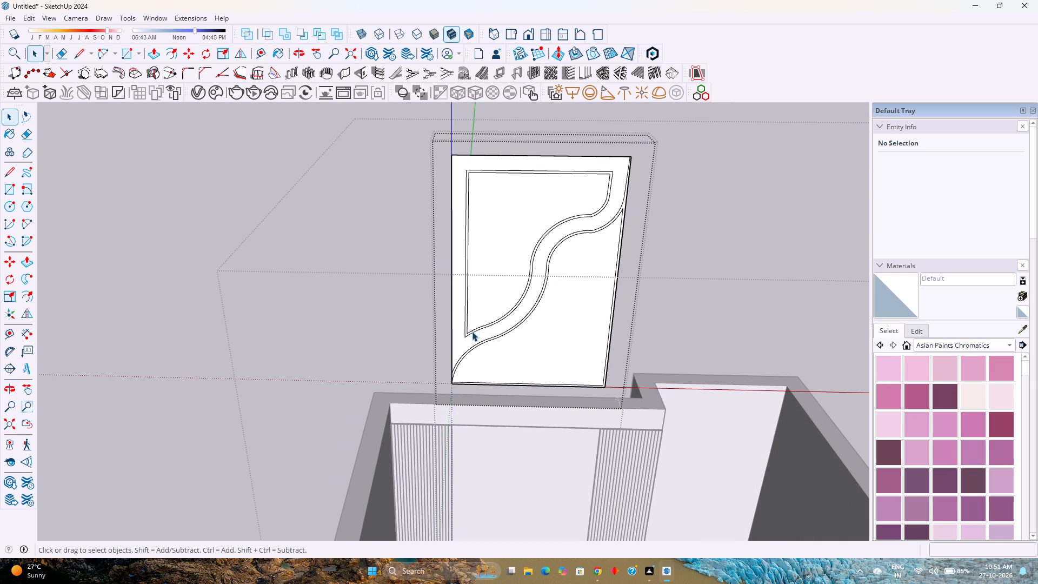
left_click(512, 220)
scroll(512, 220, "up", 2)
scroll(536, 297, "up", 1)
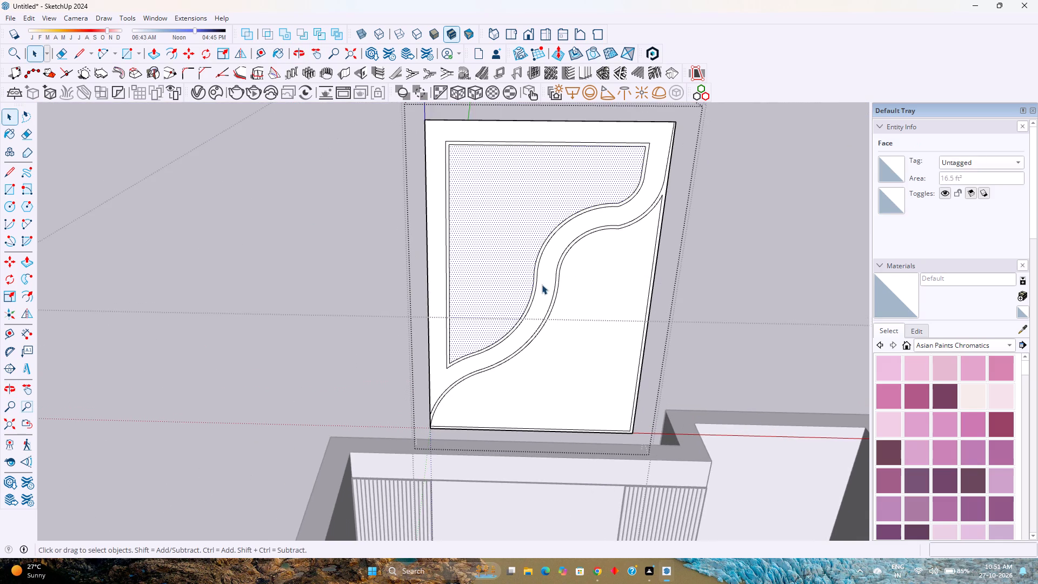
scroll(542, 284, "up", 3)
middle_click_drag(542, 280, 598, 330)
scroll(560, 226, "up", 10)
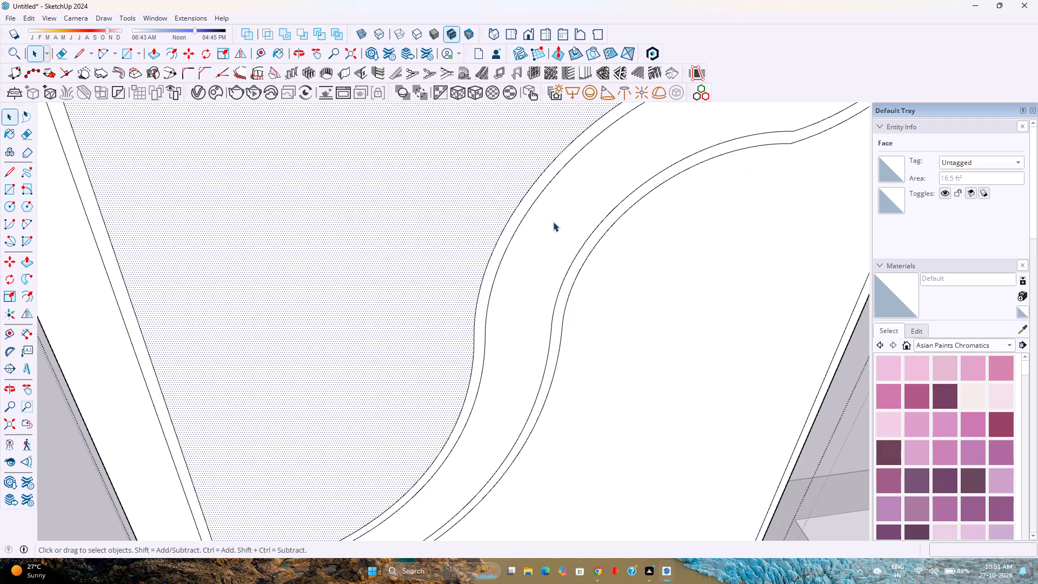
left_click(553, 222)
scroll(553, 222, "down", 5)
key("p")
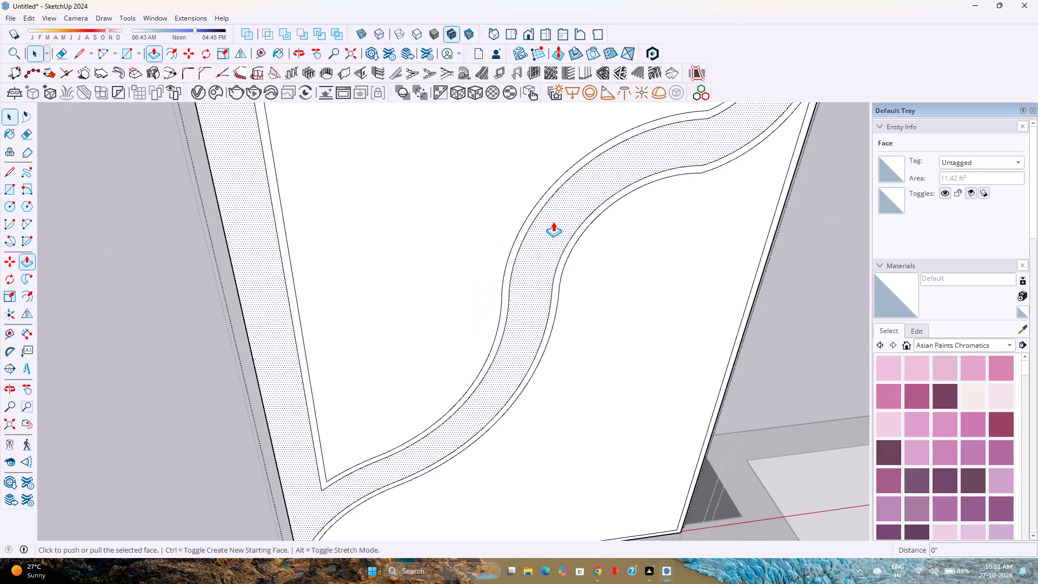
left_click(555, 221)
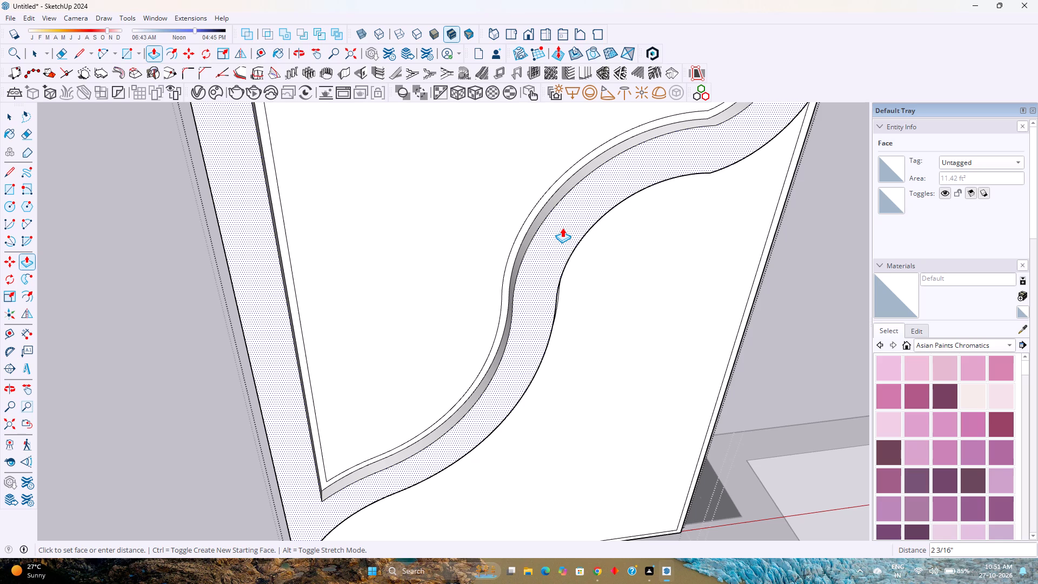
type("0.5")
key("Return")
key("space")
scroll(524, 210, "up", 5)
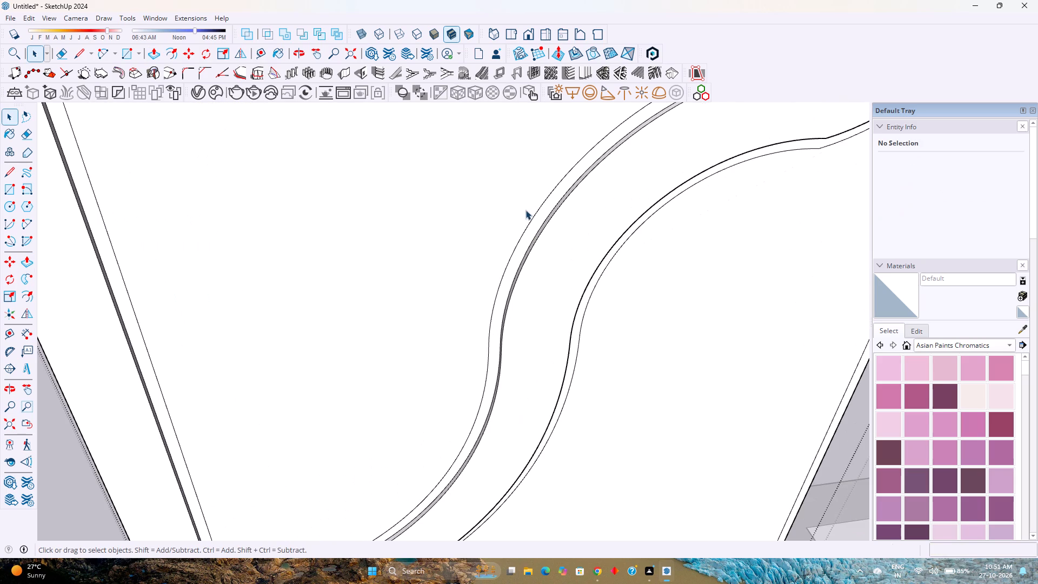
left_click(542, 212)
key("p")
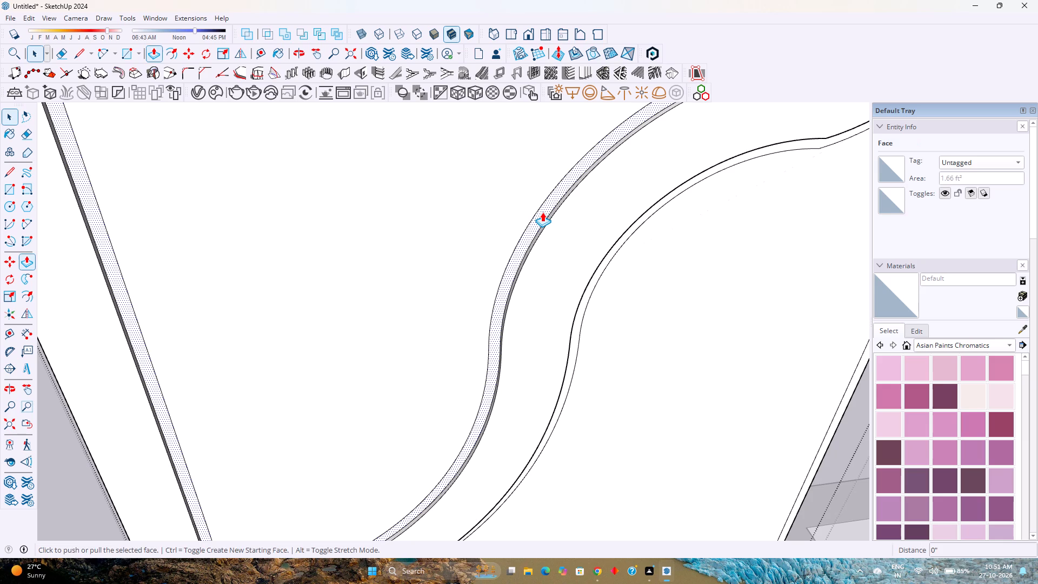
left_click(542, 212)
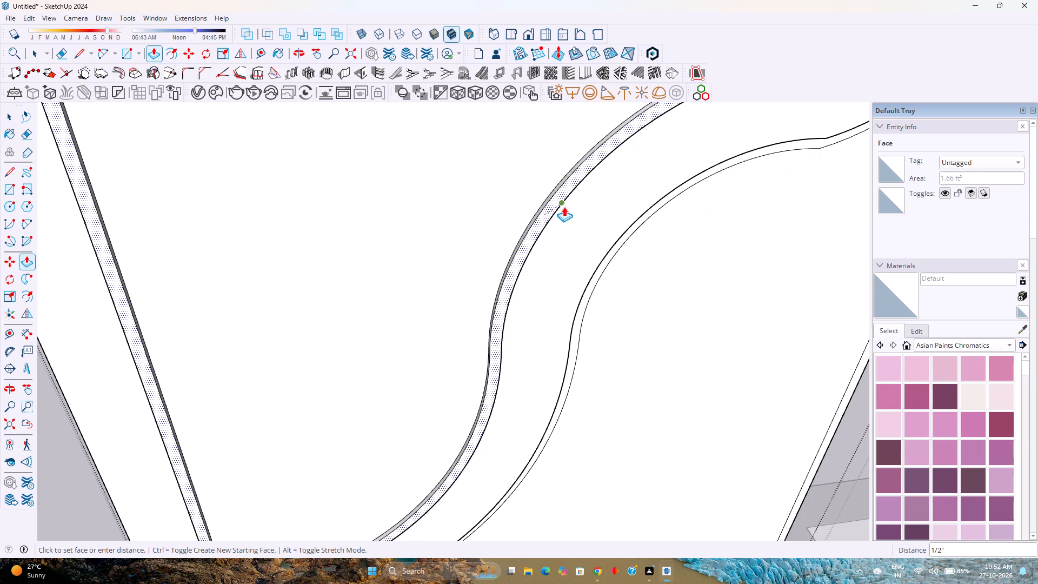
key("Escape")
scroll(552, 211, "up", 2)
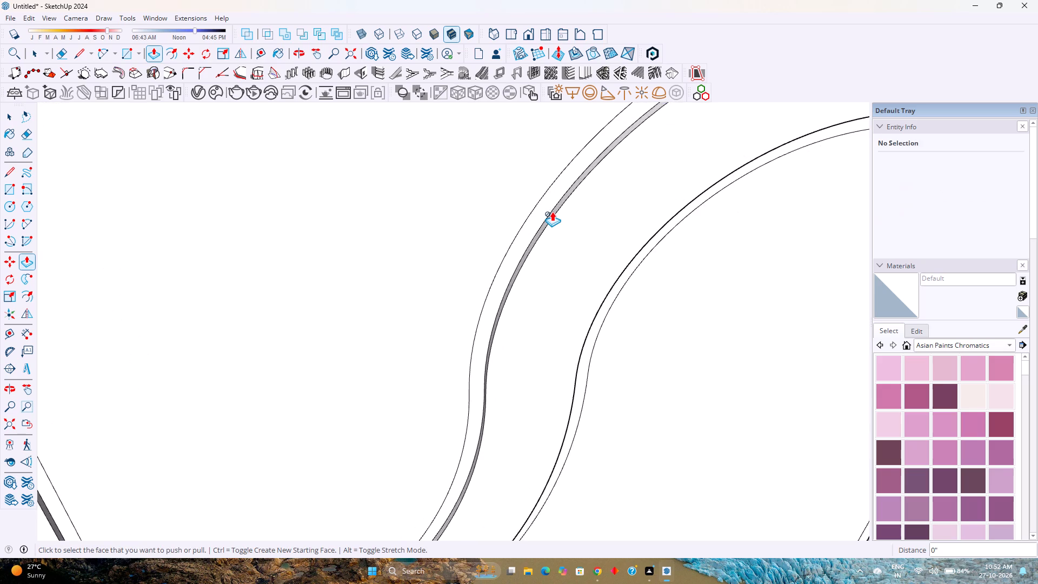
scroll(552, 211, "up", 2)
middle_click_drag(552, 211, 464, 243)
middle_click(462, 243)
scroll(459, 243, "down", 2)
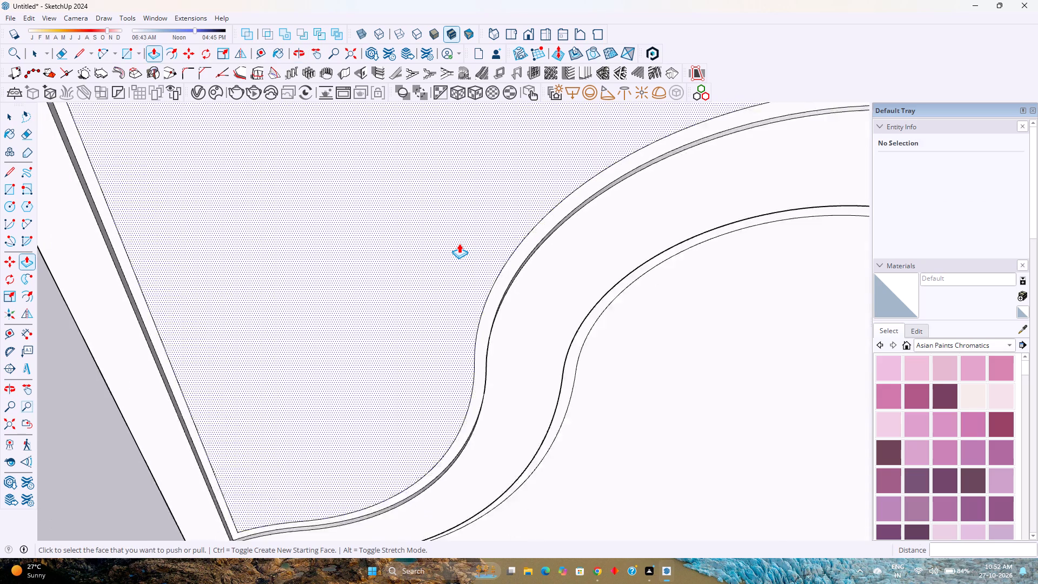
Examine the raised outer frame, the S-curved band and the narrow strips beside it from the front and sides.
scroll(459, 243, "down", 6)
middle_click_drag(459, 244, 462, 286, "shift")
scroll(462, 286, "down", 2)
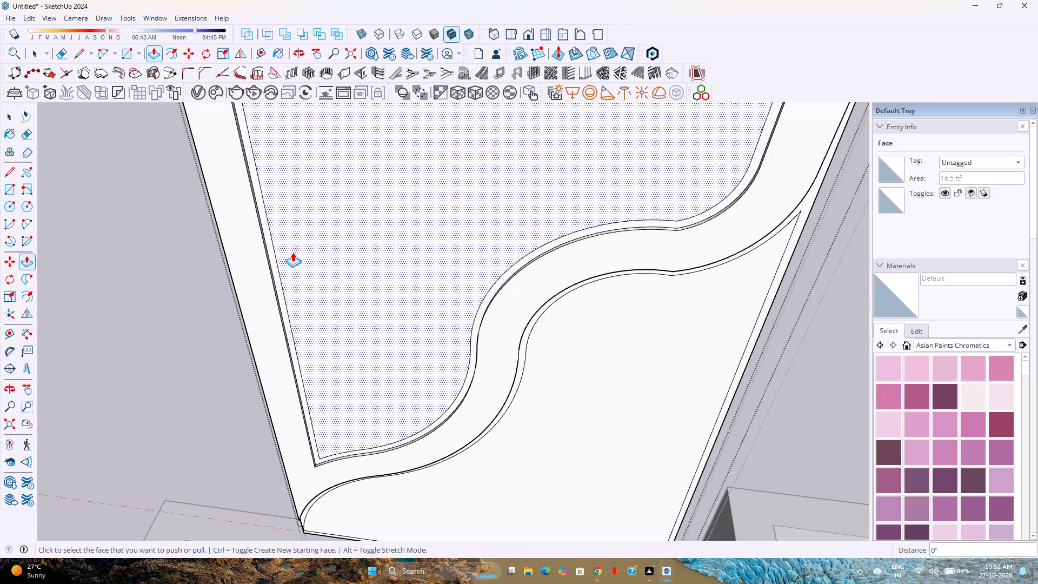
scroll(290, 248, "down", 6)
scroll(497, 170, "up", 4)
middle_click_drag(487, 178, 605, 188)
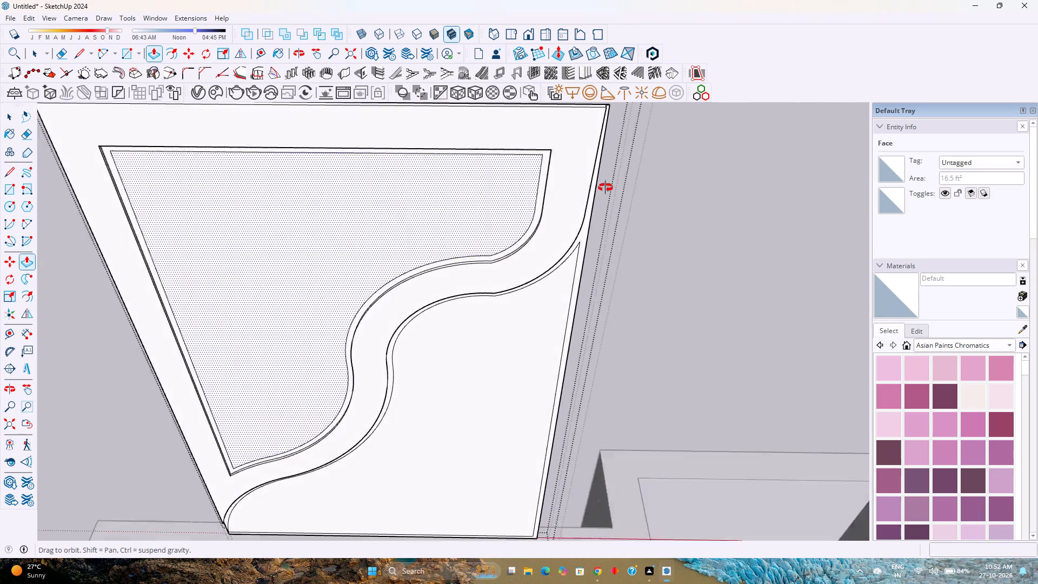
middle_click_drag(605, 188, 731, 182)
scroll(481, 244, "up", 3)
scroll(436, 233, "up", 5)
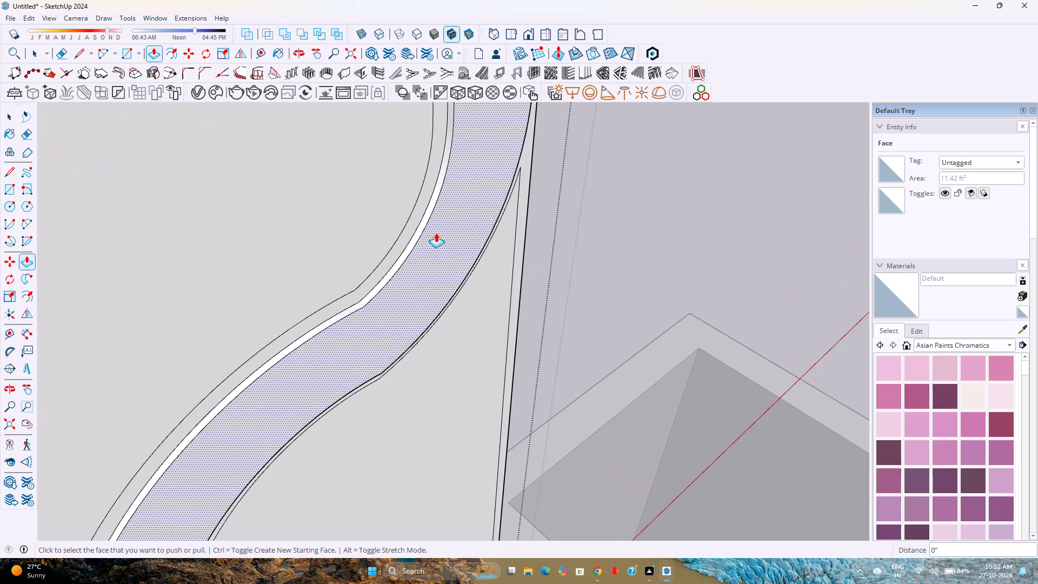
scroll(436, 233, "up", 2)
middle_click_drag(430, 235, 581, 209)
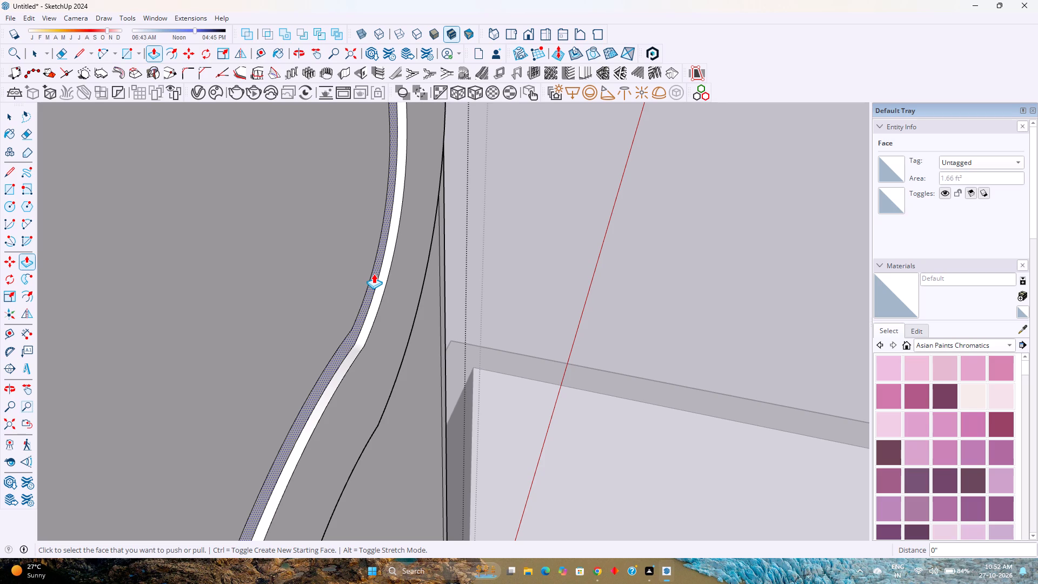
scroll(374, 274, "down", 3)
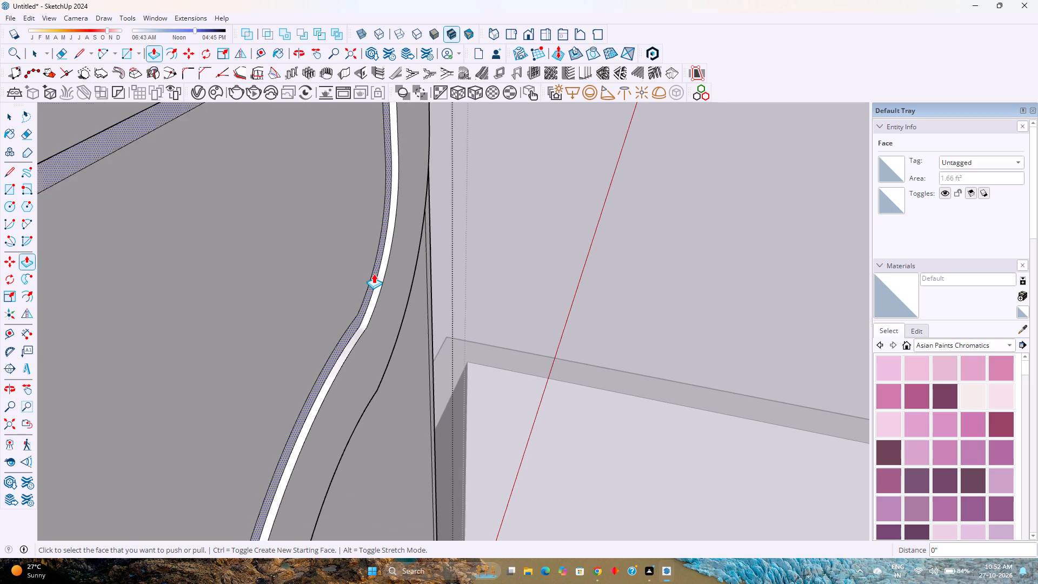
scroll(374, 274, "down", 11)
middle_click_drag(374, 274, 279, 235)
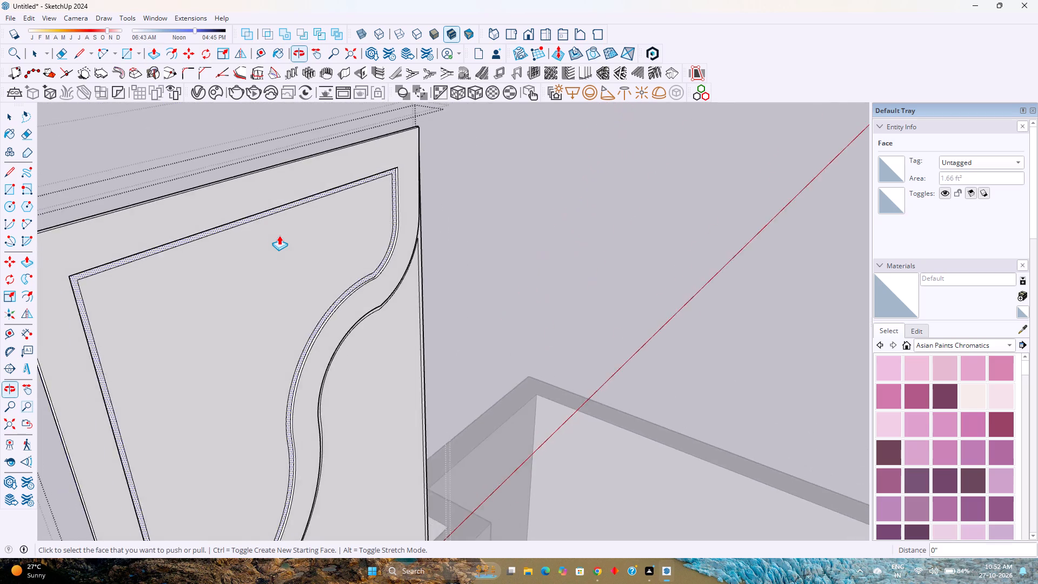
scroll(279, 235, "up", 1)
scroll(279, 235, "down", 4)
middle_click_drag(279, 235, 417, 179, "shift")
scroll(458, 230, "down", 4)
middle_click_drag(458, 230, 288, 204)
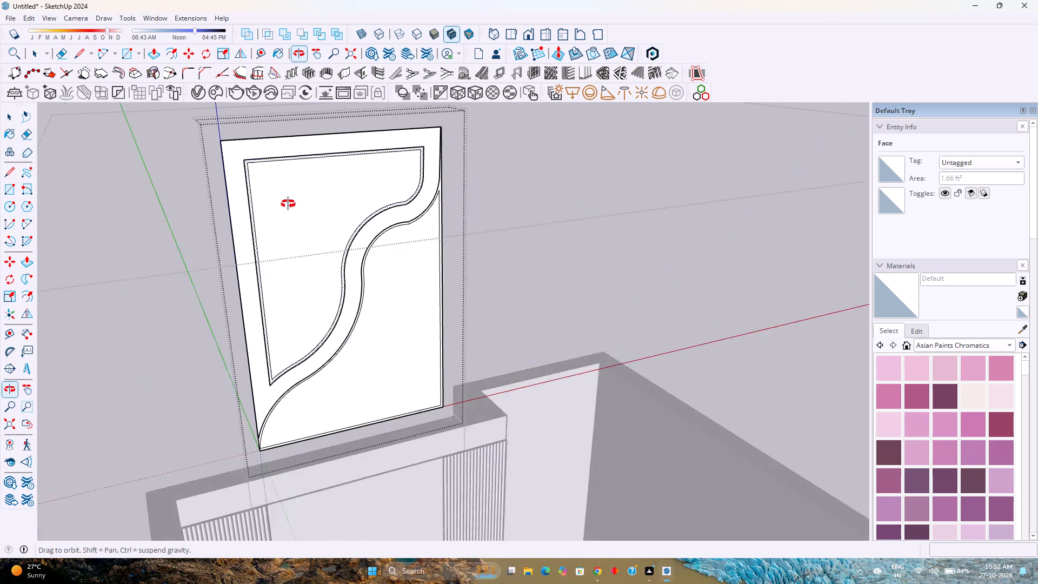
middle_click_drag(288, 204, 281, 204)
middle_click(281, 204)
scroll(326, 291, "up", 7)
middle_click_drag(354, 303, 301, 327)
Undo the outward Push/Pull of the outer frame and S-curved band.
key("ctrl+z")
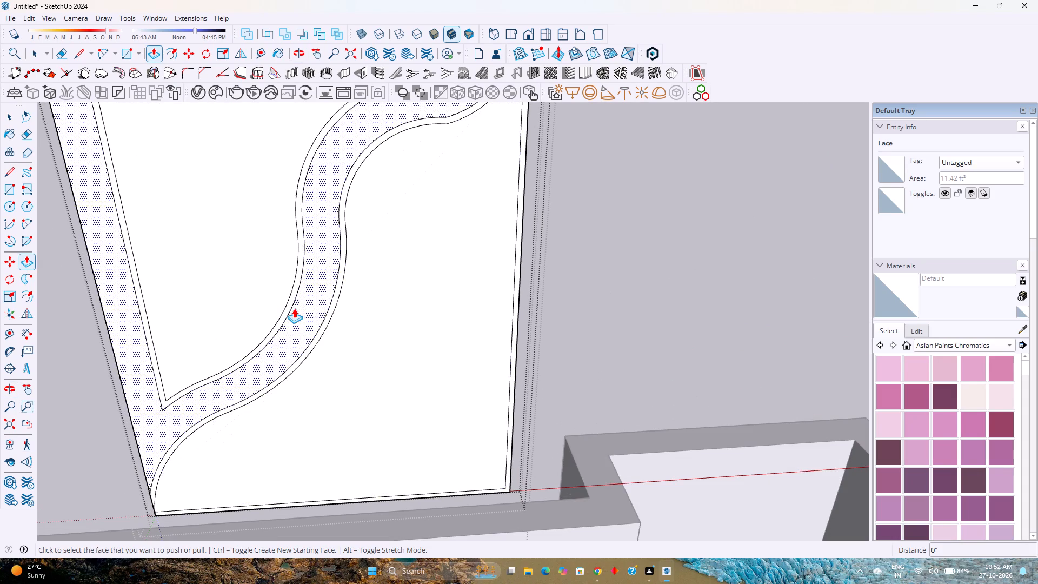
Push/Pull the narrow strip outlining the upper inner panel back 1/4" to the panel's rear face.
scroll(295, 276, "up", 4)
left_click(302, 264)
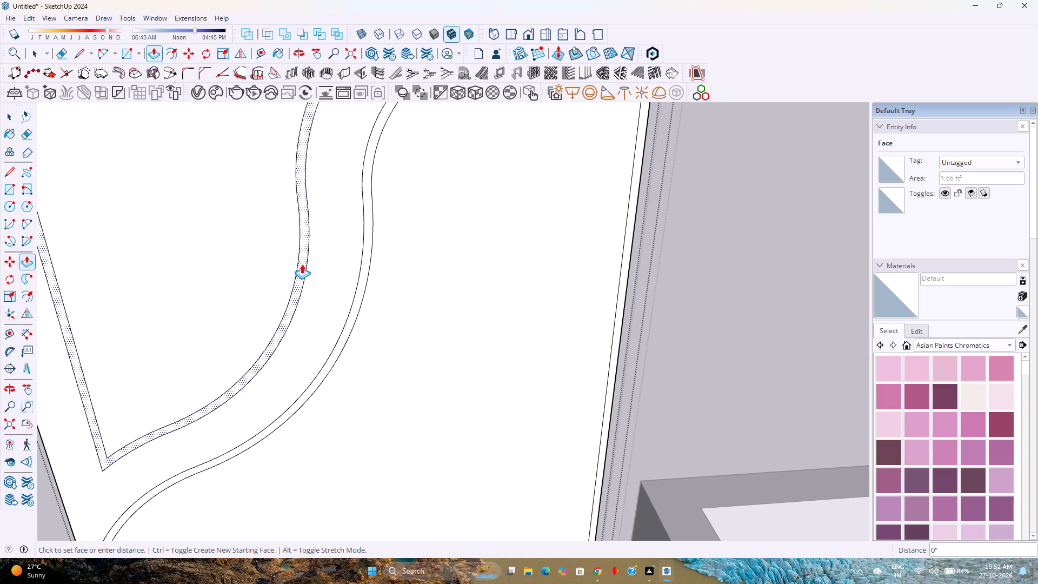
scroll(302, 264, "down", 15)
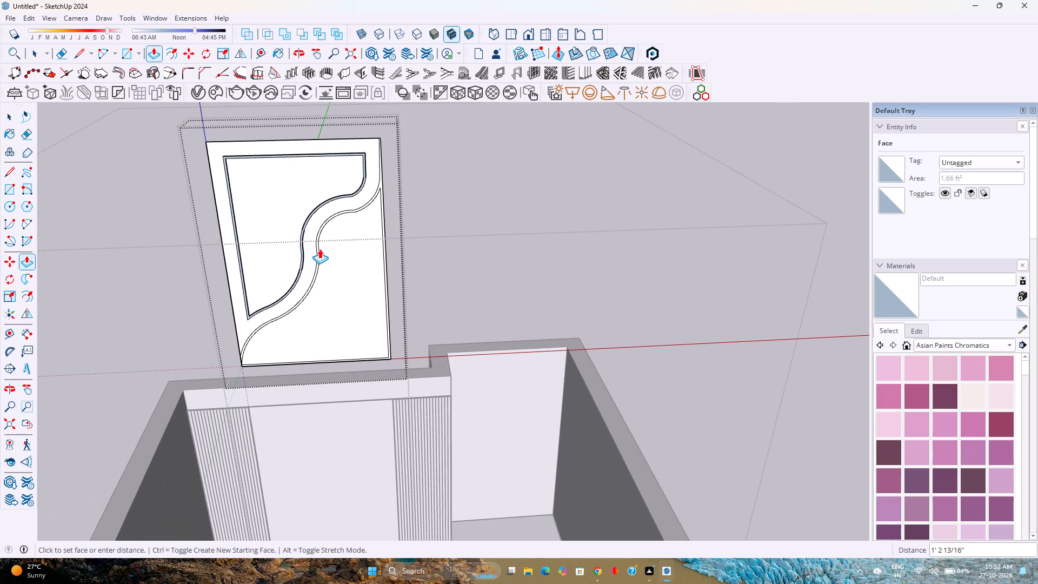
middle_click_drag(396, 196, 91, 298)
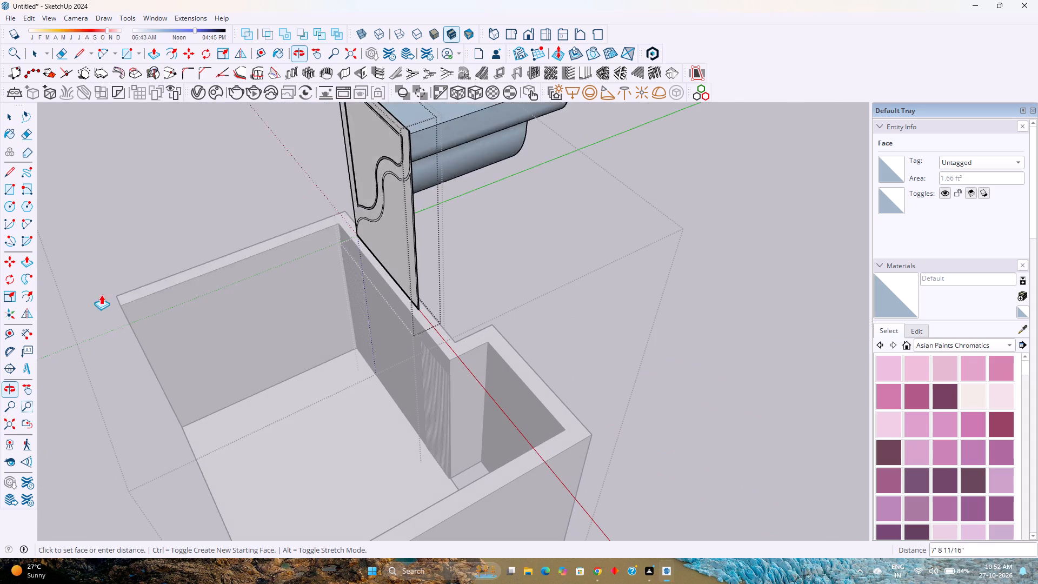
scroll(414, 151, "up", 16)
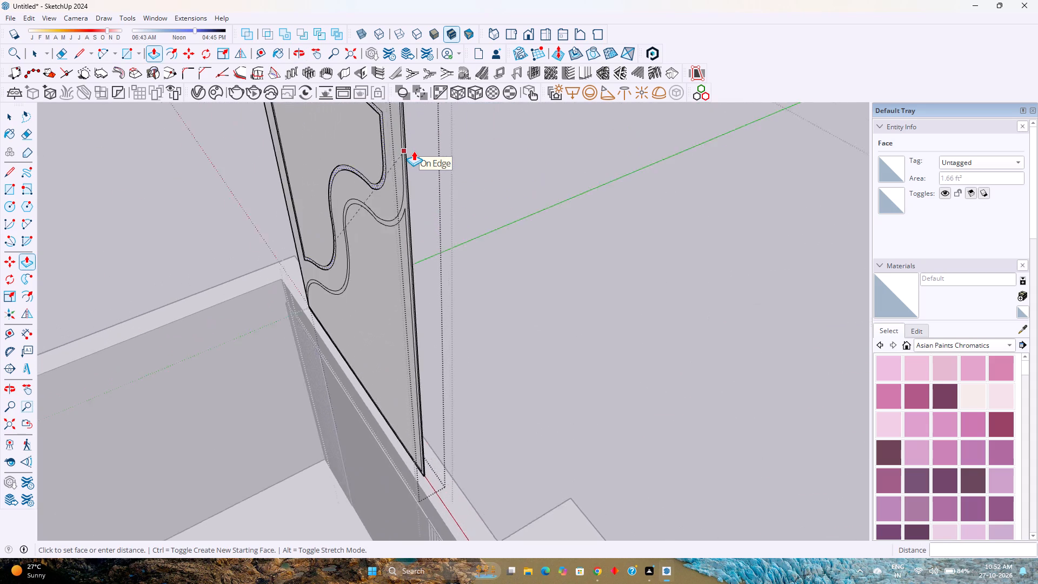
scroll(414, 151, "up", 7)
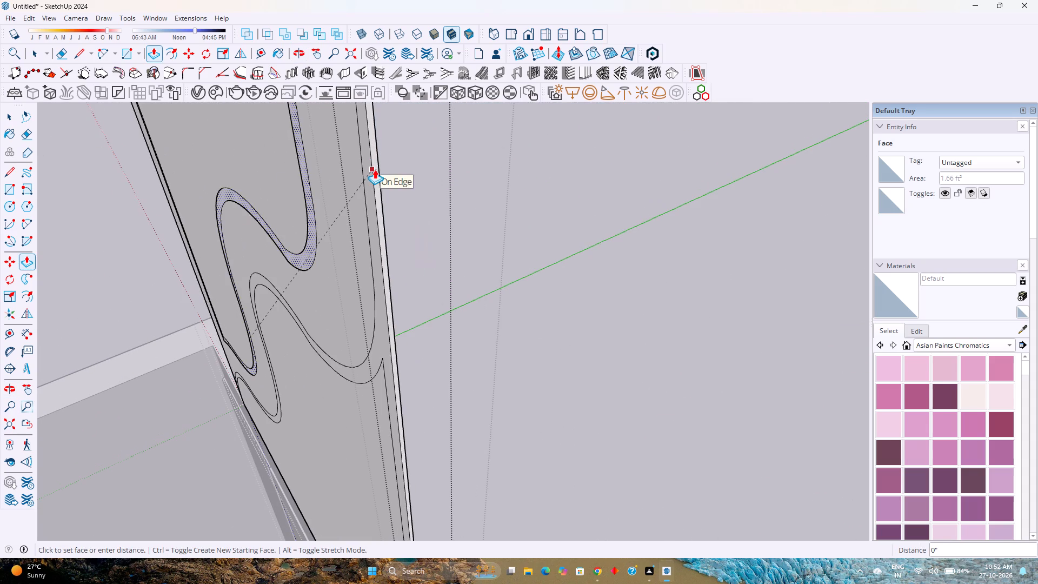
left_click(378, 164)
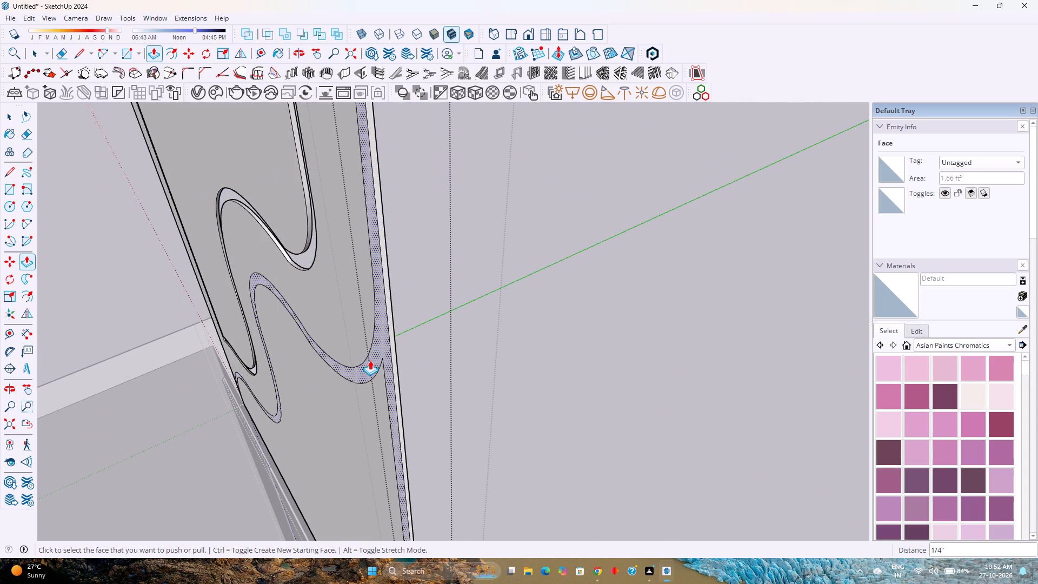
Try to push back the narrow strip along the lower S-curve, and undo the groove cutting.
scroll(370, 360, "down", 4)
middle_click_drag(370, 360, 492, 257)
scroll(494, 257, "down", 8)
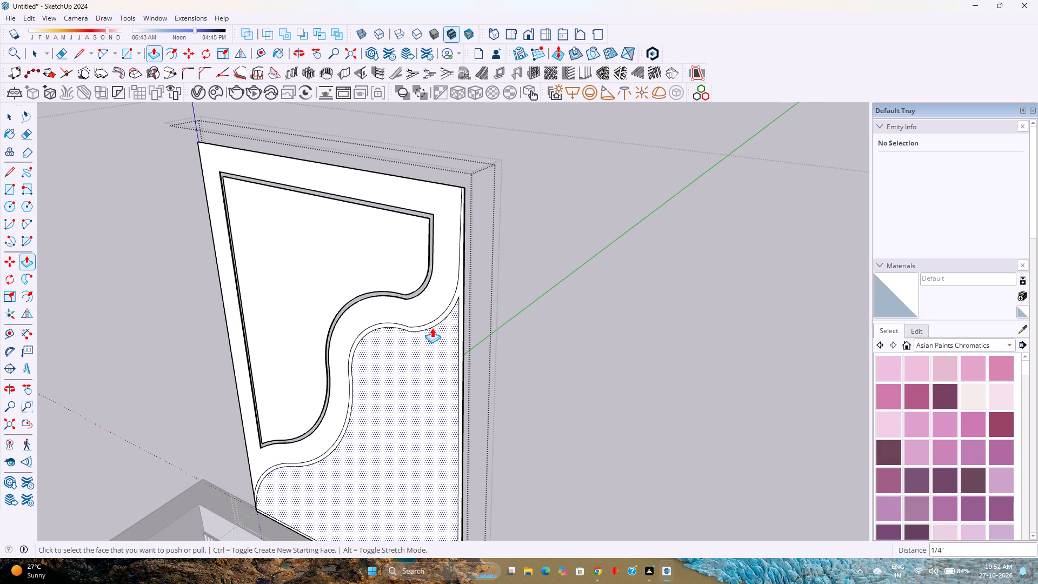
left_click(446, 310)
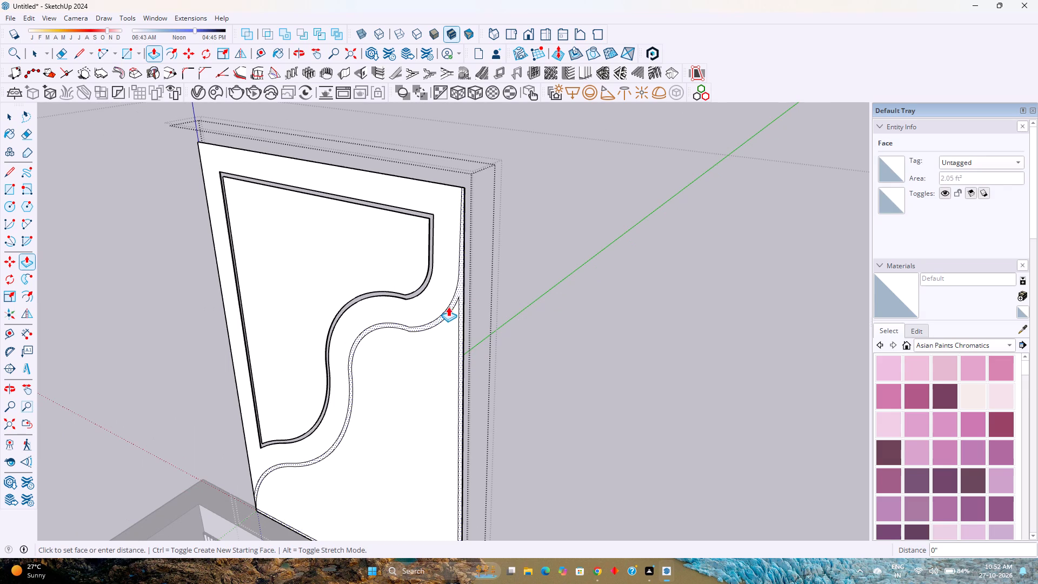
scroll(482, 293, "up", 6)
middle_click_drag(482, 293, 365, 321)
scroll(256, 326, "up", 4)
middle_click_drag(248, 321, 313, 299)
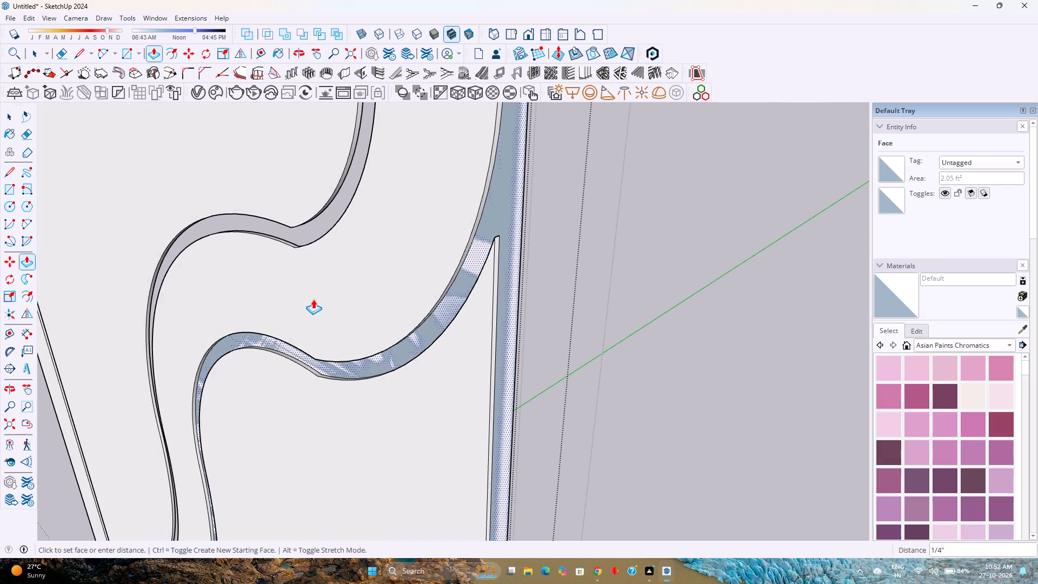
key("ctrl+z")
Push/Pull the narrow strip around the upper inner panel back 1/4", cutting it through the panel's thickness.
left_click(335, 205)
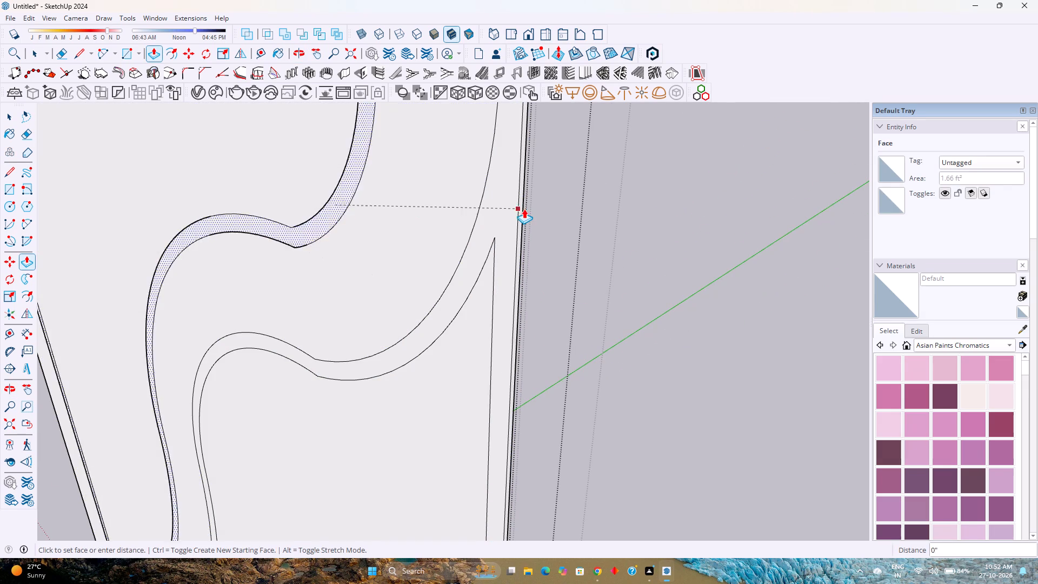
scroll(524, 209, "up", 1)
middle_click_drag(524, 209, 302, 269)
middle_click(302, 269)
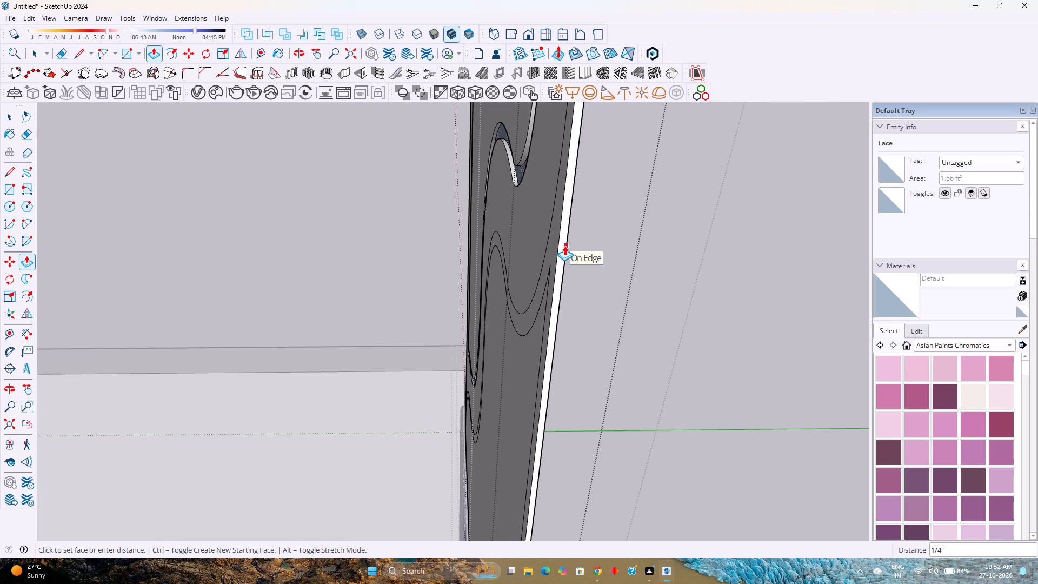
left_click(564, 245)
Push/Pull the narrow strip along the lower S-curve and the panel's right edge back 1/4".
left_click(534, 299)
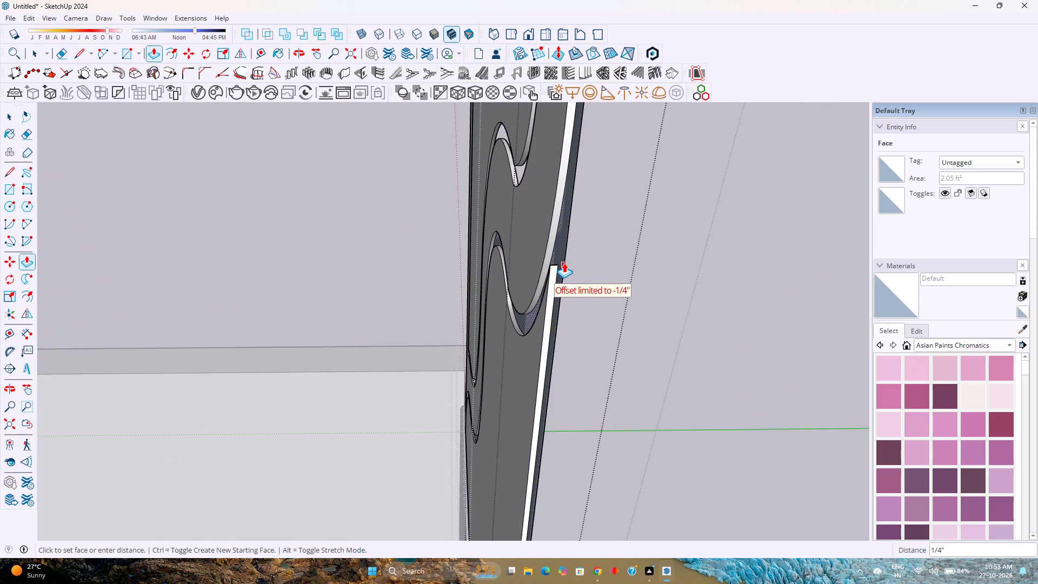
left_click(564, 263)
Erase the leftover outer edge along the panel's right side beside the cut strip.
key("e")
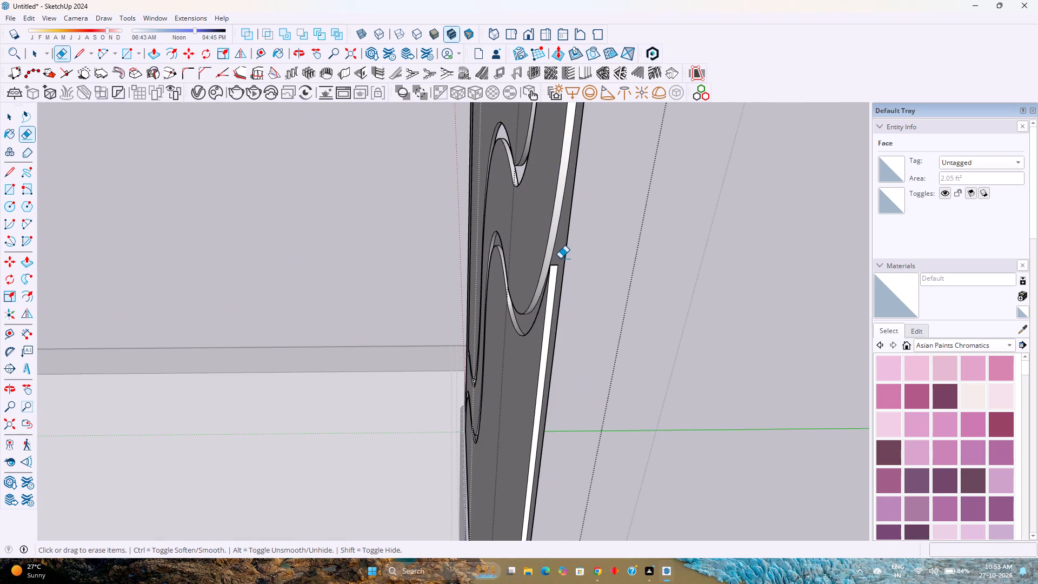
left_click(567, 249)
Erase the leftover outer edge along the panel's bottom and the small edge stubs at its lower left corner.
scroll(557, 277, "down", 3)
middle_click_drag(530, 295, 690, 252)
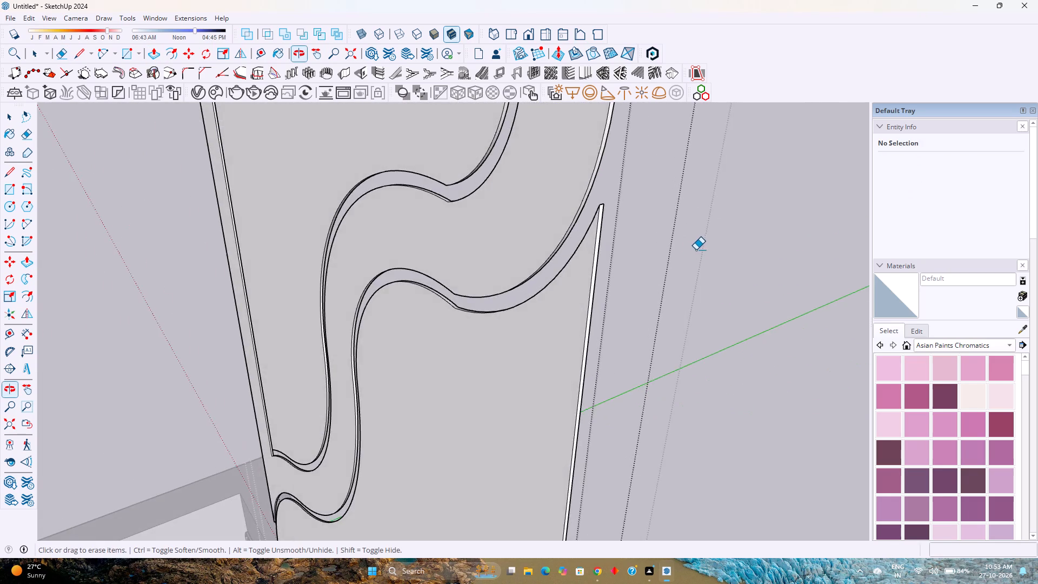
scroll(696, 250, "down", 8)
middle_click_drag(554, 312, 743, 224)
scroll(696, 247, "down", 6)
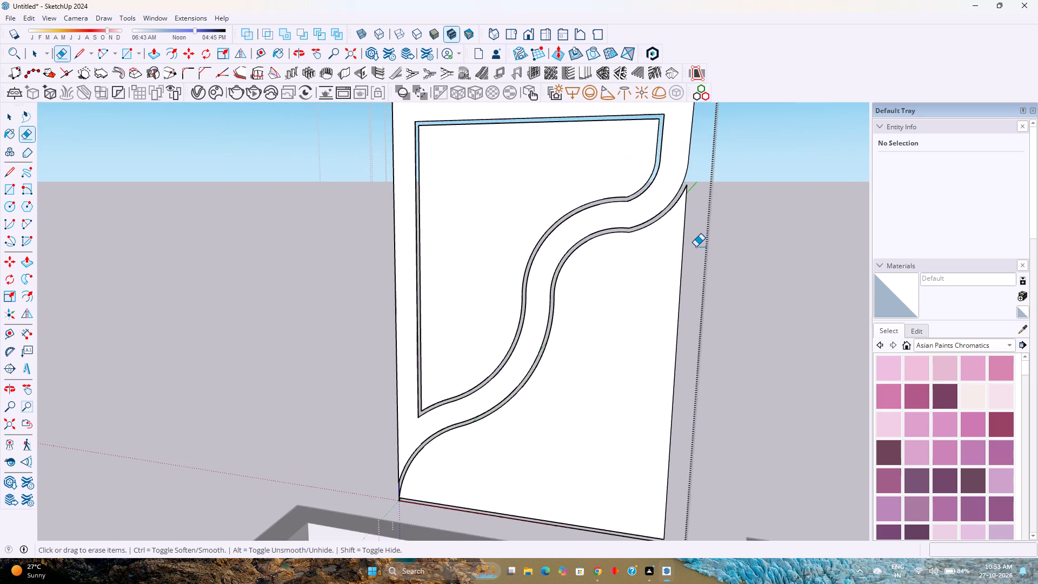
scroll(696, 247, "down", 4)
scroll(469, 465, "up", 7)
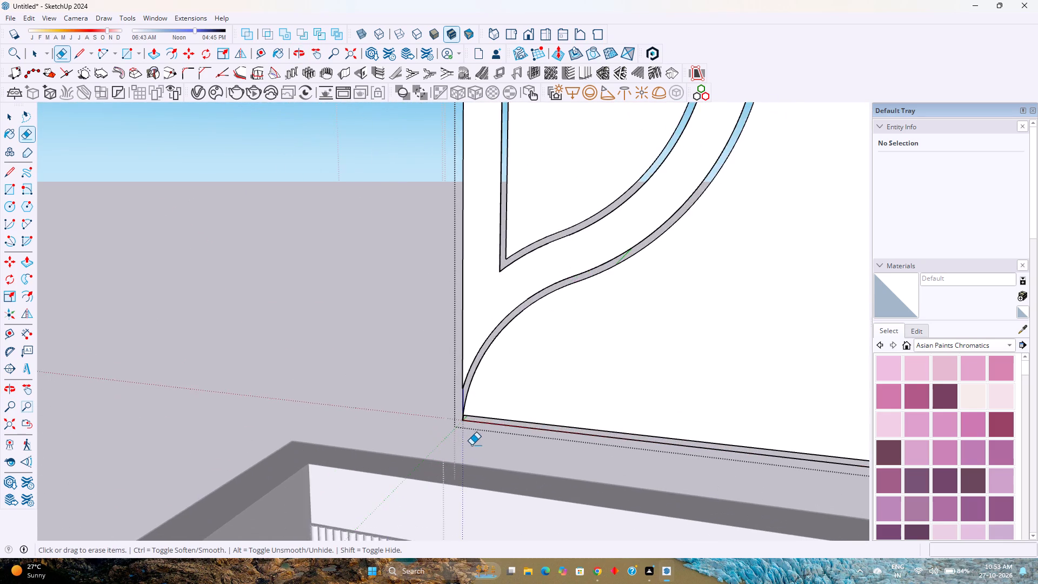
scroll(471, 445, "up", 7)
left_click(470, 413)
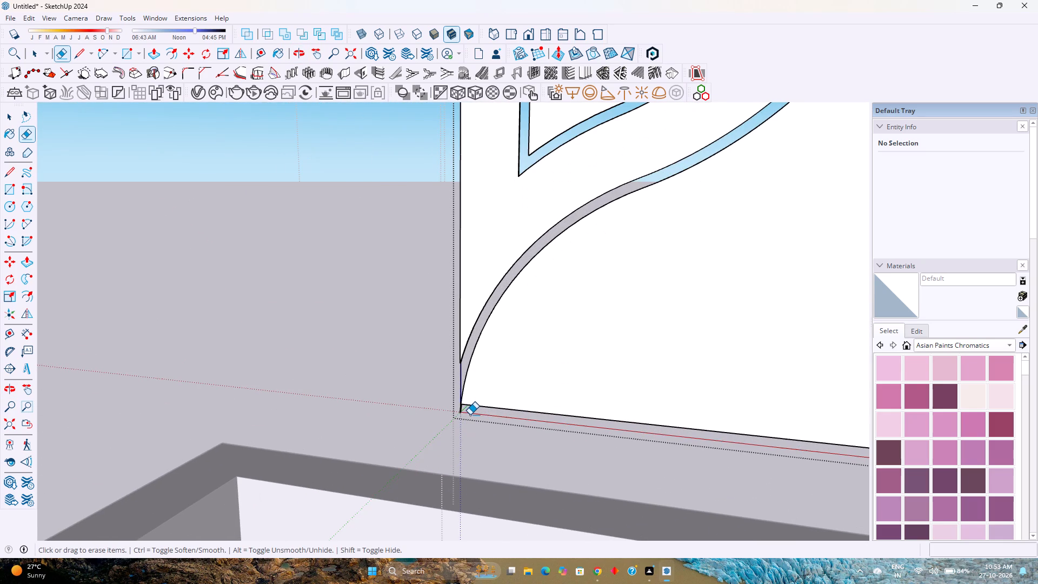
scroll(469, 415, "up", 15)
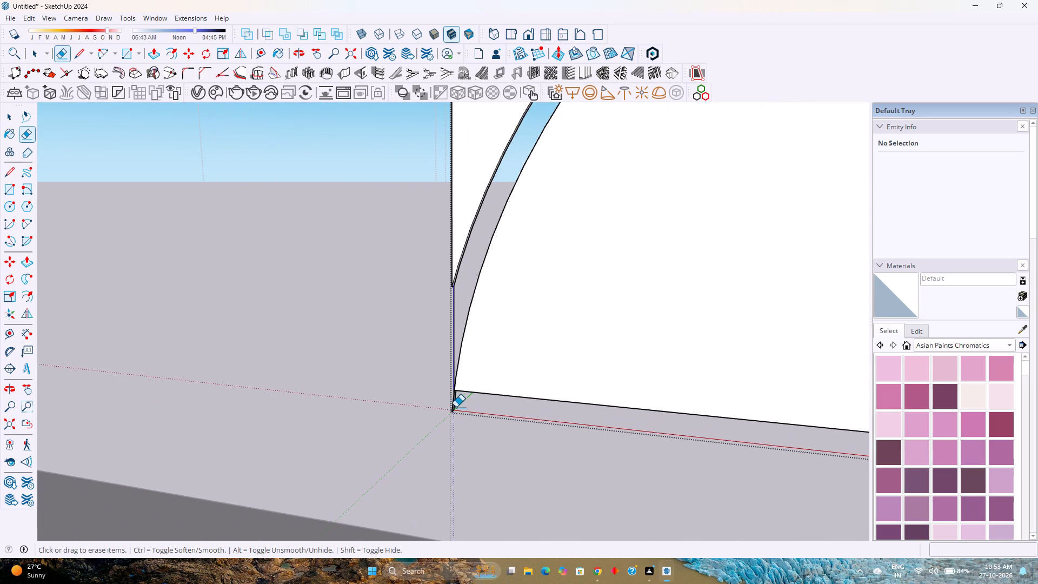
left_click(453, 403)
scroll(453, 400, "up", 7)
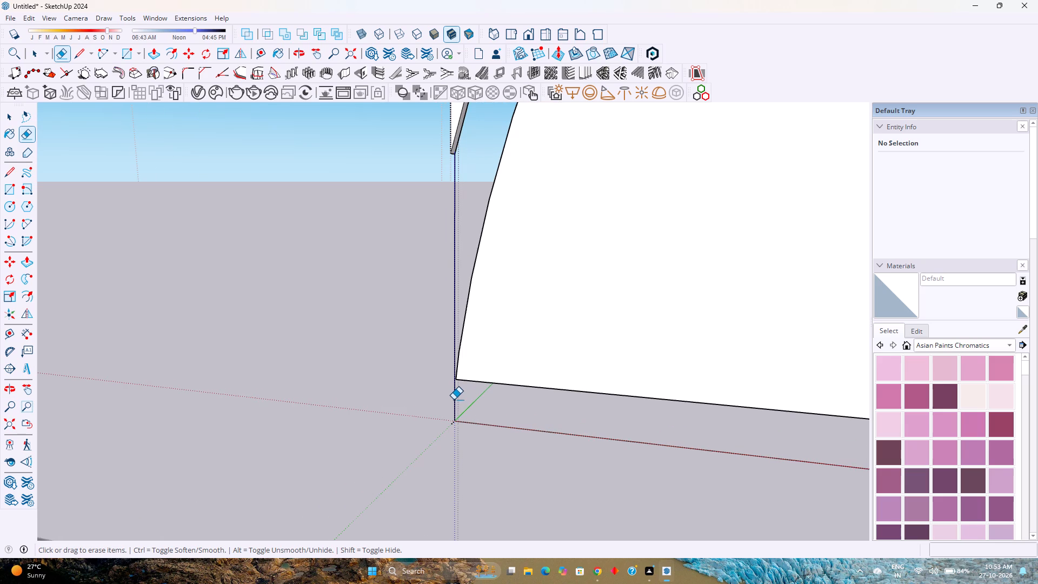
left_click(454, 399)
middle_click_drag(456, 396, 509, 396)
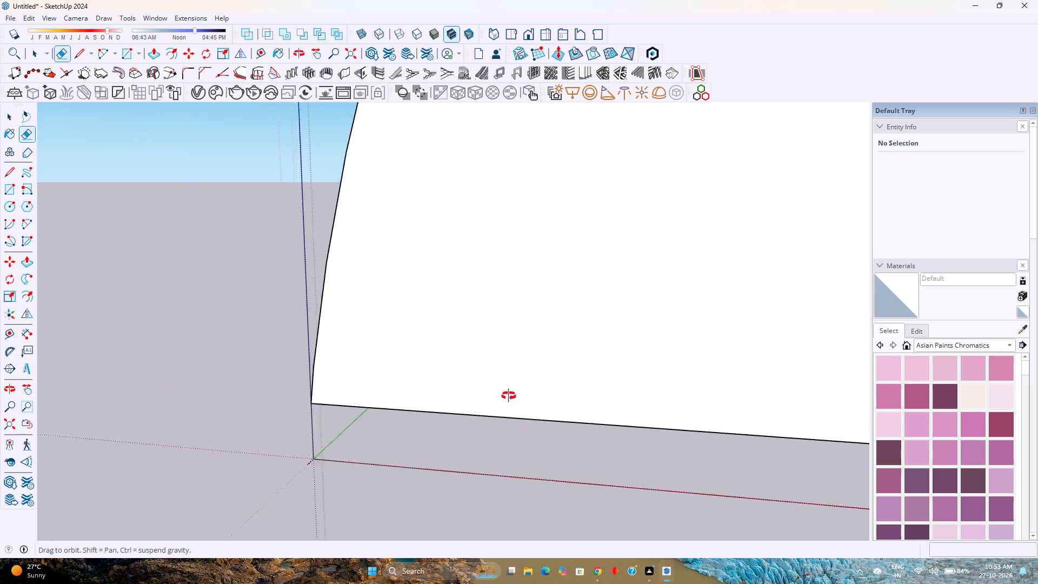
middle_click_drag(509, 396, 533, 396)
scroll(533, 396, "down", 18)
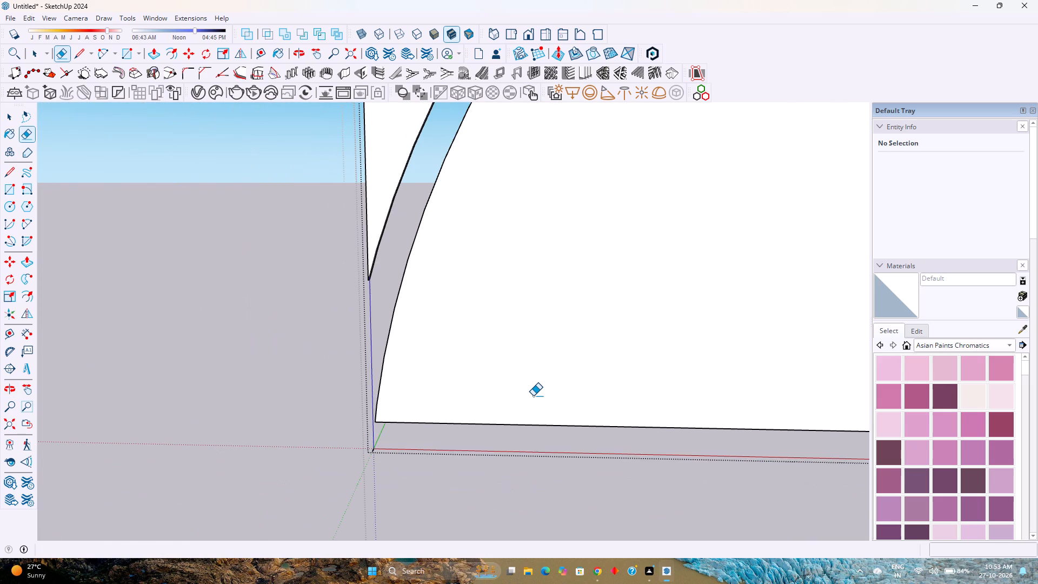
left_click(376, 449)
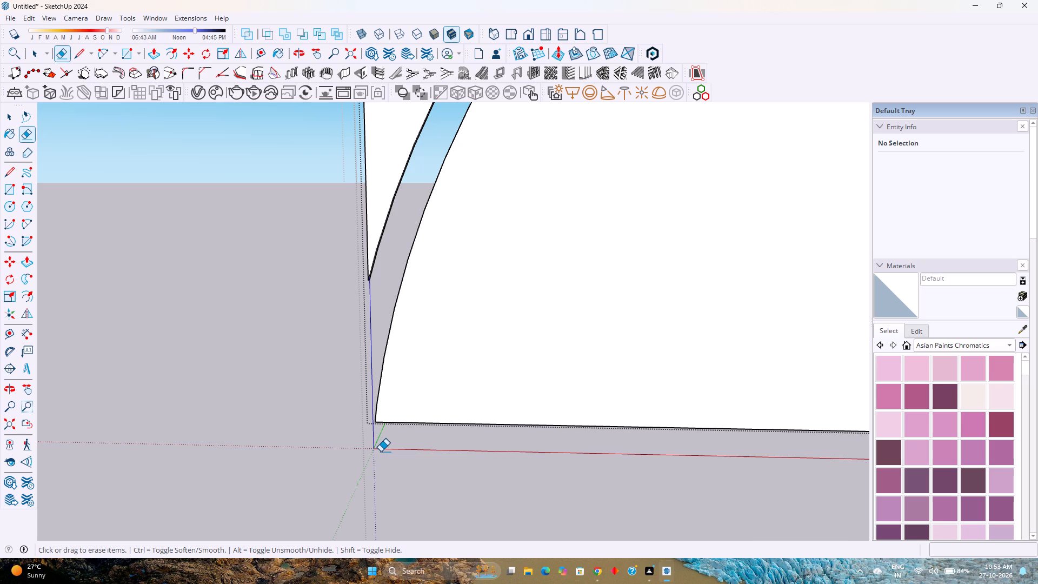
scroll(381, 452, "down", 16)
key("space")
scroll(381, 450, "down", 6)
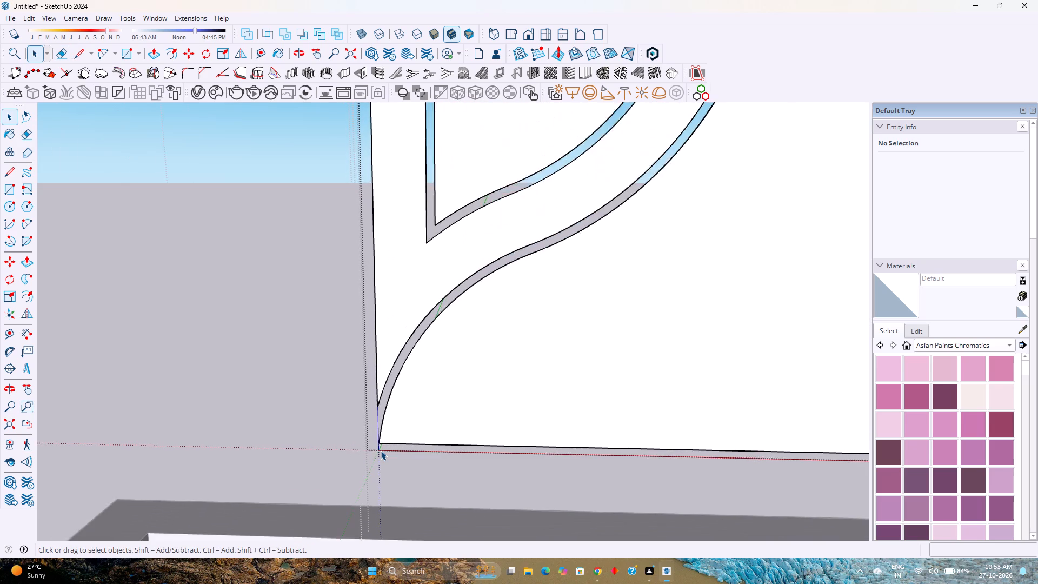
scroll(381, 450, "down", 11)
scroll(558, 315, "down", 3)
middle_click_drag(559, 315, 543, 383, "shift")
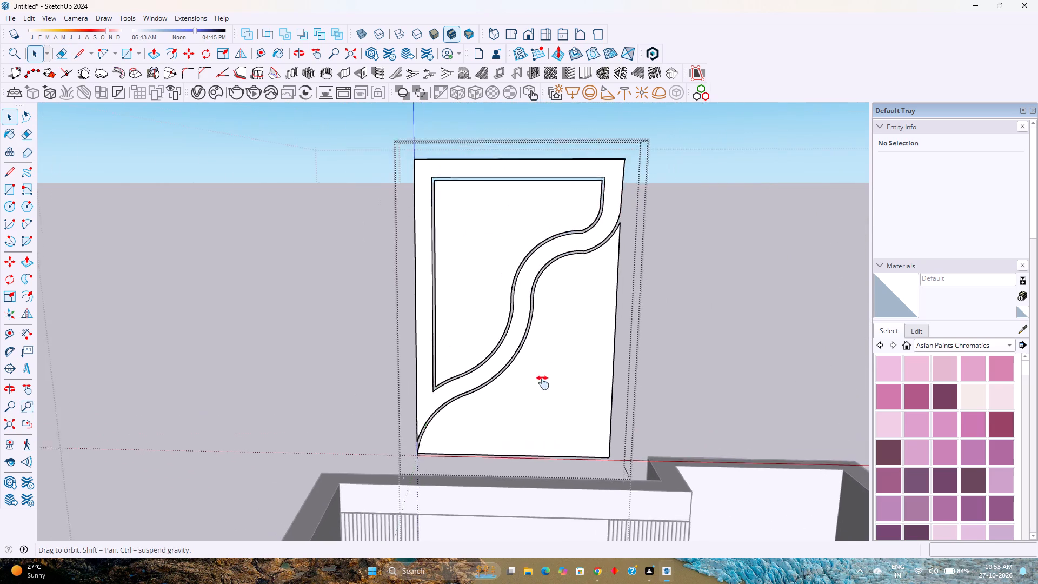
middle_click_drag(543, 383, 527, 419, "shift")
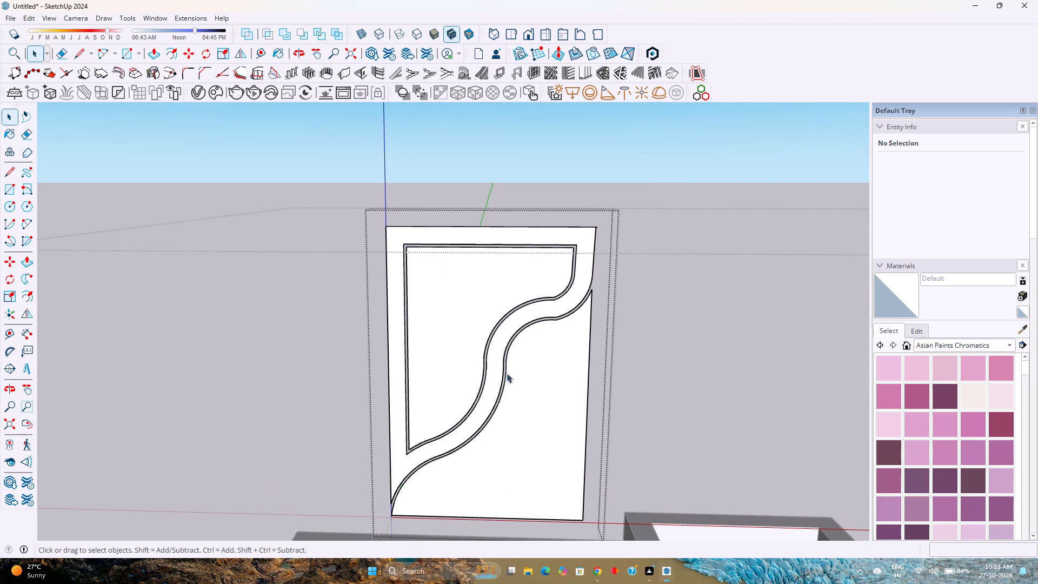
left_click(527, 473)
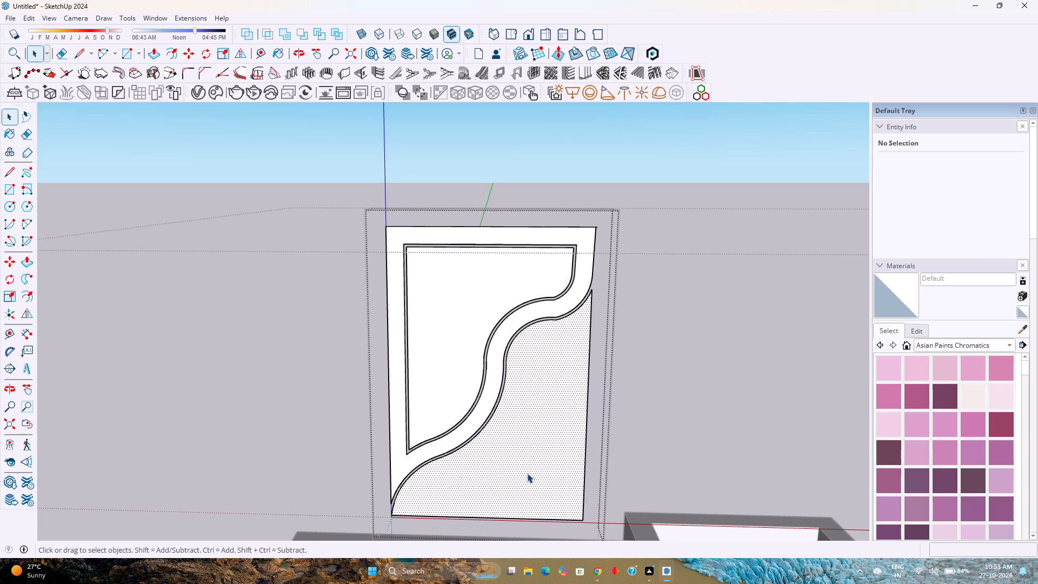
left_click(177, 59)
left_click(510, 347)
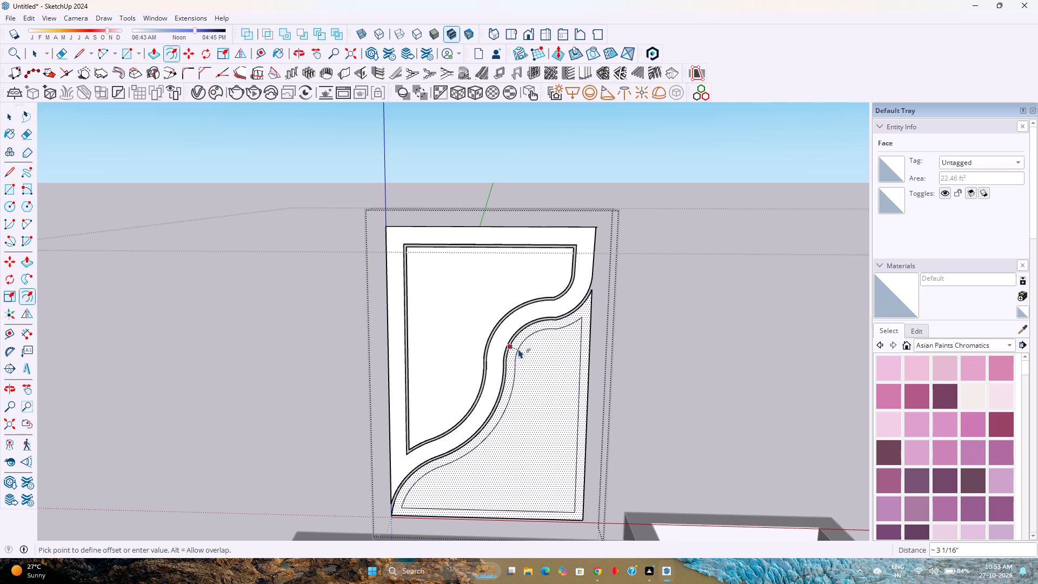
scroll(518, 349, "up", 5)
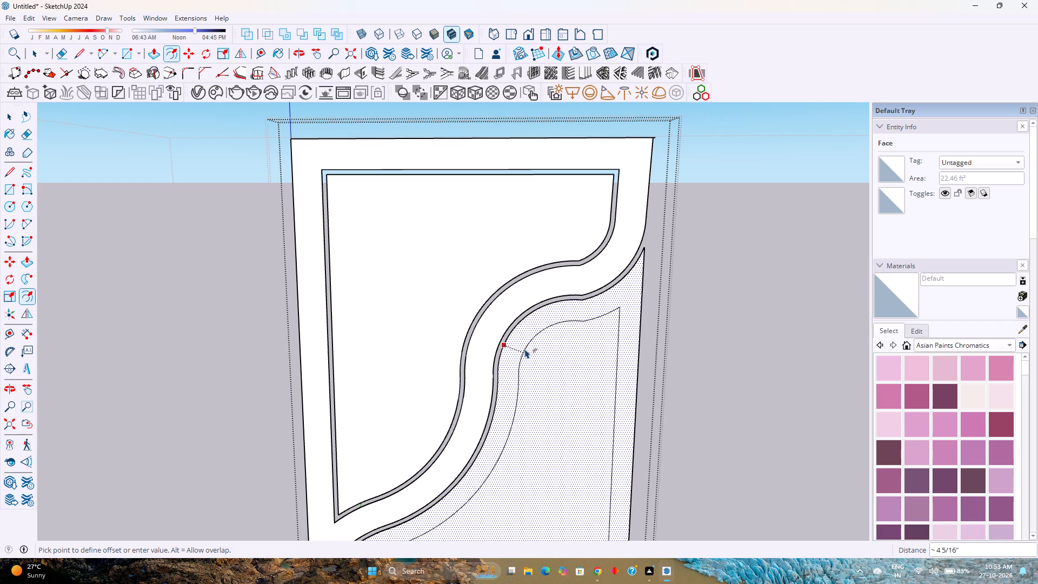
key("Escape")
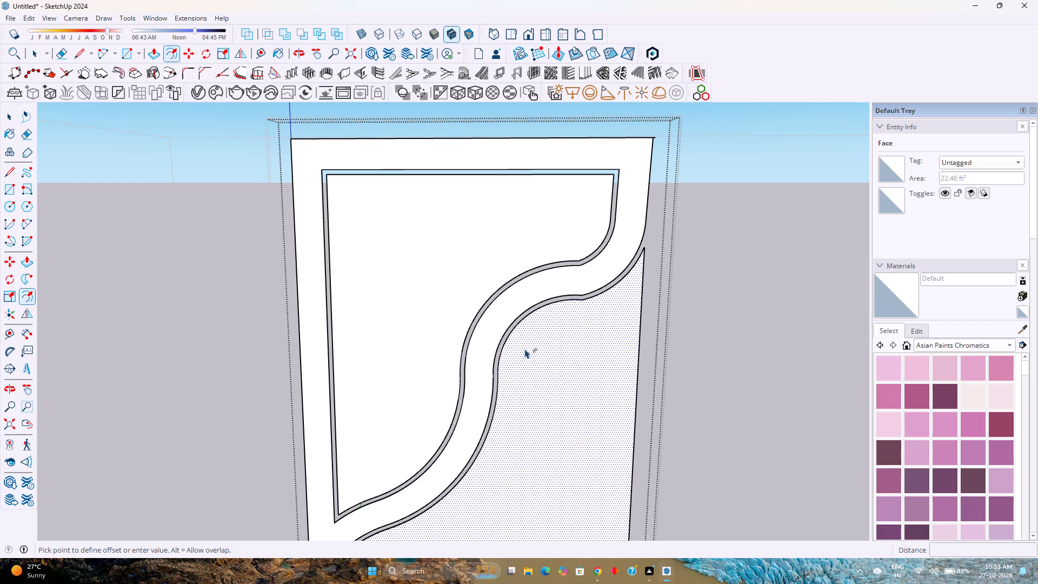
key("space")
Examine the panel's cut grooves and the lower S-curved face from several angles.
scroll(527, 349, "down", 8)
middle_click_drag(527, 355, 431, 309)
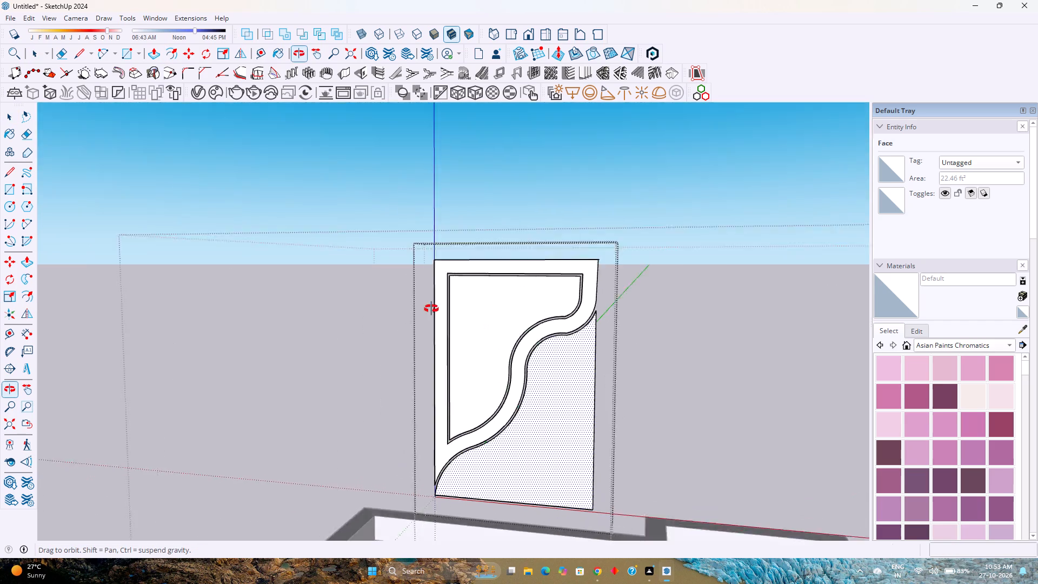
middle_click_drag(431, 309, 357, 351)
middle_click(358, 353)
middle_click_drag(361, 359, 449, 361)
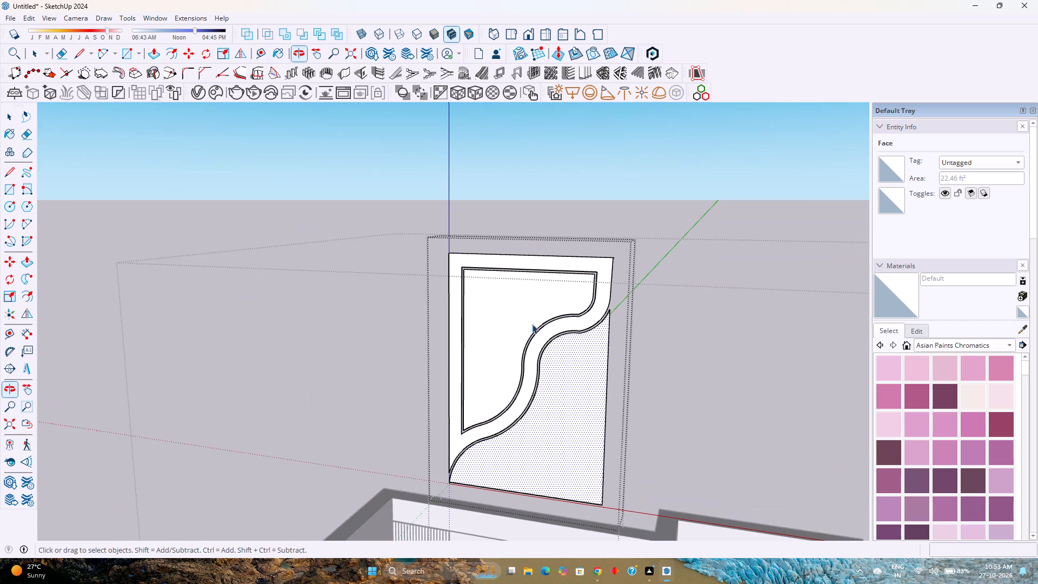
scroll(536, 321, "up", 2)
scroll(647, 340, "up", 3)
middle_click_drag(647, 340, 629, 343)
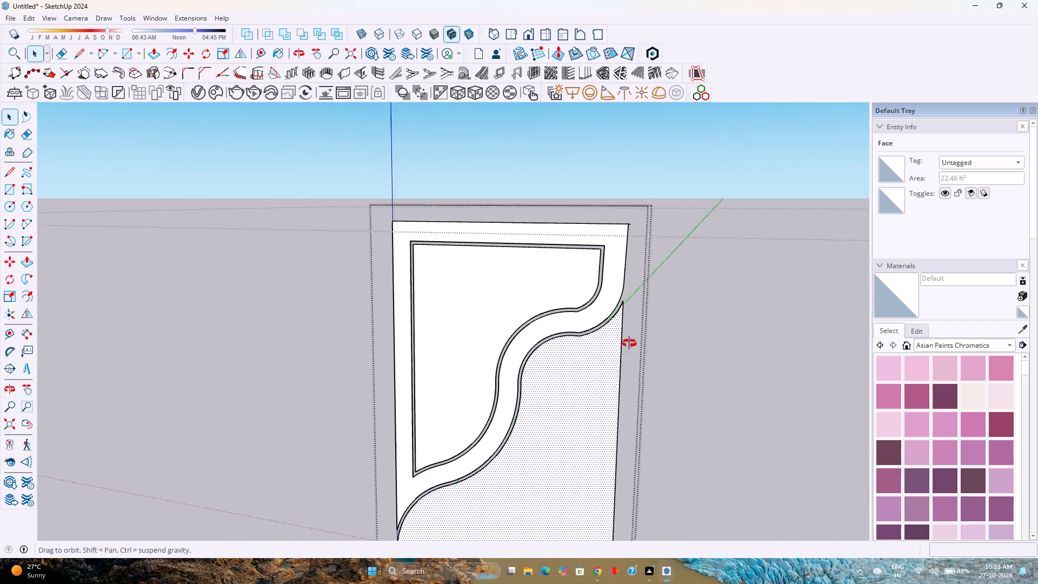
middle_click_drag(629, 343, 626, 330)
middle_click(626, 330)
scroll(471, 321, "up", 5)
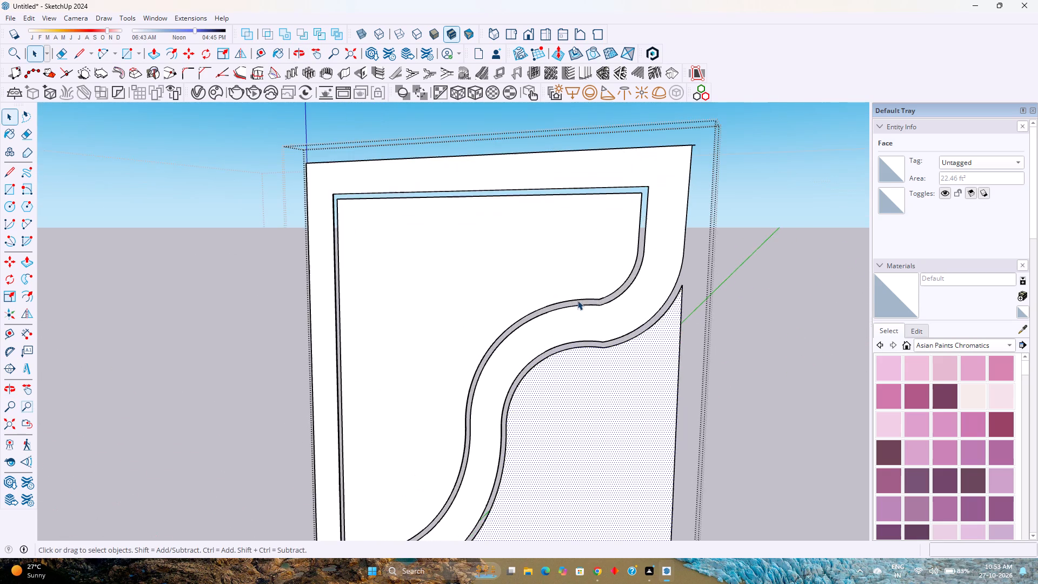
middle_click_drag(577, 300, 515, 316)
middle_click_drag(525, 311, 593, 293)
middle_click(594, 293)
middle_click(595, 293)
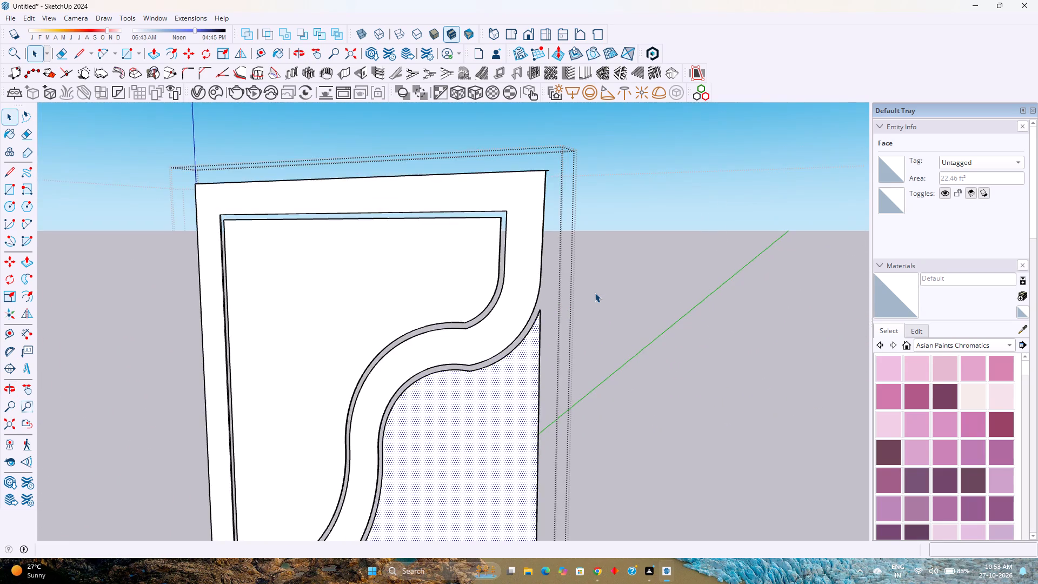
scroll(595, 293, "down", 11)
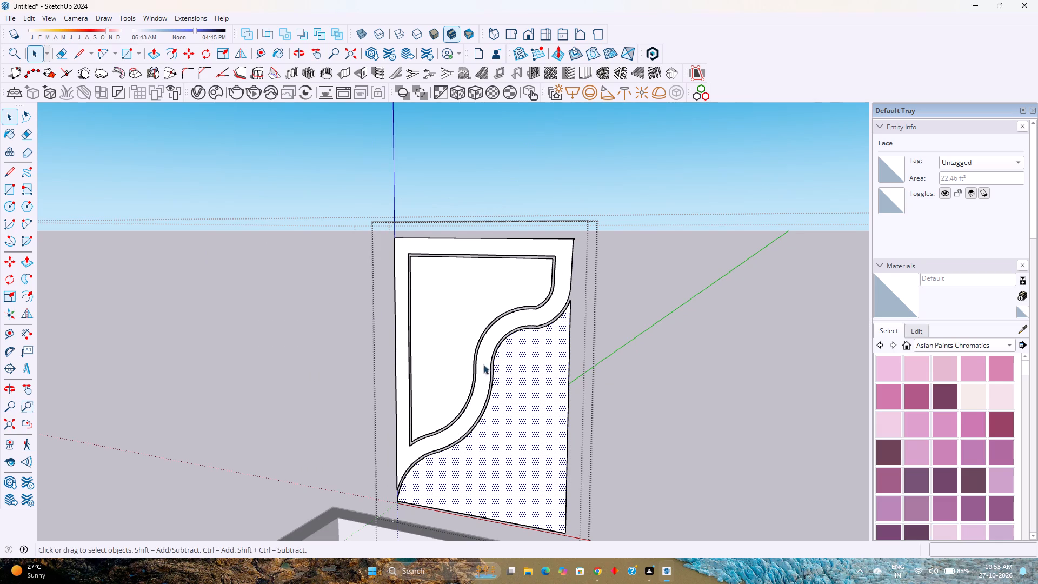
Copy the lower S-curved face with its bounding edges 10' straight up along the blue axis.
double_click(509, 403)
key("m")
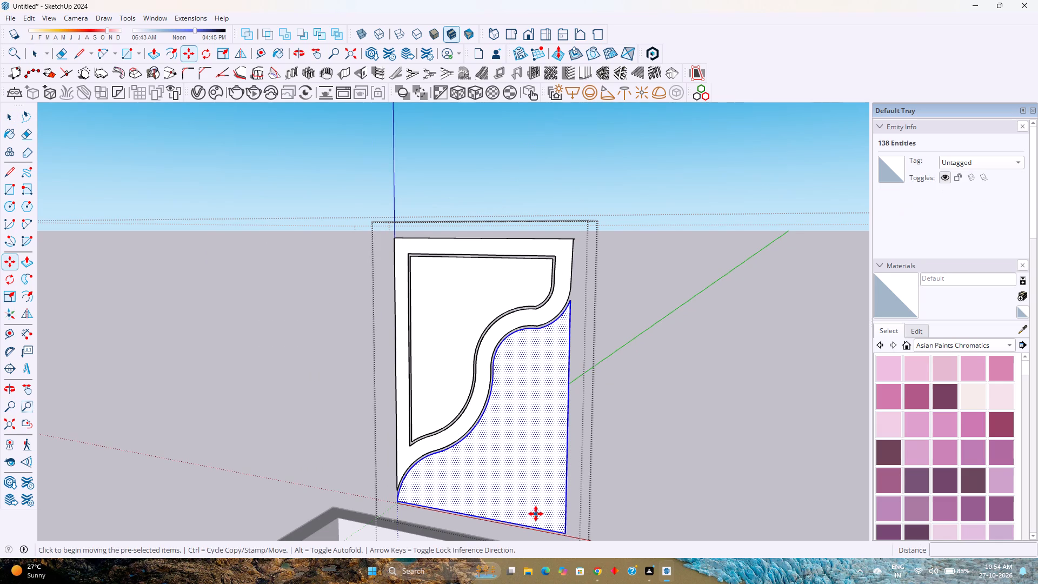
middle_click_drag(561, 511, 551, 442, "shift")
middle_click(551, 442, "shift")
scroll(560, 469, "up", 2)
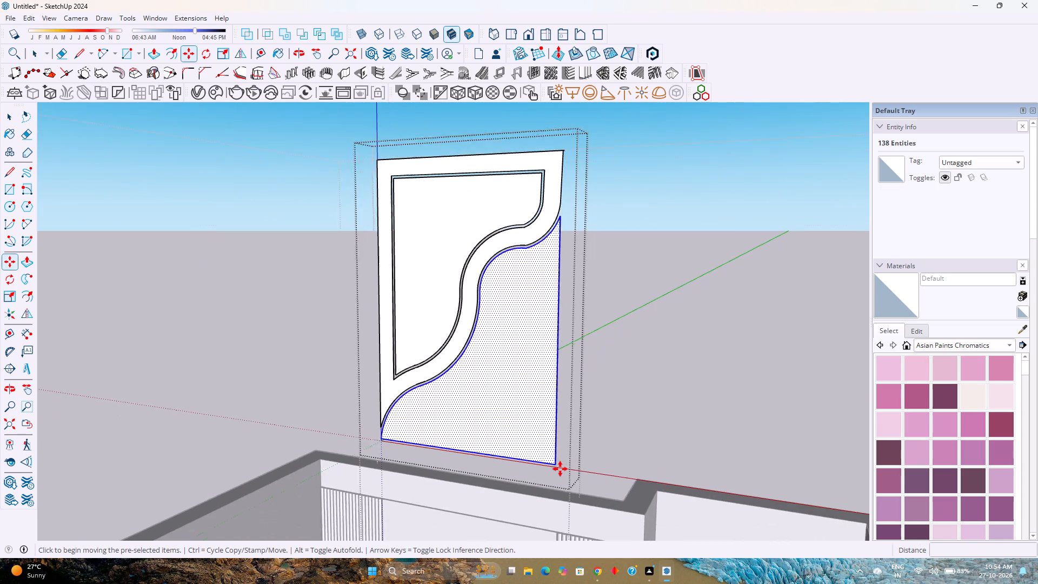
scroll(560, 469, "up", 19)
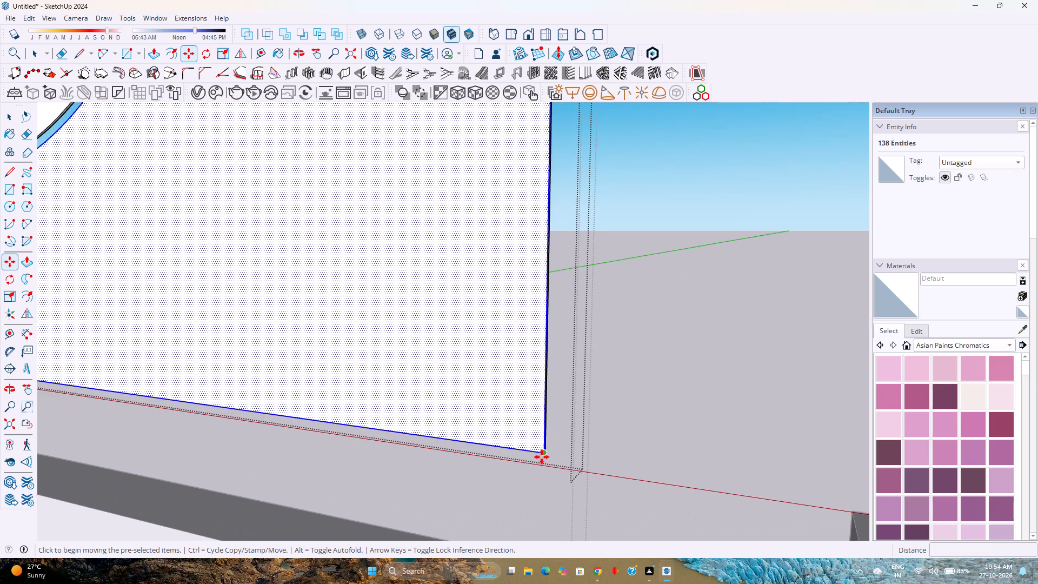
scroll(542, 457, "up", 1)
left_click(542, 457)
scroll(550, 373, "down", 3)
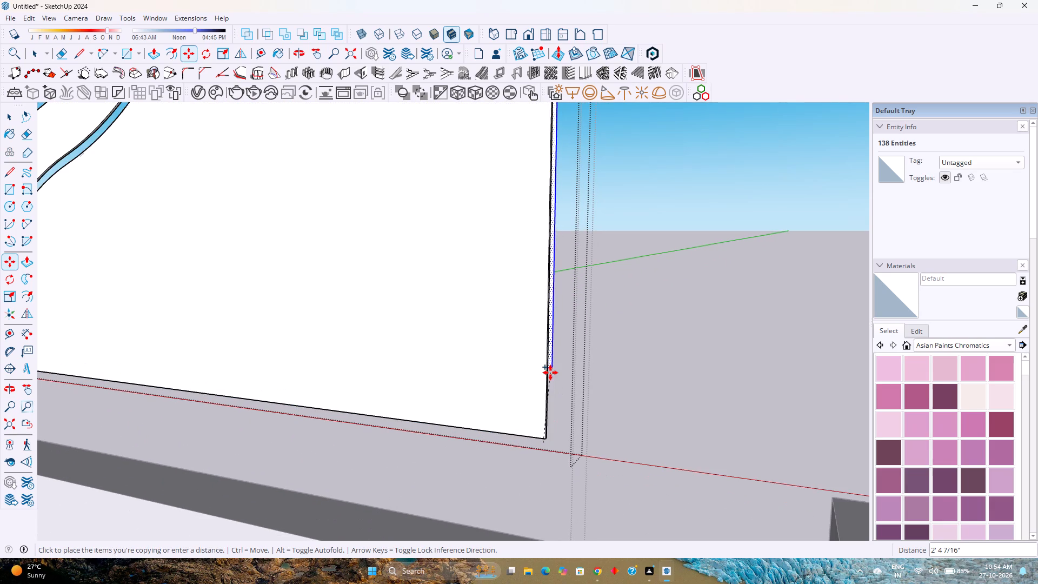
key("Up")
scroll(550, 373, "down", 13)
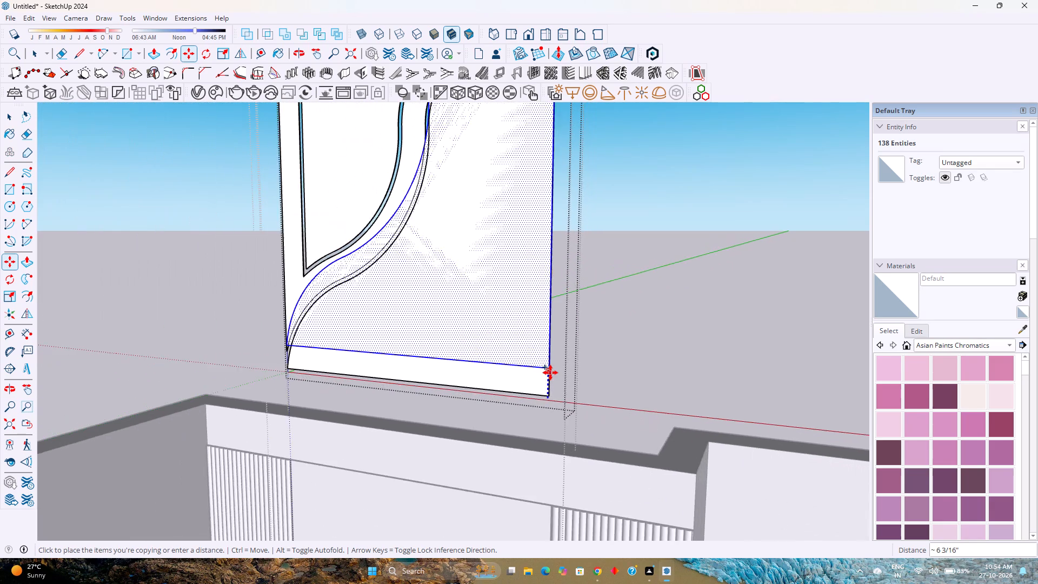
middle_click_drag(550, 373, 553, 556, "shift")
middle_click_drag(563, 346, 543, 496, "shift")
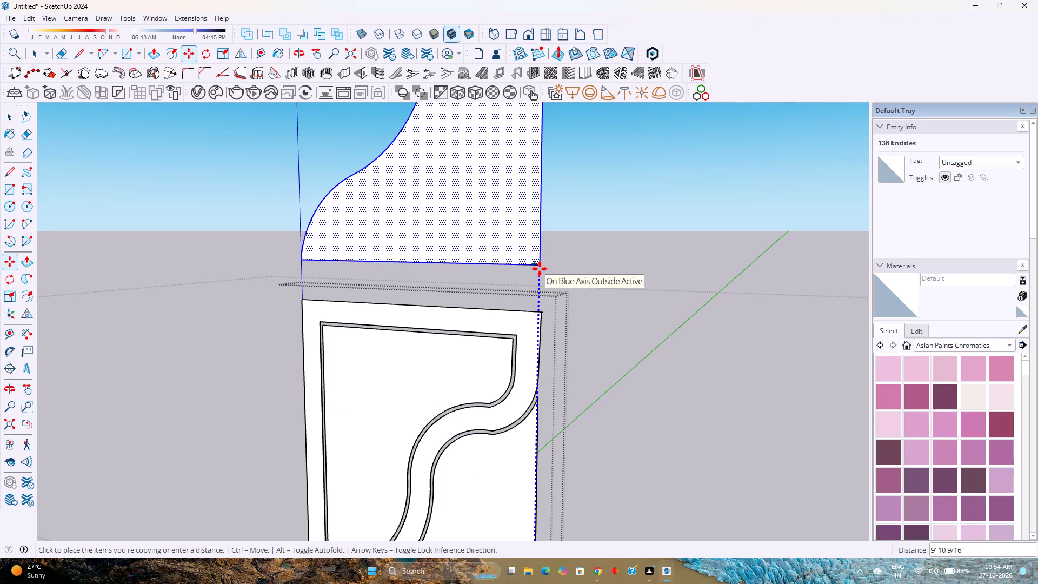
type("10'")
key("Return")
key("space")
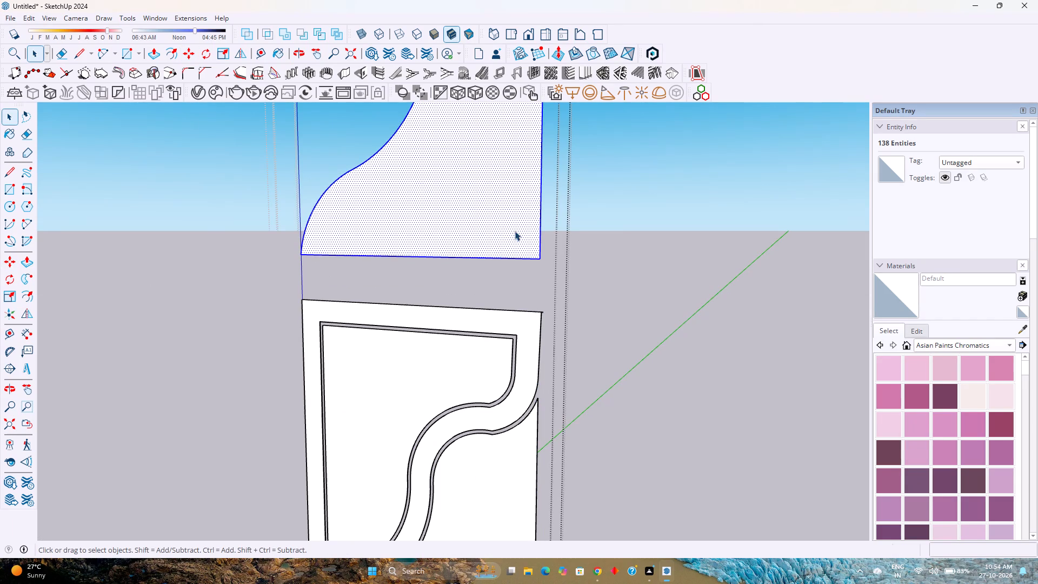
Make the copied S-curved face and its edges into a group.
right_click(515, 231)
left_click(581, 334)
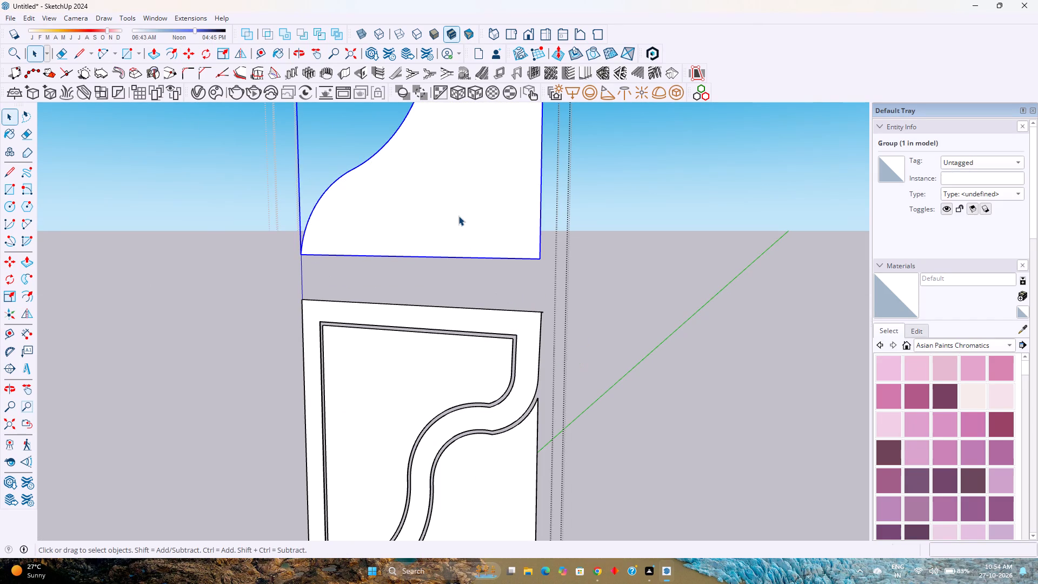
Create vertical louvres on the copied S-curved group with depth 0.25, thickness 1.25", spacing 1.5", angle 0 and front location.
left_click(458, 216)
scroll(458, 216, "up", 5)
middle_click_drag(466, 215, 482, 339)
scroll(476, 321, "down", 4)
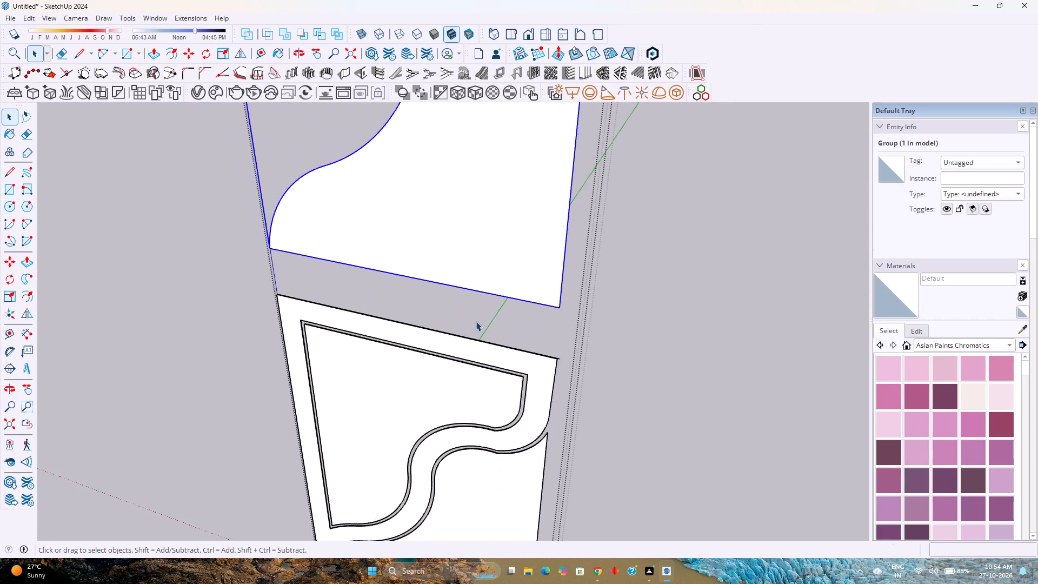
middle_click_drag(482, 312, 467, 433, "shift")
scroll(444, 390, "down", 2)
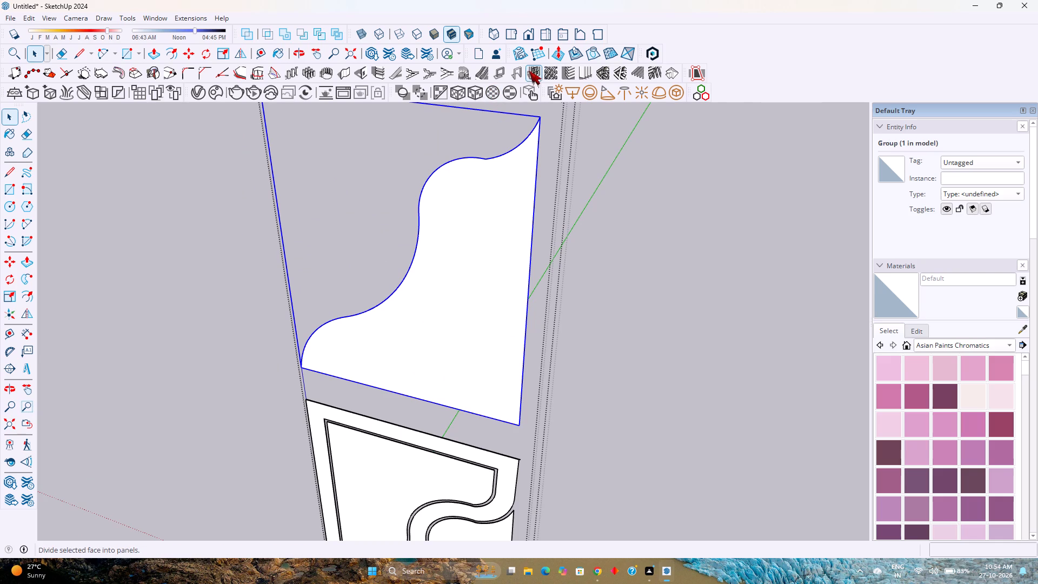
left_click(583, 72)
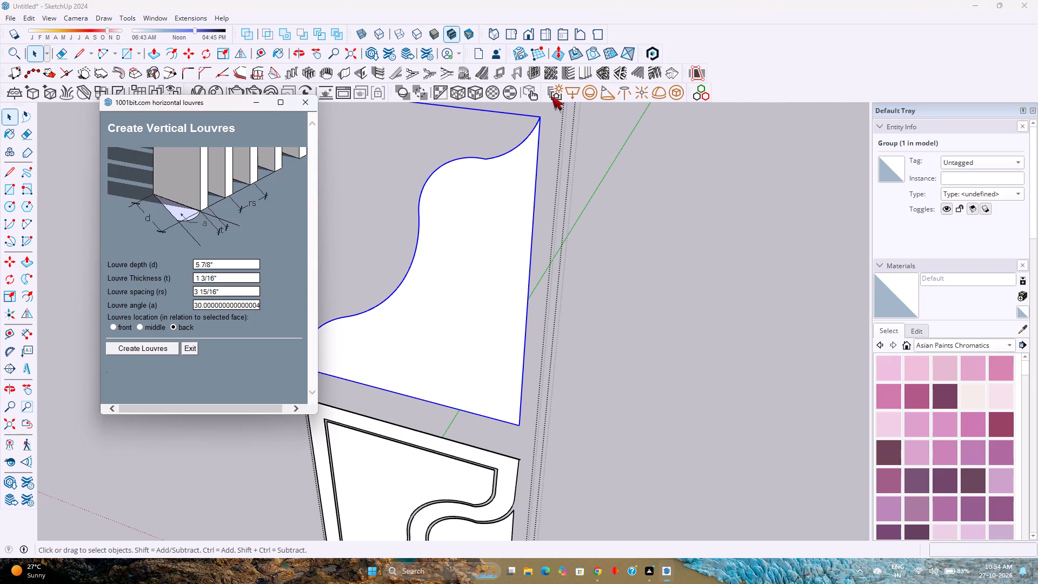
left_click(228, 264)
type("0.25")
key("Return")
left_click(228, 278)
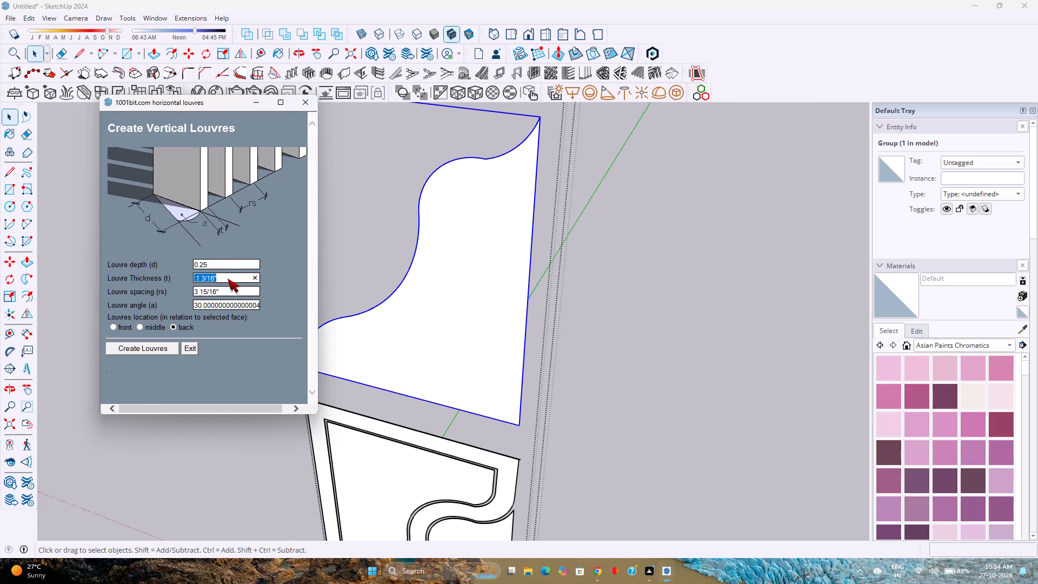
type("1.25\"")
key("Return")
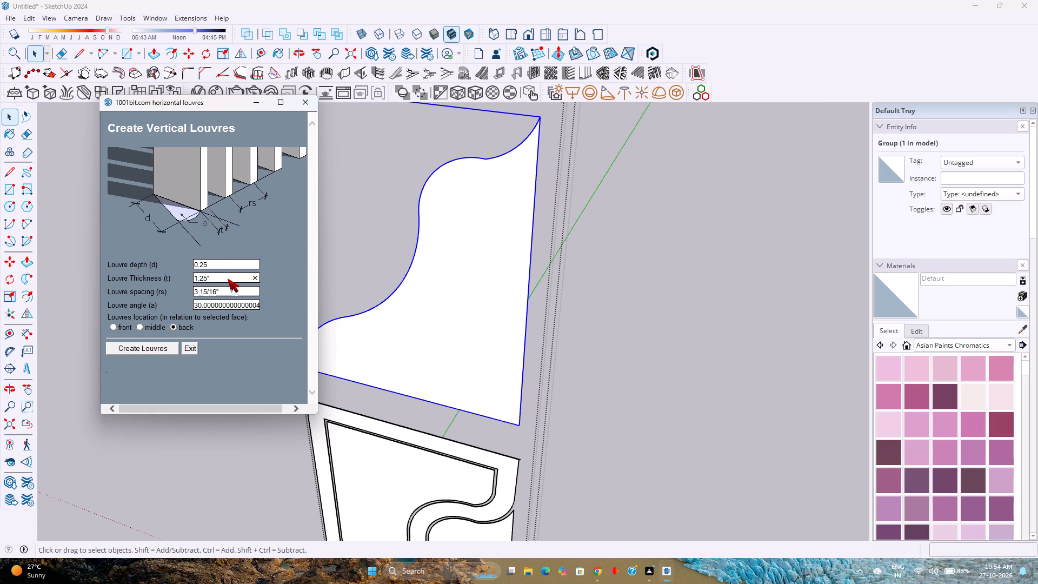
left_click(229, 288)
type("1.5")
key("shift+quotedbl")
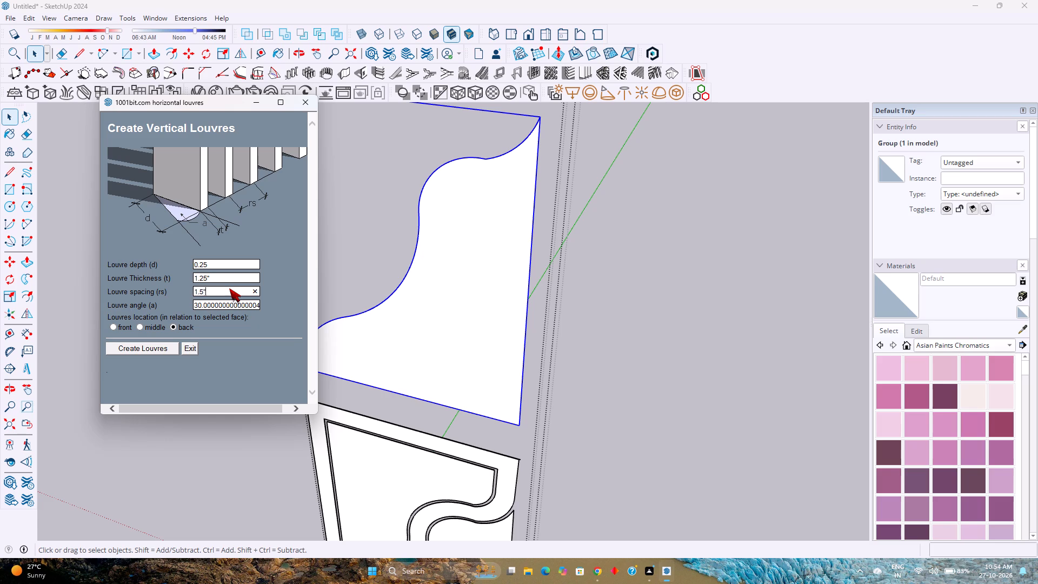
key("Return")
left_click(241, 304)
key("0")
key("Return")
left_click(112, 326)
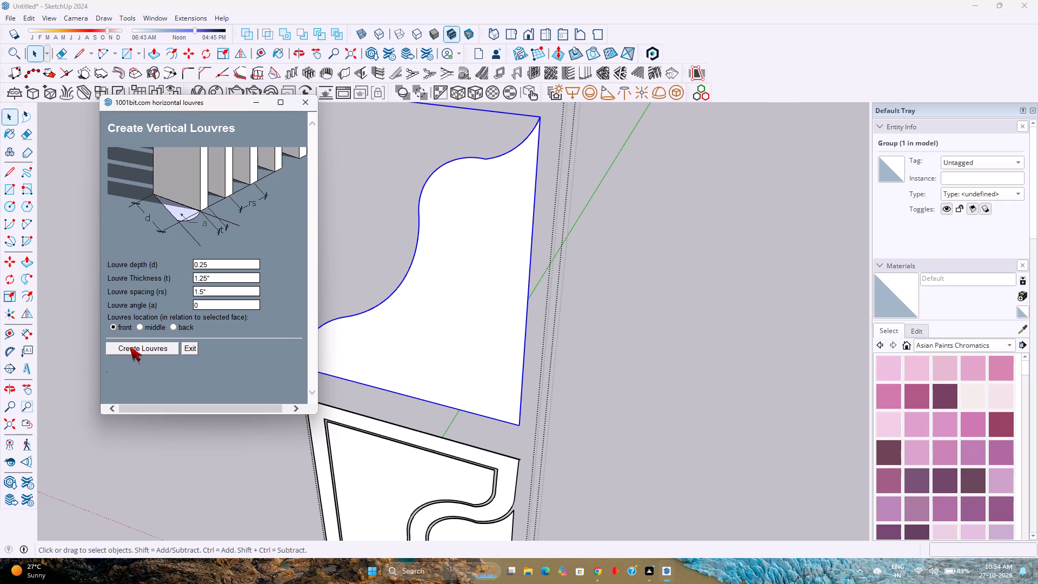
left_click(167, 350)
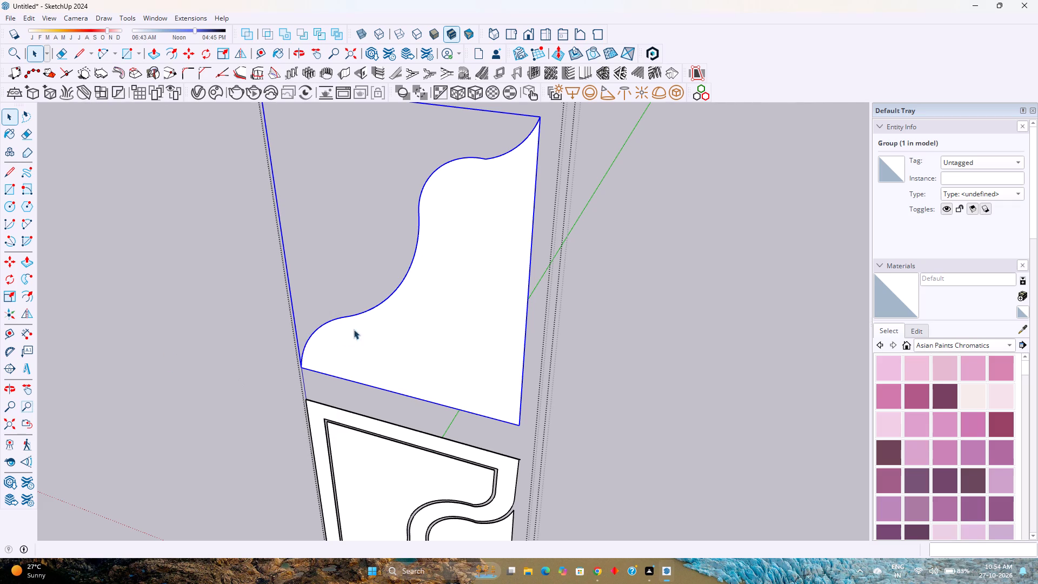
left_click(461, 341)
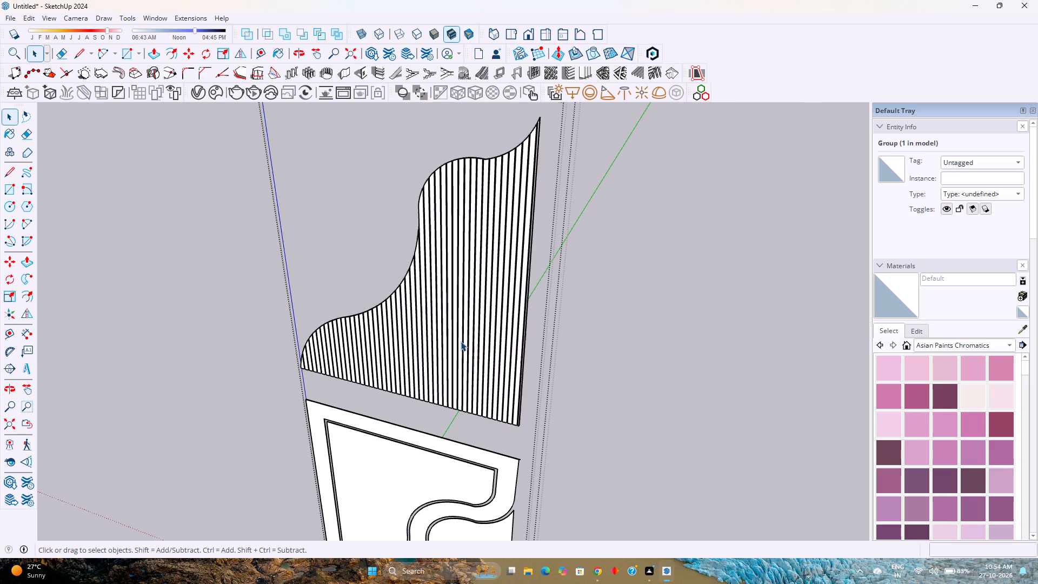
scroll(461, 341, "up", 4)
scroll(461, 341, "down", 8)
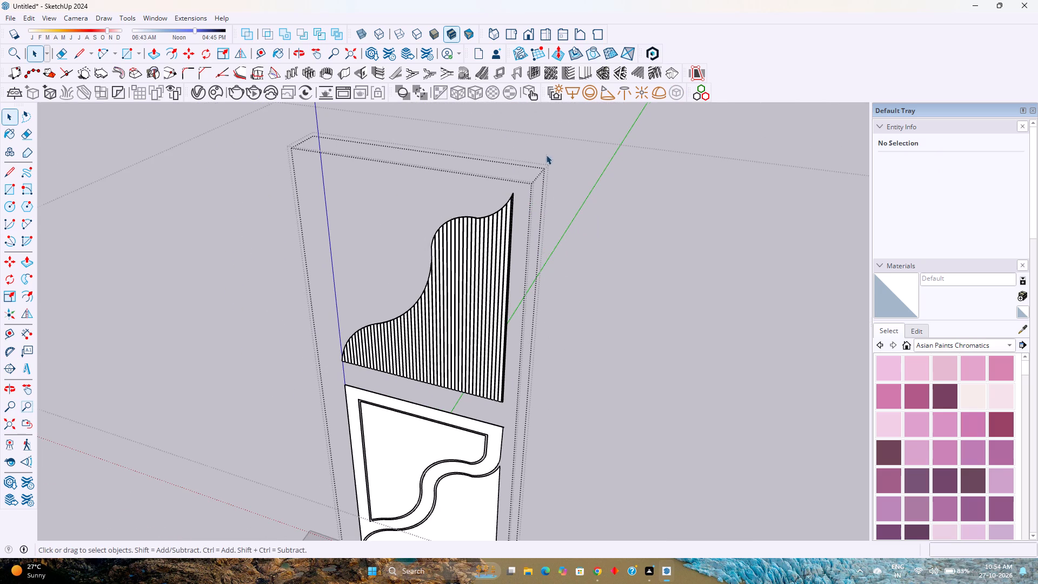
Examine the vertical louvres on the S-curved panel, including their curved top ends and the straight side edge.
scroll(546, 155, "up", 2)
scroll(497, 211, "up", 3)
scroll(498, 211, "up", 18)
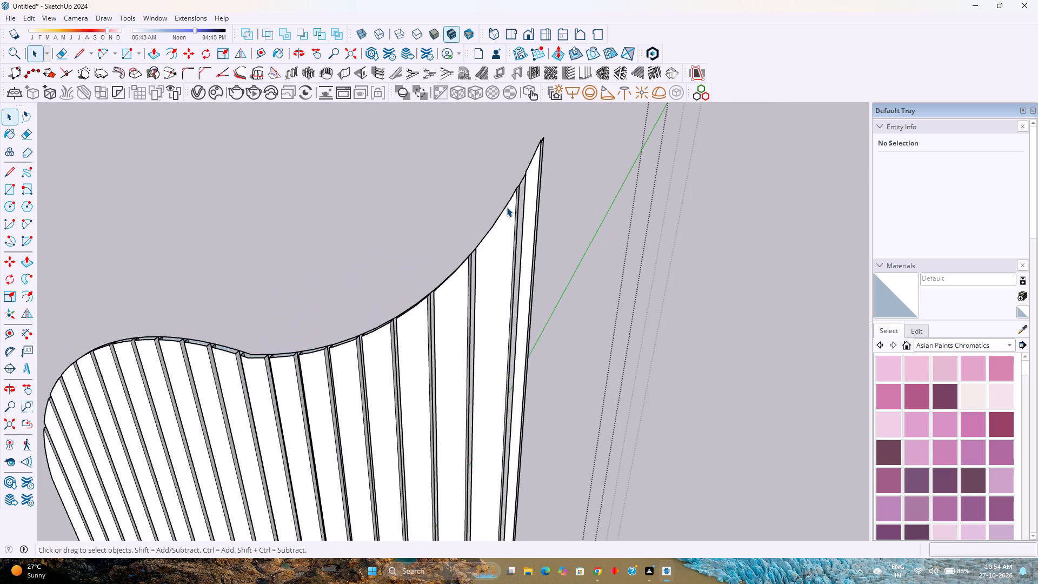
middle_click_drag(507, 207, 674, 255)
middle_click(674, 255)
scroll(451, 235, "up", 3)
scroll(451, 235, "down", 2)
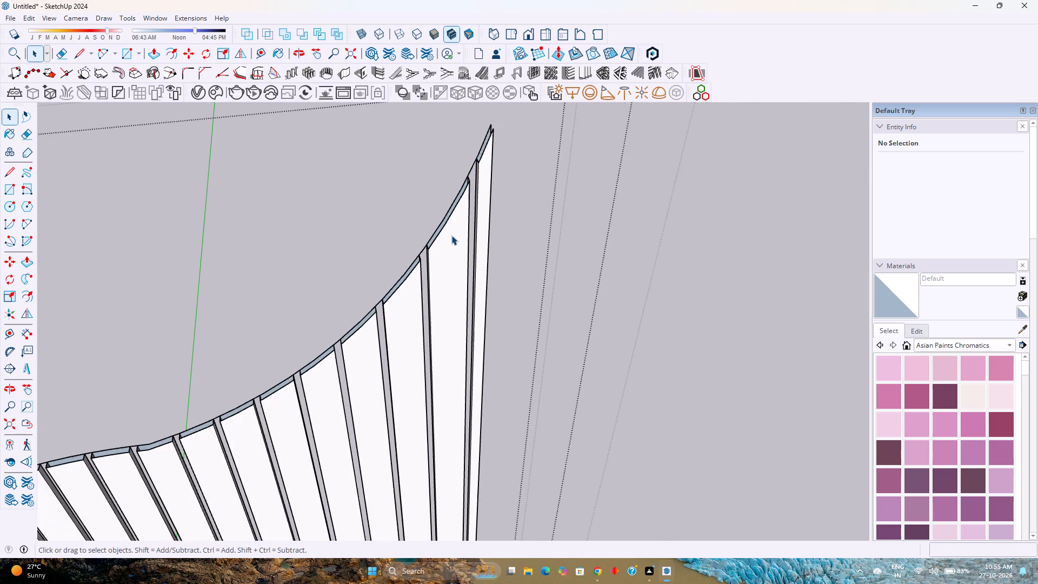
scroll(451, 235, "down", 18)
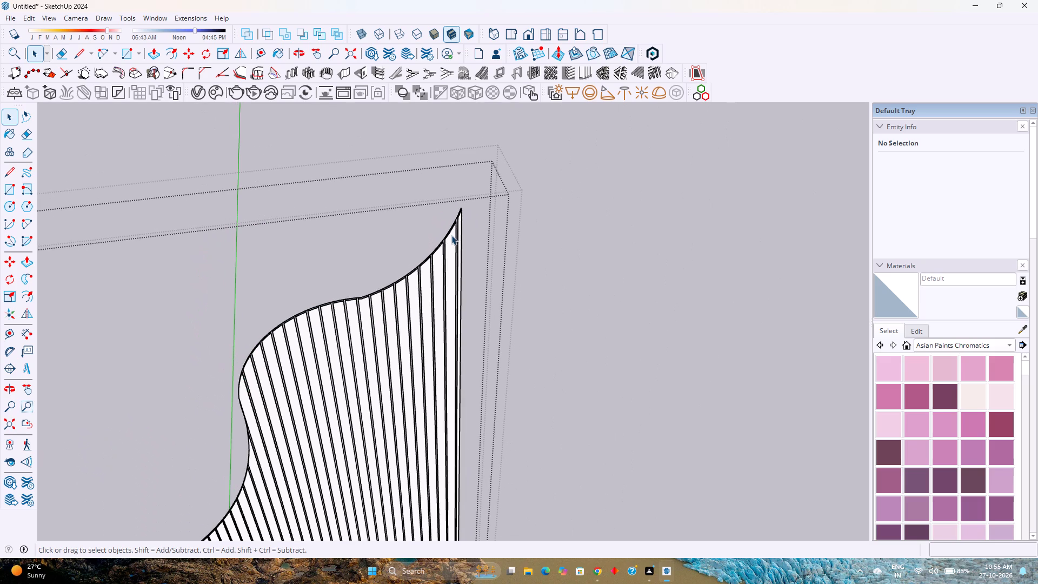
middle_click_drag(414, 327, 387, 270)
middle_click(387, 268)
scroll(387, 267, "down", 9)
middle_click_drag(347, 332, 384, 283, "shift")
middle_click(384, 283, "shift")
scroll(389, 308, "up", 12)
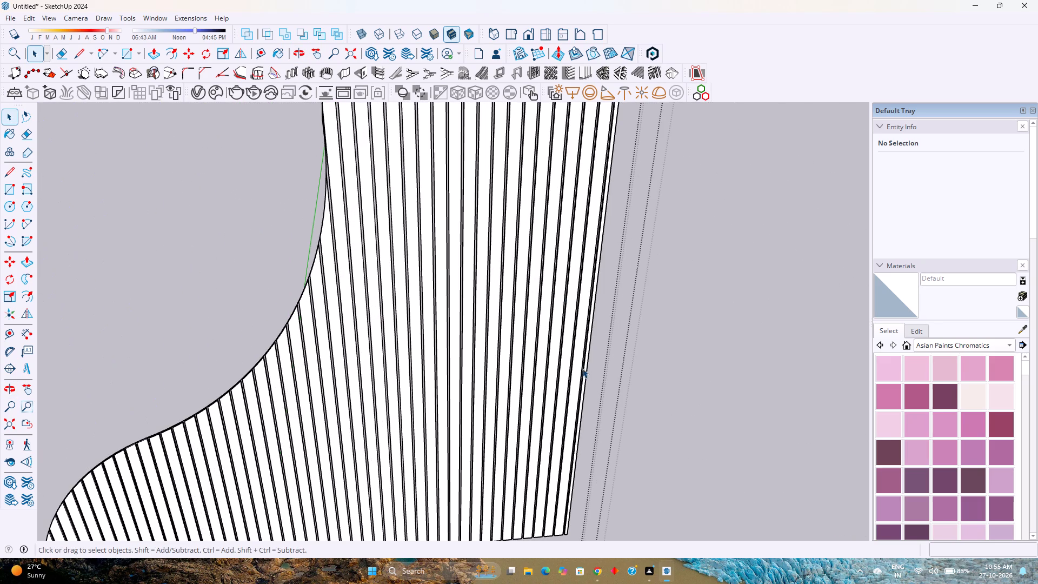
scroll(580, 343, "up", 14)
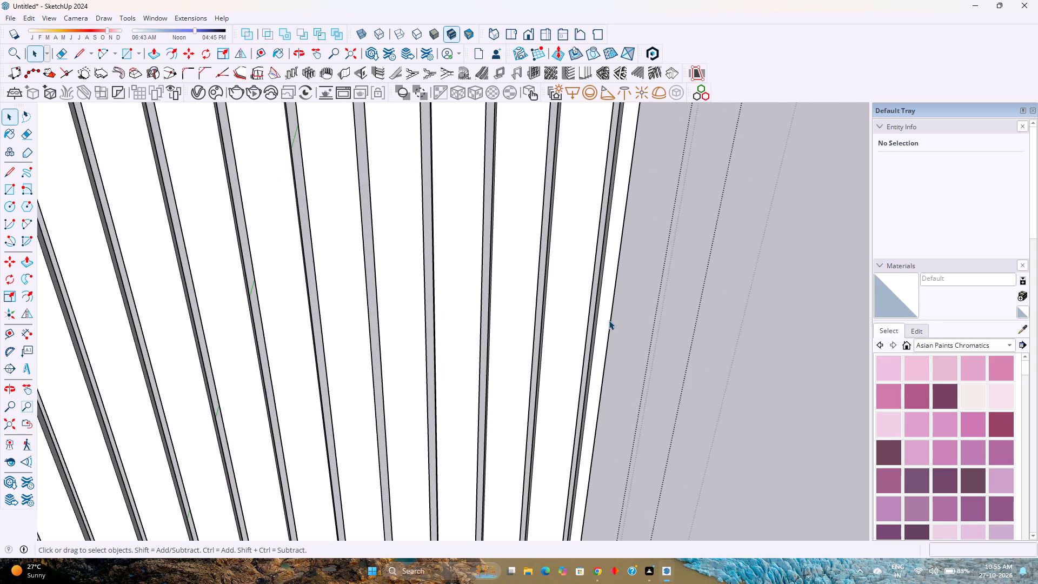
Open the louvred S-curved group and explode all of its individual louvre groups into loose geometry.
double_click(606, 318)
scroll(606, 318, "up", 4)
scroll(606, 318, "down", 6)
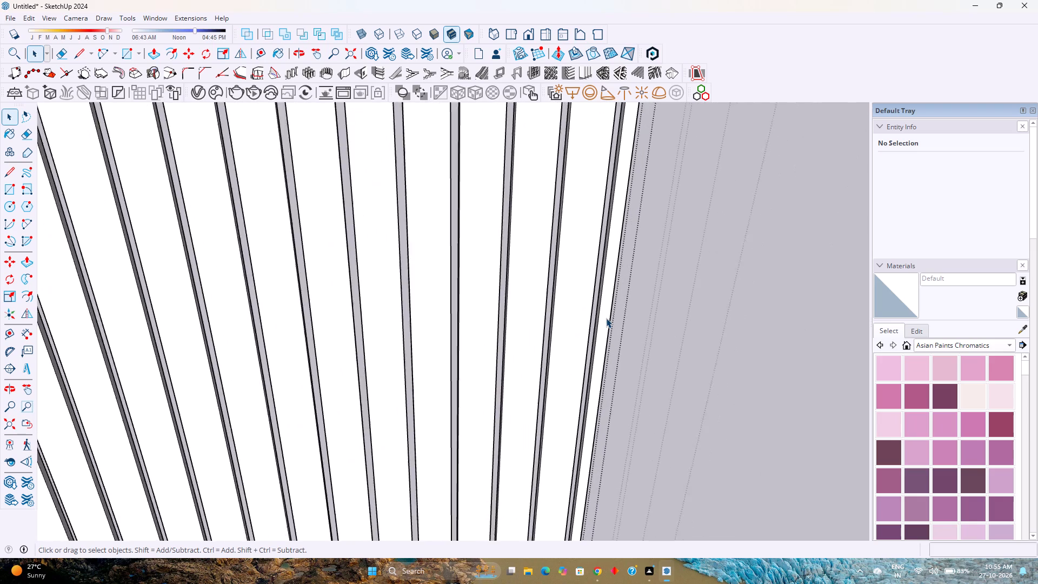
scroll(606, 318, "down", 20)
scroll(606, 318, "down", 2)
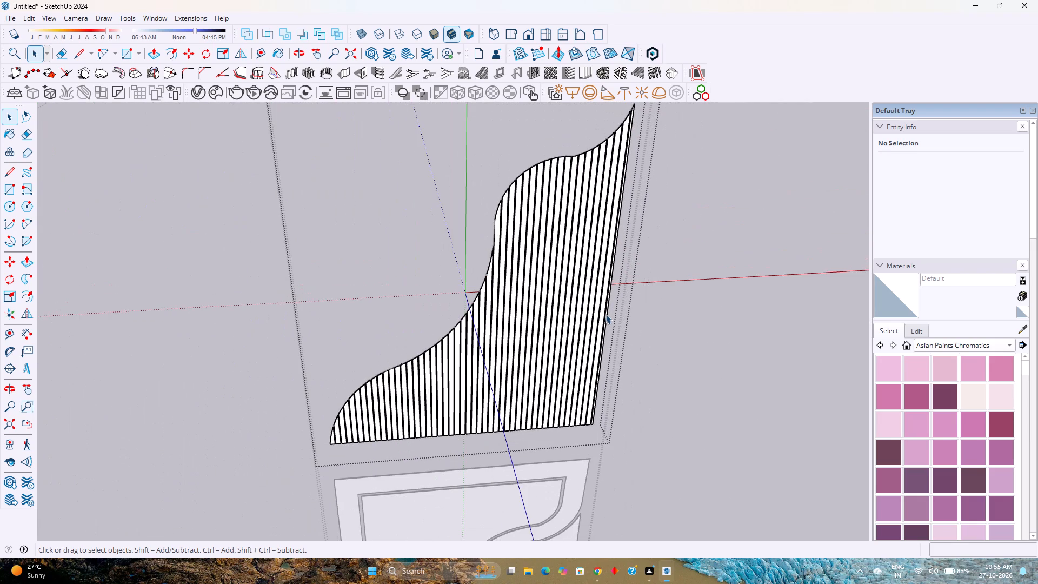
scroll(605, 314, "up", 2)
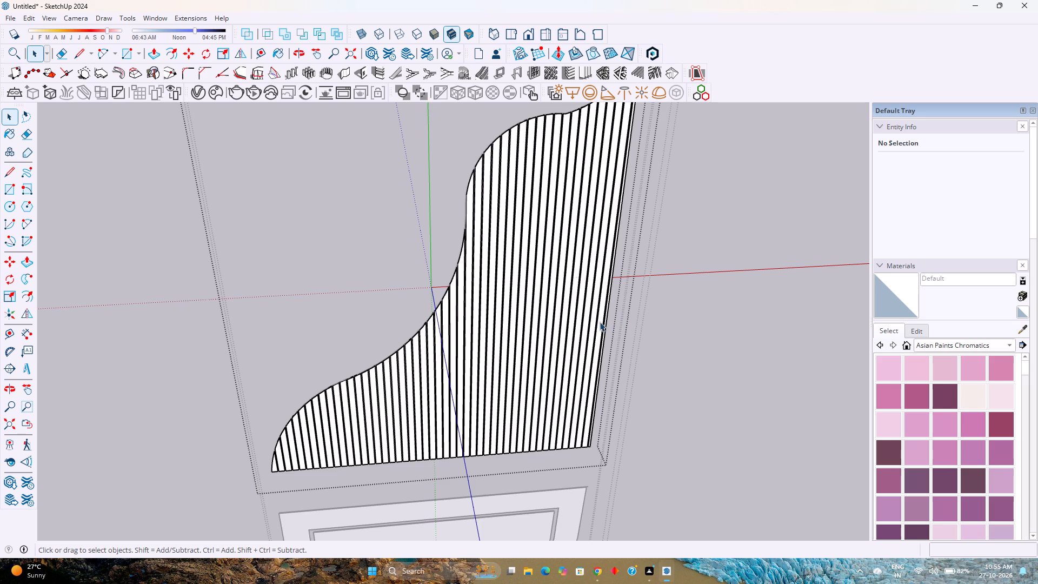
middle_click_drag(567, 213, 555, 375, "shift")
middle_click(555, 375, "shift")
middle_click(555, 375, "shift")
scroll(500, 199, "up", 2)
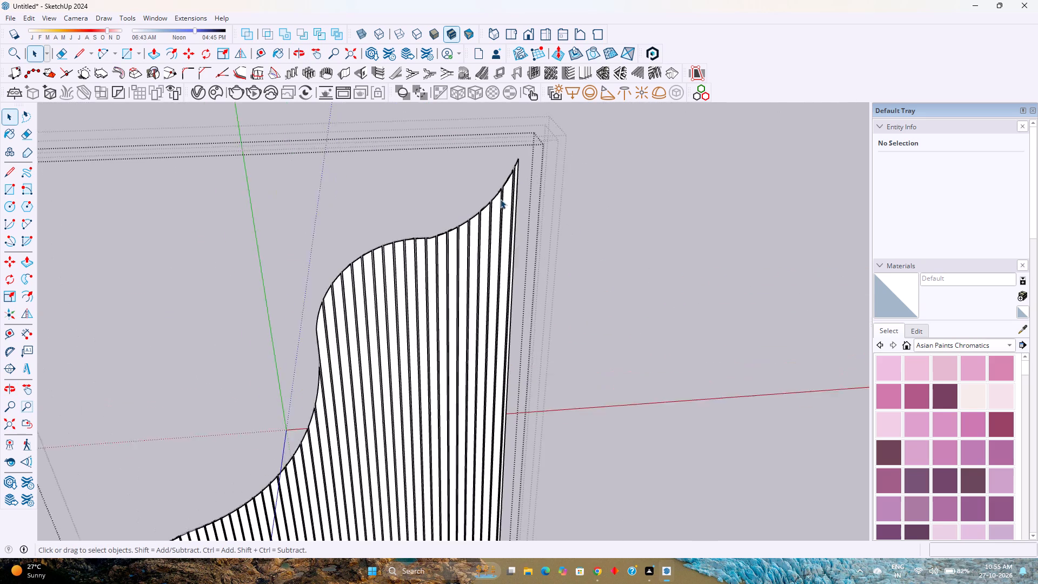
scroll(500, 199, "up", 10)
middle_click_drag(500, 191, 585, 281)
middle_click(585, 281)
scroll(500, 195, "up", 3)
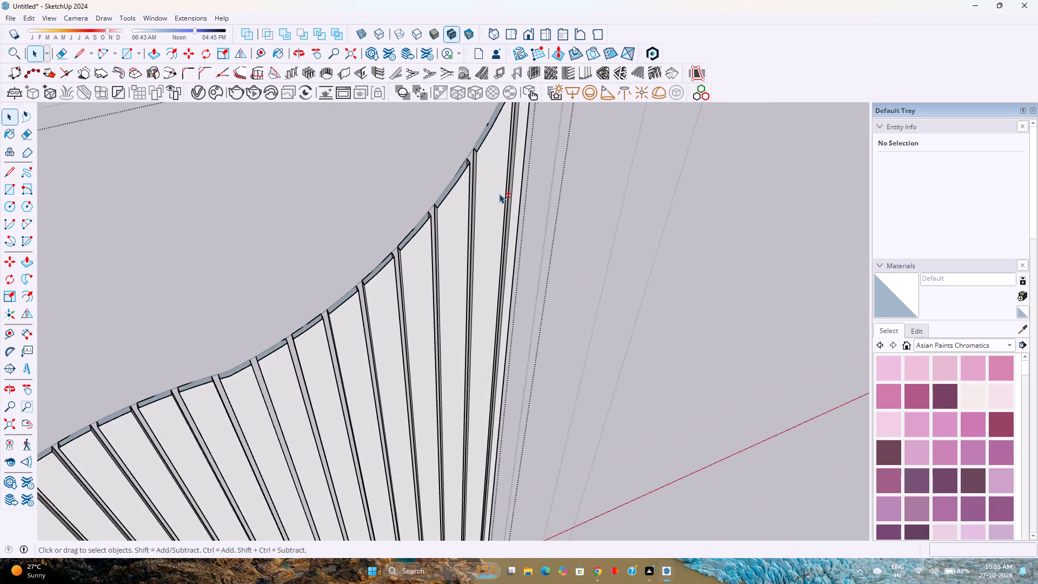
scroll(499, 194, "up", 1)
middle_click_drag(499, 194, 500, 414, "shift")
middle_click(500, 414, "shift")
scroll(524, 354, "up", 3)
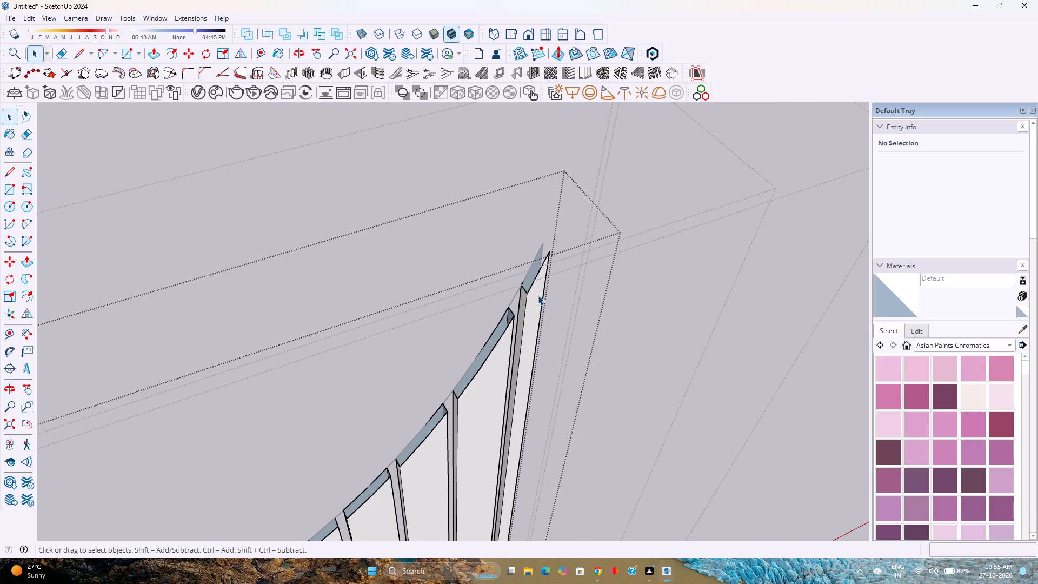
left_click(538, 295)
scroll(538, 295, "down", 3)
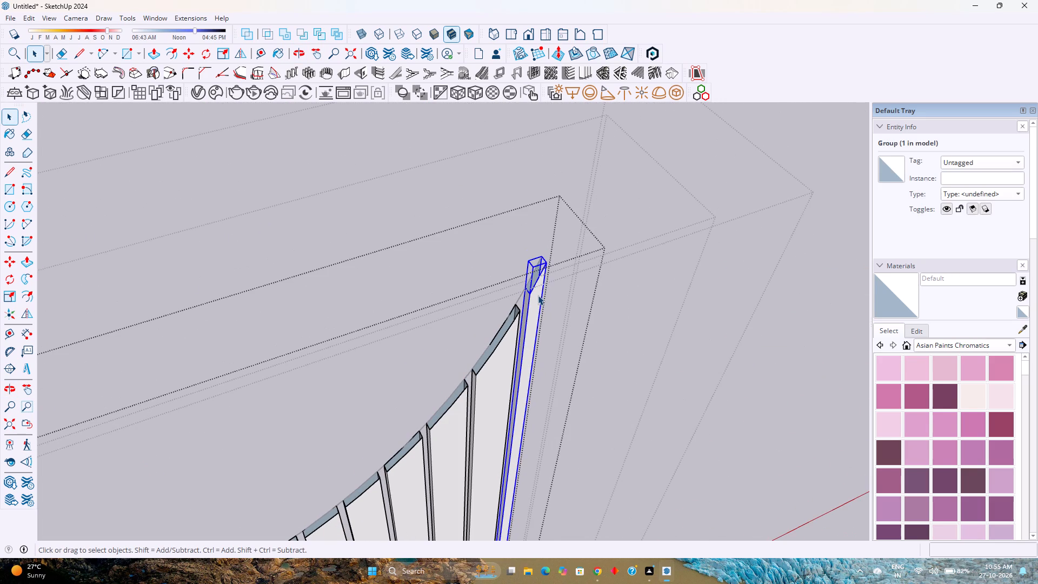
key("ctrl+a")
scroll(538, 295, "down", 4)
right_click(538, 295)
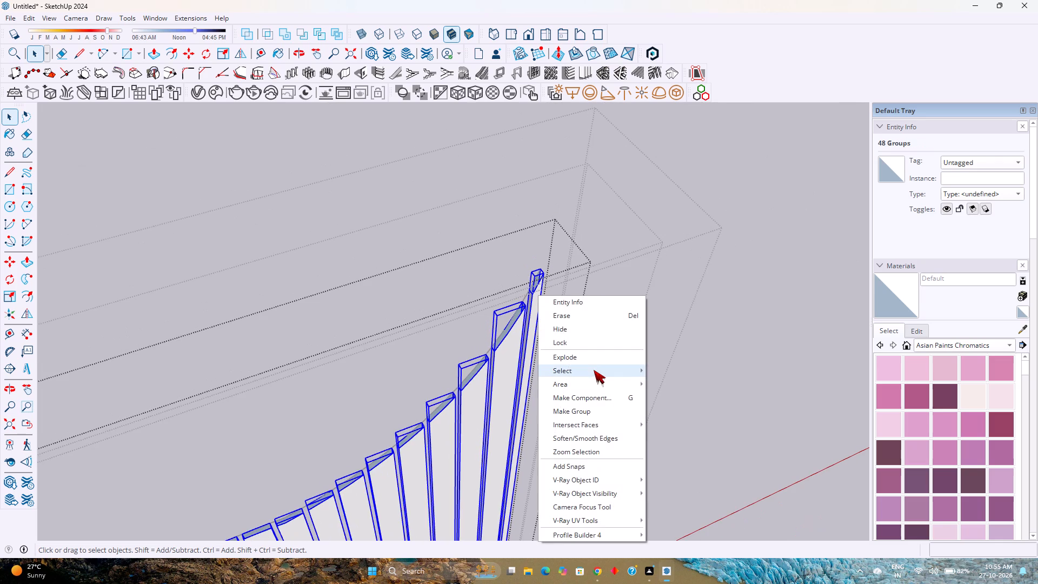
left_click(590, 352)
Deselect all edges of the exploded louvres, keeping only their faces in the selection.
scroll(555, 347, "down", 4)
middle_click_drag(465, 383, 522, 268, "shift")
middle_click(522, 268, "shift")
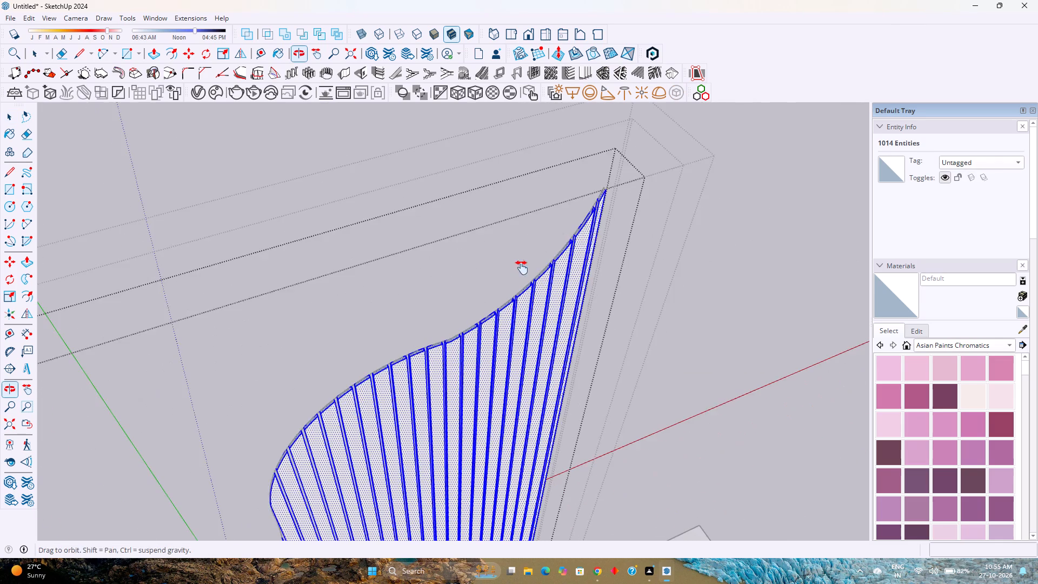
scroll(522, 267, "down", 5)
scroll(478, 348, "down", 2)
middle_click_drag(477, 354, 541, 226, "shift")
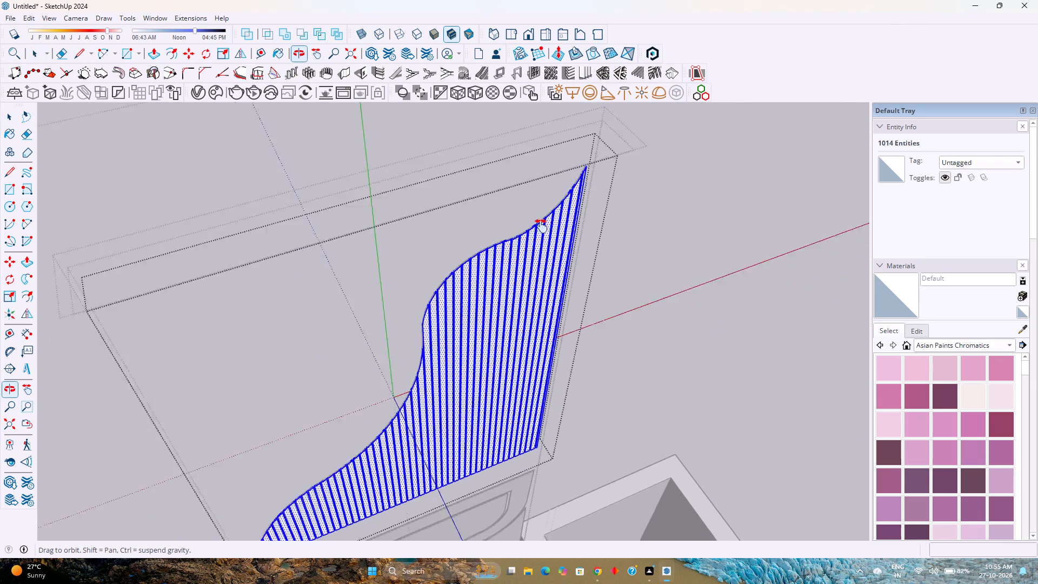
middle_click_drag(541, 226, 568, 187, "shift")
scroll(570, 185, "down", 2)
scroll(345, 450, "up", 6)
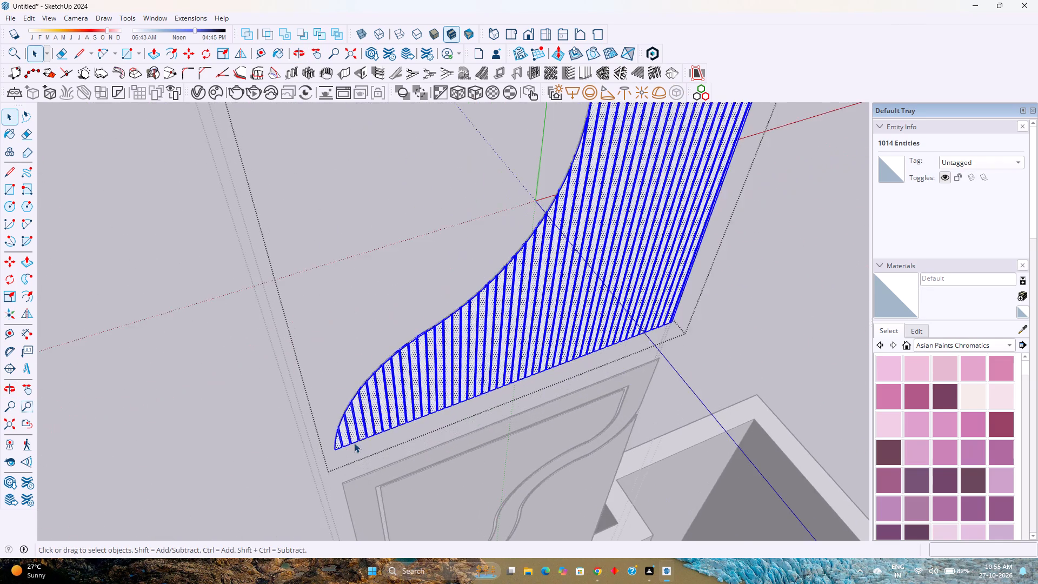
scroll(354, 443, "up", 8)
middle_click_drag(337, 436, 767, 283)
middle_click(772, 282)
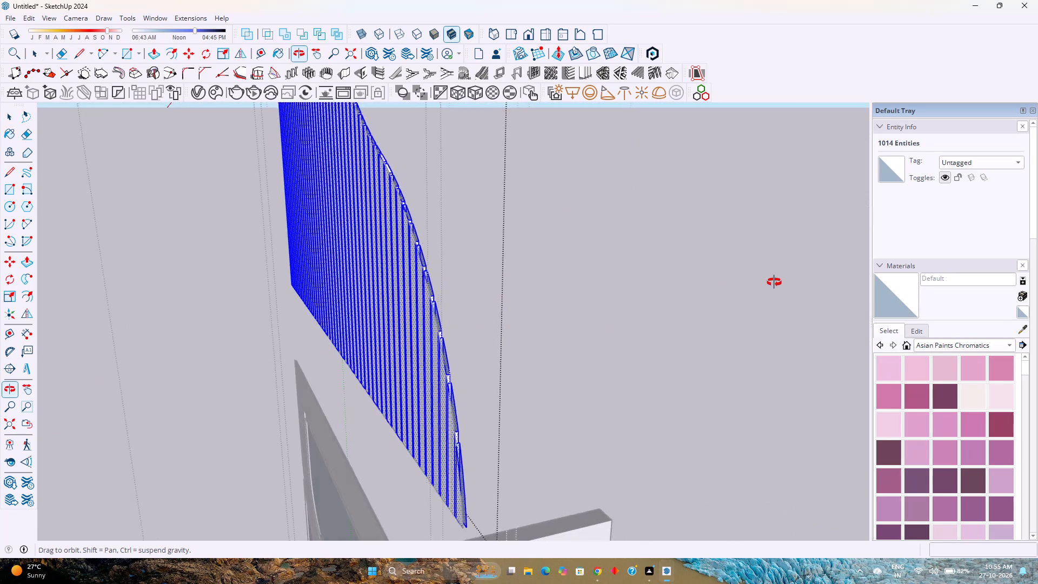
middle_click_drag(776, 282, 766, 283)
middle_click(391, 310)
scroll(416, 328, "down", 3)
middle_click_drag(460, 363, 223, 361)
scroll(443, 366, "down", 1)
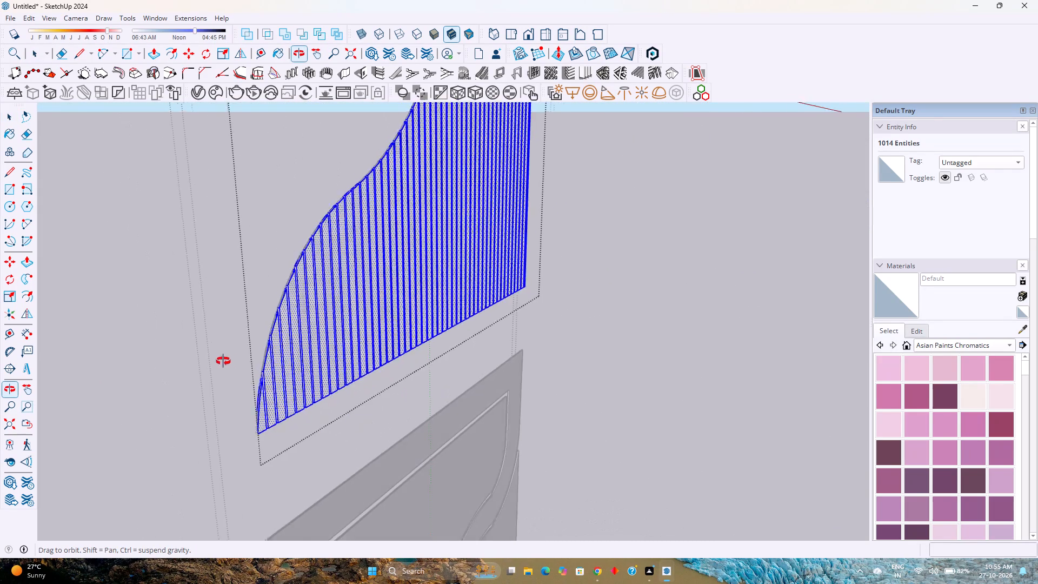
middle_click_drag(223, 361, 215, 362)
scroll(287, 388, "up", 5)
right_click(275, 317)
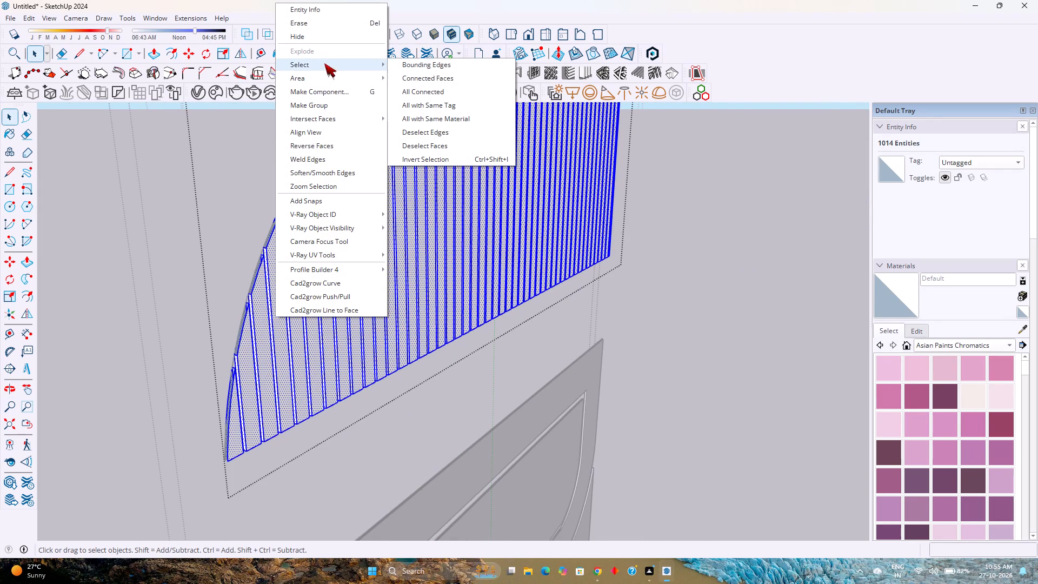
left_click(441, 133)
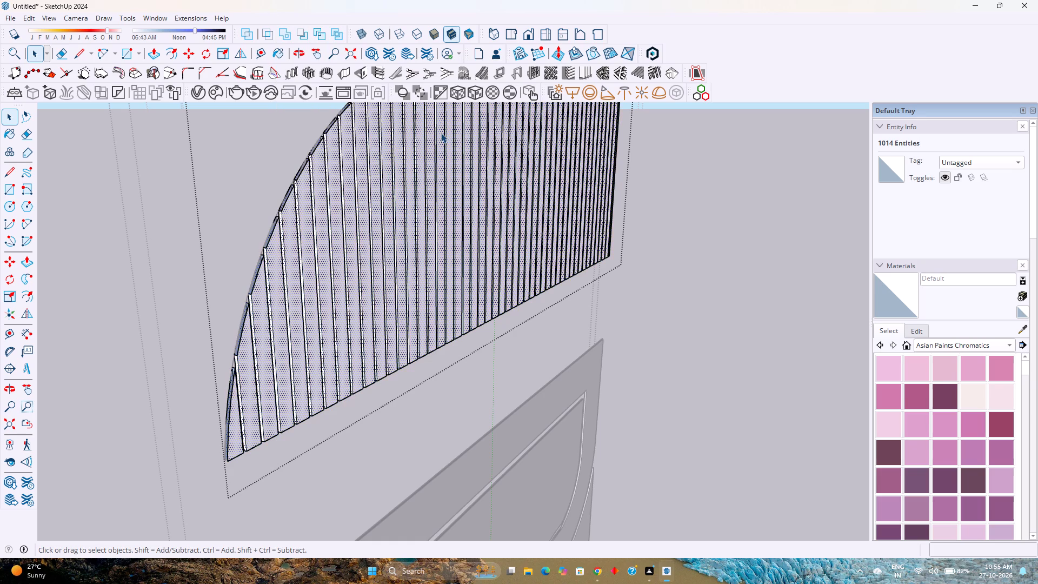
Replace the selection with only the front faces of the first 15 louvres, working inward from the panel's straight side edge.
middle_click_drag(276, 385, 558, 369)
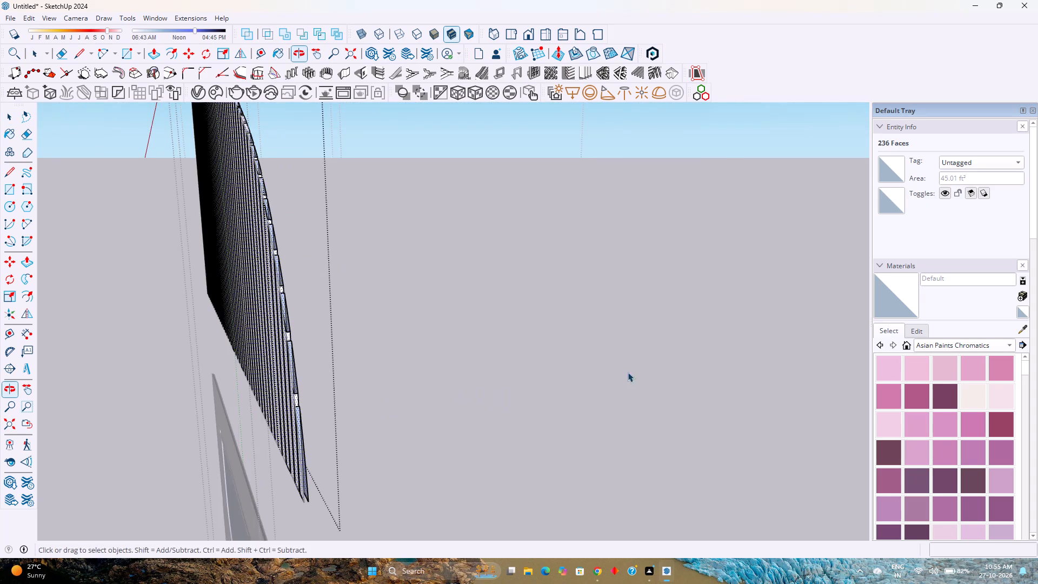
middle_click(632, 372)
middle_click_drag(633, 372, 321, 363)
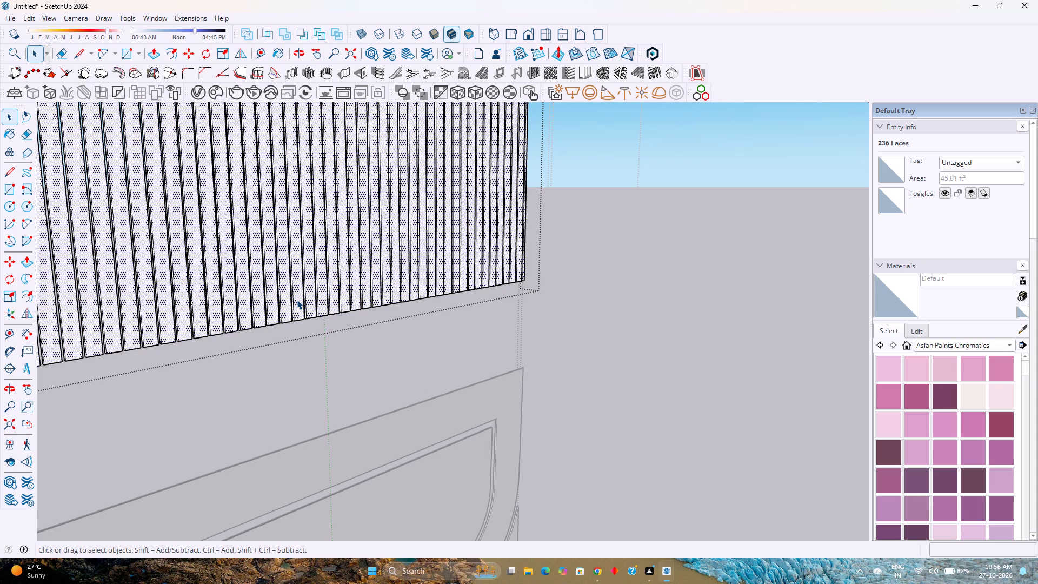
scroll(546, 263, "down", 1)
scroll(520, 273, "up", 7)
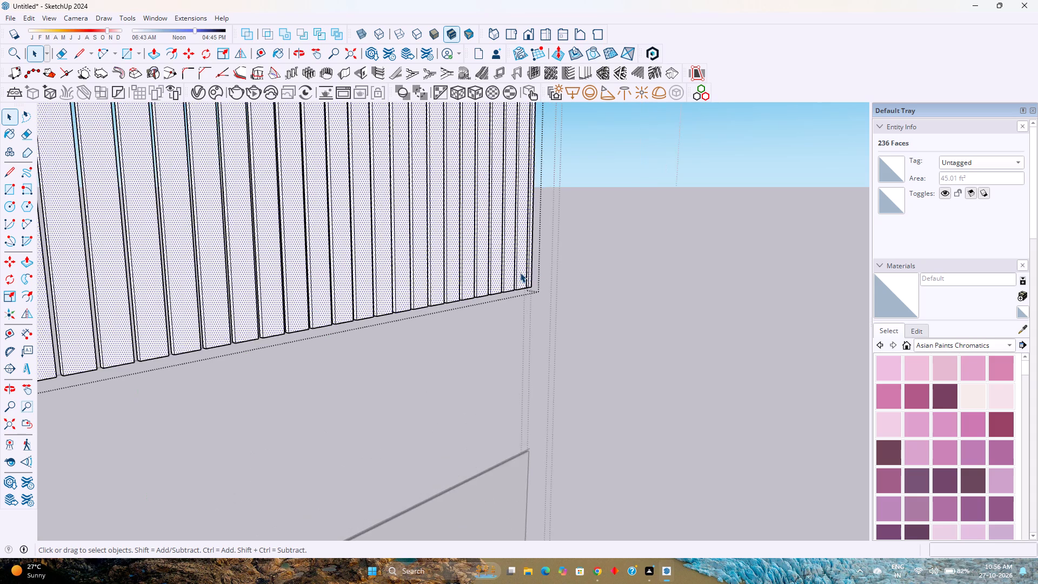
scroll(520, 273, "up", 13)
left_click(549, 284)
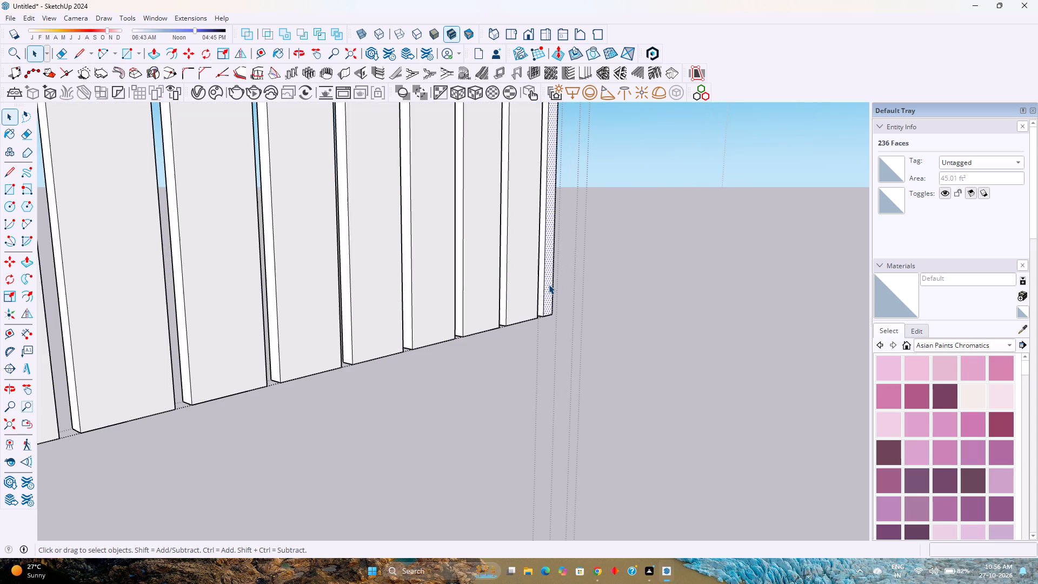
scroll(549, 284, "down", 4)
left_click(529, 288, "ctrl")
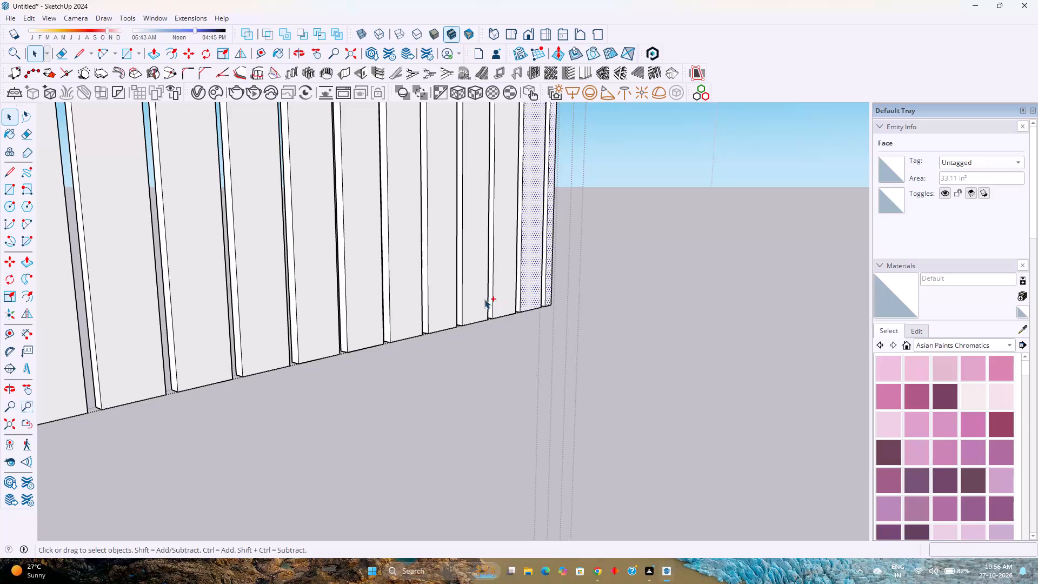
left_click(504, 294, "ctrl")
left_click(477, 302, "ctrl")
scroll(477, 302, "down", 5)
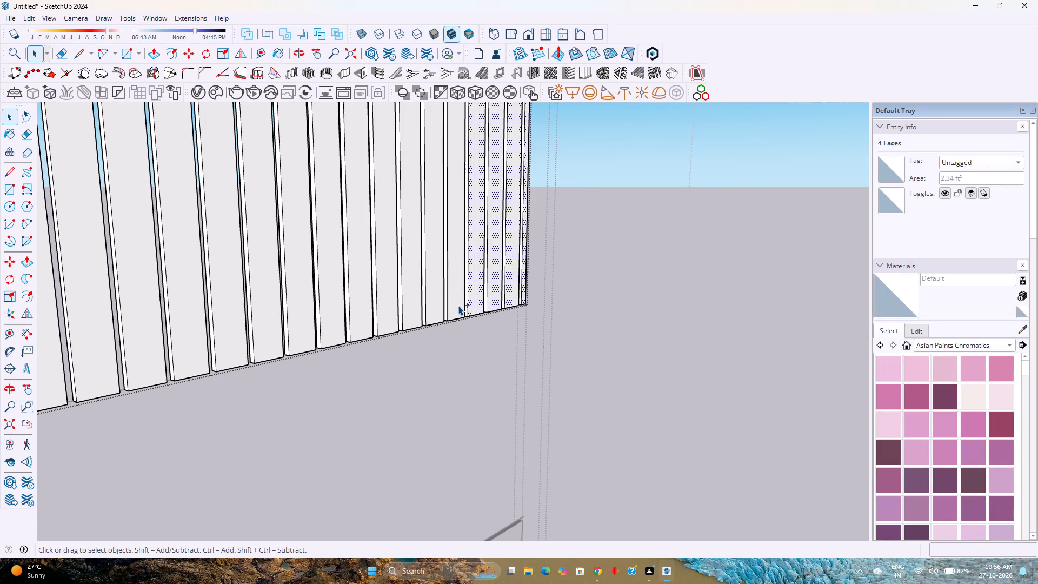
left_click(458, 306, "ctrl")
left_click(436, 310, "ctrl")
left_click(411, 314, "ctrl")
scroll(411, 314, "down", 4)
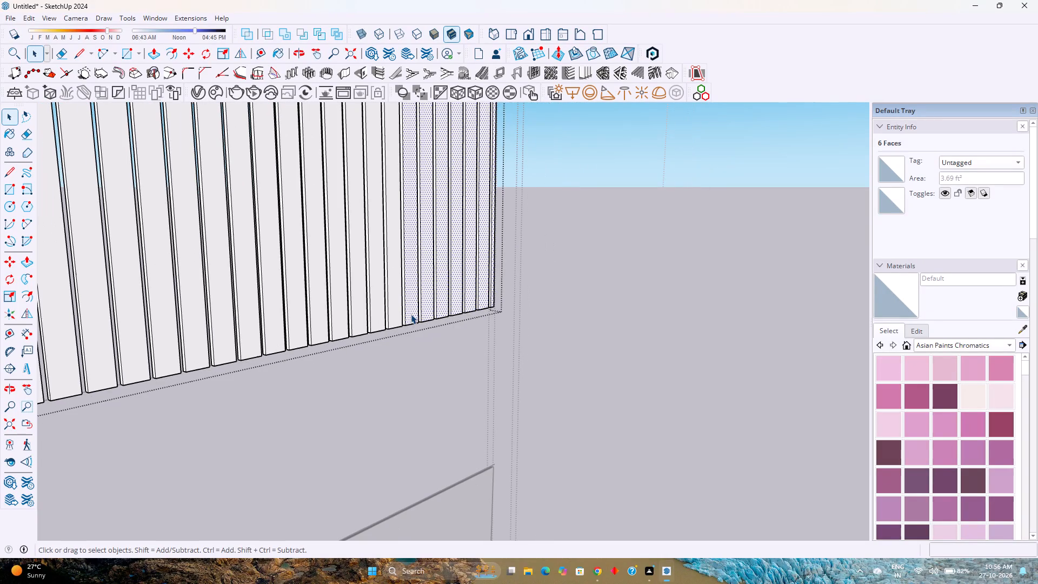
left_click(393, 315, "ctrl")
left_click(381, 316, "ctrl")
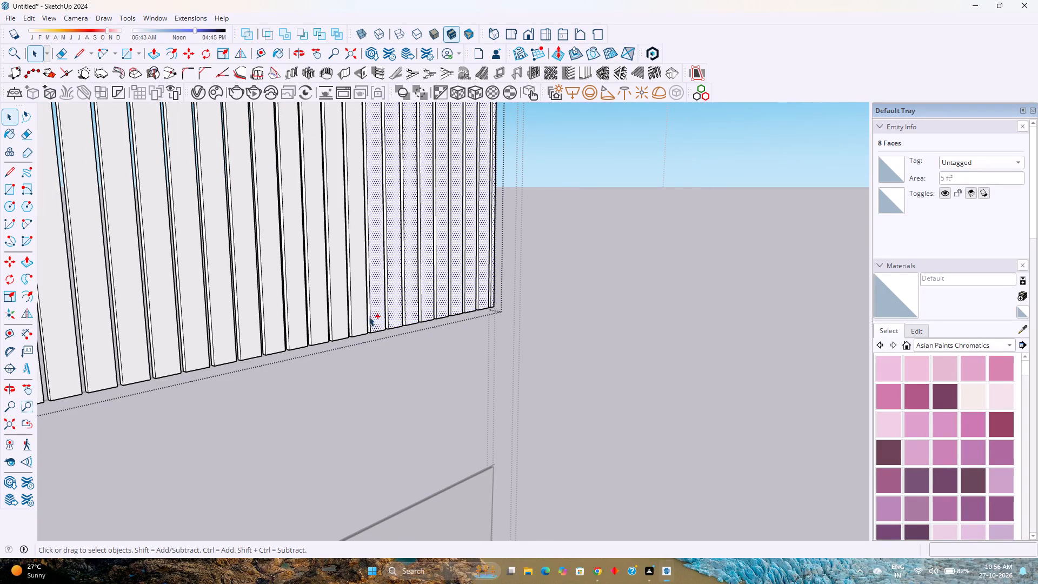
left_click(363, 318, "ctrl")
left_click(335, 318, "ctrl")
scroll(335, 318, "down", 3)
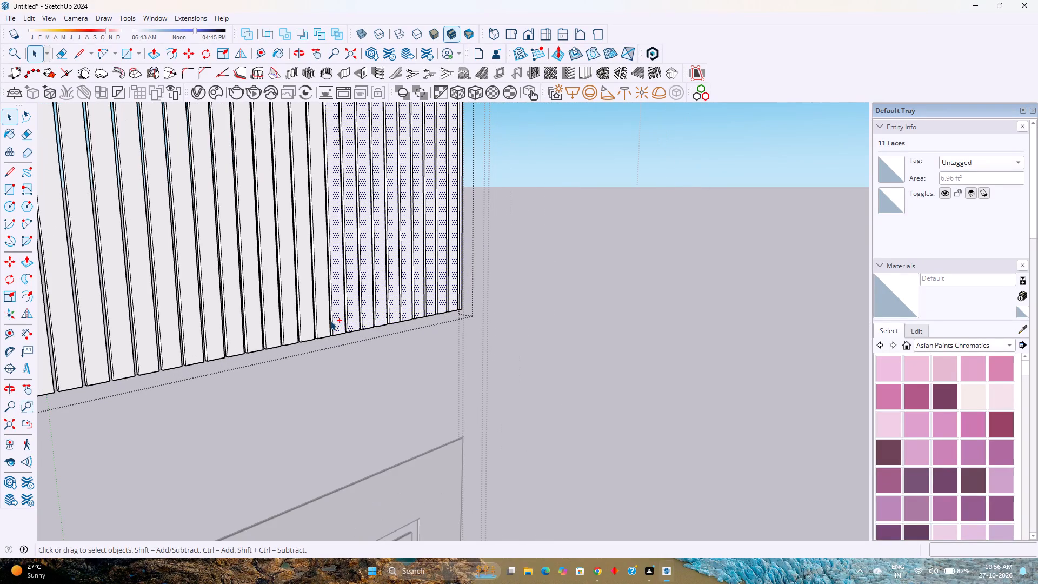
left_click(326, 324, "ctrl")
left_click(310, 330, "ctrl")
left_click(290, 333, "ctrl")
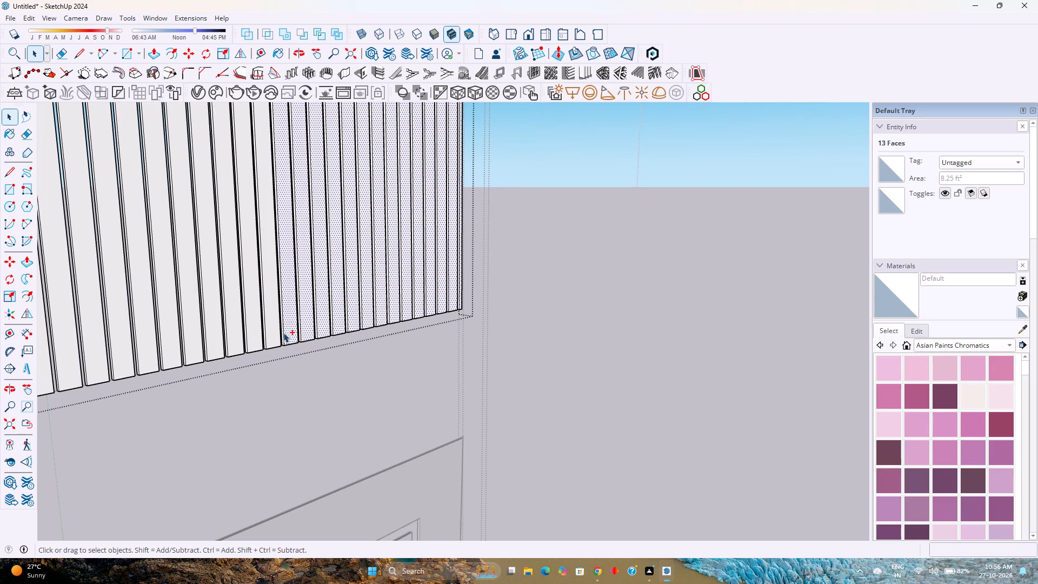
left_click(275, 329, "ctrl")
Add the front faces of the next ten louvres toward the middle of the panel to the selection.
scroll(282, 329, "down", 2)
middle_click_drag(305, 326, 412, 314, "ctrl")
middle_click(412, 314, "ctrl")
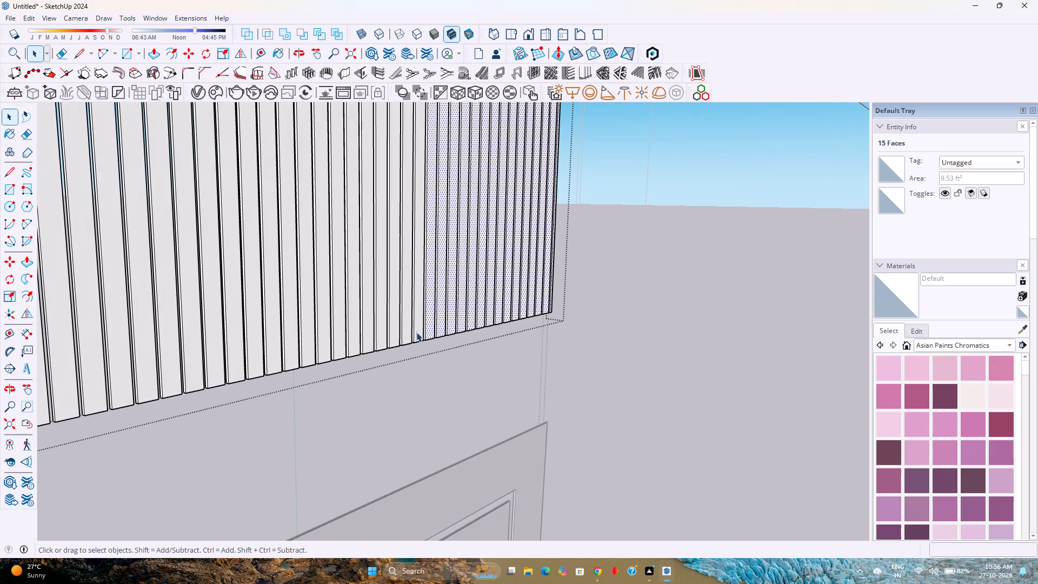
left_click(419, 333, "ctrl")
left_click(404, 334, "ctrl")
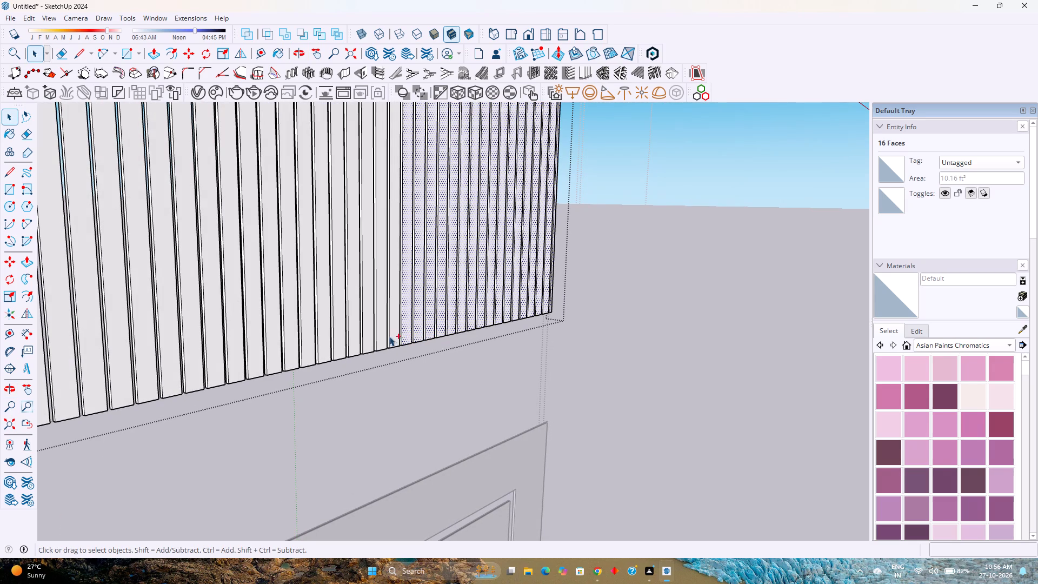
left_click(394, 335, "ctrl")
left_click(381, 333, "ctrl")
left_click(367, 335, "ctrl")
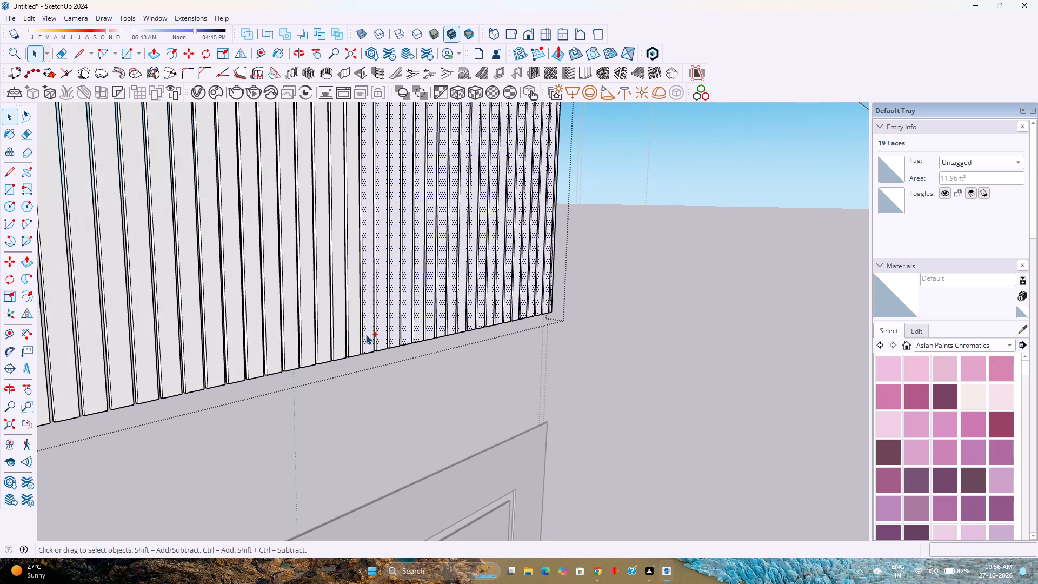
left_click(353, 337, "ctrl")
left_click(337, 341, "ctrl")
left_click(323, 342, "ctrl")
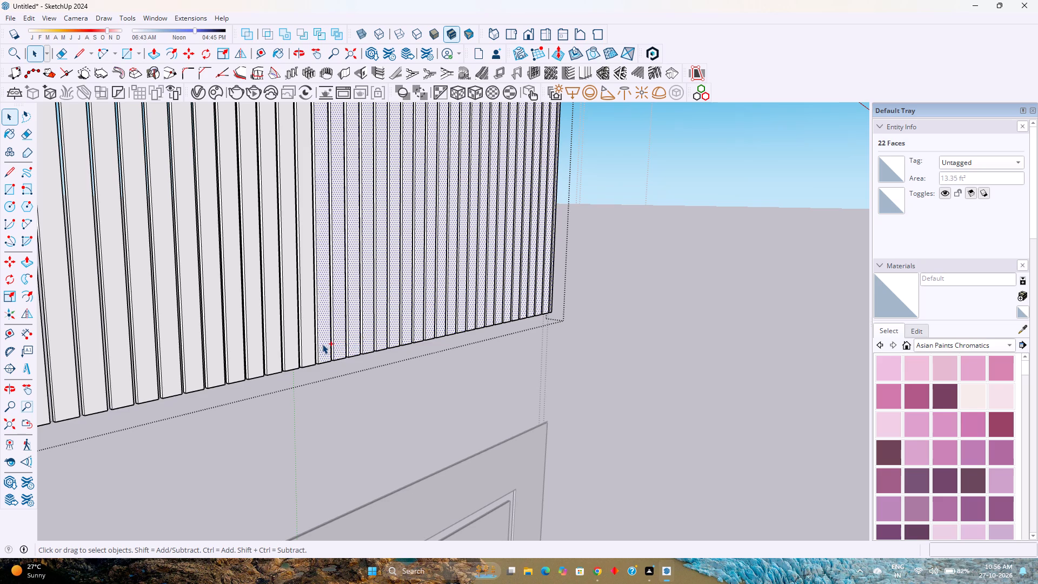
left_click(307, 350, "ctrl")
left_click(291, 351, "ctrl")
Add the front faces of all remaining louvres to the selection, up to the short one at the curved tip.
scroll(303, 349, "down", 2)
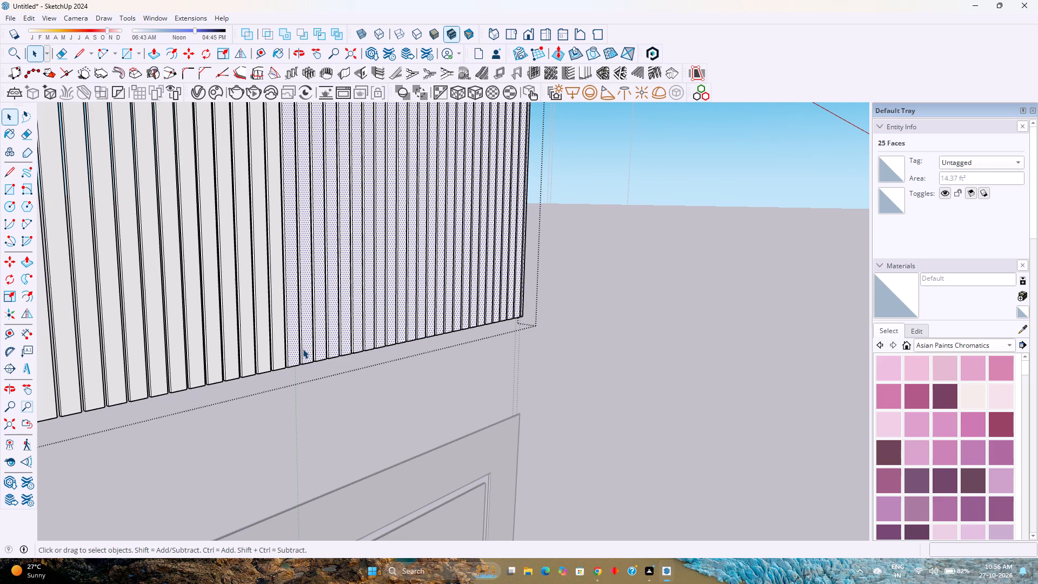
middle_click_drag(304, 343, 543, 317, "shift")
middle_click_drag(571, 337, 534, 342)
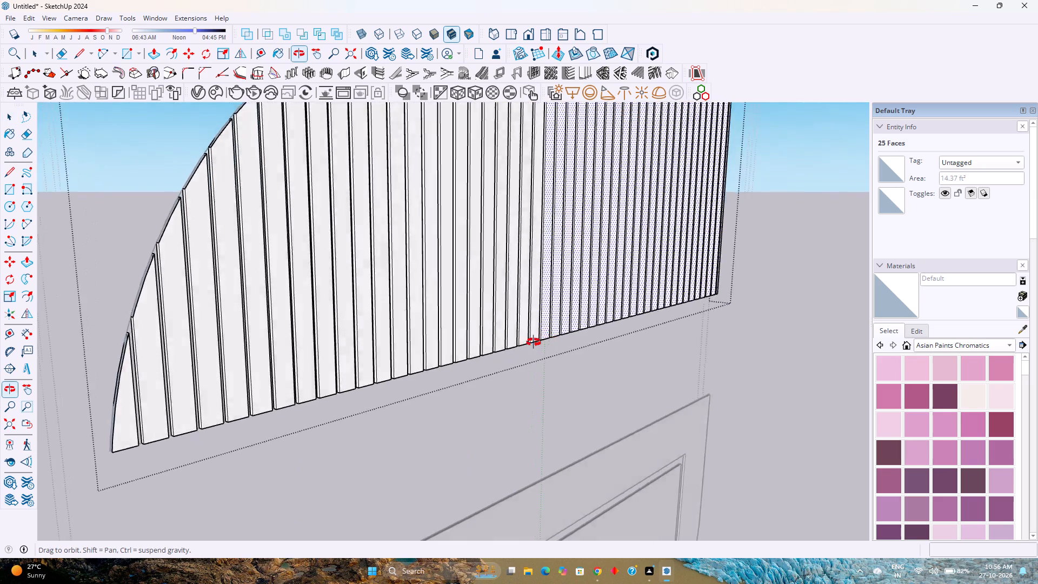
middle_click_drag(534, 342, 468, 343)
scroll(567, 349, "up", 1)
left_click(562, 334, "ctrl")
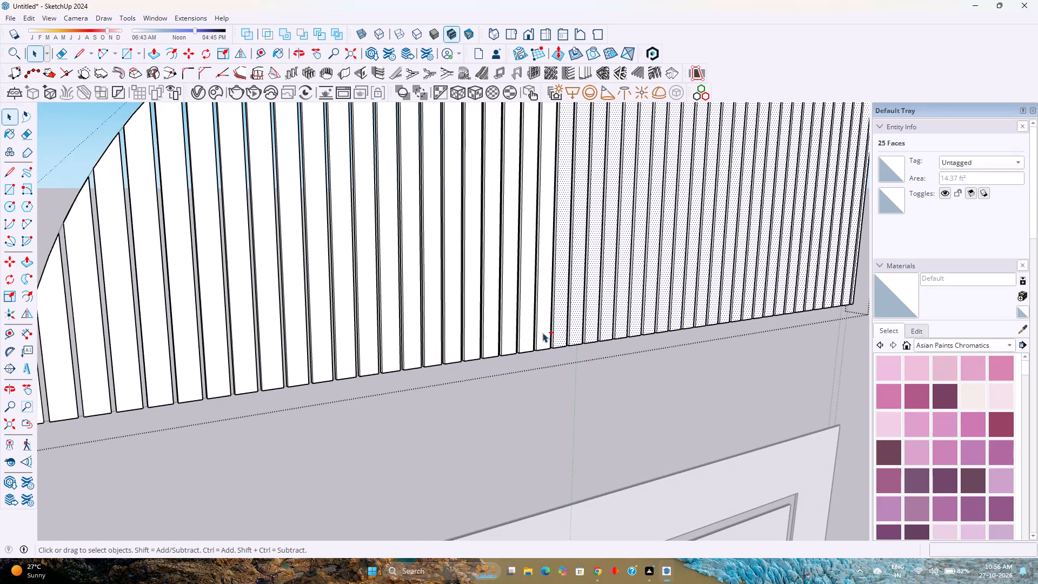
left_click(542, 333, "ctrl")
left_click(528, 336, "ctrl")
left_click(507, 342, "ctrl")
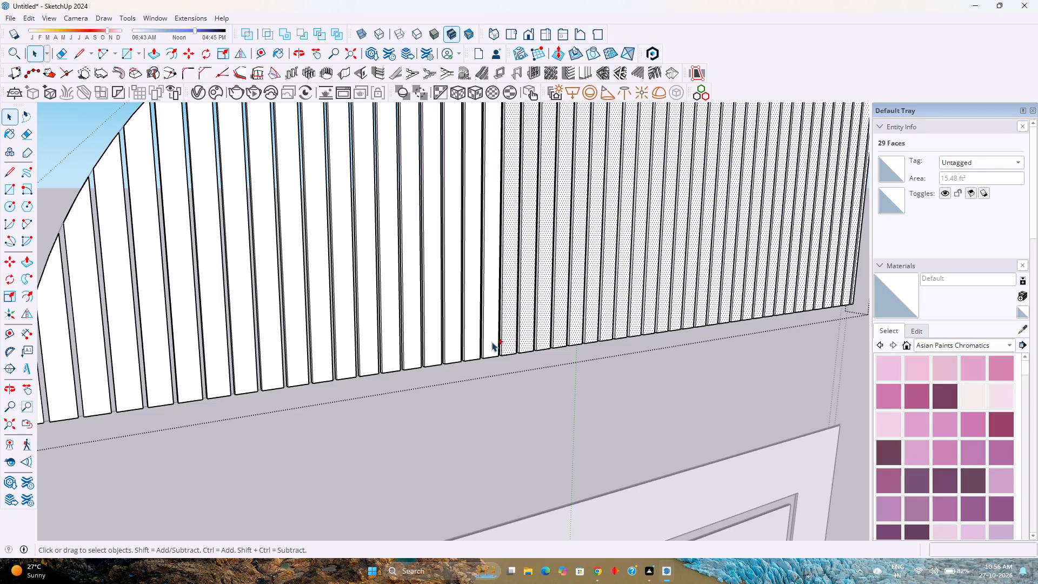
left_click(491, 342, "ctrl")
left_click(476, 341, "ctrl")
left_click(454, 341, "ctrl")
left_click(431, 342, "ctrl")
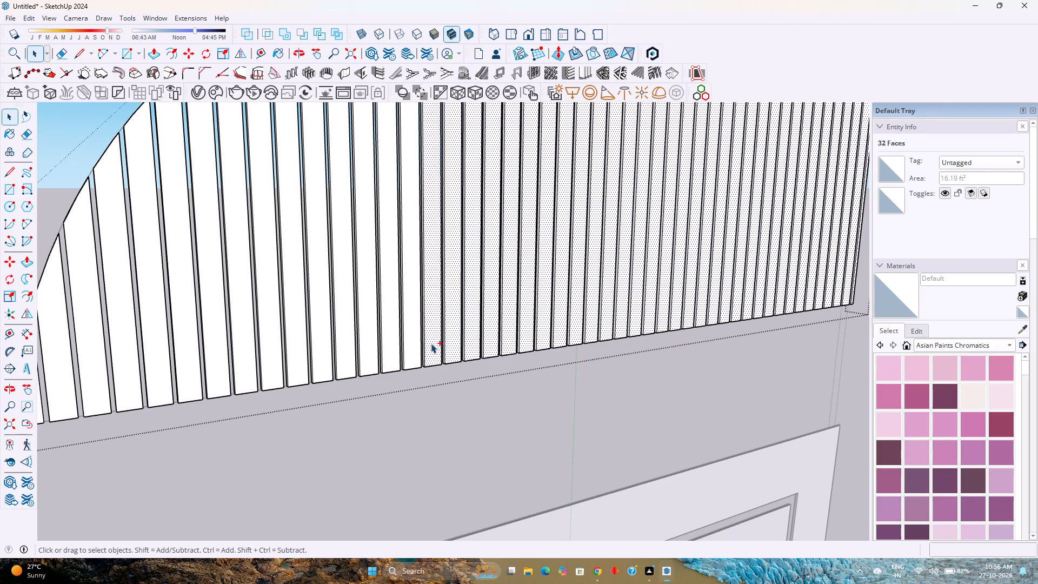
left_click(410, 348, "ctrl")
left_click(391, 349, "ctrl")
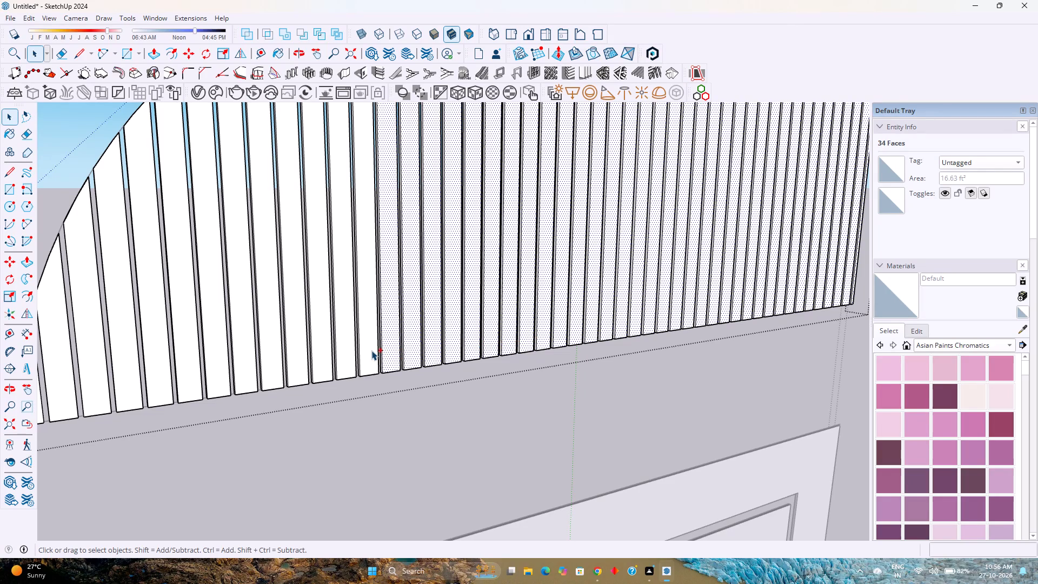
left_click(371, 350, "ctrl")
left_click(348, 354, "ctrl")
left_click(323, 357, "ctrl")
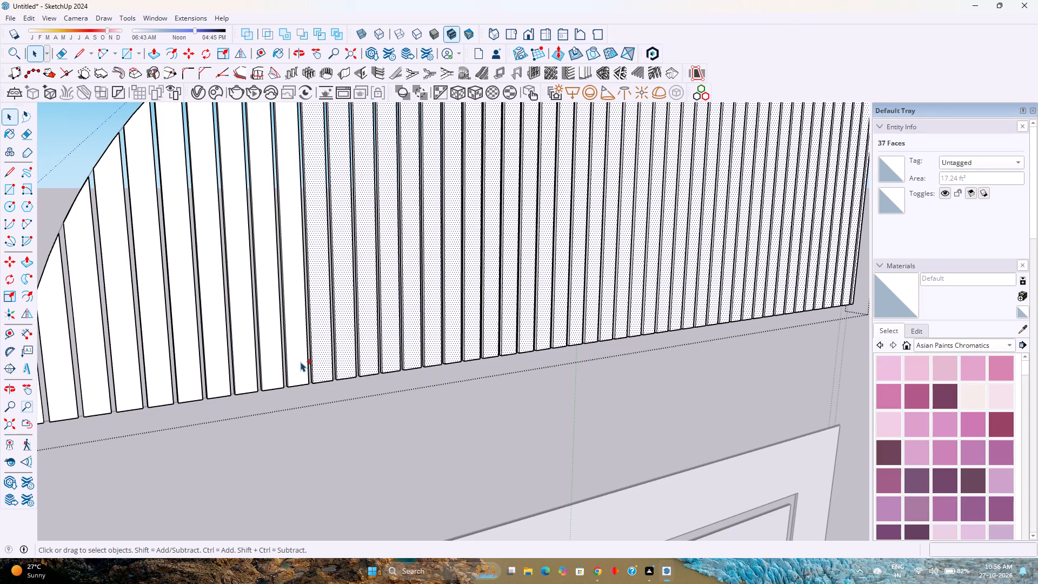
left_click(300, 362, "ctrl")
left_click(275, 367, "ctrl")
left_click(243, 371, "ctrl")
left_click(223, 373, "ctrl")
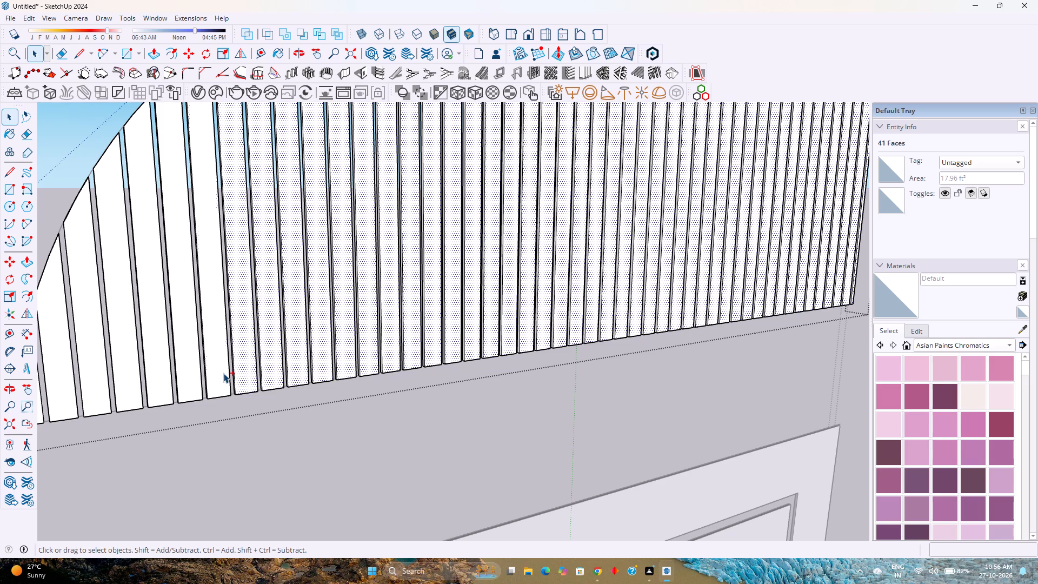
left_click(183, 376, "ctrl")
left_click(160, 376, "ctrl")
left_click(129, 378, "ctrl")
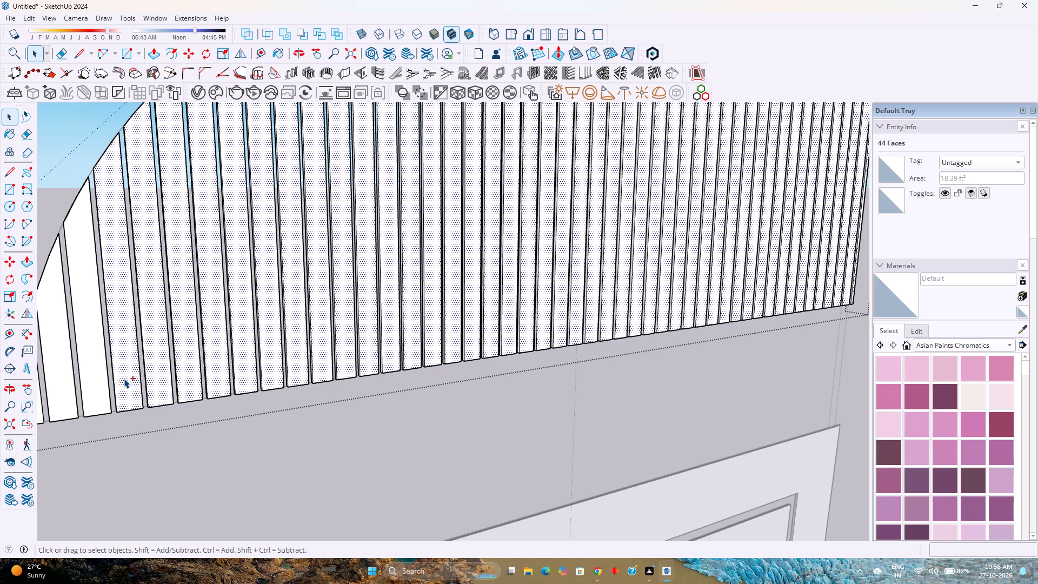
left_click(90, 383, "ctrl")
scroll(103, 377, "down", 3)
middle_click_drag(103, 377, 190, 345, "shift")
left_click(156, 361, "ctrl")
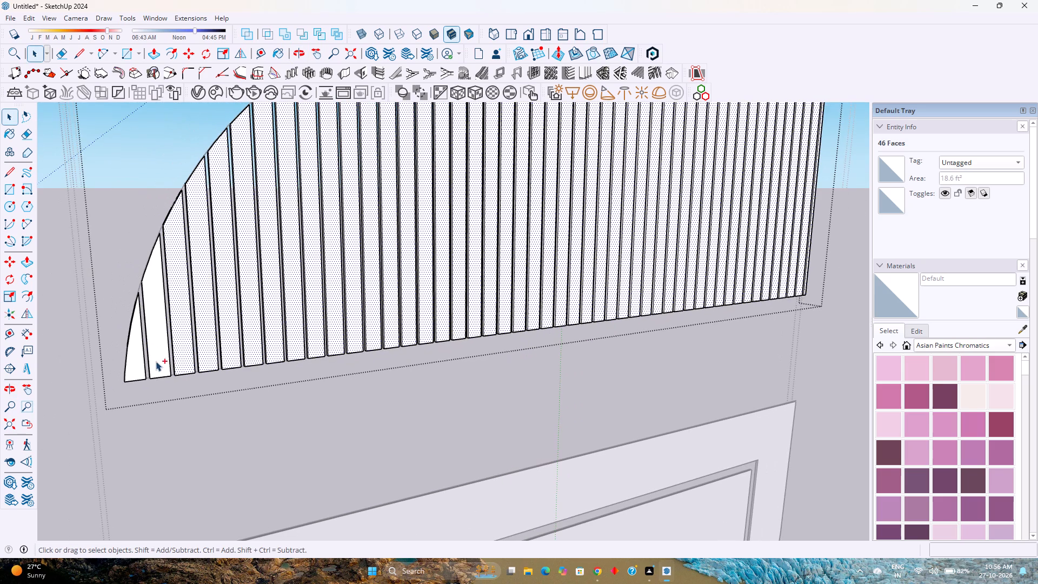
left_click(134, 368, "ctrl")
Copy the selected louvre faces from their bottom outer corner along the red axis, about 7' 2" clear of the original panel.
scroll(197, 364, "down", 1)
middle_click_drag(435, 369, 211, 400, "shift")
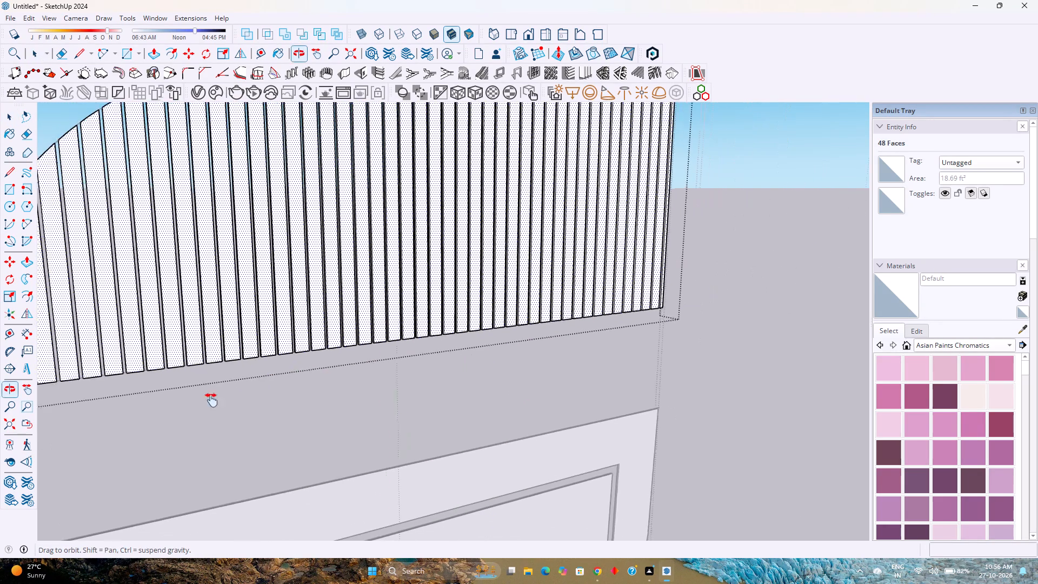
middle_click_drag(211, 400, 189, 412, "shift")
scroll(713, 333, "up", 2)
scroll(623, 323, "up", 13)
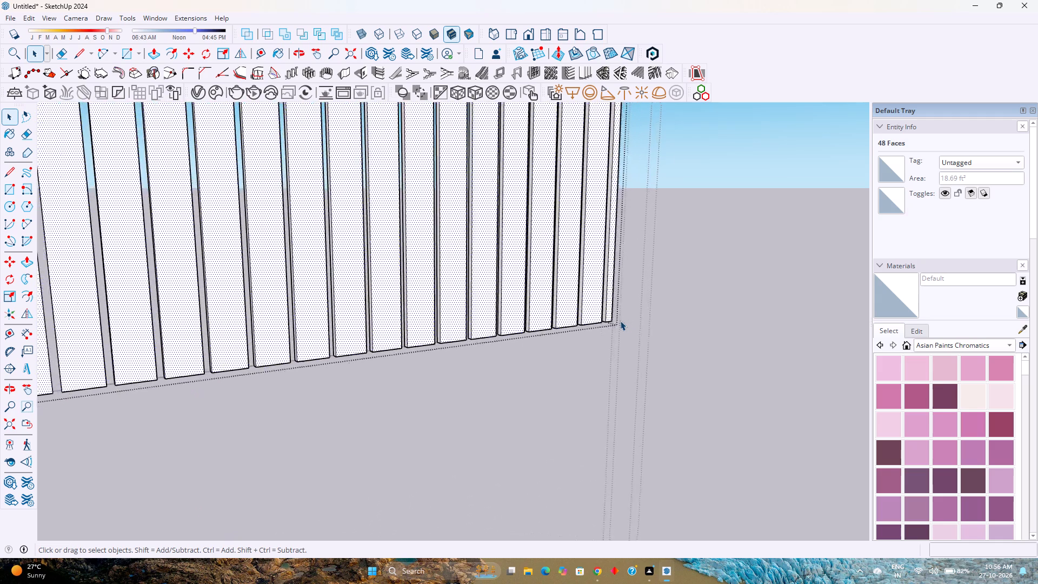
scroll(620, 321, "up", 8)
key("m")
left_click(614, 327)
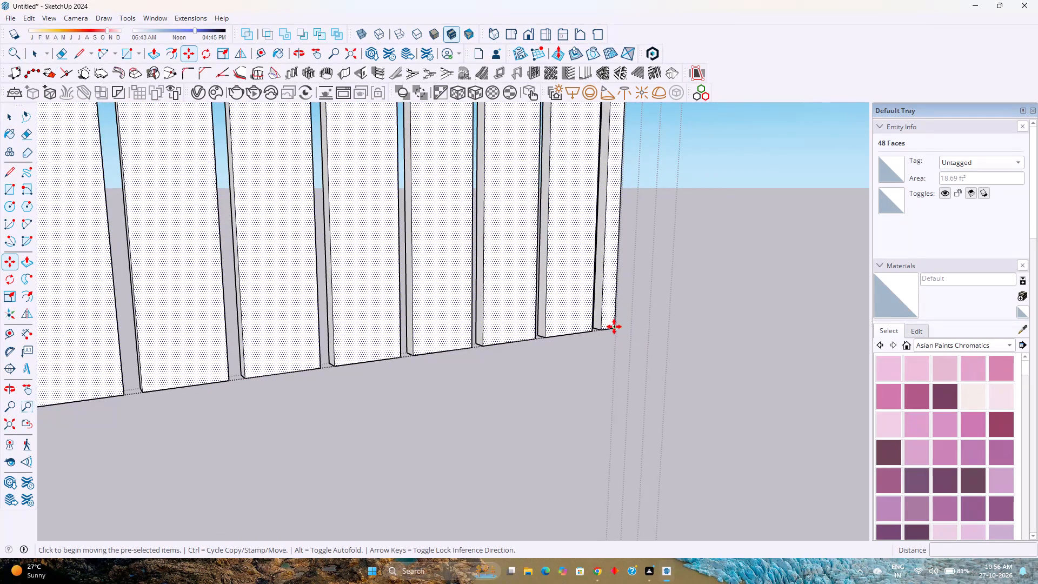
scroll(714, 312, "down", 20)
scroll(714, 312, "down", 1)
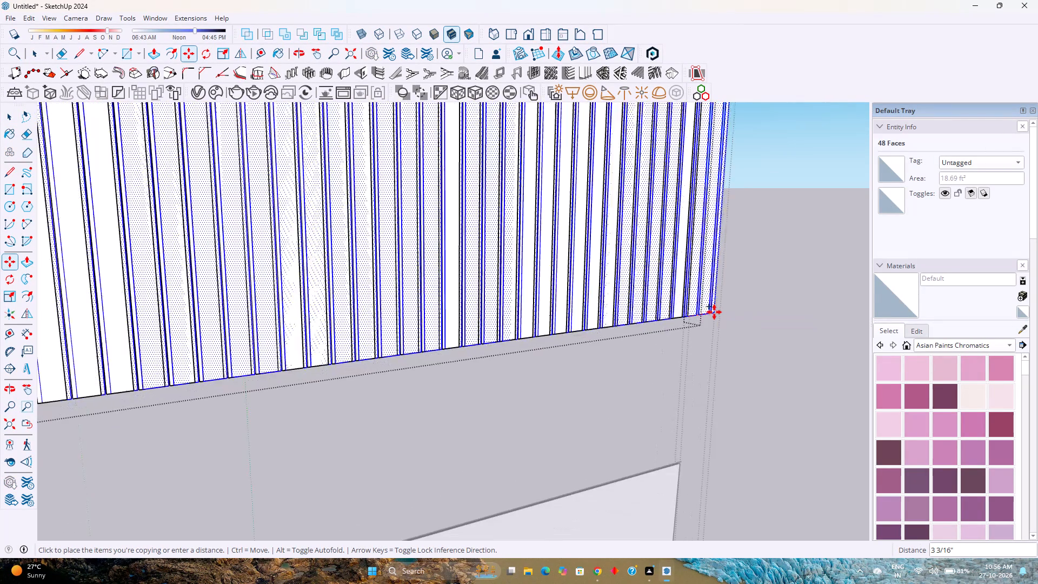
middle_click_drag(717, 310, 461, 382, "shift")
scroll(461, 382, "down", 8)
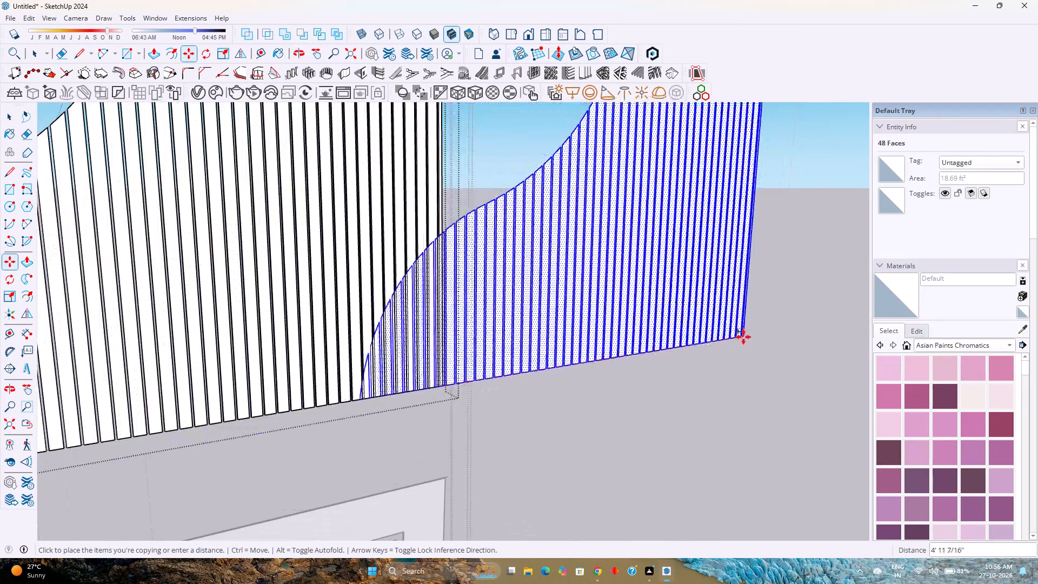
key("Right")
left_click(833, 321)
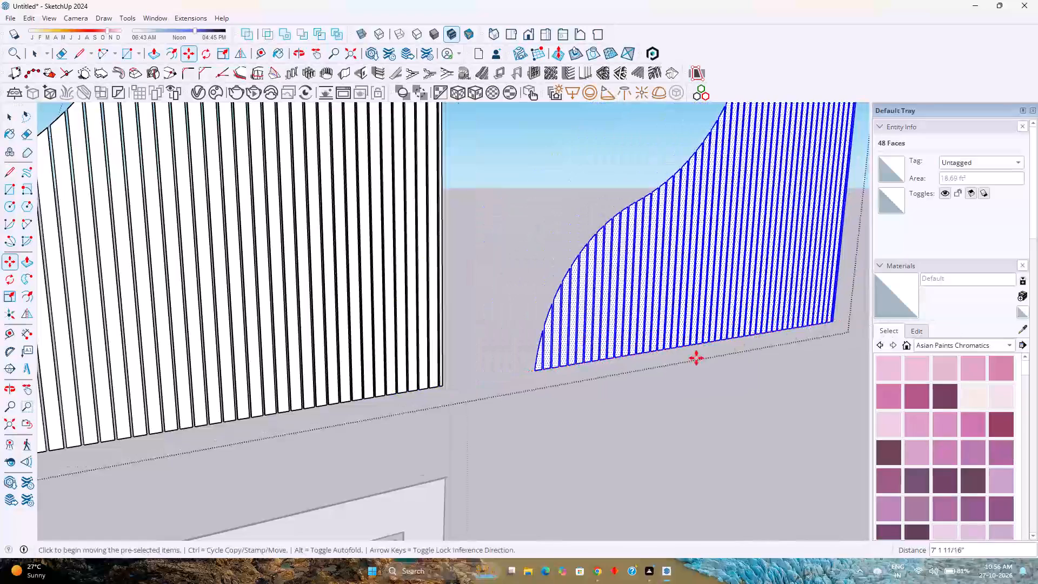
Push/Pull the shortest copied louvre face, at the curved tip, by 0.25".
scroll(568, 349, "up", 4)
key("space")
scroll(541, 352, "up", 6)
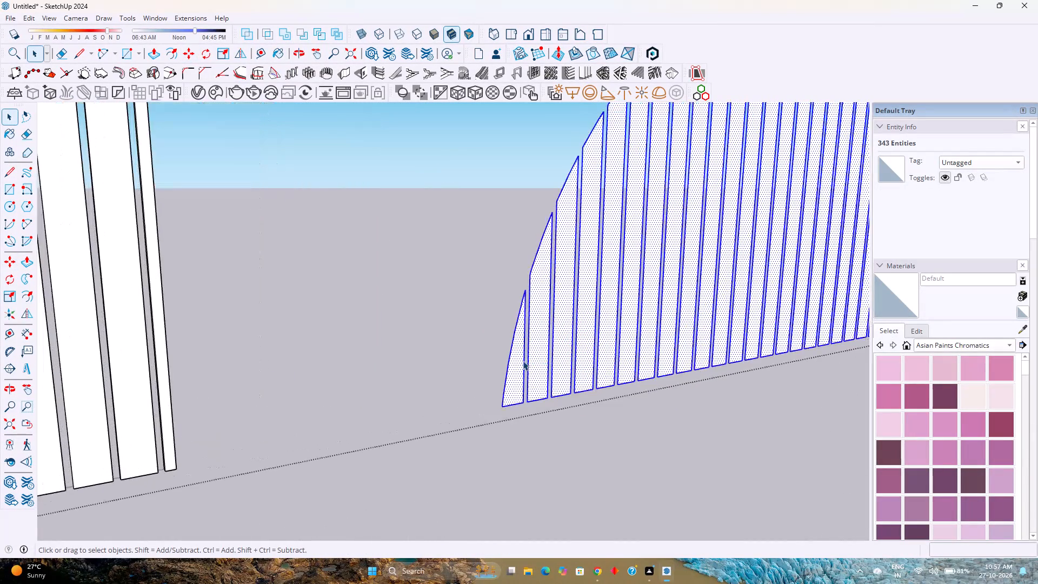
left_click(517, 366)
key("p")
left_click(517, 366)
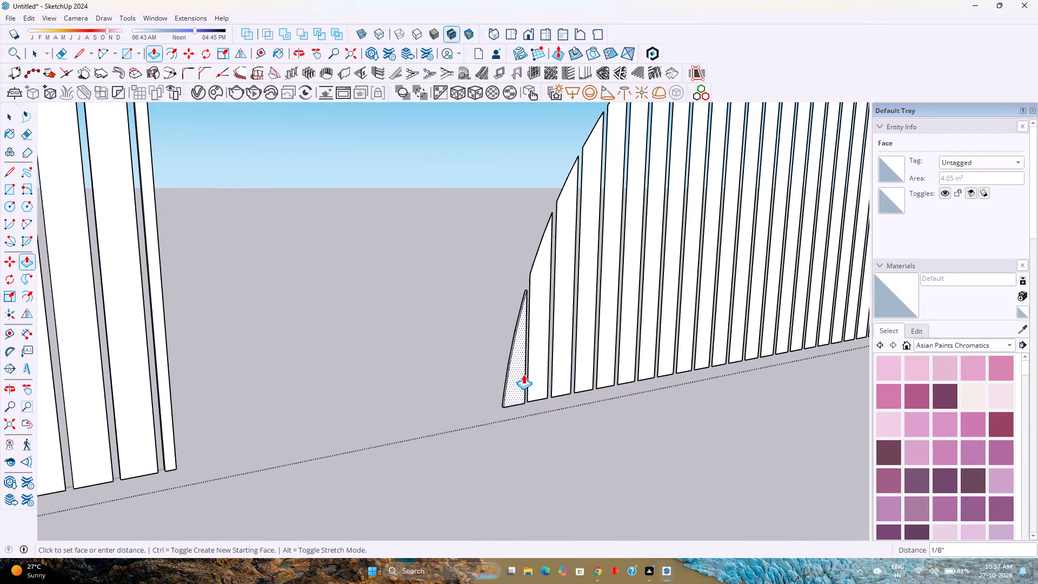
type("0.25")
key("Return")
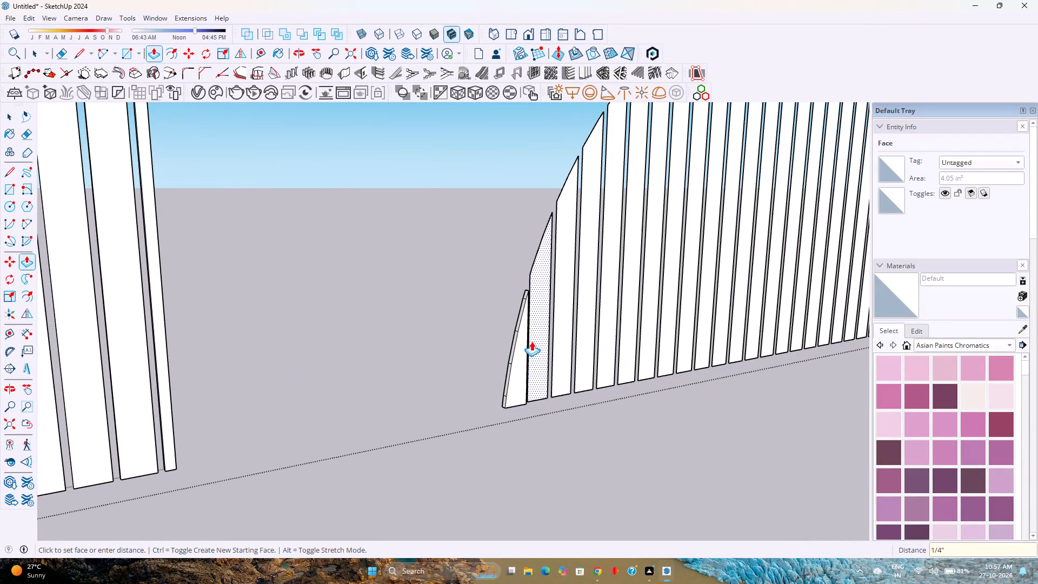
Push/Pull the next nine copied louvre faces by 1/4", working up the curve from the short one at the tip.
double_click(535, 339)
double_click(562, 328)
scroll(588, 318, "down", 2)
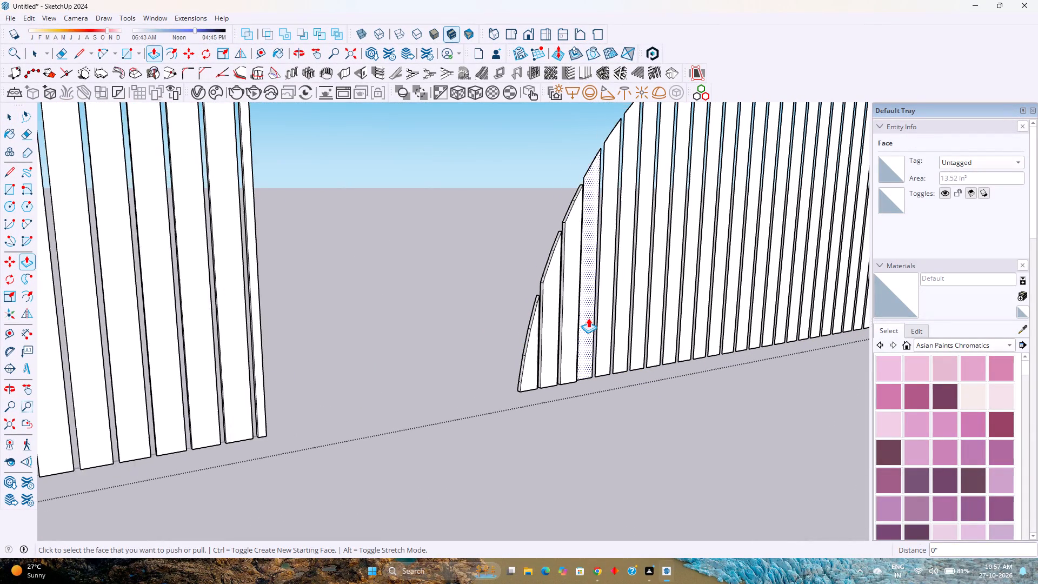
middle_click_drag(588, 318, 401, 419, "shift")
double_click(396, 333)
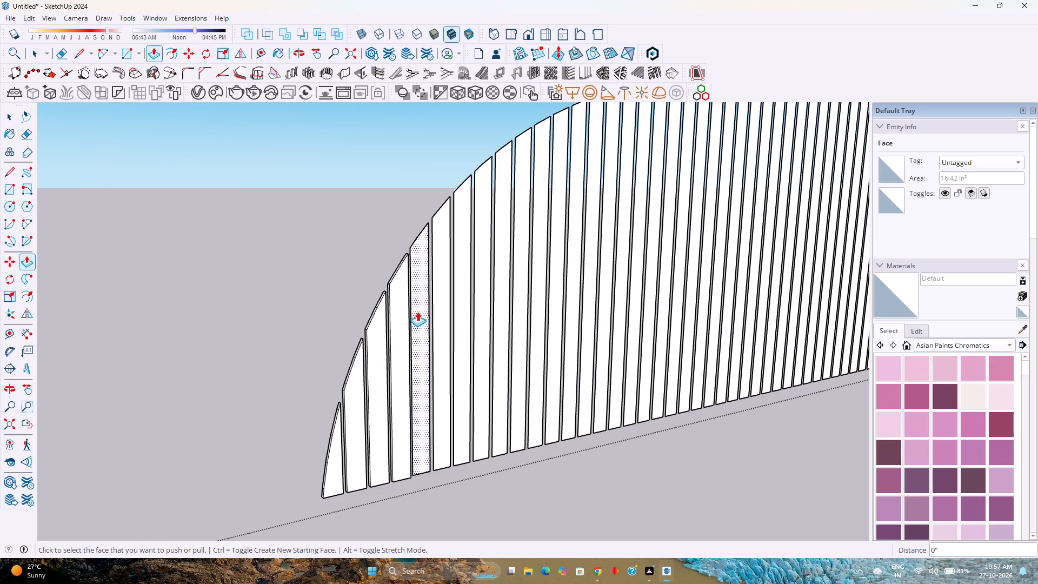
double_click(417, 311)
double_click(438, 295)
double_click(462, 283)
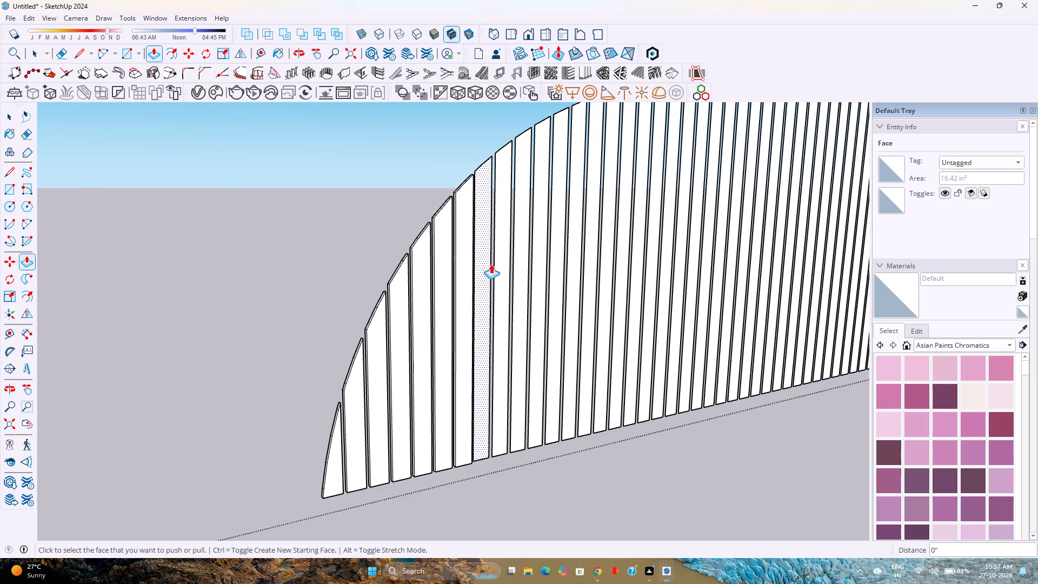
double_click(480, 270)
double_click(498, 260)
double_click(515, 251)
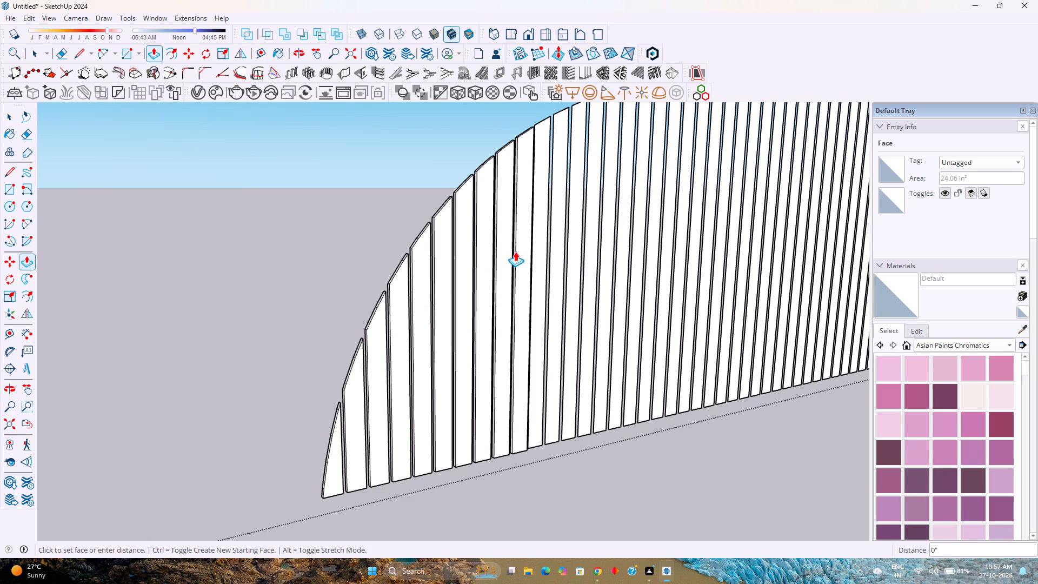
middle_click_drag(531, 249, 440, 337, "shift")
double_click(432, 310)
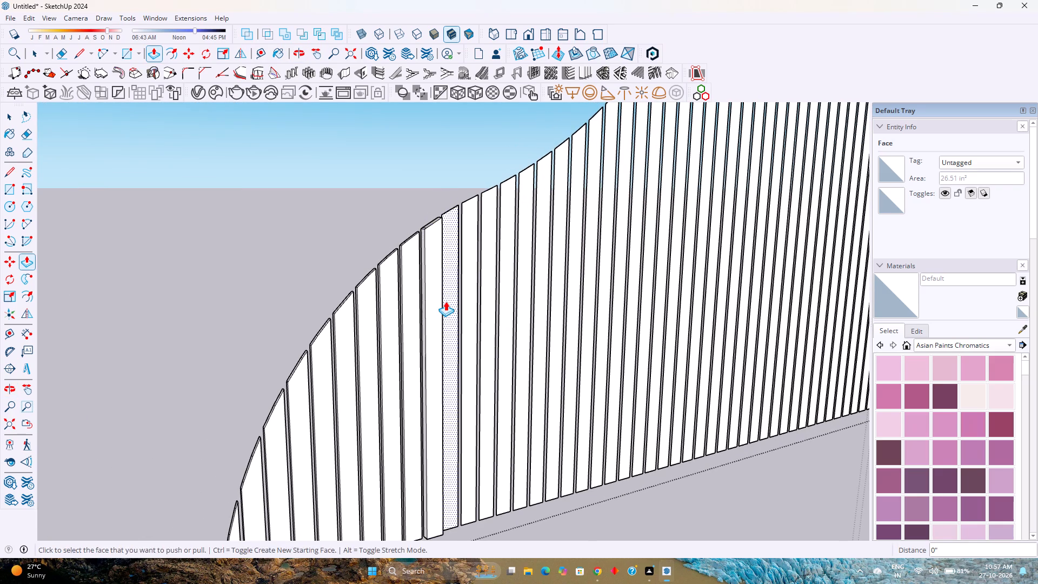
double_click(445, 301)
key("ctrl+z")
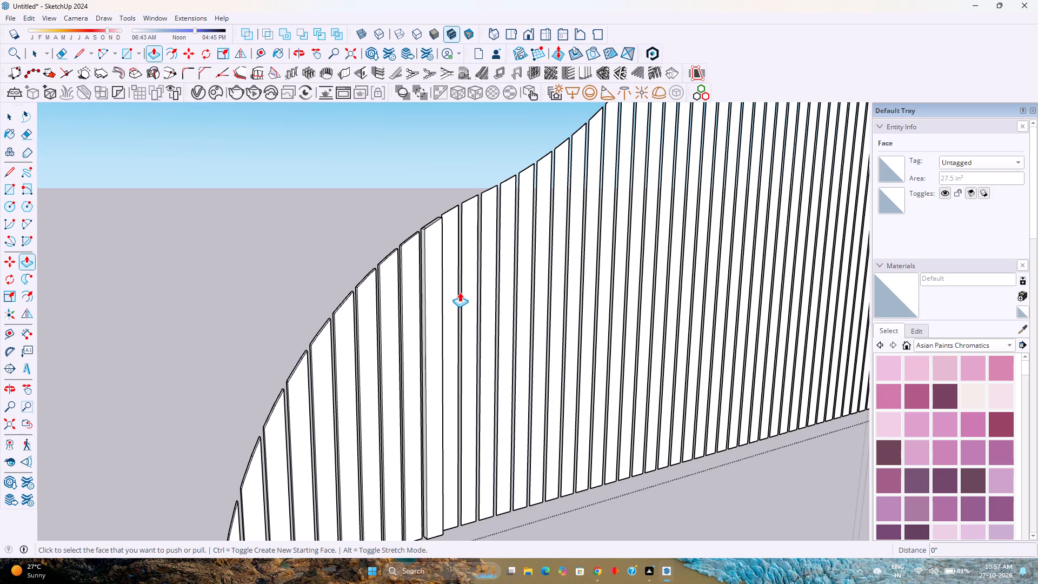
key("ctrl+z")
Push/Pull the next eight copied louvre faces by 1/4" along the lower part of the curve, flush with the louvres already raised.
double_click(444, 297)
double_click(464, 285)
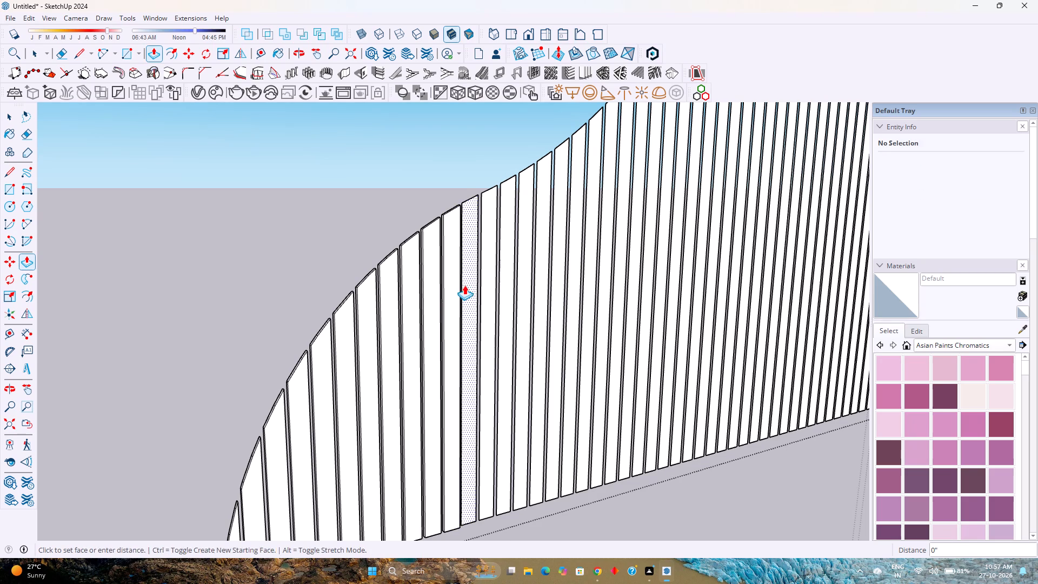
double_click(482, 267)
left_click(506, 255)
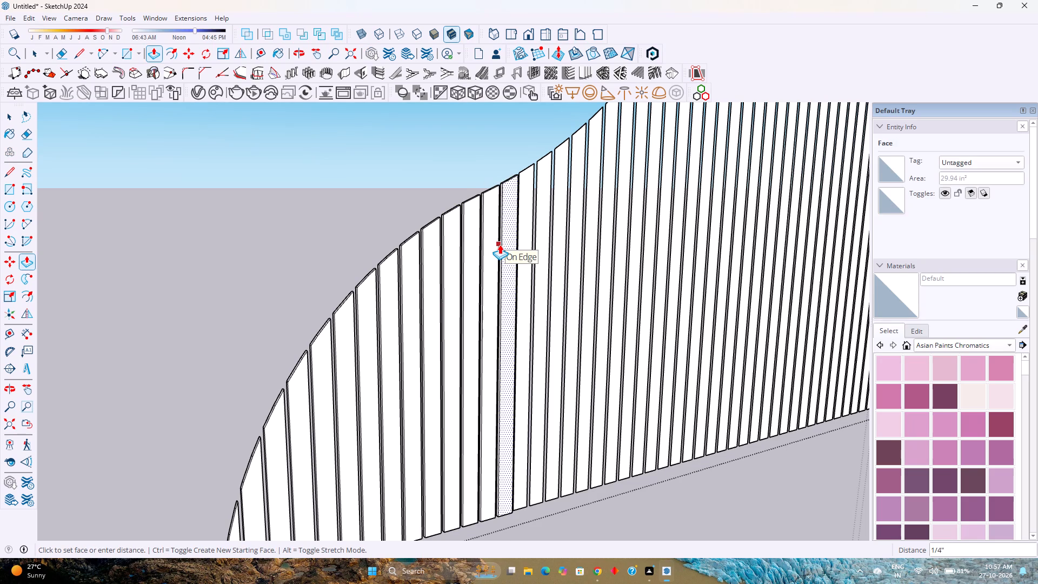
left_click(500, 244)
double_click(519, 211)
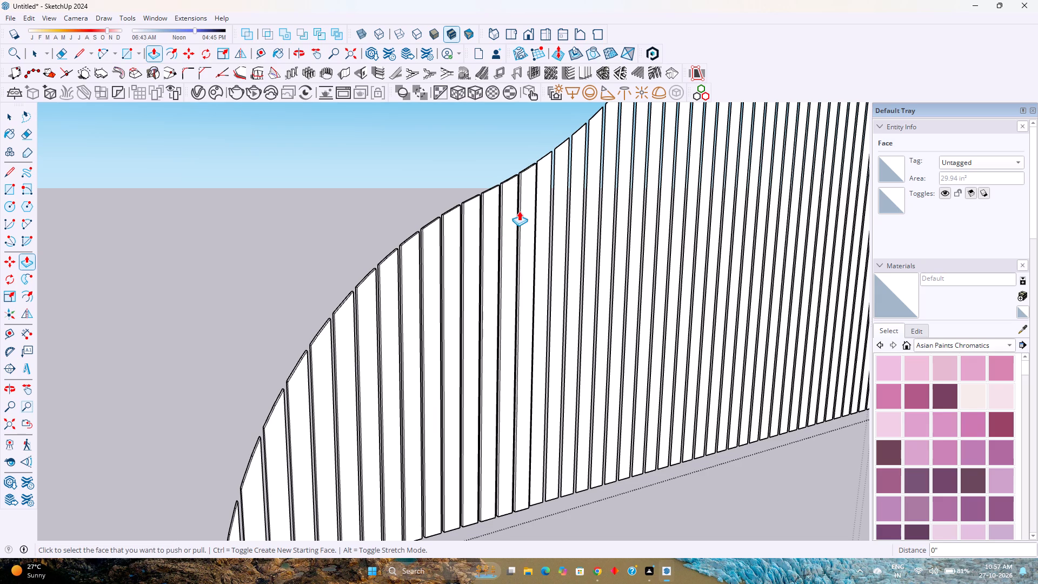
middle_click_drag(556, 257, 482, 360, "shift")
left_click(465, 300)
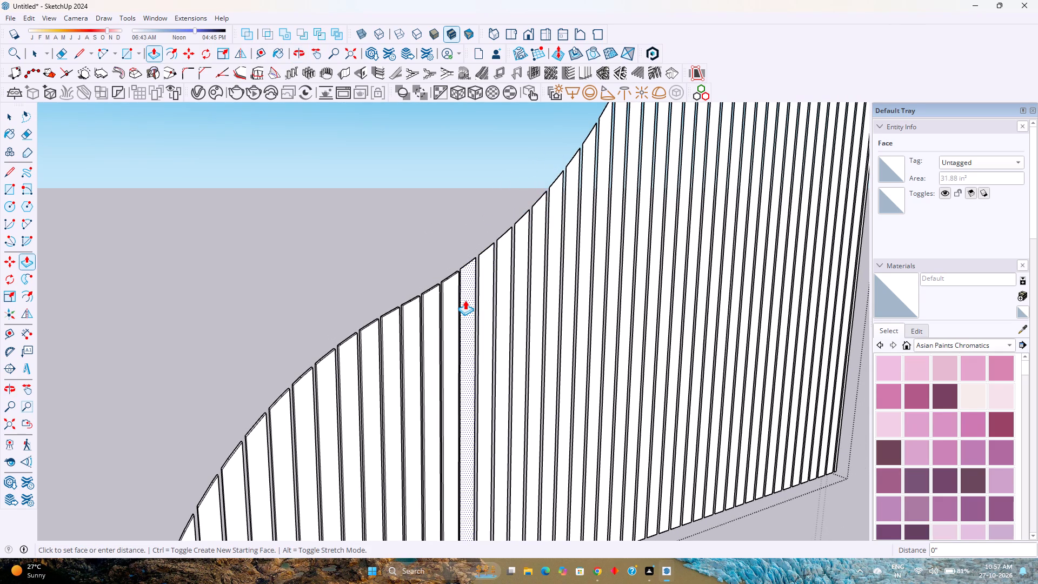
left_click(452, 310)
double_click(488, 284)
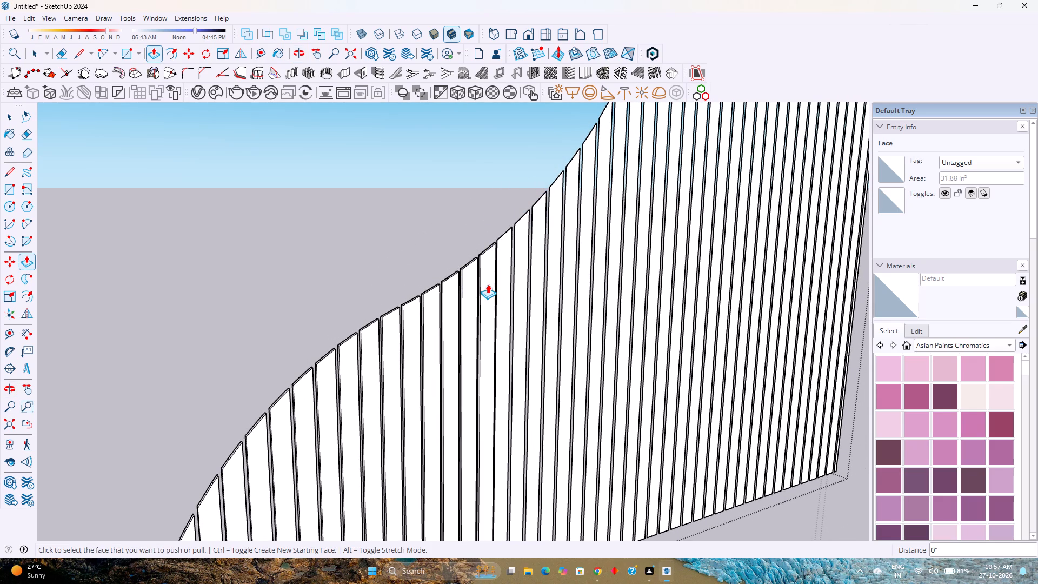
left_click(502, 273)
left_click(502, 273)
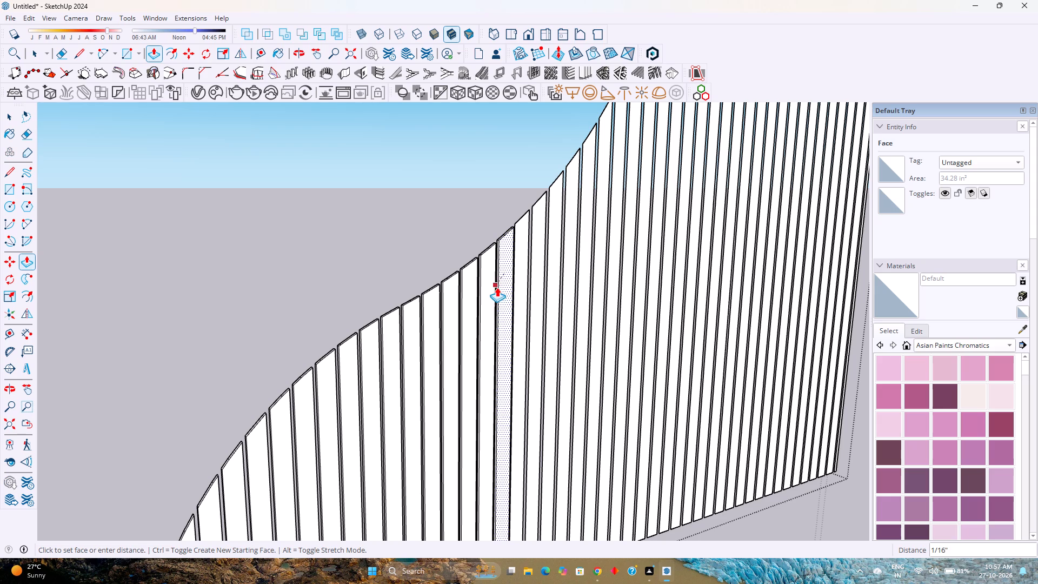
left_click(493, 292)
Push/Pull the next six copied louvre faces by 1/4" where the curve starts climbing toward the tall louvres.
scroll(510, 283, "up", 2)
middle_click_drag(510, 283, 448, 386, "shift")
double_click(466, 336)
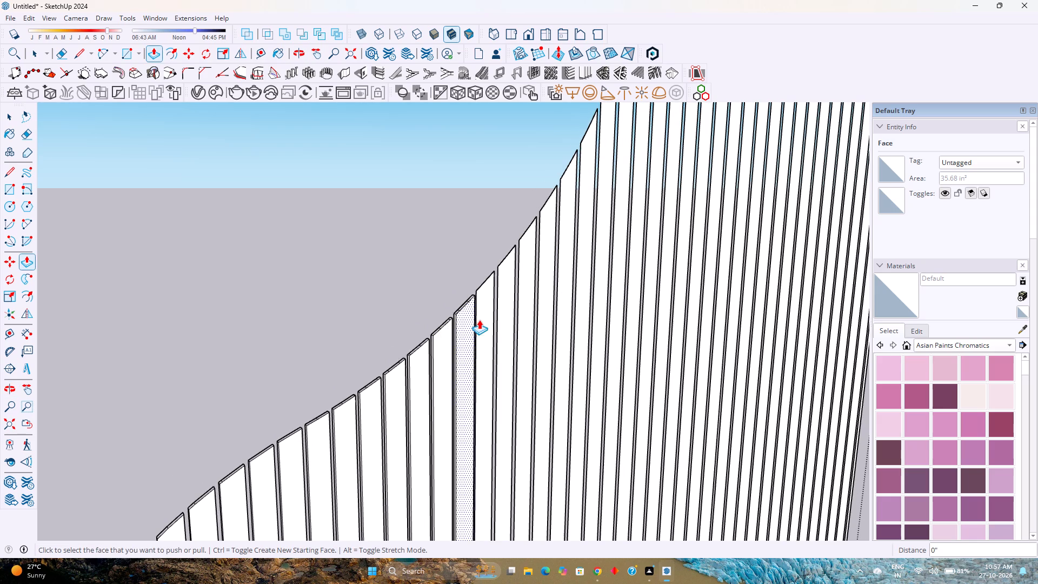
double_click(483, 315)
middle_click_drag(484, 315, 426, 409, "shift")
double_click(450, 373)
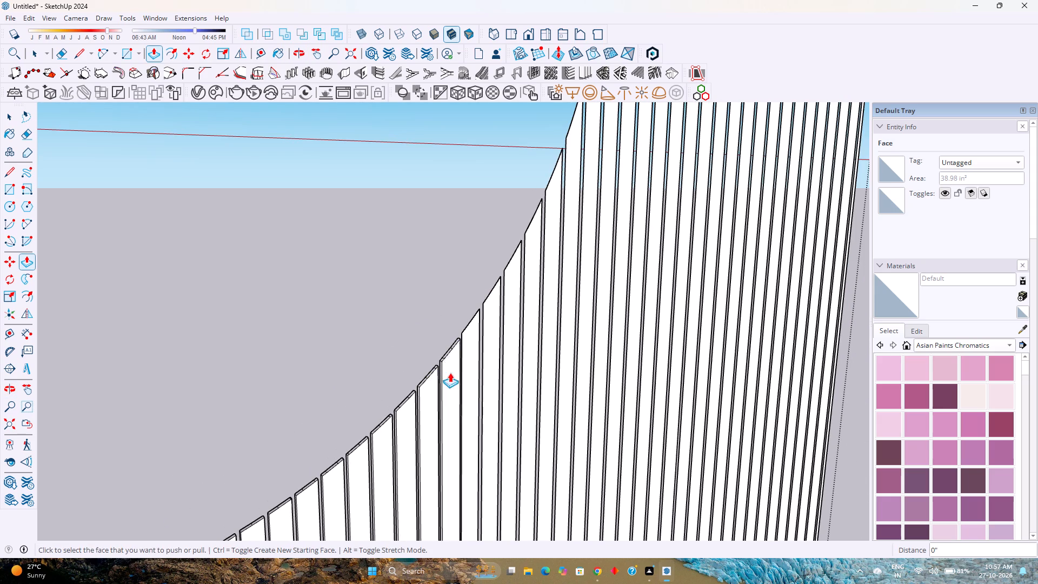
double_click(473, 353)
middle_click_drag(473, 353, 385, 422, "shift")
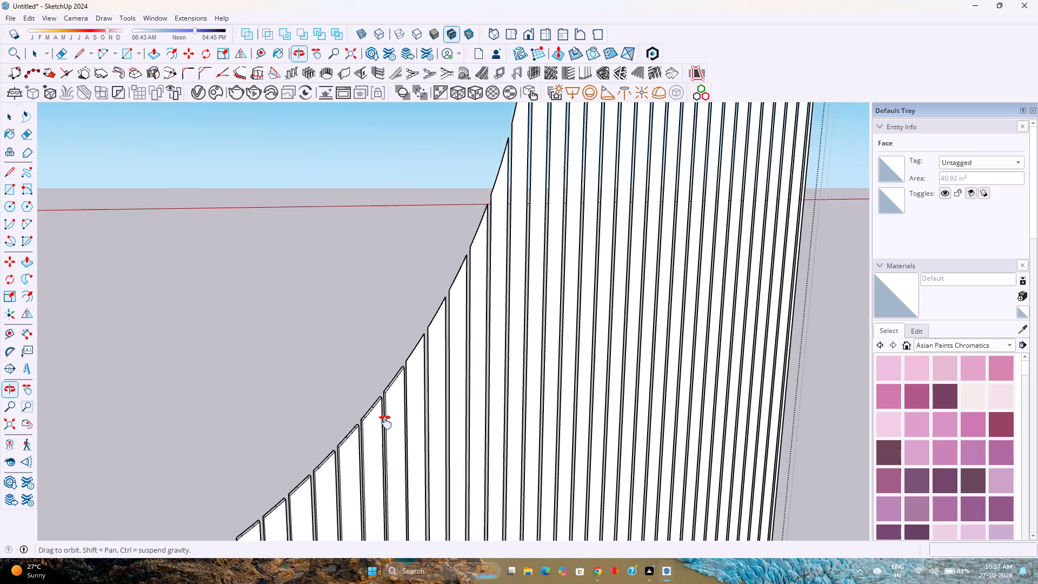
middle_click_drag(385, 422, 385, 423, "shift")
double_click(410, 377)
double_click(432, 353)
Push/Pull the next five copied louvre faces by 1/4" up the steep part of the curve, including the first tall louvre.
middle_click_drag(432, 353, 373, 452, "shift")
double_click(387, 413)
double_click(409, 379)
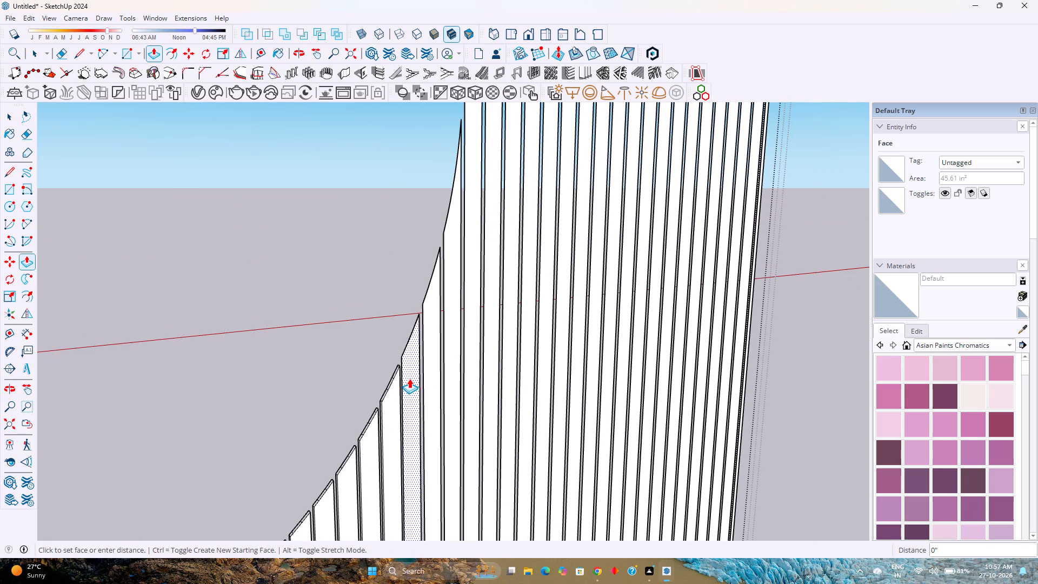
middle_click_drag(415, 376, 376, 445, "shift")
double_click(393, 391)
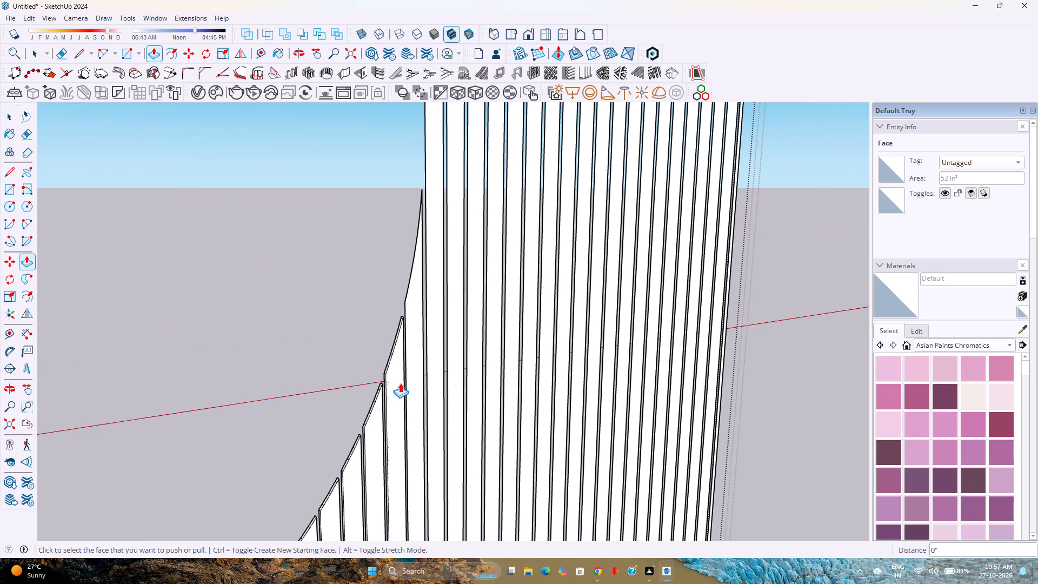
middle_click_drag(400, 382, 371, 468, "shift")
double_click(388, 397)
middle_click_drag(390, 395, 365, 493, "shift")
double_click(377, 371)
Push/Pull the next eight tall louvre faces by 1/4" along the upper rounded shoulder of the copied panel.
middle_click_drag(387, 363, 391, 494, "shift")
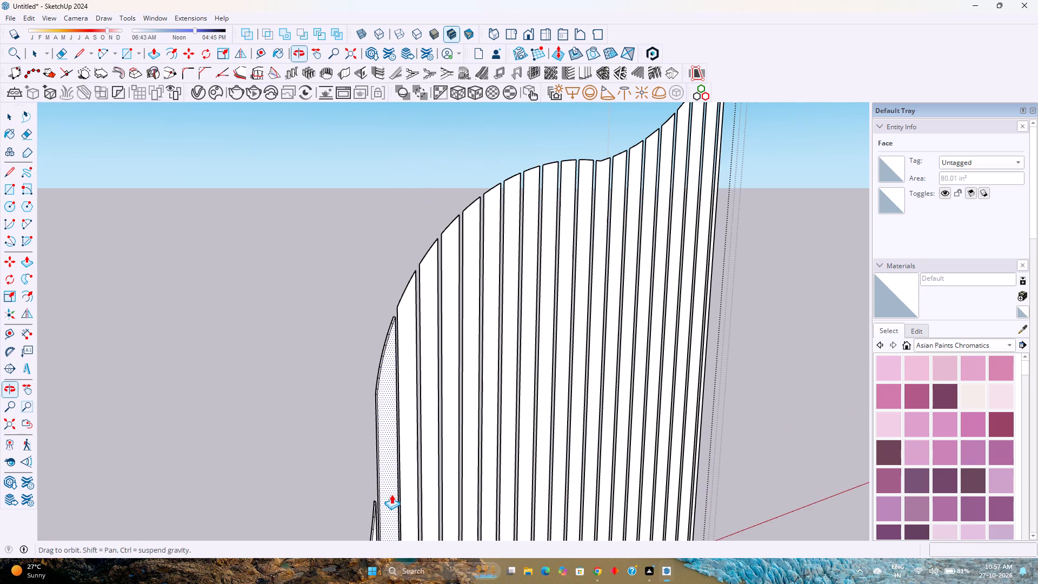
middle_click_drag(391, 494, 393, 490, "shift")
double_click(406, 346)
double_click(424, 333)
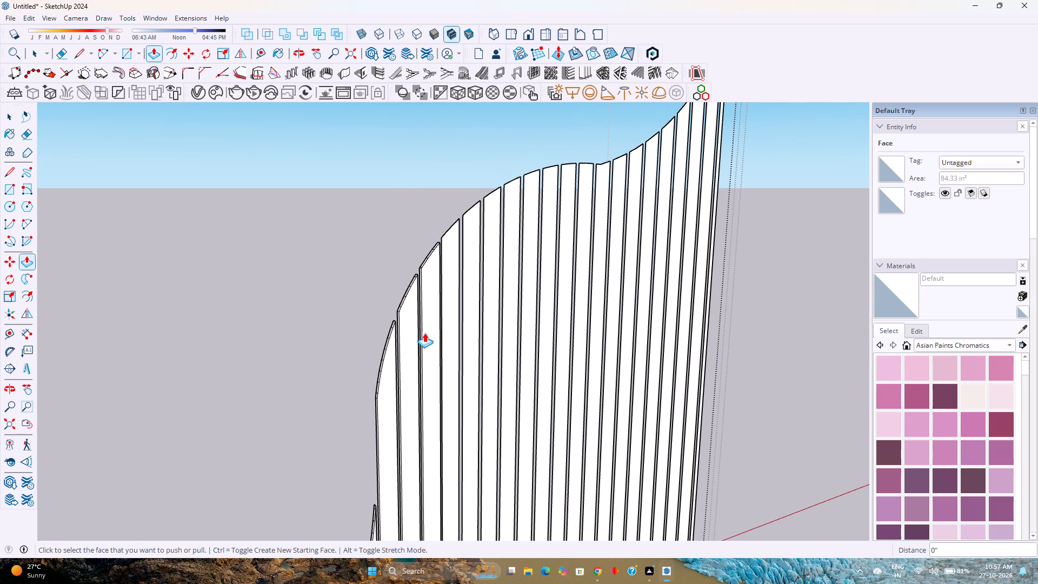
double_click(444, 319)
double_click(465, 298)
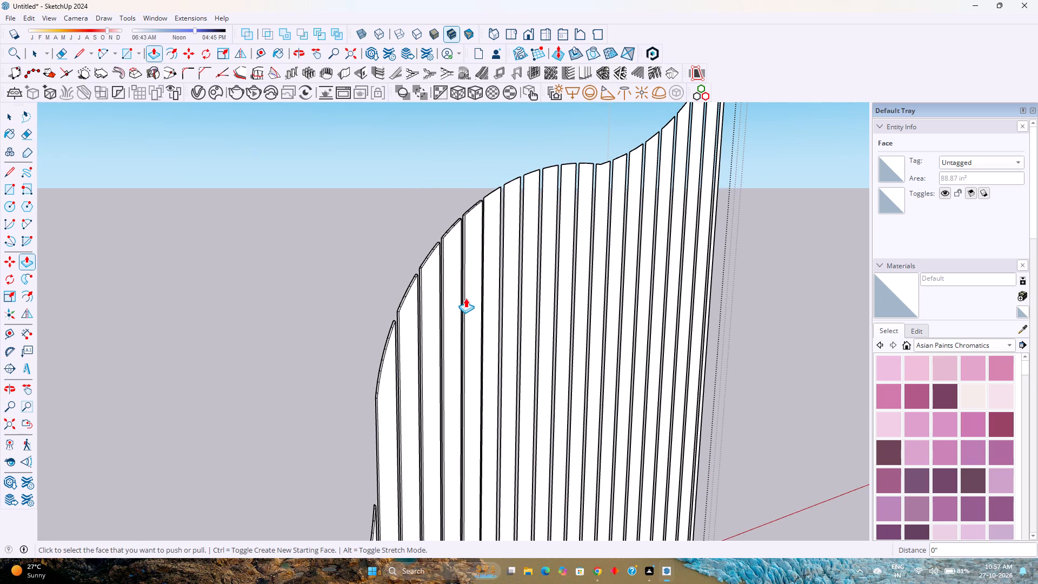
middle_click_drag(465, 298, 388, 432, "shift")
left_click(417, 371)
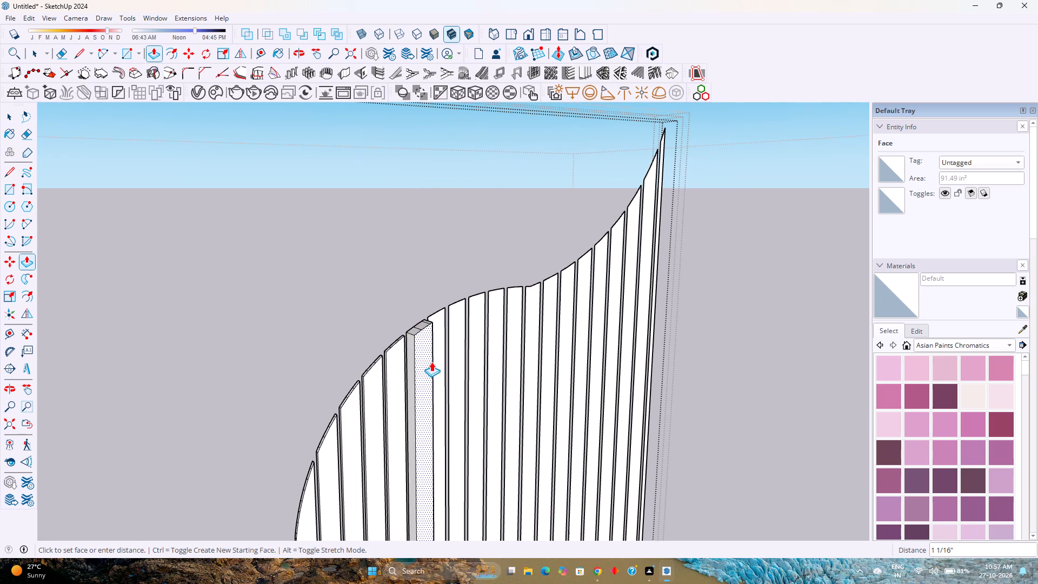
left_click(402, 374)
double_click(437, 355)
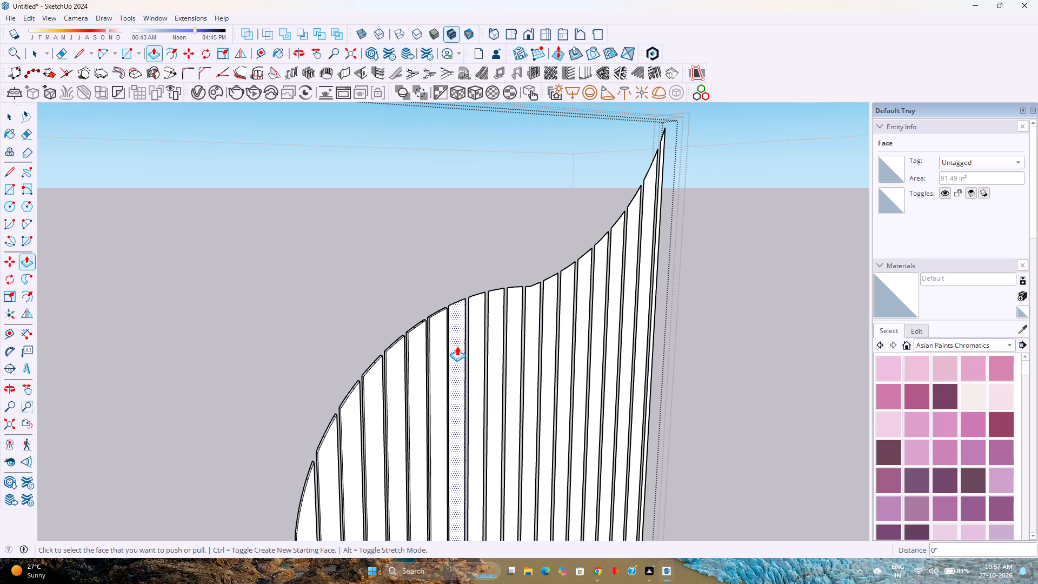
double_click(457, 346)
double_click(473, 335)
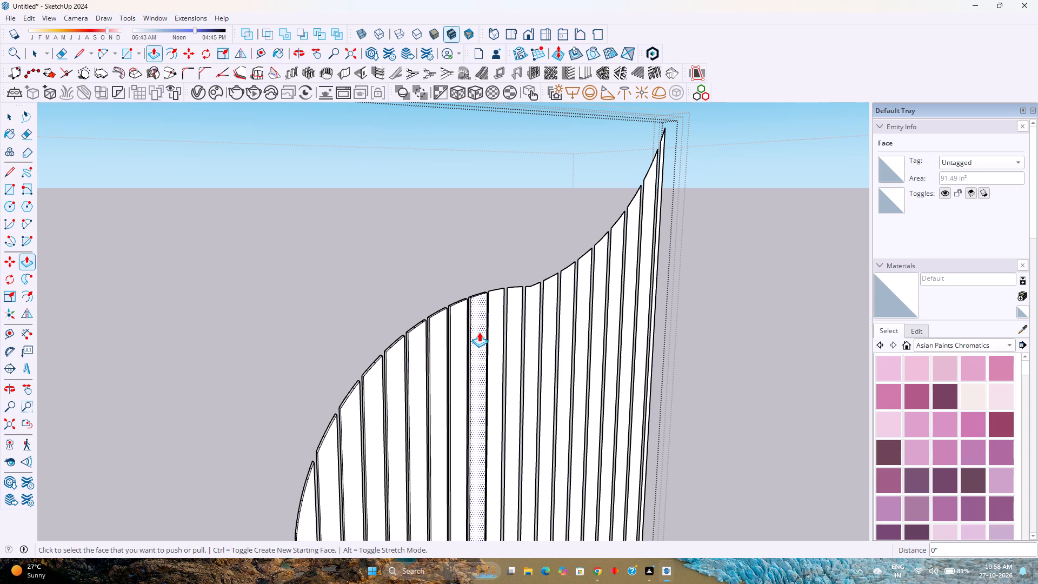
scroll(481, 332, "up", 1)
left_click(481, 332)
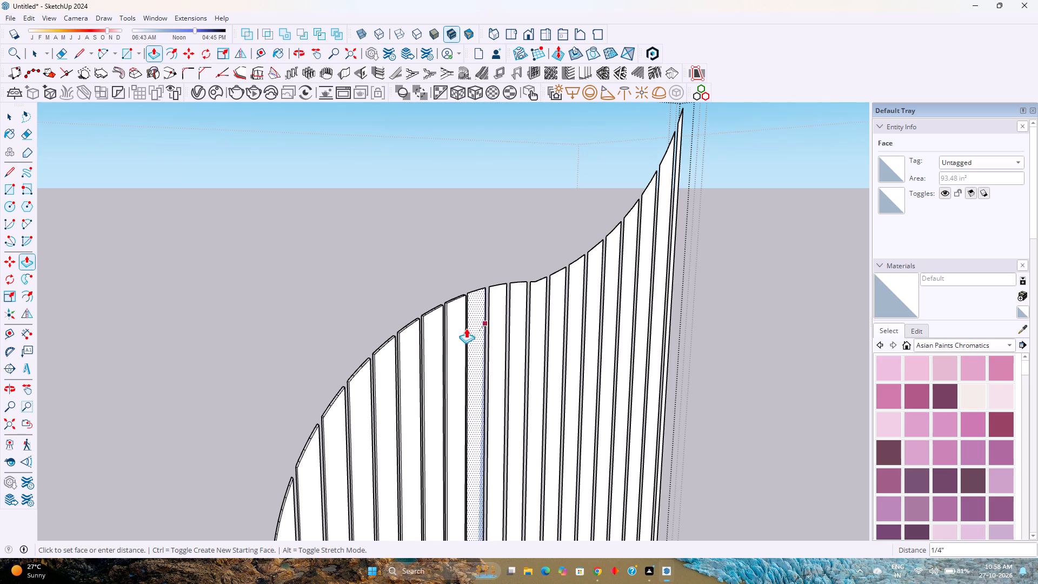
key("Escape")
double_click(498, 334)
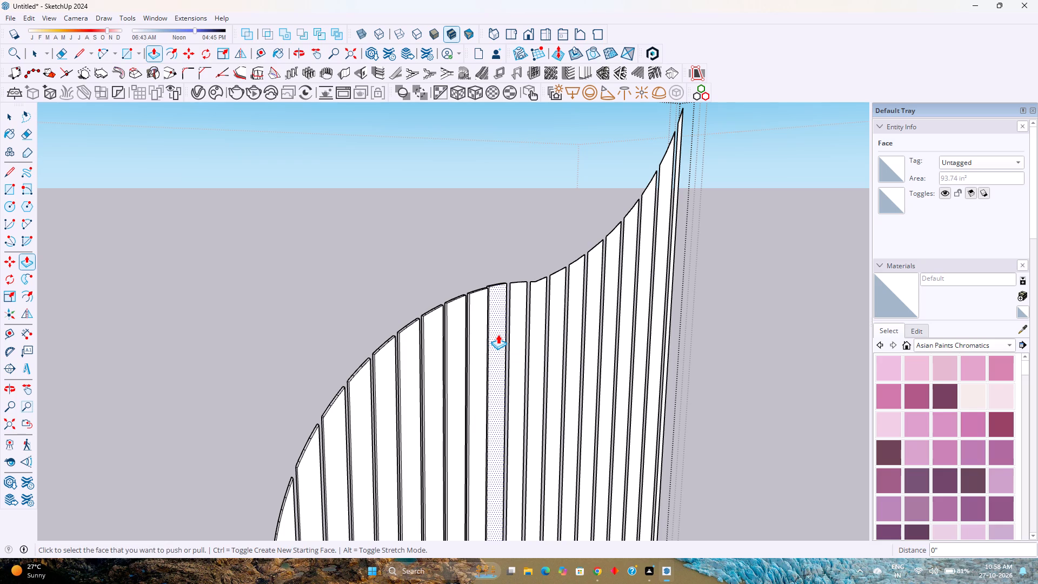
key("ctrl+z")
Push/Pull the next five louvre faces by 1/4" across the flat crest of the copied panel, flush with the raised louvres.
left_click(498, 334)
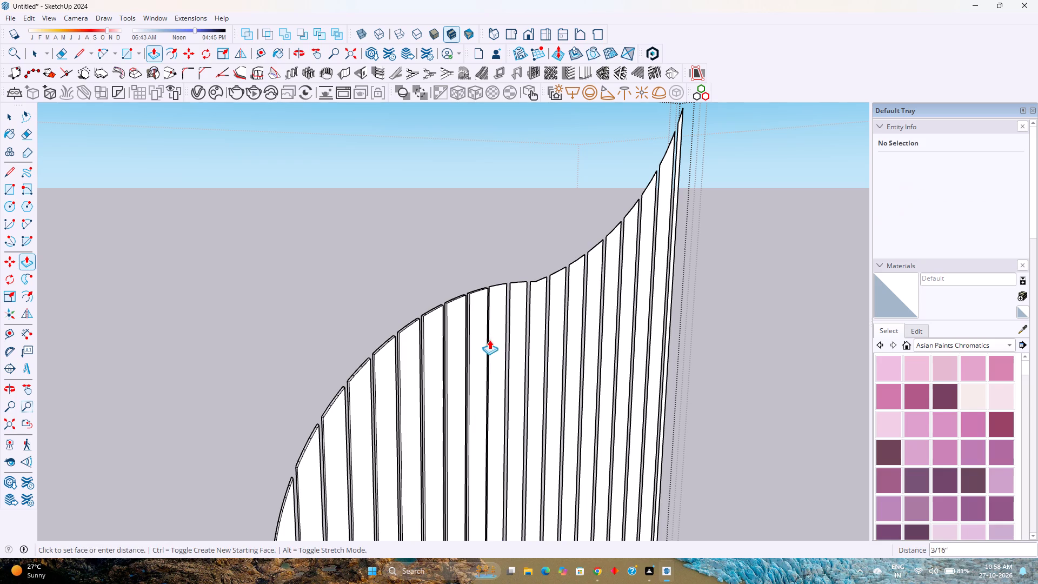
left_click(476, 352)
double_click(518, 334)
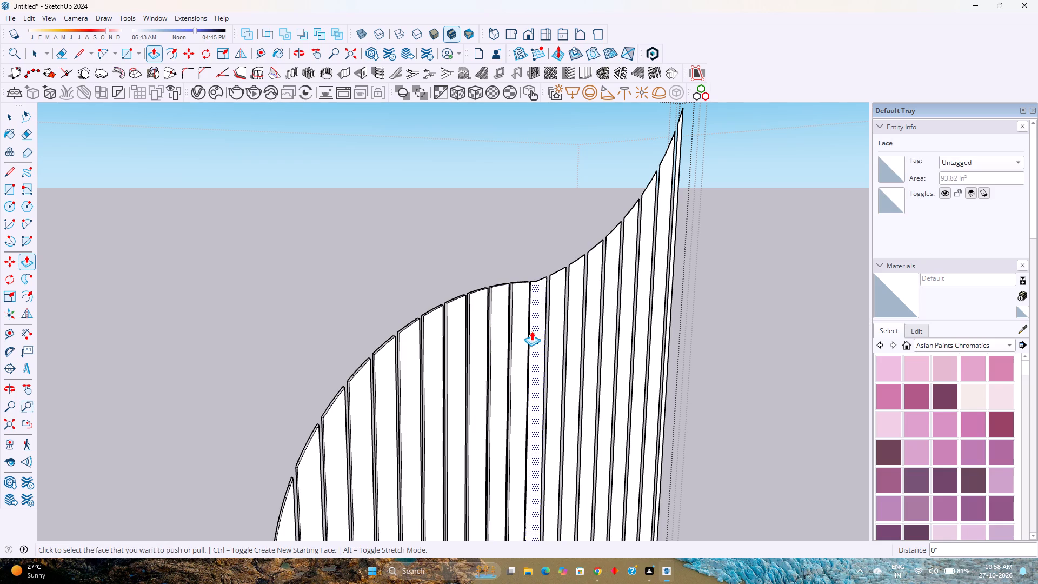
double_click(531, 331)
double_click(555, 335)
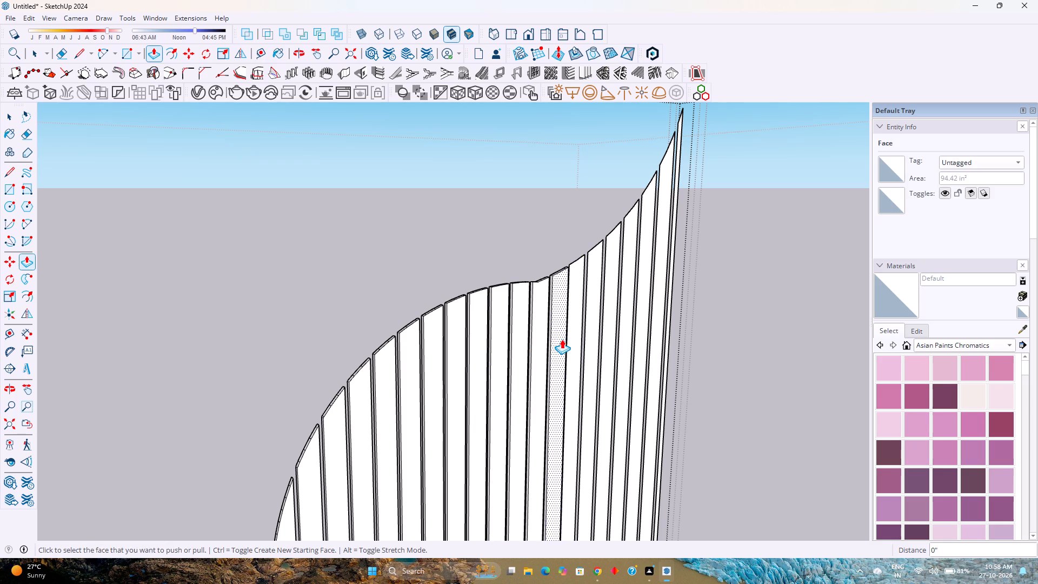
middle_click_drag(562, 339, 485, 418, "shift")
double_click(501, 375)
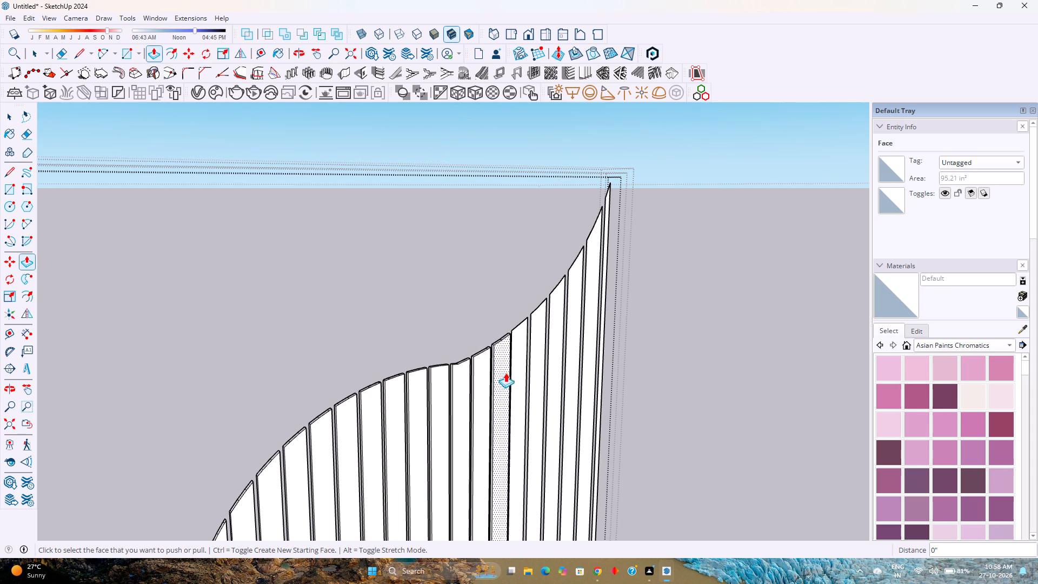
Push/Pull the last six louvre faces by 1/4" up the copied panel's peak, including the narrow strip at its straight edge.
left_click(521, 362)
left_click(501, 365)
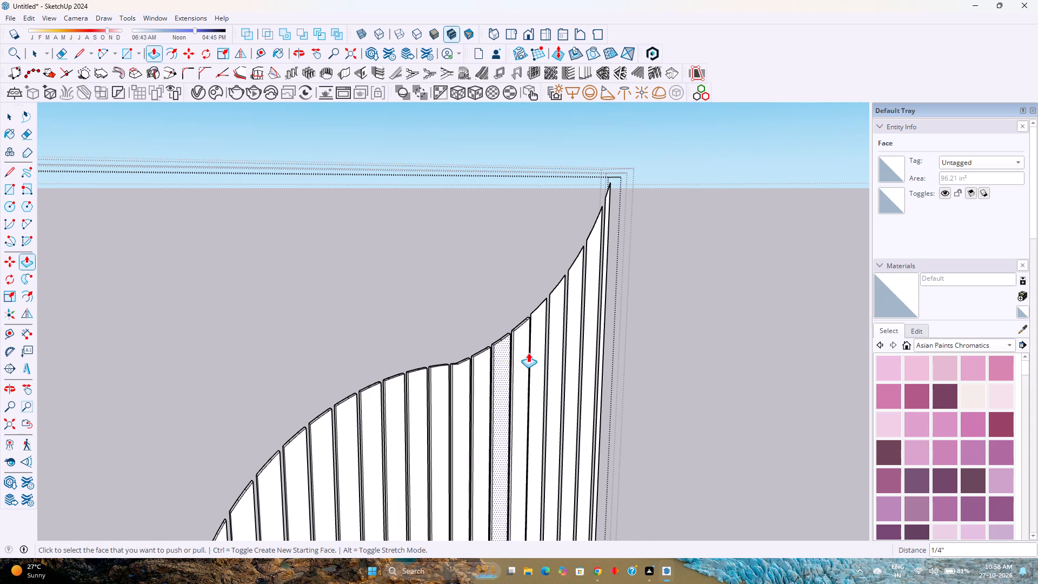
double_click(533, 349)
double_click(558, 327)
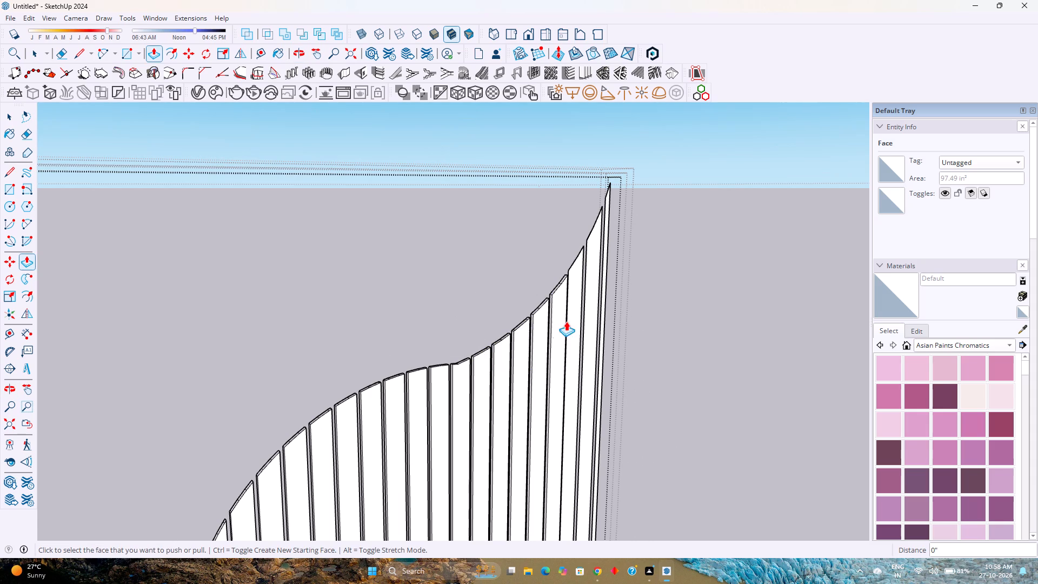
double_click(575, 315)
left_click(589, 303)
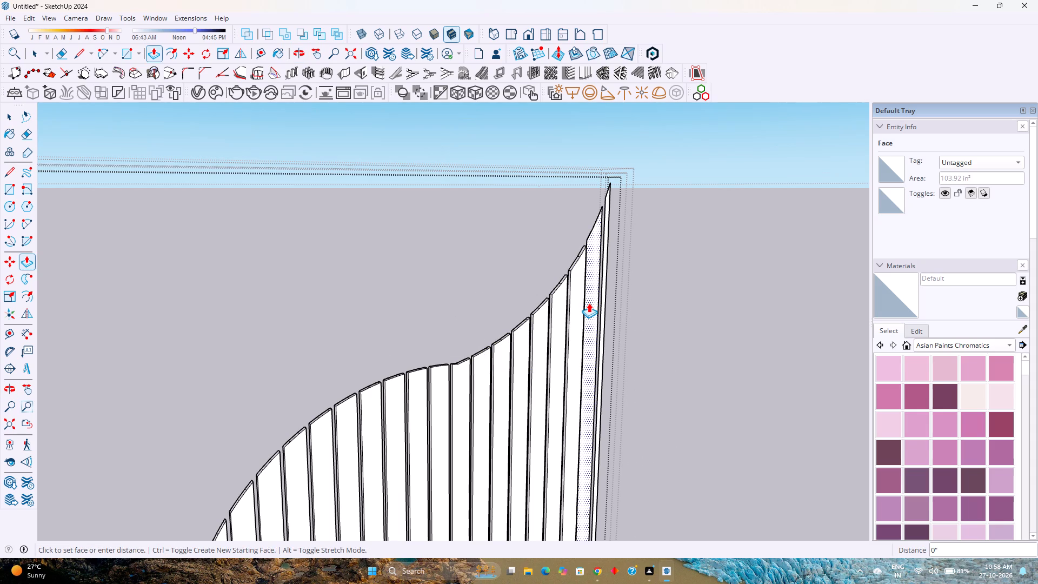
left_click(577, 316)
scroll(607, 220, "up", 6)
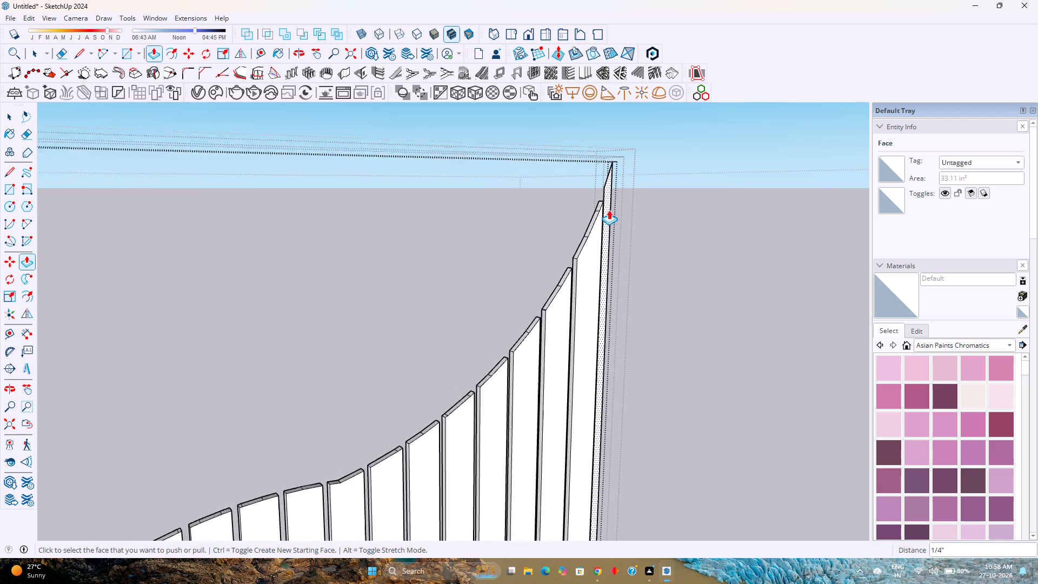
scroll(609, 210, "up", 1)
left_click(609, 210)
left_click(595, 250)
scroll(595, 250, "down", 5)
key("space")
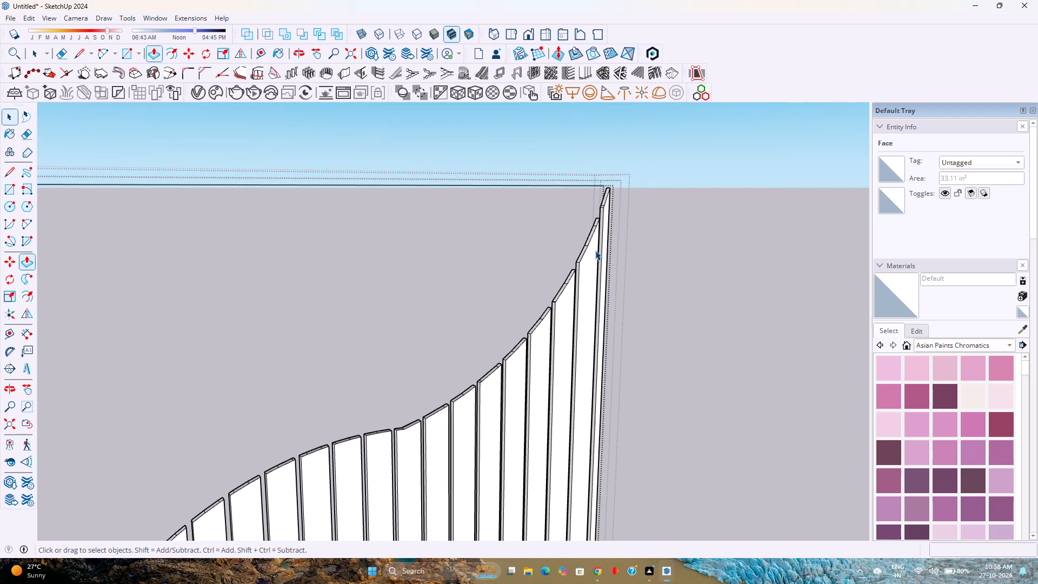
scroll(595, 250, "down", 10)
scroll(591, 266, "down", 11)
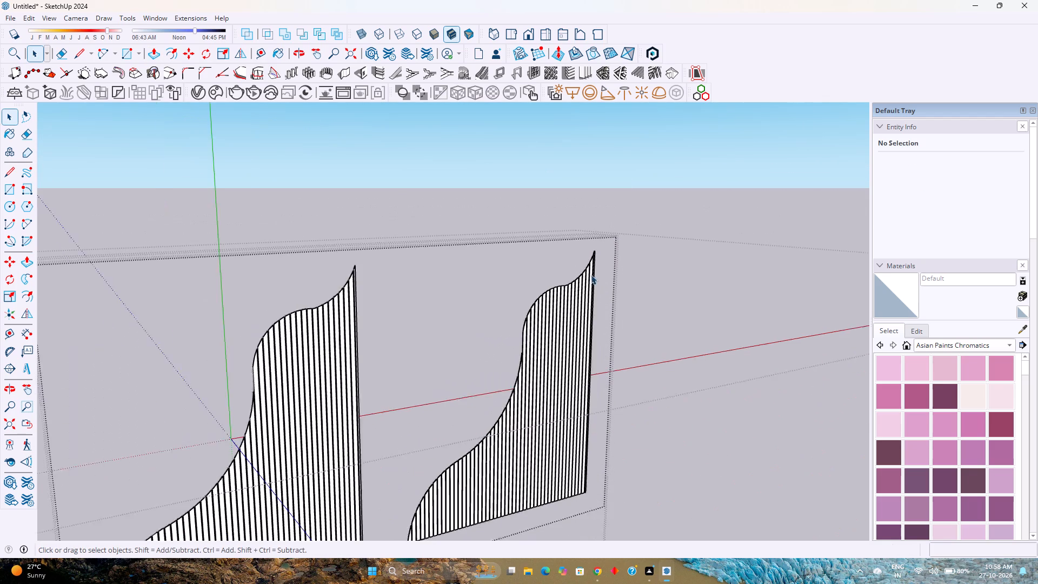
Delete the entire original set of louvres beside the copied panel, inside the open louvre group.
scroll(591, 275, "down", 1)
middle_click_drag(590, 296, 544, 257)
scroll(541, 251, "down", 4)
middle_click_drag(496, 297, 475, 289)
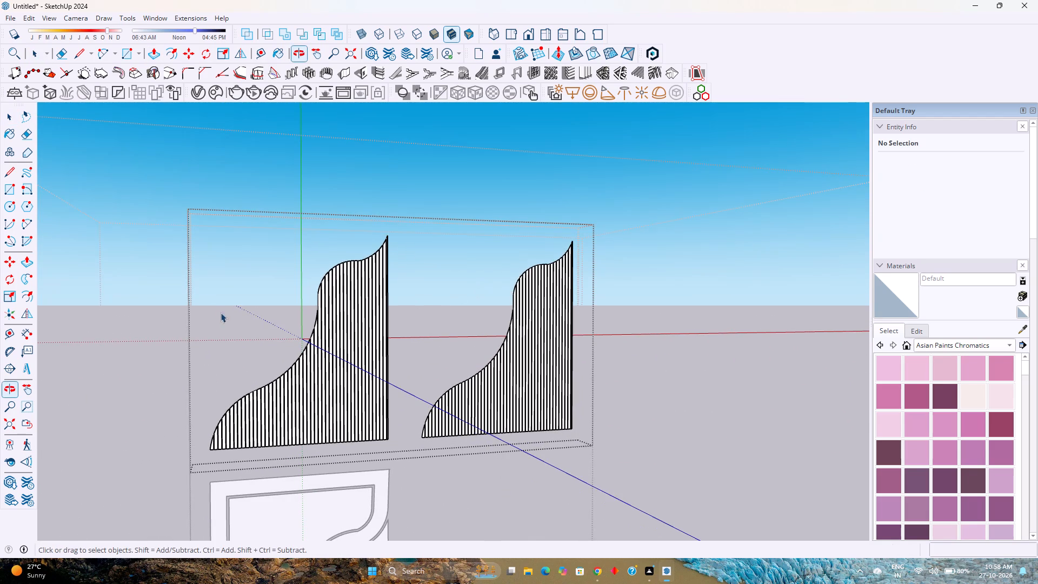
left_click_drag(189, 203, 392, 453)
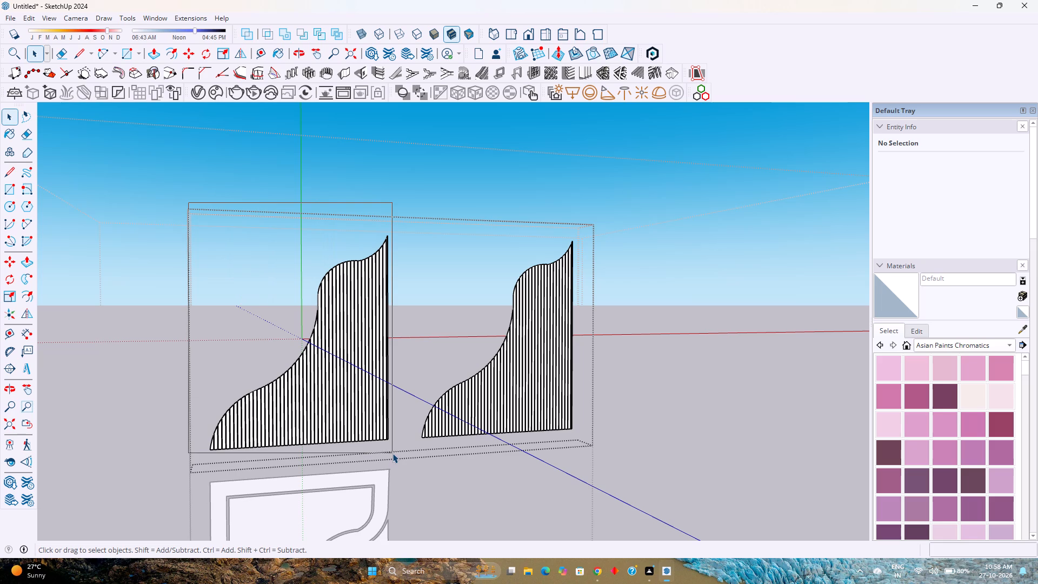
left_click_drag(392, 453, 397, 460)
key("Delete")
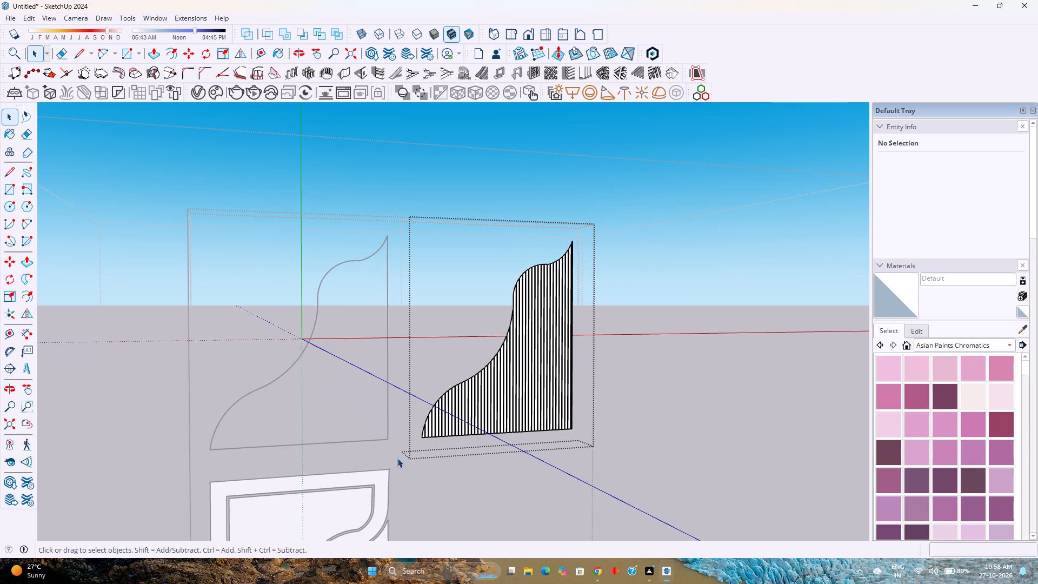
Leave the louvre group and delete the curved outline group left where the original louvres stood.
left_click(438, 324)
key("Escape")
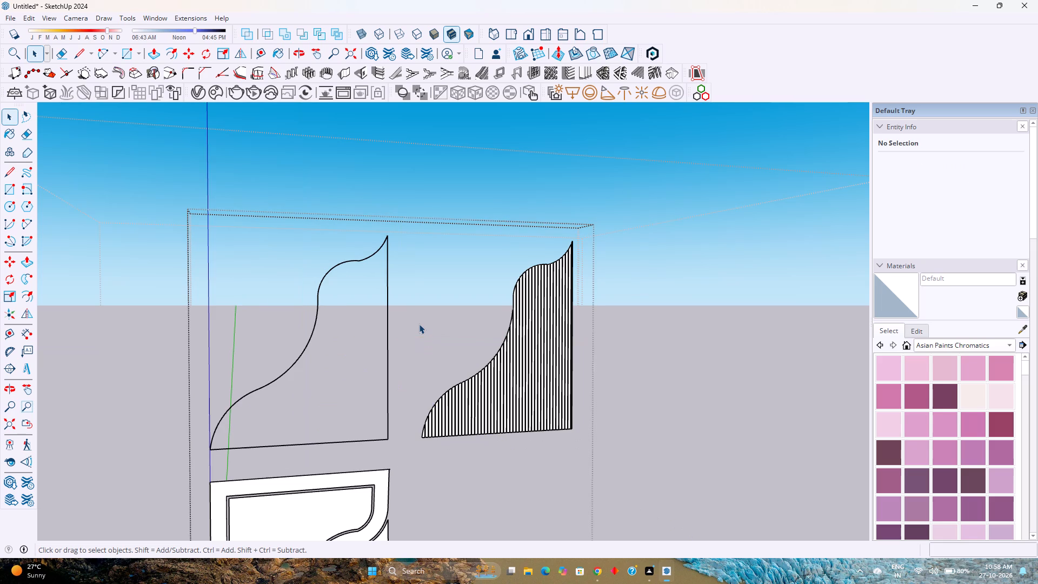
left_click_drag(184, 204, 402, 451)
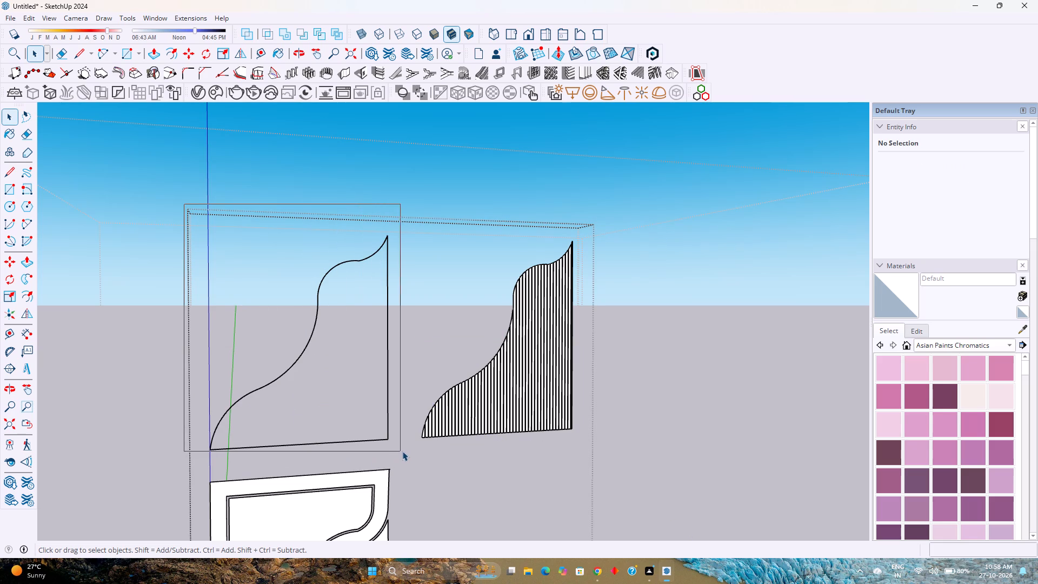
left_click_drag(402, 451, 408, 456)
left_click(408, 456)
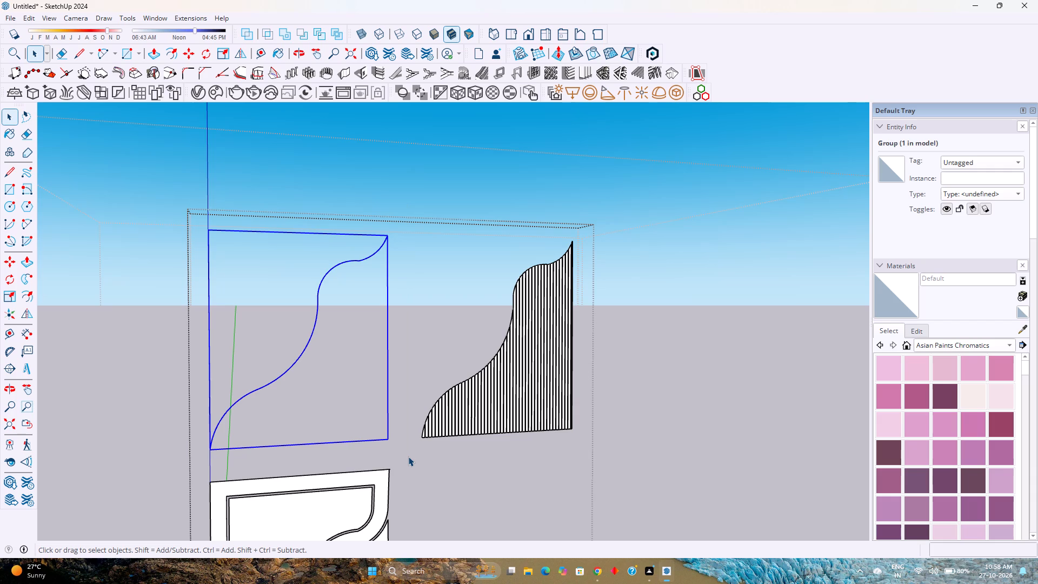
key("Delete")
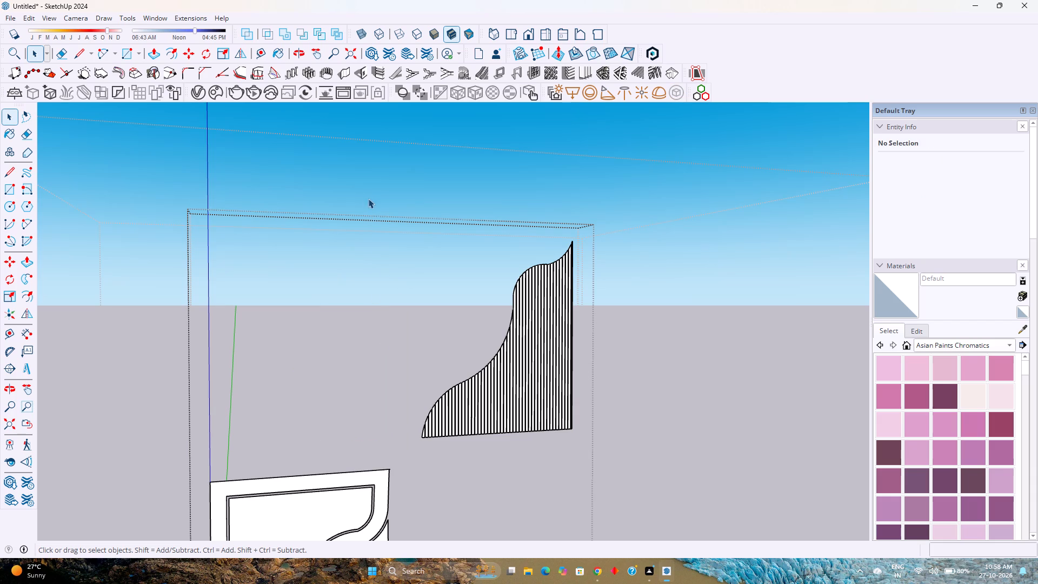
Inside the copied louvre panel, make the first three raised louvres at the low curved end into individual groups.
scroll(411, 426, "up", 12)
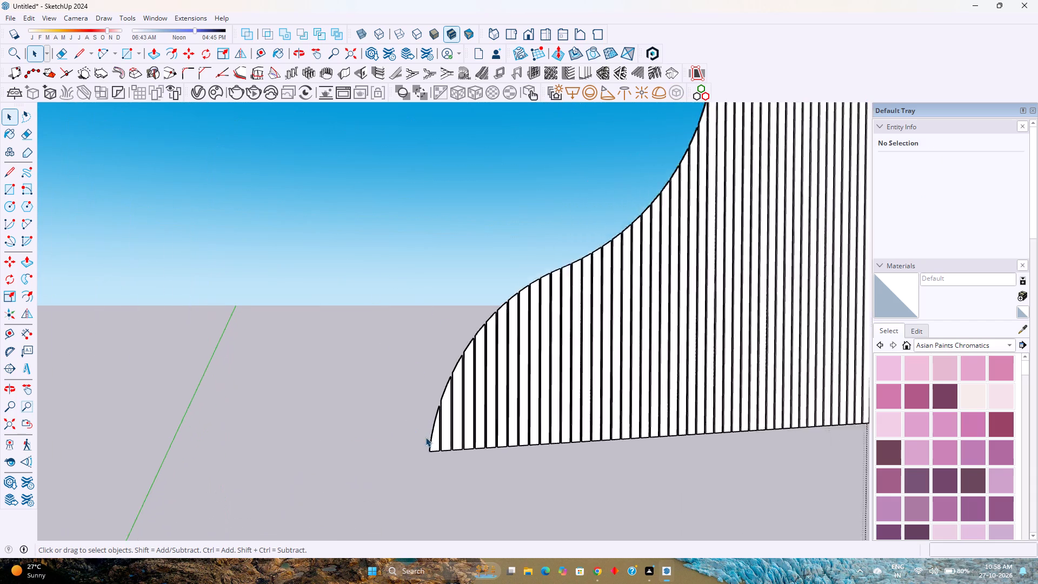
scroll(425, 437, "up", 10)
triple_click(426, 434)
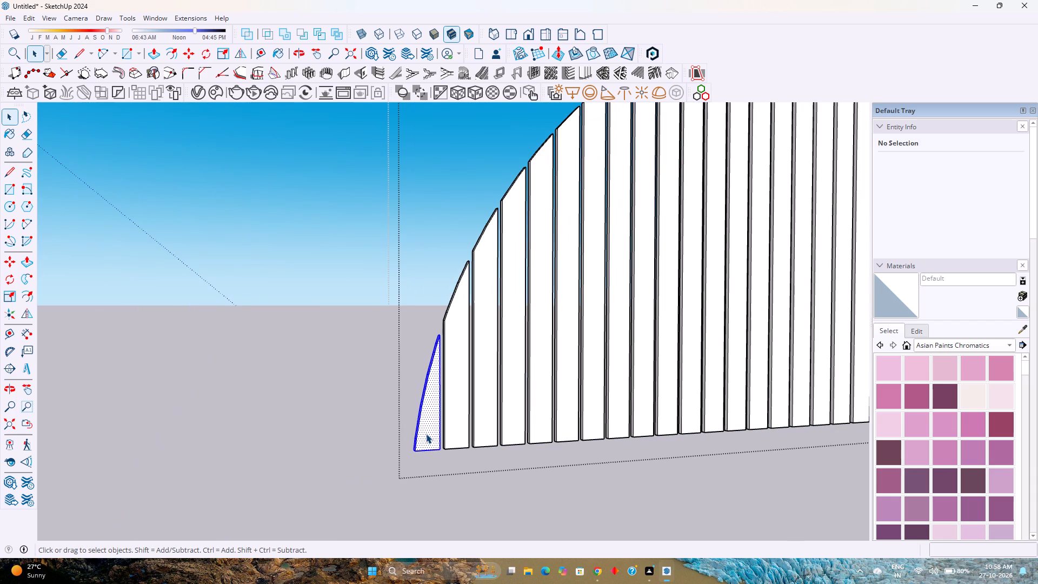
scroll(426, 434, "up", 3)
middle_click_drag(426, 434, 468, 463)
right_click(434, 423)
left_click(469, 210)
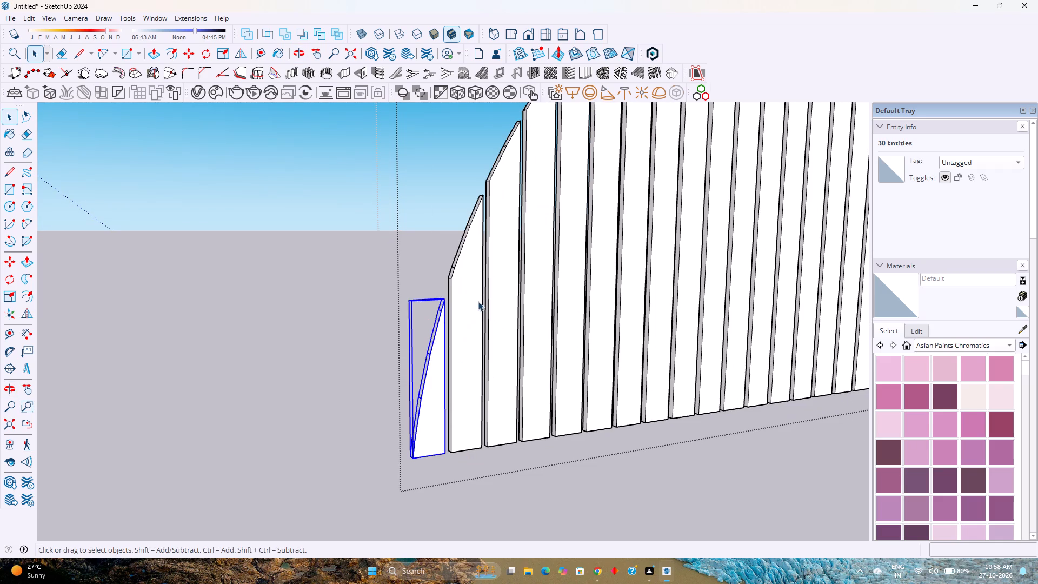
triple_click(470, 327)
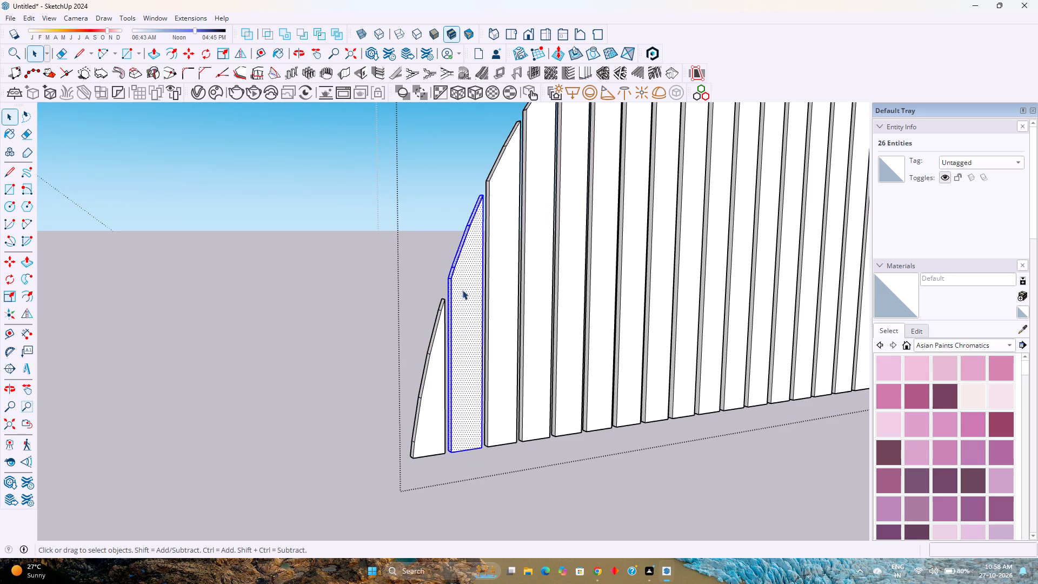
right_click(462, 290)
left_click(510, 108)
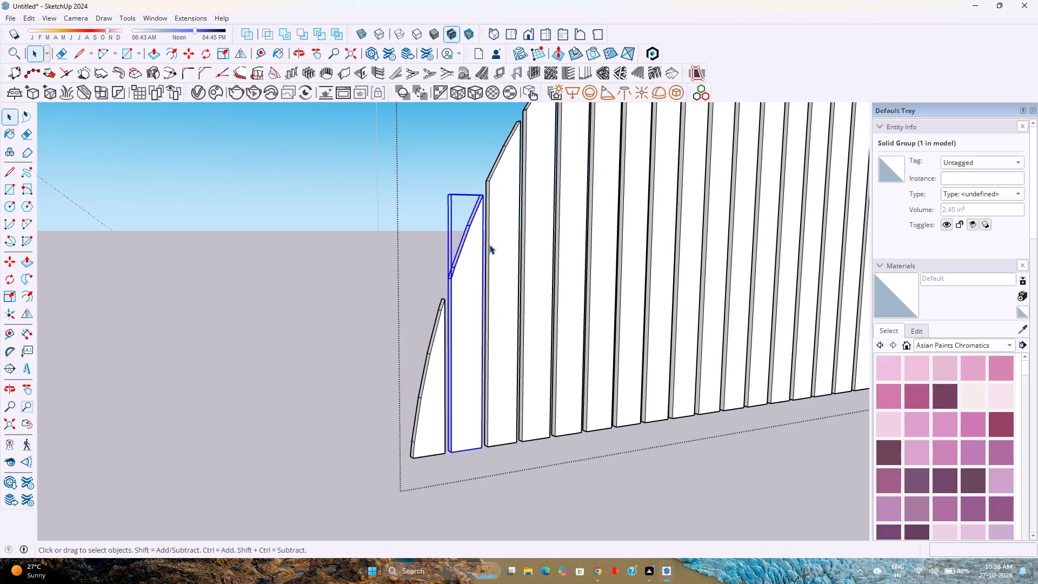
triple_click(501, 235)
right_click(501, 235)
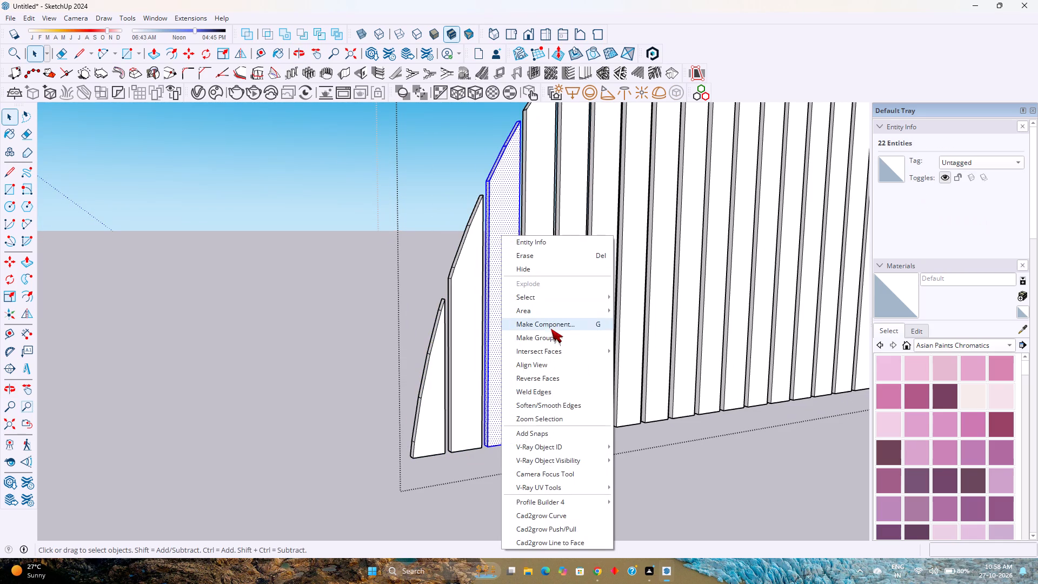
left_click(552, 334)
Make the fourth, fifth and sixth louvres of the curved panel into individual groups.
triple_click(535, 247)
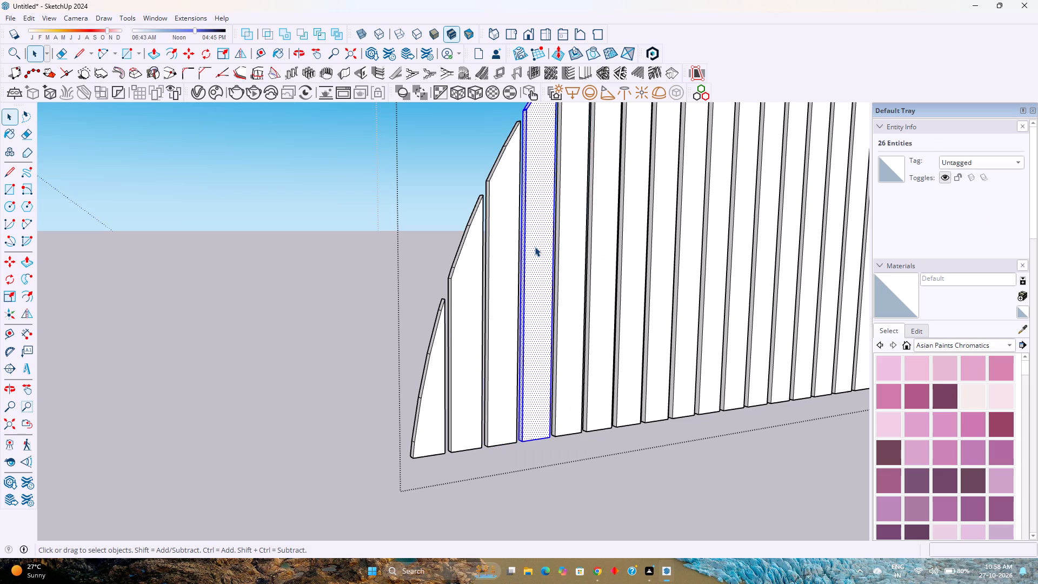
right_click(535, 247)
left_click(579, 345)
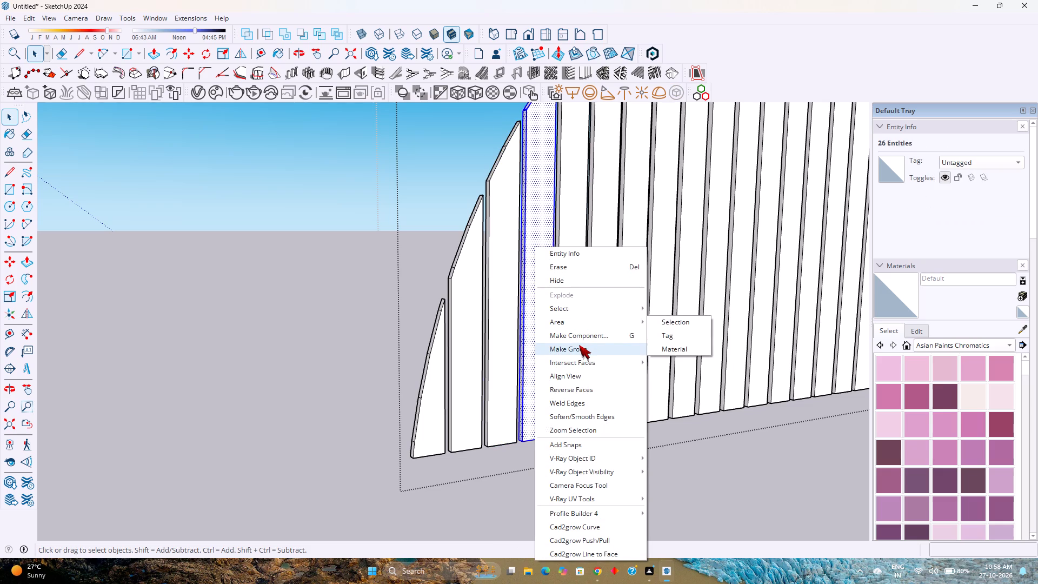
left_click(579, 345)
scroll(579, 345, "down", 3)
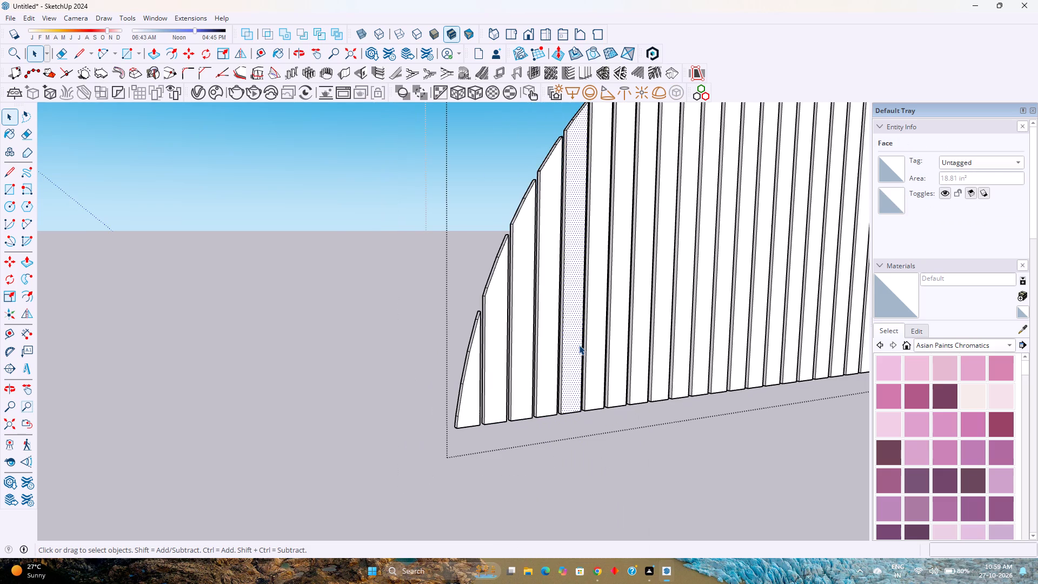
middle_click_drag(575, 346, 496, 454, "shift")
left_click(462, 350)
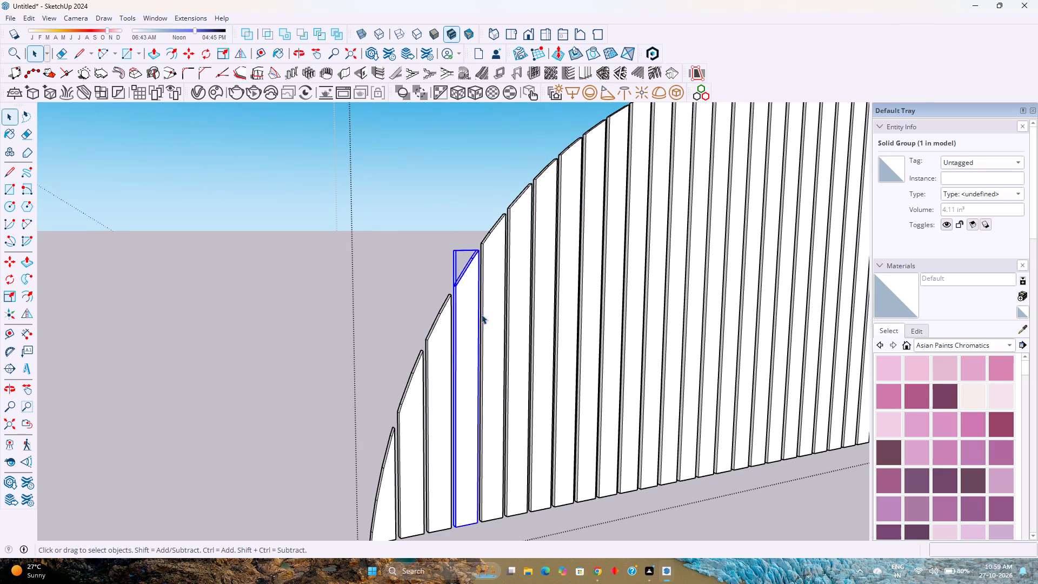
triple_click(489, 303)
left_click(489, 303)
right_click(489, 303)
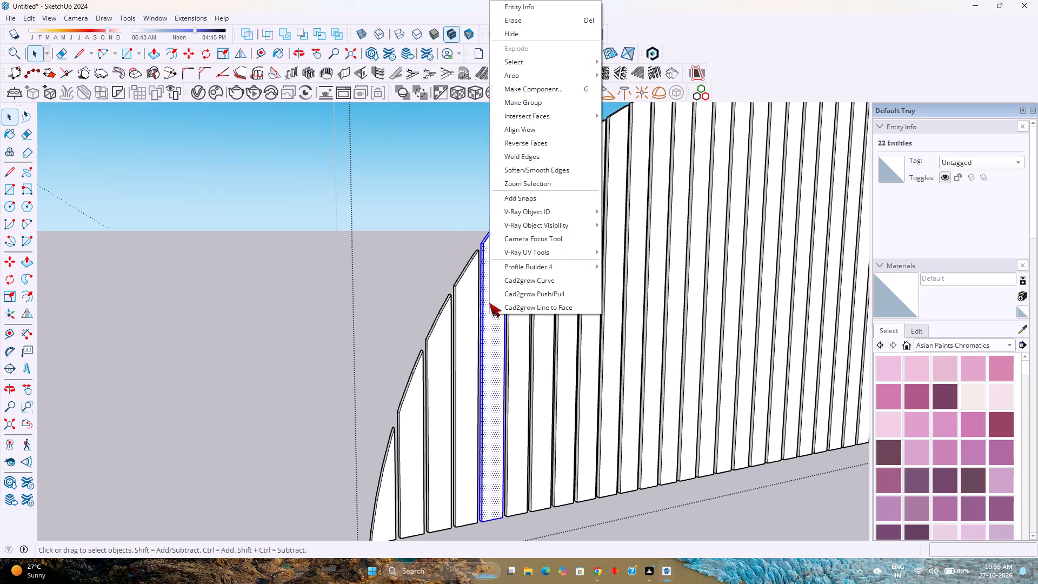
left_click(556, 103)
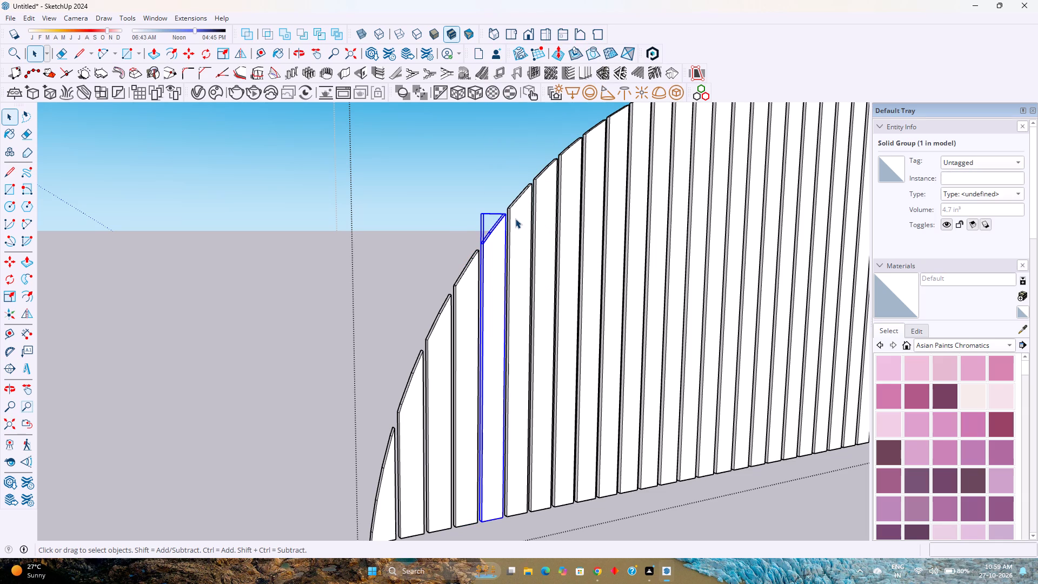
triple_click(517, 222)
right_click(517, 222)
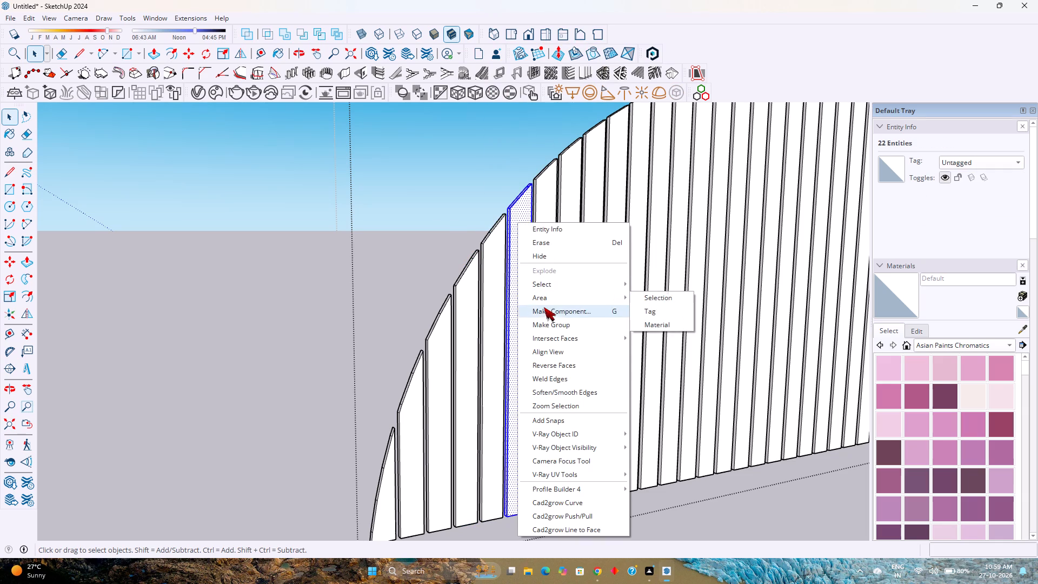
left_click(546, 318)
Make the seventh, eighth and ninth louvres along the lower curve into individual groups.
left_click(545, 204)
triple_click(545, 204)
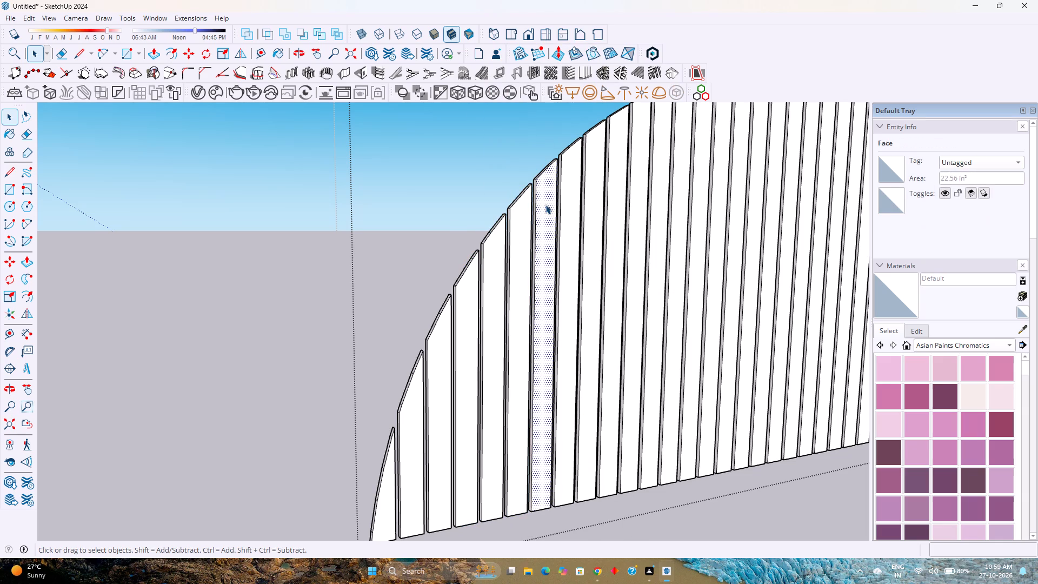
right_click(545, 204)
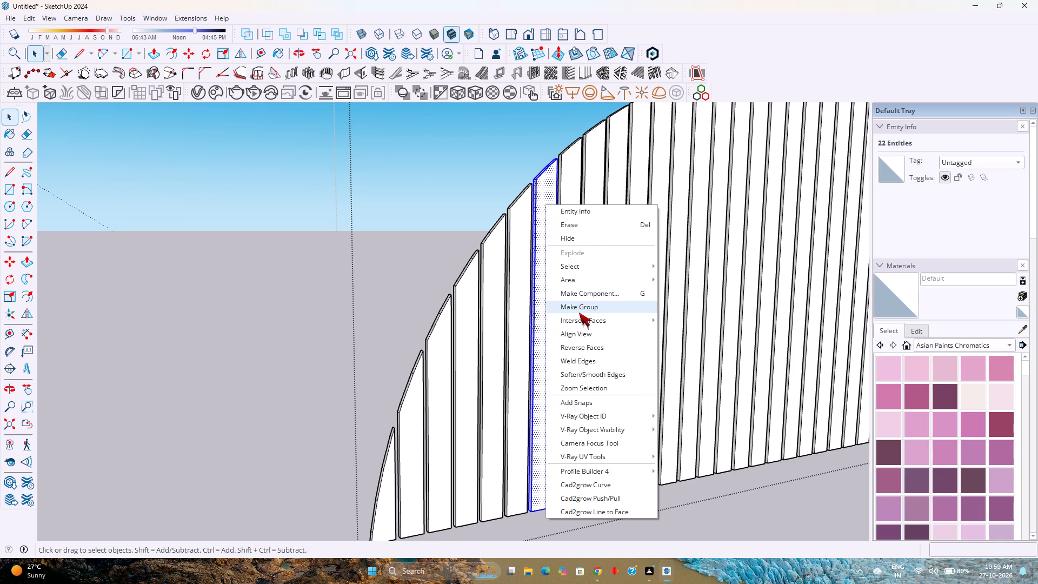
left_click(579, 313)
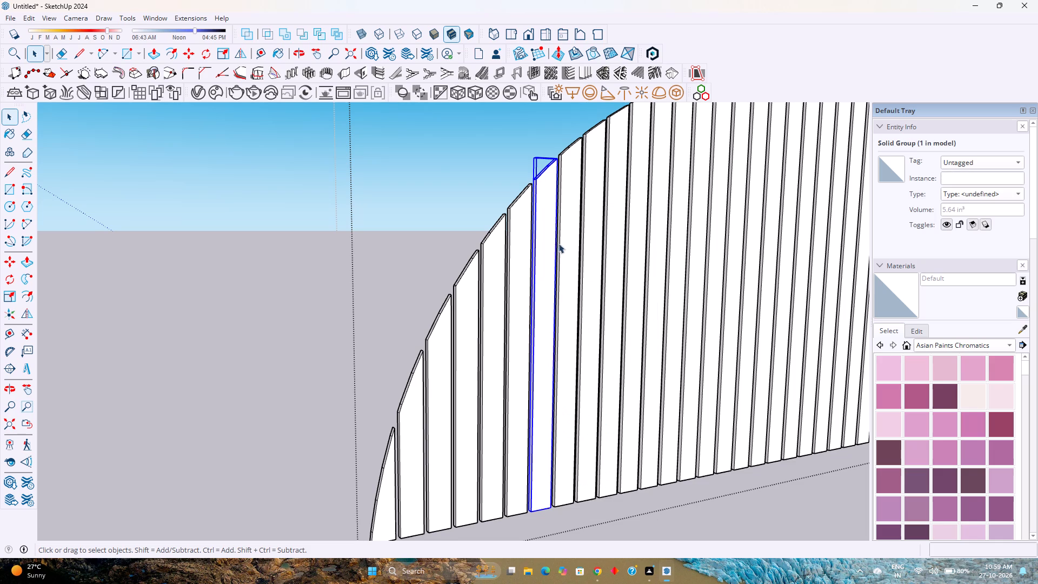
triple_click(569, 205)
right_click(569, 205)
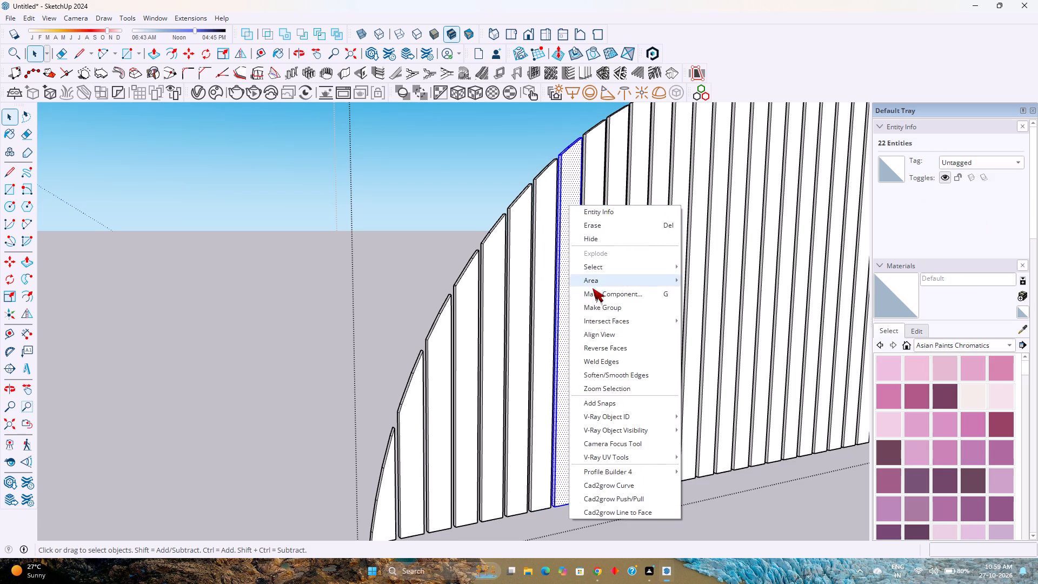
left_click(603, 307)
triple_click(596, 206)
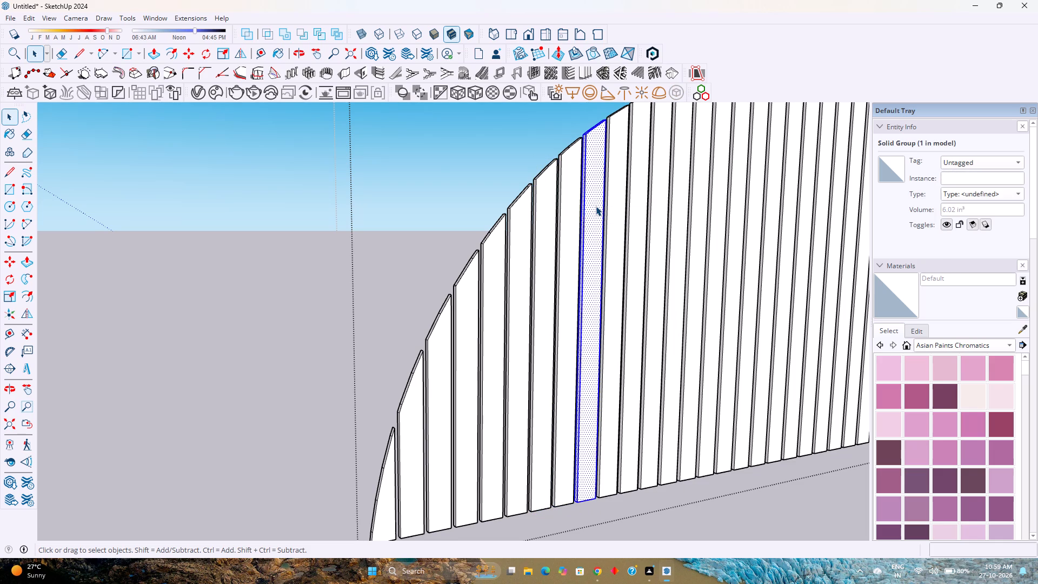
right_click(596, 206)
double_click(629, 316)
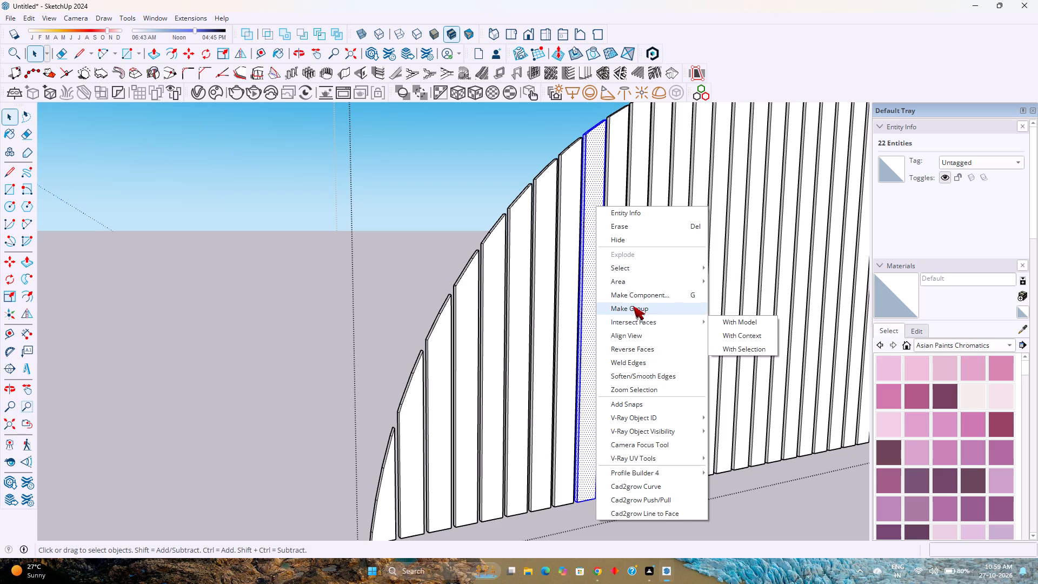
left_click(633, 306)
Make the tenth and eleventh louvres of the curved panel into individual groups.
triple_click(609, 210)
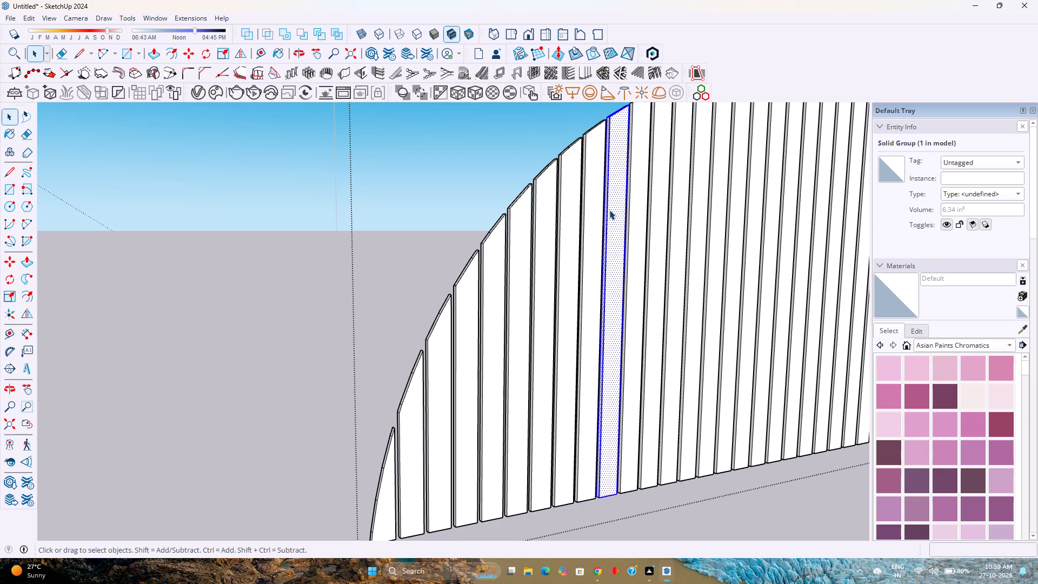
scroll(609, 210, "up", 1)
right_click(609, 210)
left_click(640, 313)
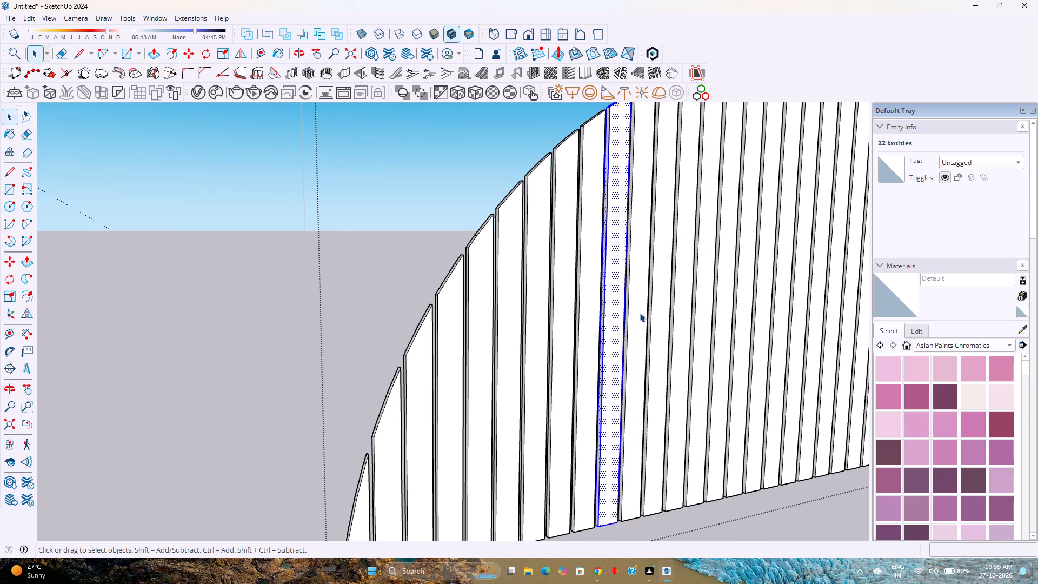
scroll(623, 285, "up", 1, "shift")
middle_click_drag(623, 285, 471, 438, "shift")
scroll(467, 290, "down", 1)
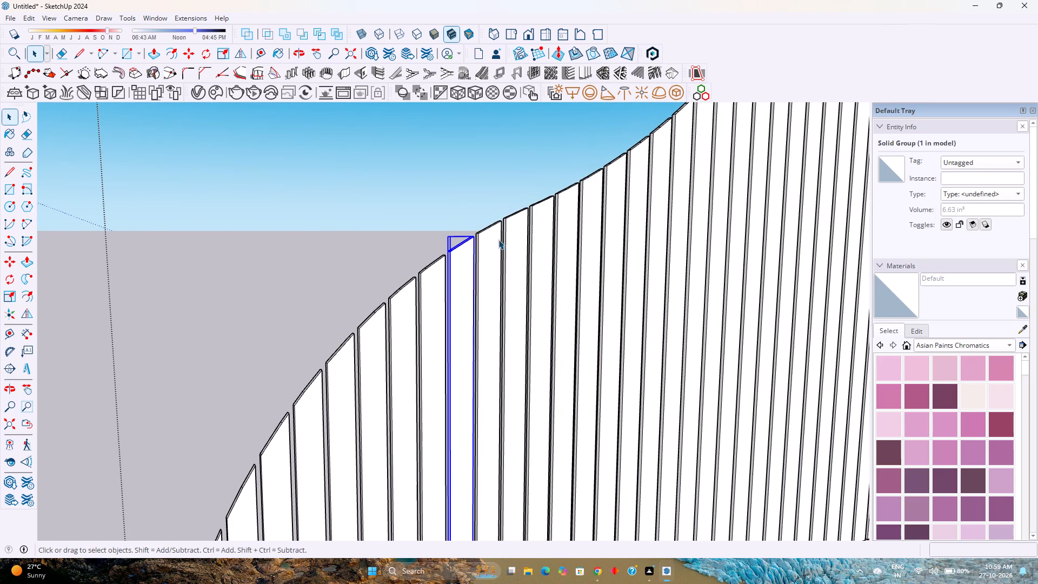
triple_click(490, 247)
right_click(490, 247)
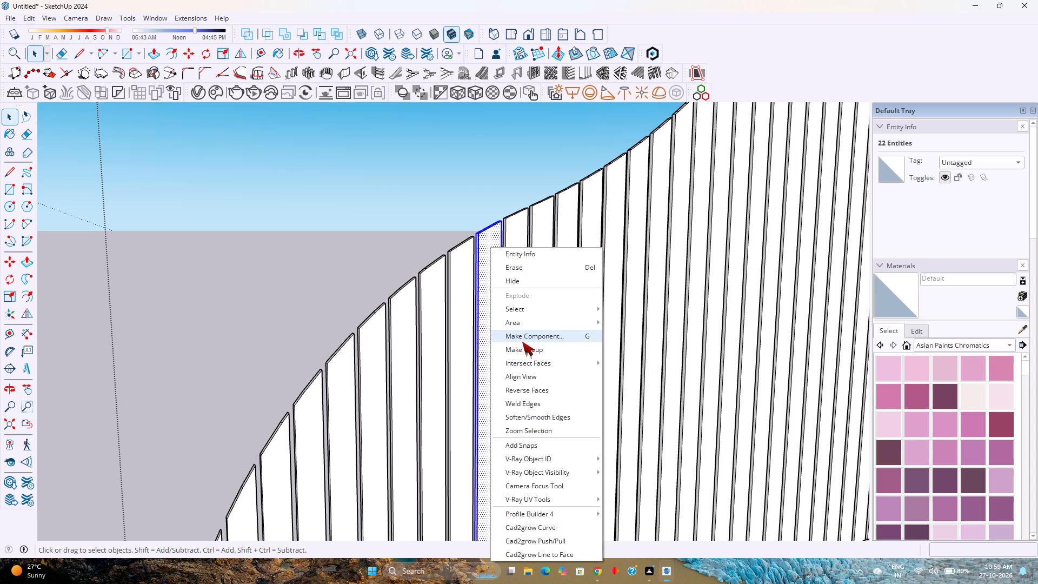
left_click(523, 347)
Group the twelfth louvre's front face with its bounding edges.
double_click(514, 241)
right_click(514, 241)
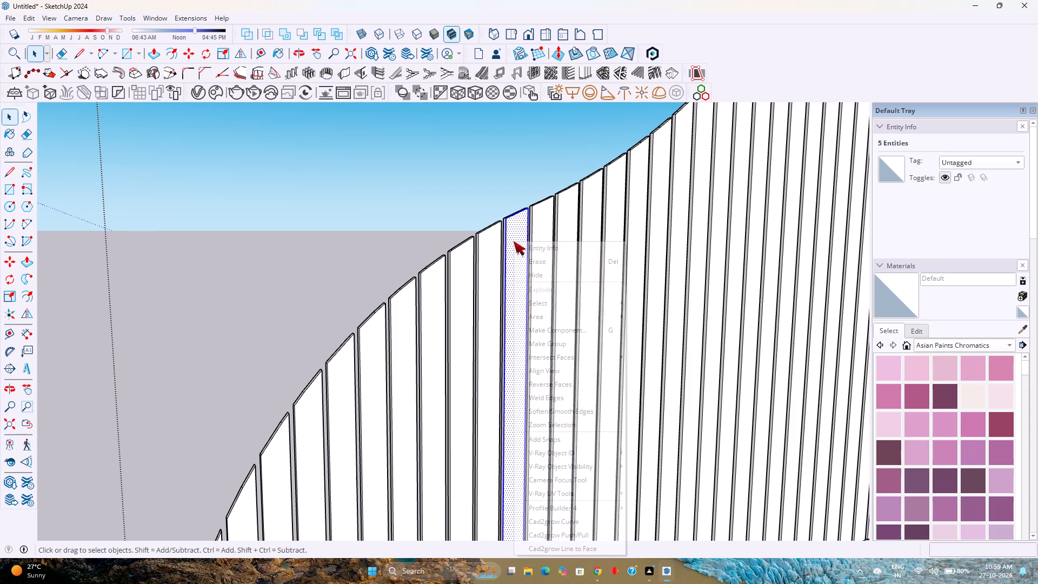
left_click(554, 346)
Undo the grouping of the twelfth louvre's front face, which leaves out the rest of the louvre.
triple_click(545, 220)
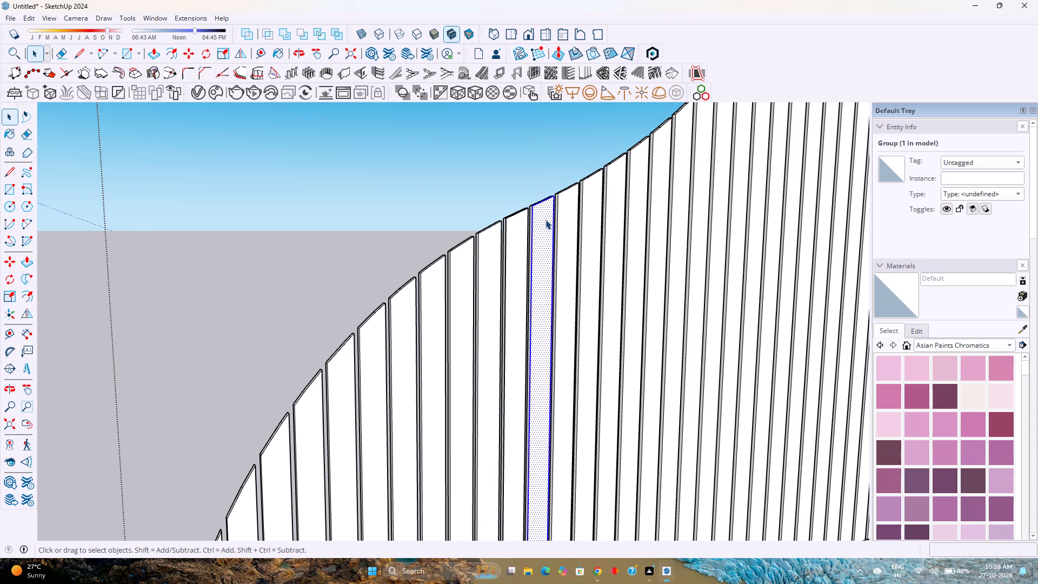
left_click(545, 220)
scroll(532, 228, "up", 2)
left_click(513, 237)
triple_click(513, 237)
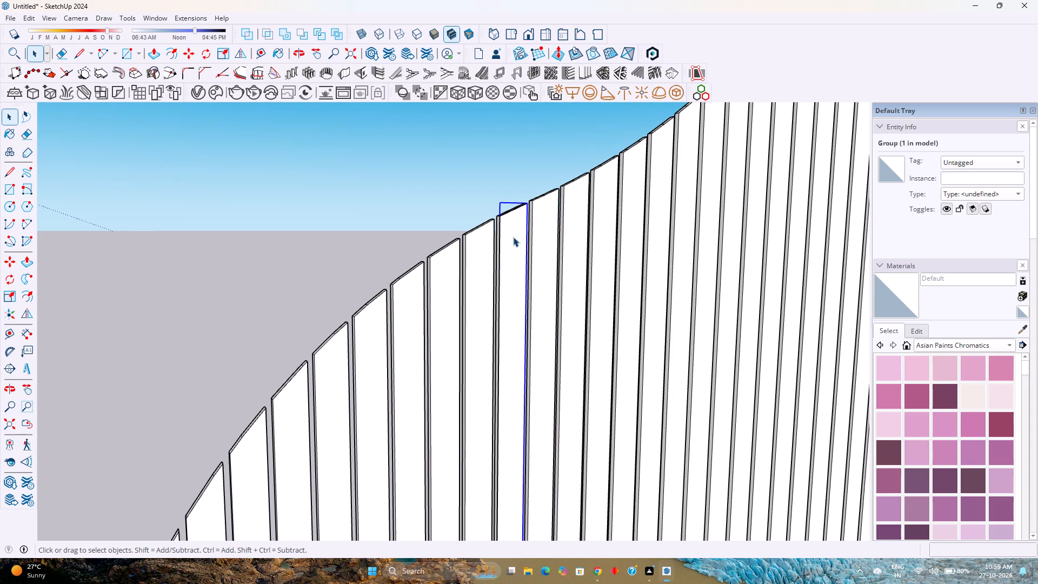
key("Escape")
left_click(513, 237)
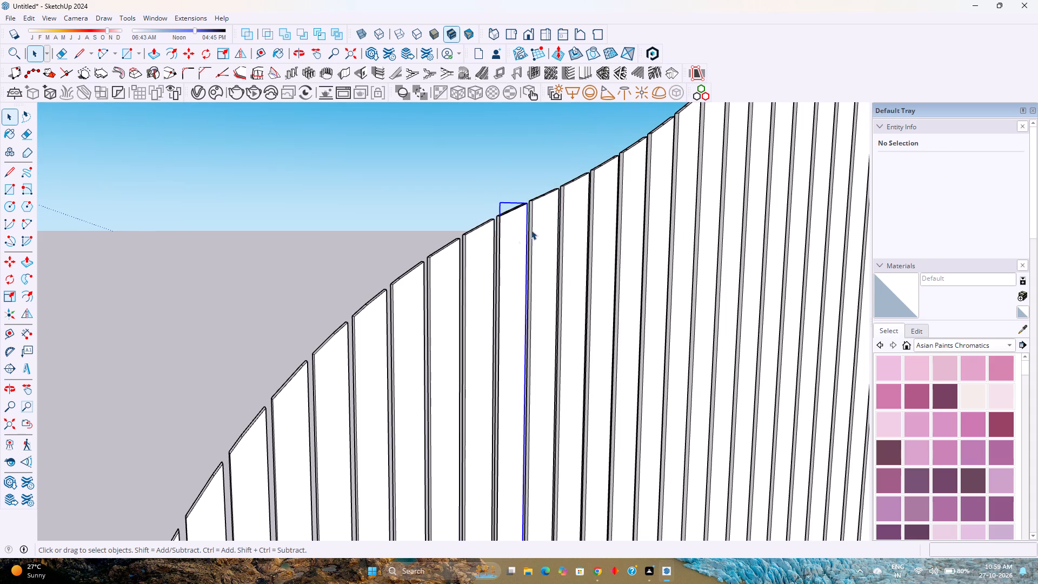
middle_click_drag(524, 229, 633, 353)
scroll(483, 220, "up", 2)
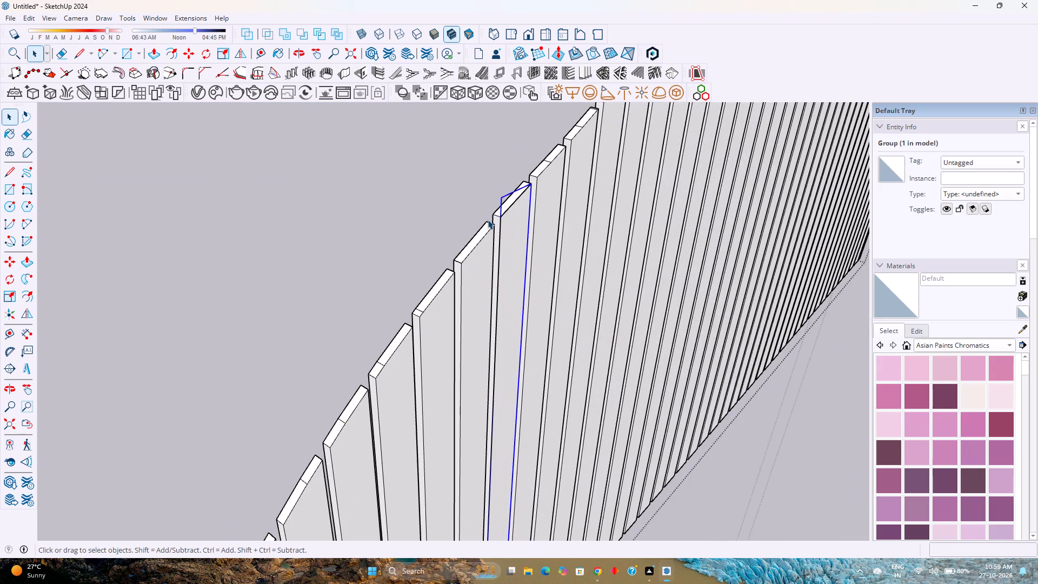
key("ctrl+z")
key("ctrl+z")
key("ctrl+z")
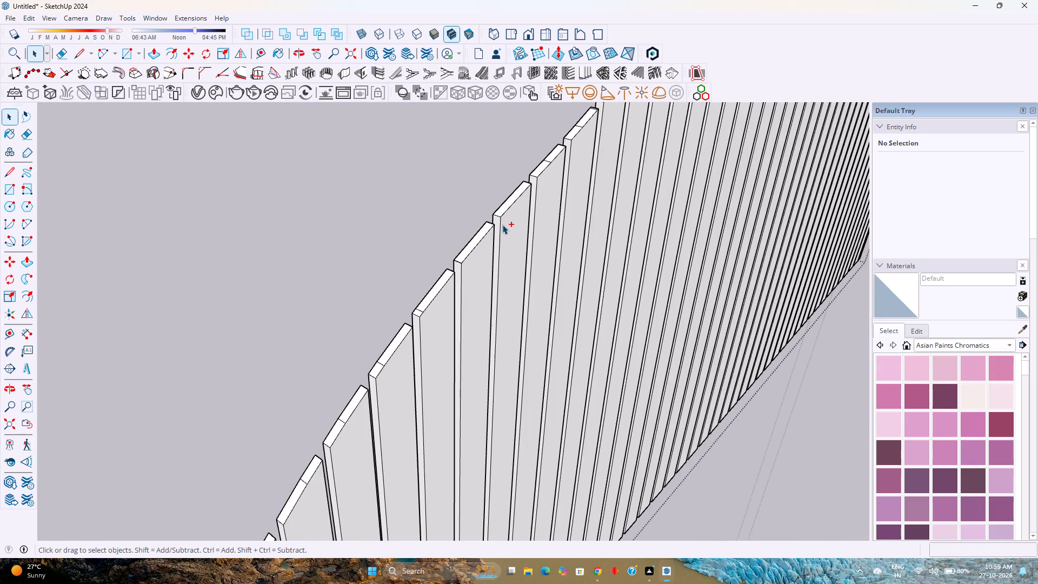
Make the complete twelfth, thirteenth and fourteenth louvres of the curved panel into individual groups, including all their faces and edges.
triple_click(513, 224)
right_click(513, 224)
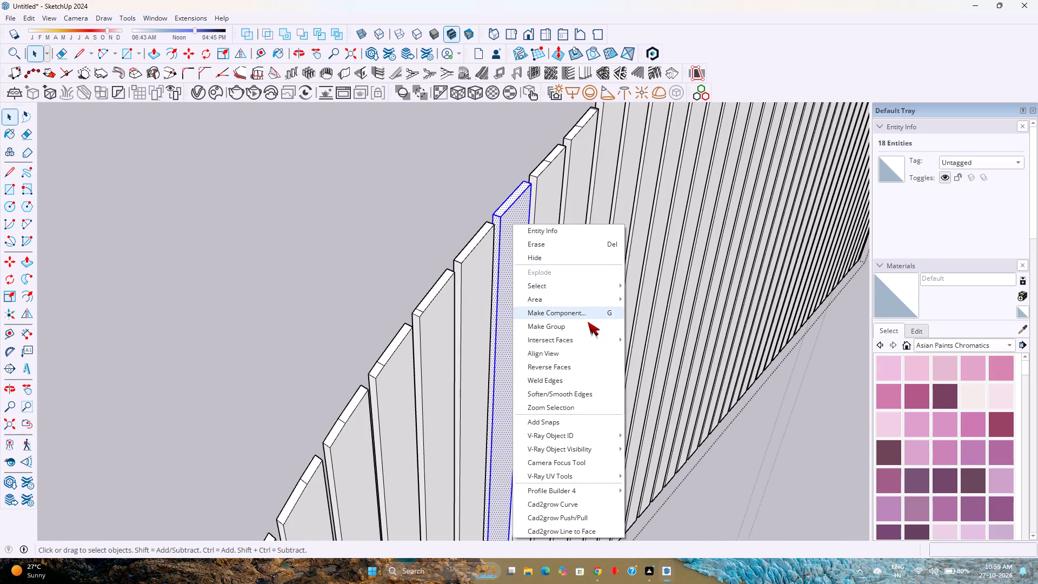
left_click(584, 326)
left_click(480, 255)
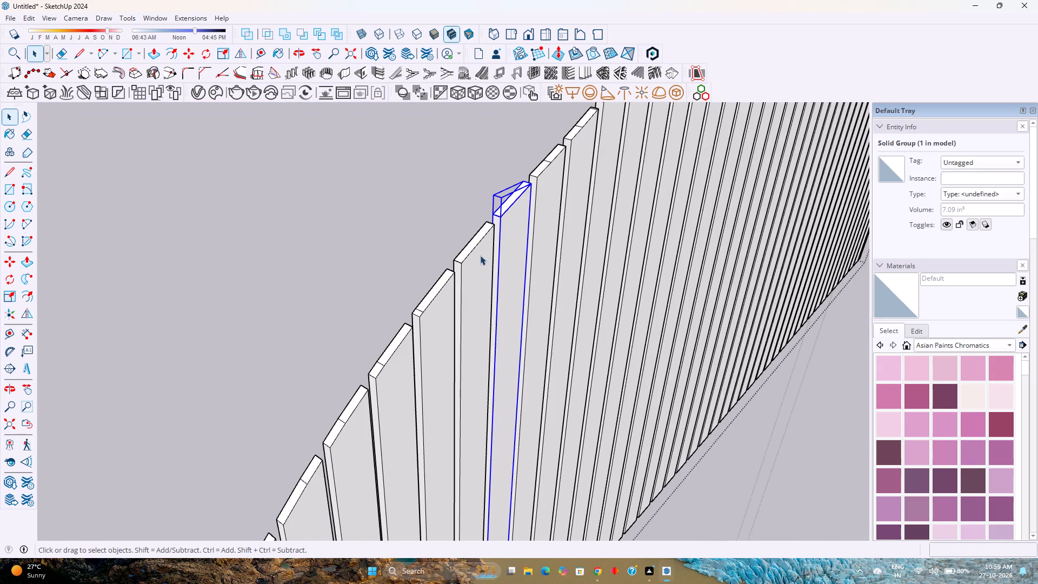
triple_click(542, 187)
left_click(542, 187)
right_click(542, 187)
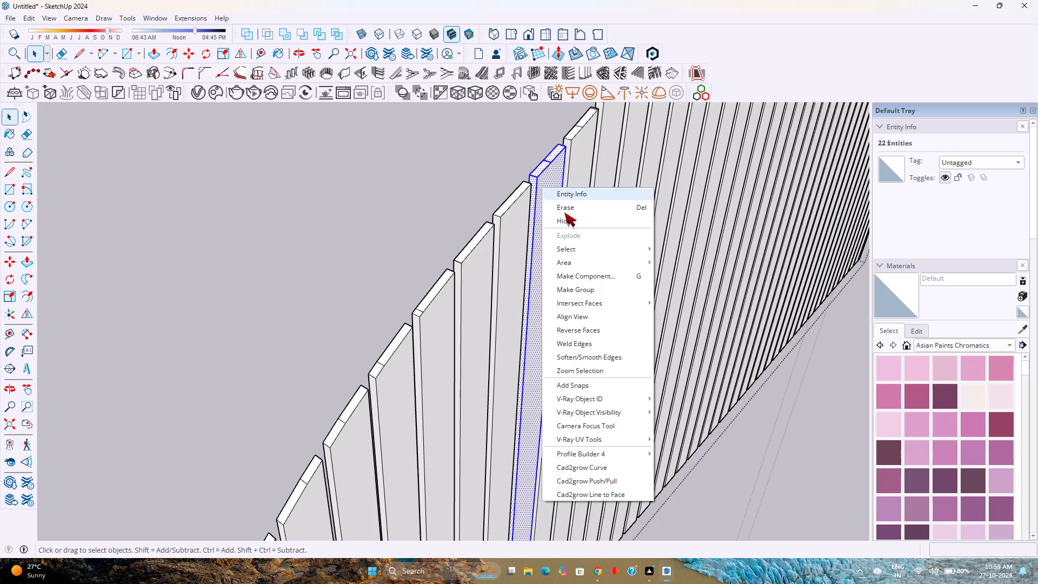
left_click(595, 287)
triple_click(574, 184)
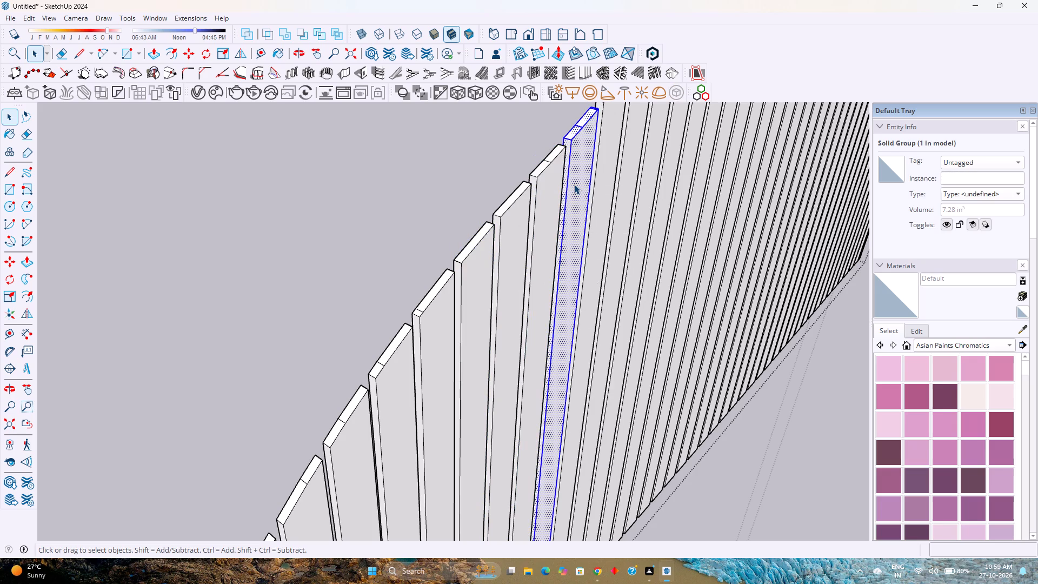
right_click(574, 184)
left_click(604, 281)
Make the fifteenth, sixteenth and seventeenth louvres of the curved panel into individual groups with all their connected geometry.
middle_click_drag(589, 253, 502, 320, "shift")
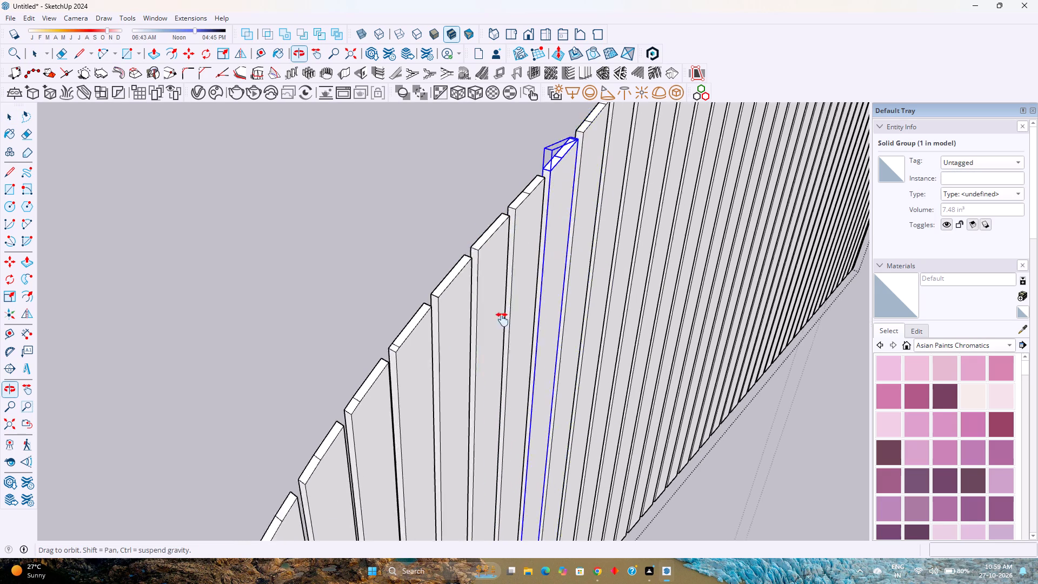
middle_click_drag(502, 320, 362, 385, "shift")
middle_click(362, 385, "shift")
triple_click(365, 278)
left_click(365, 278)
right_click(365, 278)
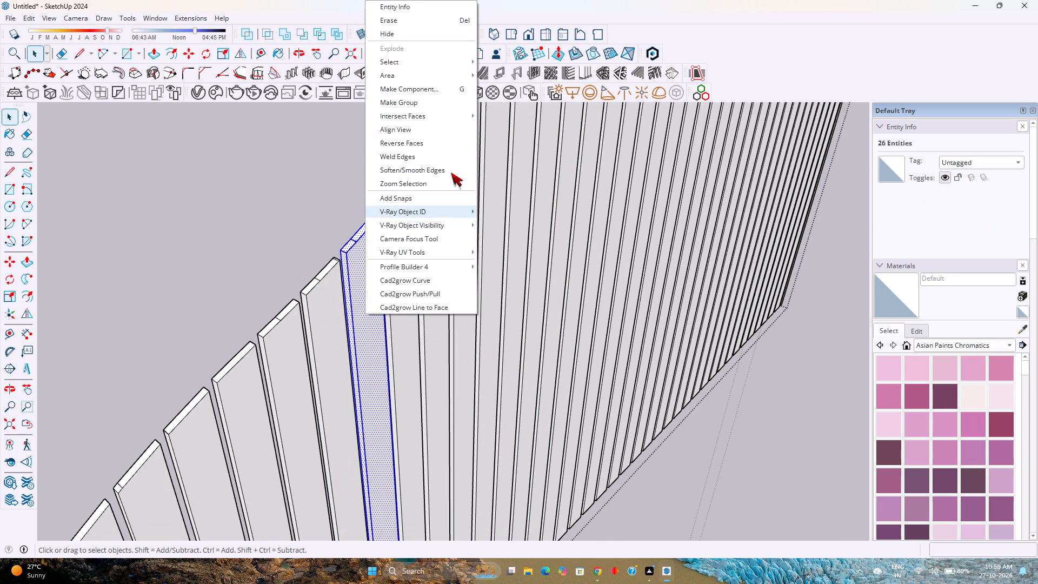
left_click(416, 100)
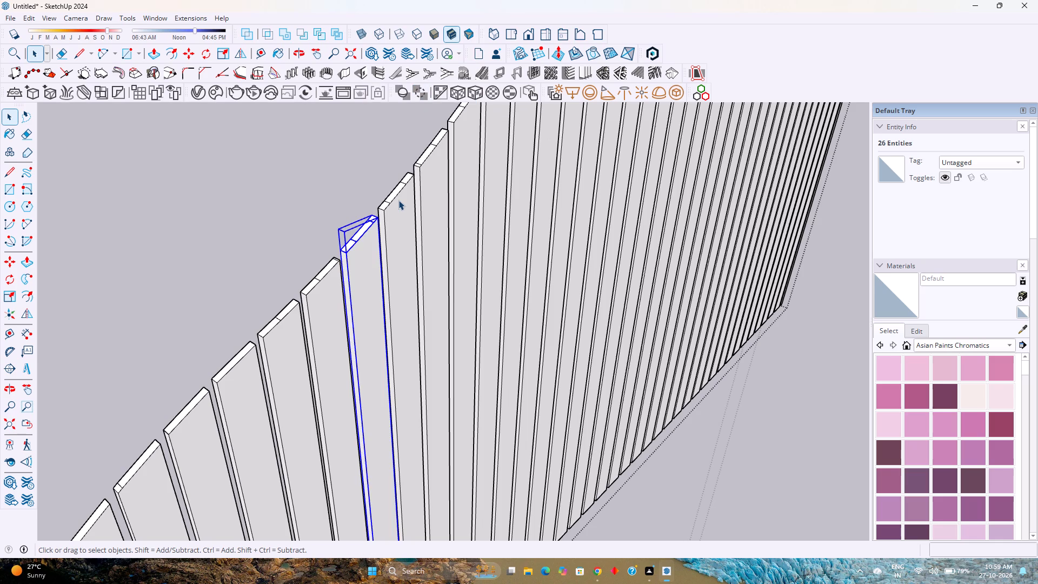
triple_click(398, 200)
right_click(398, 200)
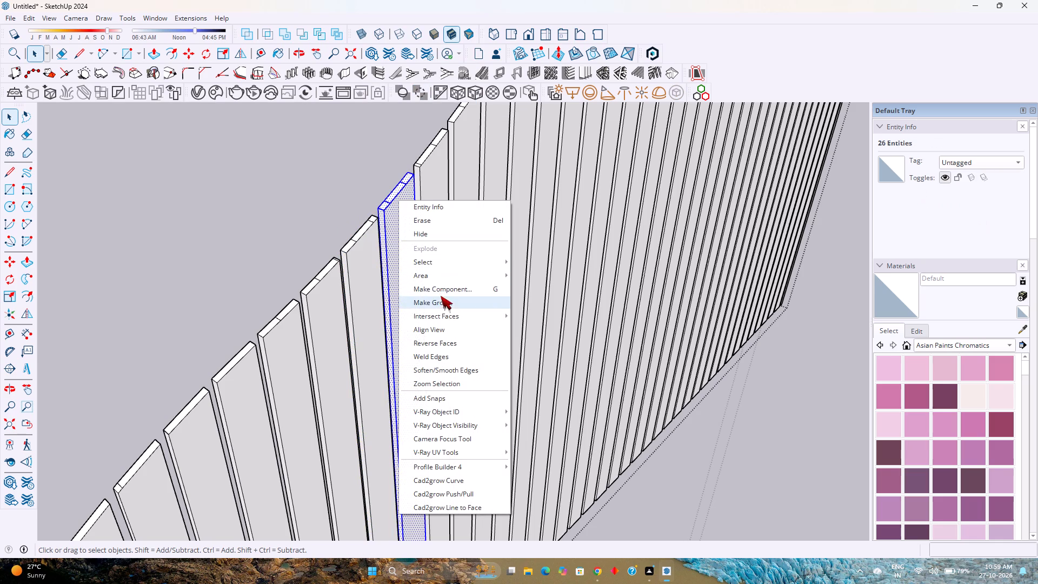
left_click(444, 303)
triple_click(436, 198)
left_click(436, 198)
right_click(436, 198)
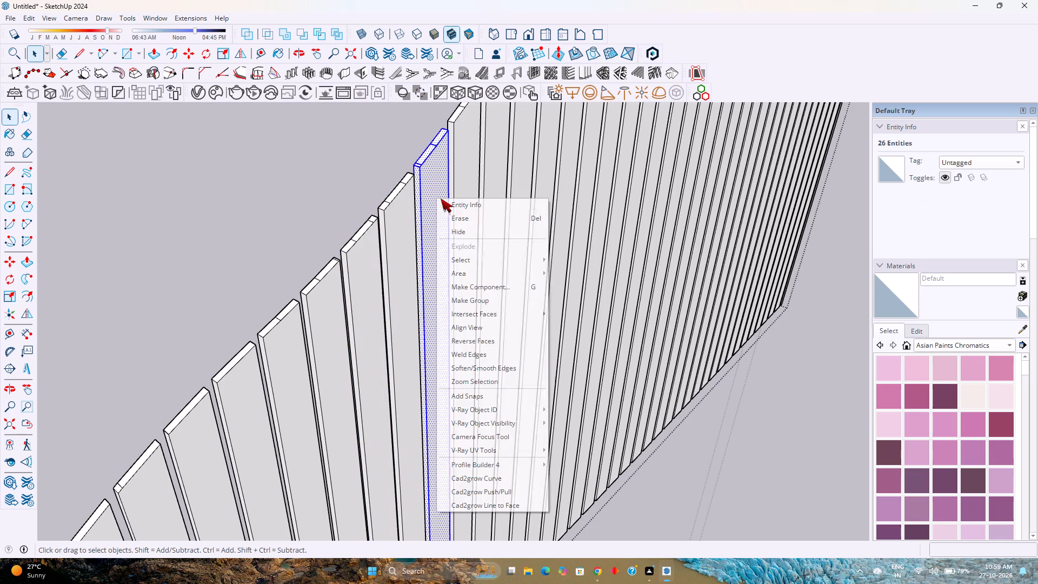
left_click(484, 294)
Make the eighteenth and nineteenth louvres along the rising curve into individual groups with all their connected geometry.
triple_click(457, 176)
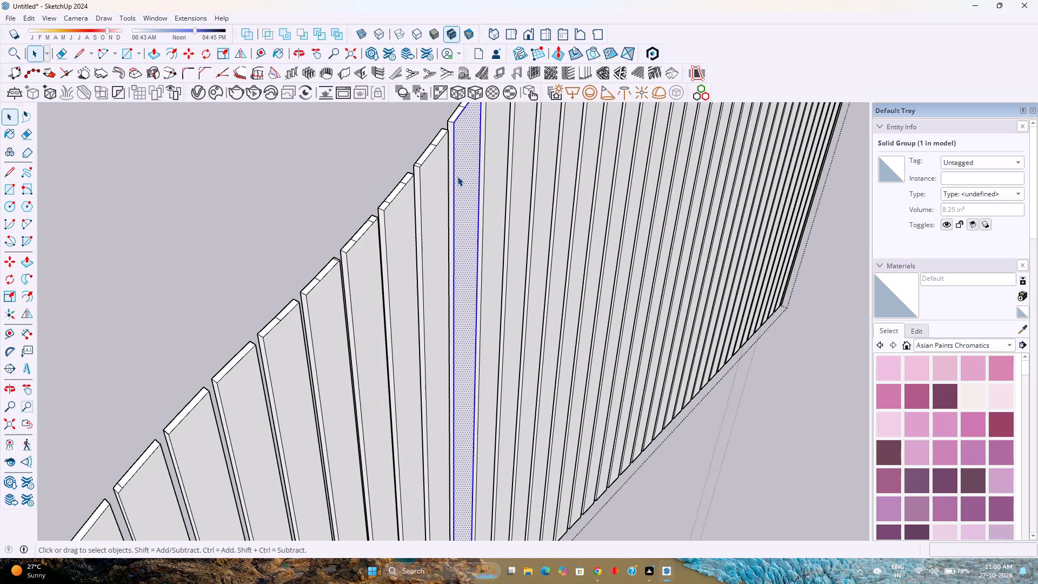
scroll(457, 176, "down", 2)
middle_click_drag(457, 176, 449, 262, "shift")
right_click(457, 236)
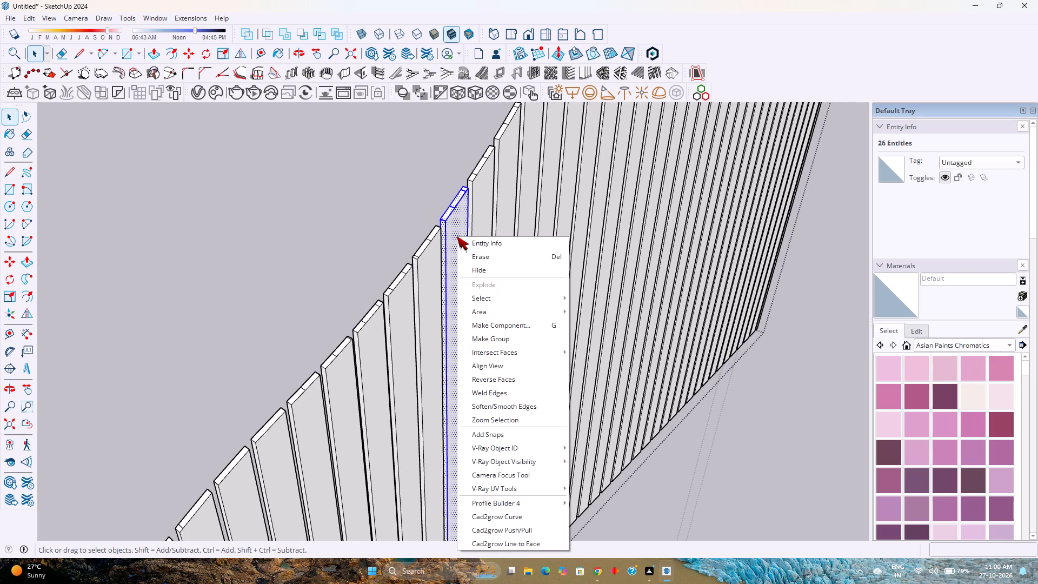
left_click(496, 341)
double_click(480, 209)
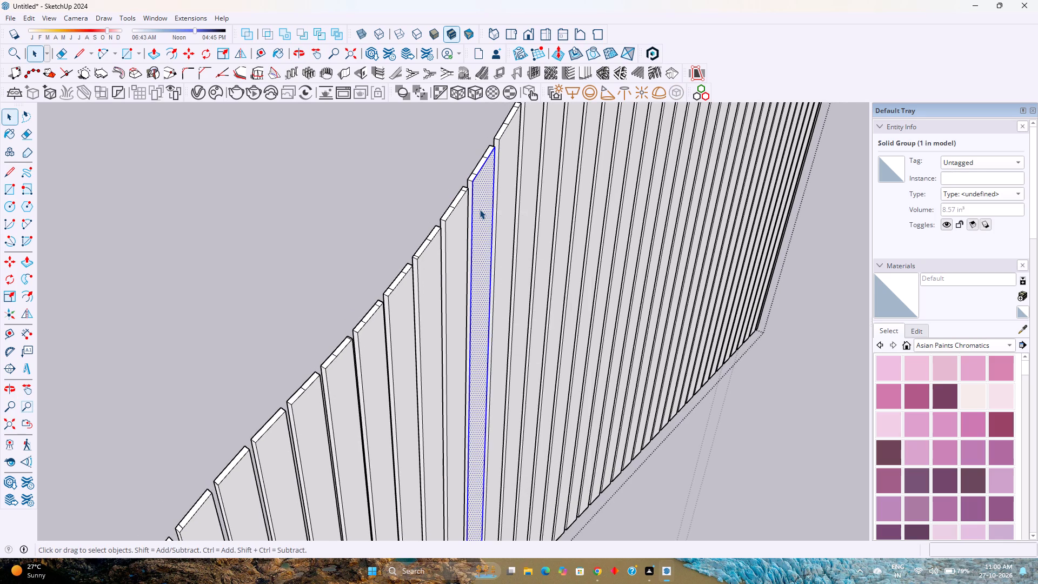
right_click(480, 209)
triple_click(480, 202)
left_click(480, 202)
right_click(480, 202)
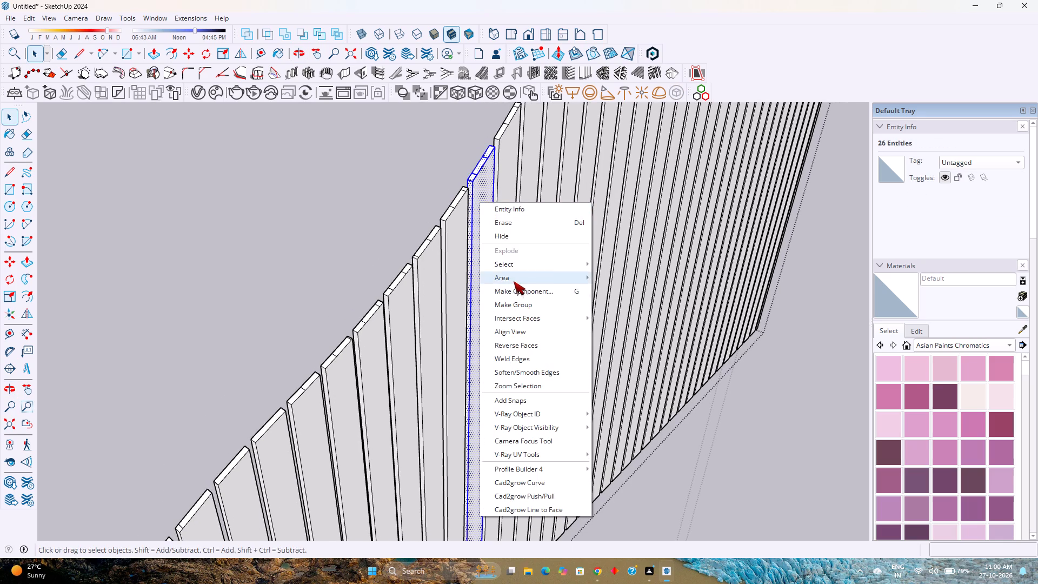
left_click(525, 306)
Make the twentieth and twenty-first louvres of the curved panel into individual groups with all their connected geometry.
middle_click_drag(504, 190, 460, 336, "shift")
middle_click(460, 336, "shift")
triple_click(471, 309)
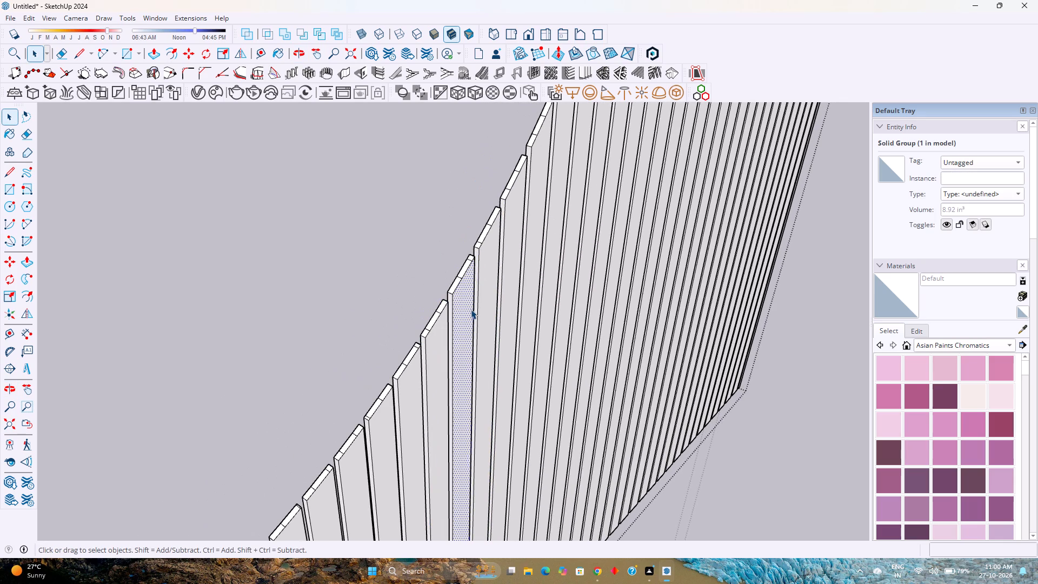
left_click(471, 309)
right_click(471, 309)
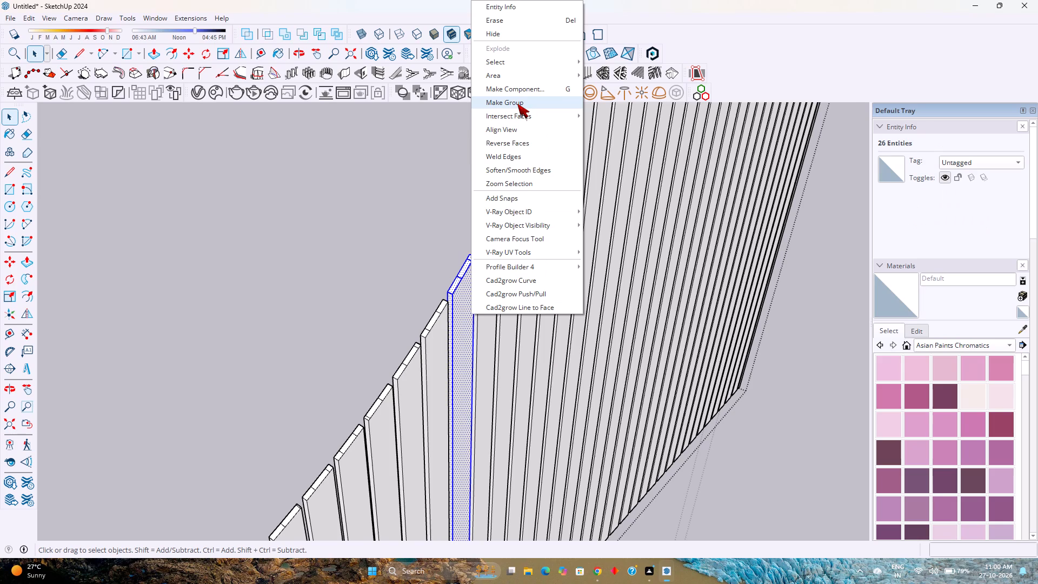
left_click(517, 104)
triple_click(490, 263)
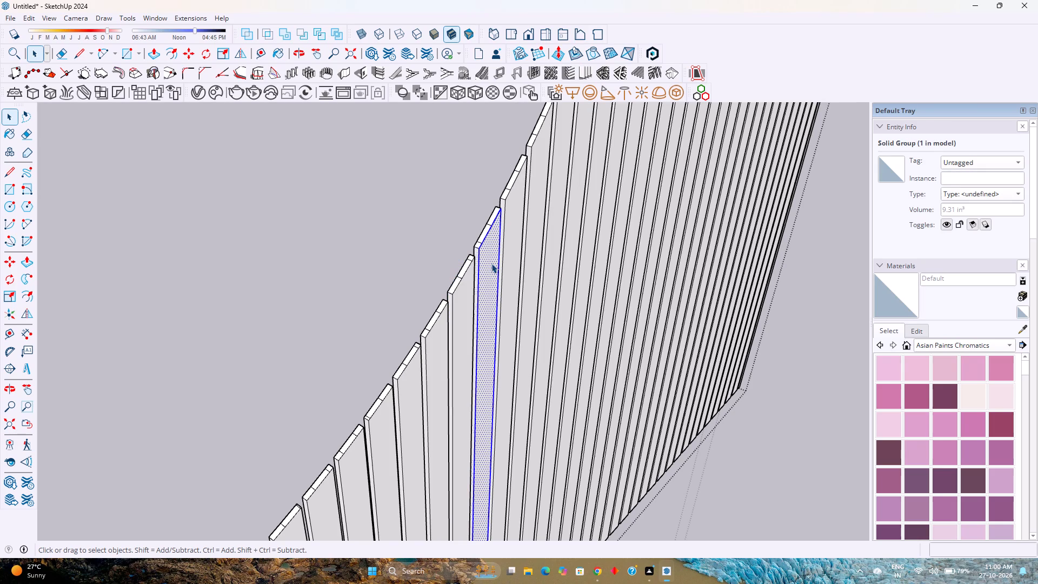
left_click(491, 263)
right_click(491, 263)
left_click(520, 368)
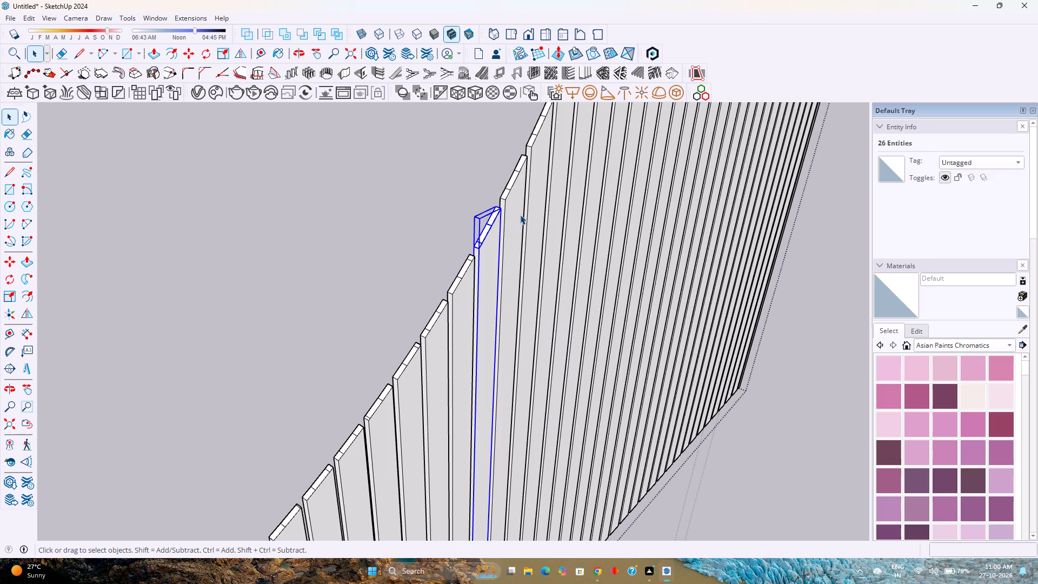
Make the twenty-second and twenty-third louvres of the curved panel into individual groups with all their connected geometry.
triple_click(520, 215)
right_click(520, 215)
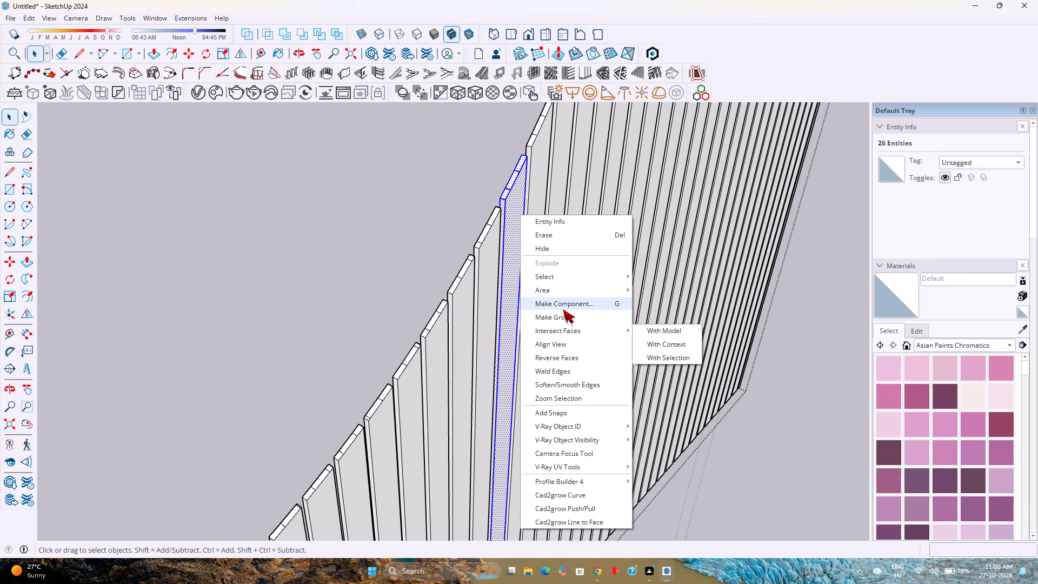
left_click(563, 309)
left_click(567, 414)
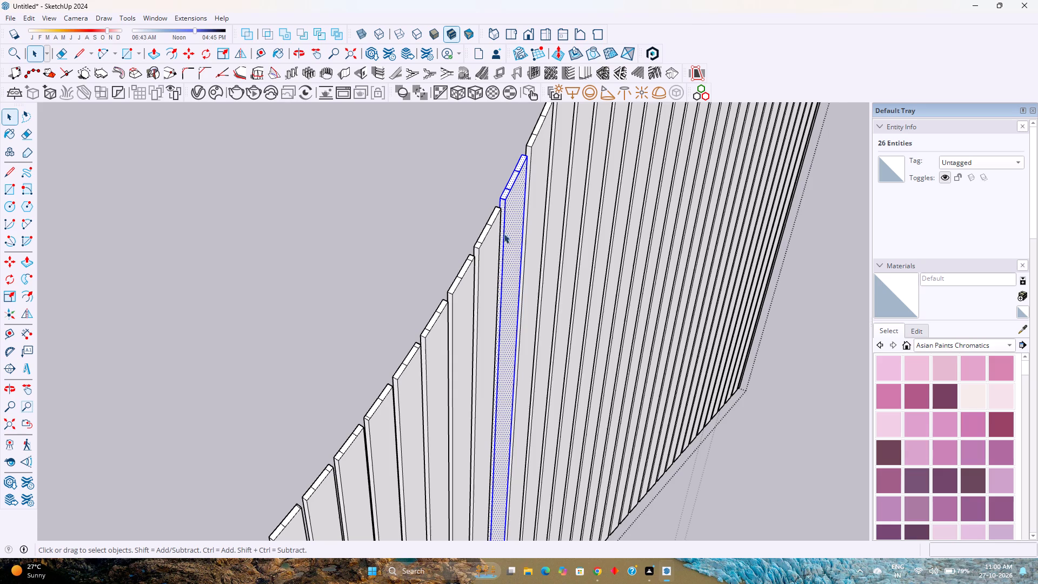
right_click(503, 230)
left_click(564, 329)
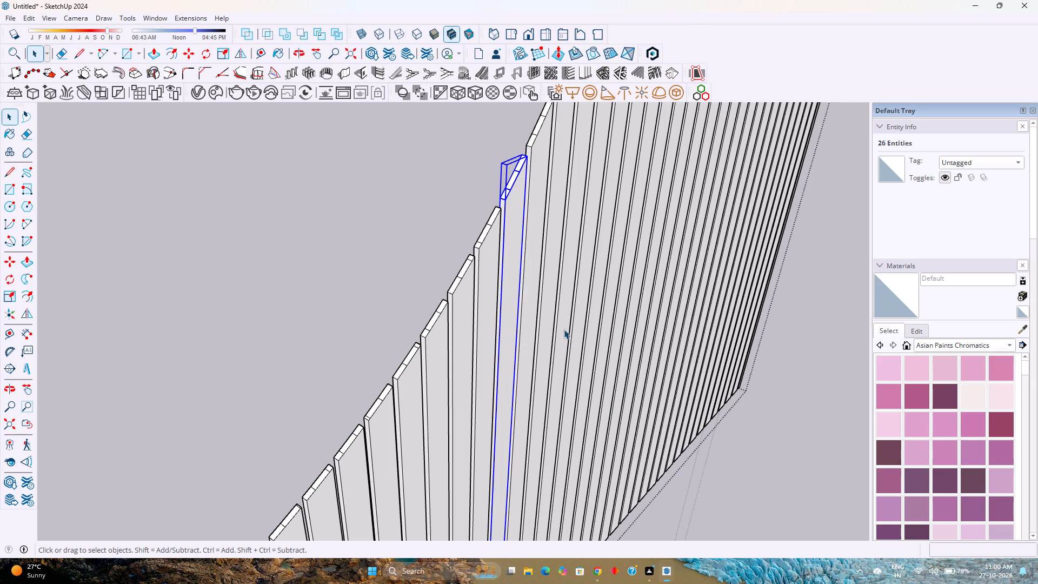
triple_click(543, 185)
left_click(543, 185)
right_click(543, 185)
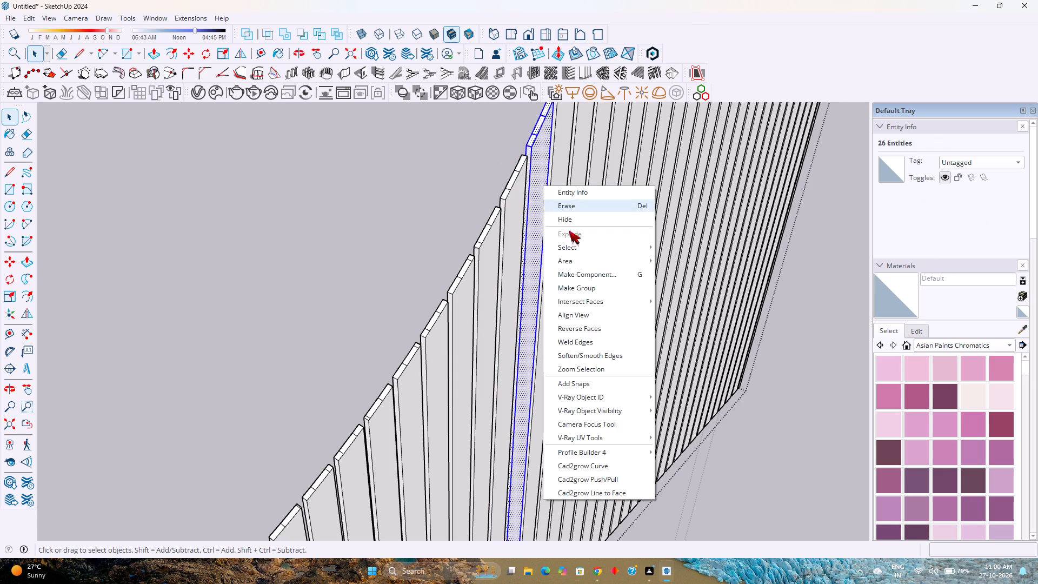
left_click(589, 291)
Make the twenty-fourth and twenty-fifth louvres, where the curve steepens, into individual groups with all their connected geometry.
middle_click_drag(572, 263, 541, 395, "shift")
middle_click(541, 395, "shift")
triple_click(529, 280)
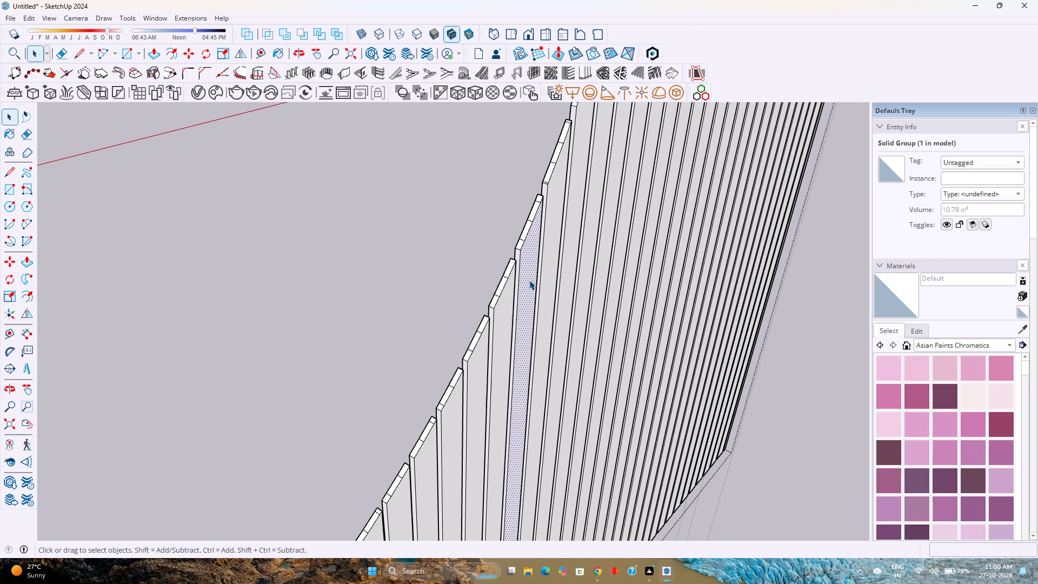
right_click(529, 280)
left_click(561, 106)
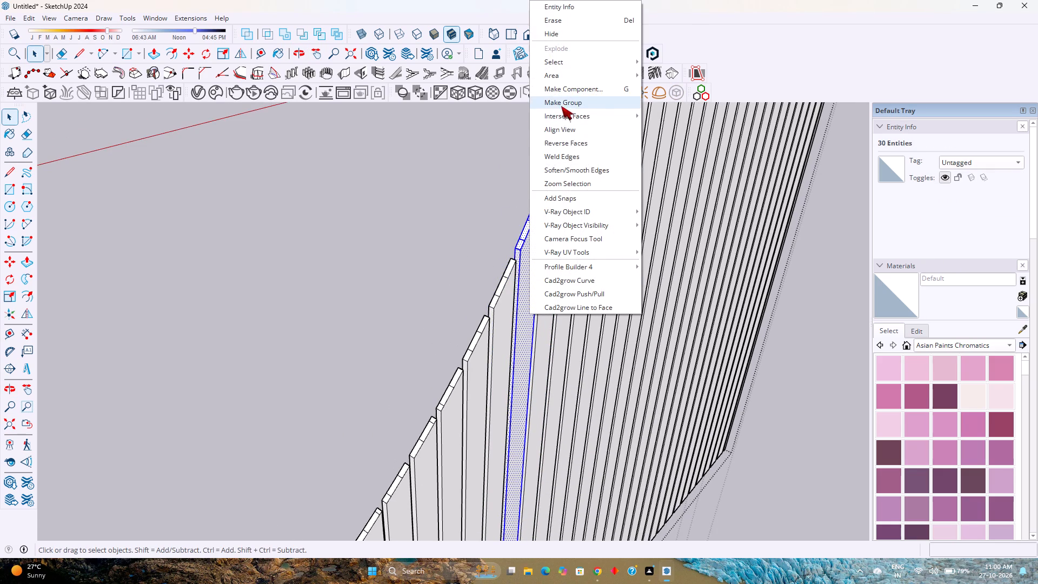
triple_click(557, 198)
left_click(557, 198)
right_click(557, 198)
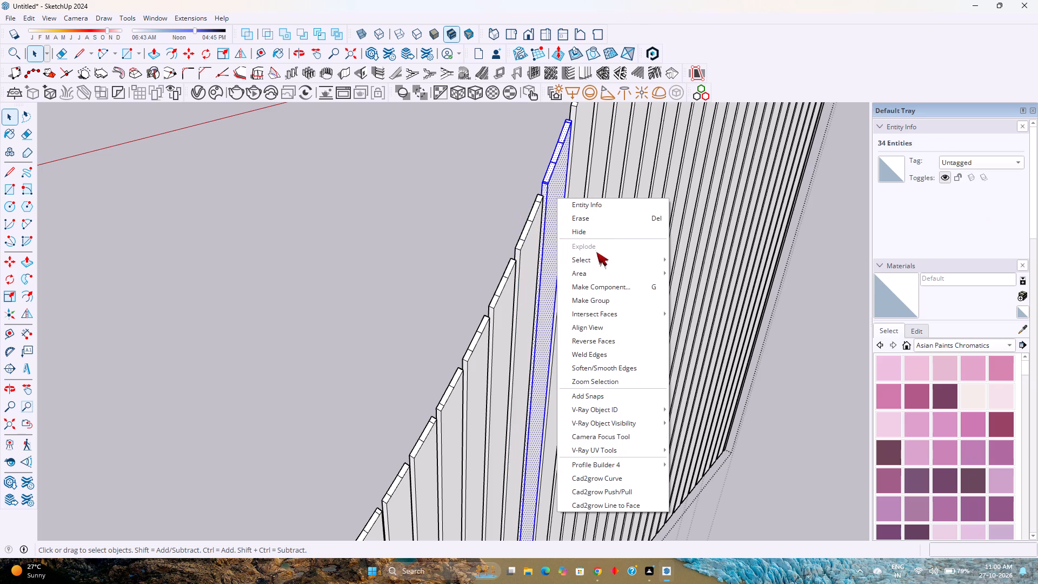
left_click(601, 299)
Make the twenty-sixth and twenty-seventh louvres on the steep part of the curve into individual groups with all their connected geometry.
middle_click_drag(578, 251, 516, 416, "shift")
middle_click(516, 417, "shift")
triple_click(514, 293)
left_click(514, 293)
right_click(514, 293)
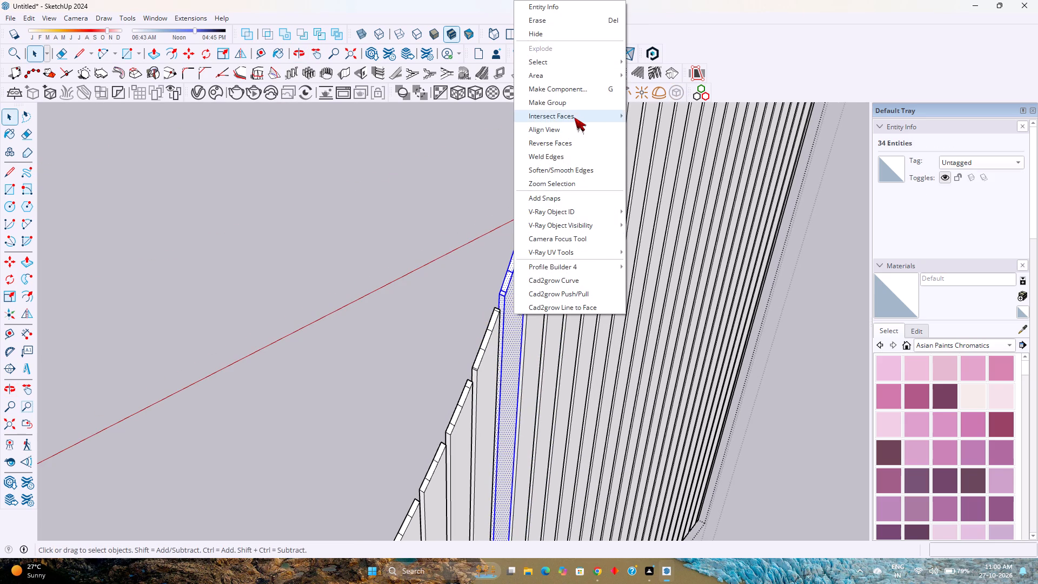
left_click(568, 106)
middle_click_drag(551, 220, 534, 332, "shift")
middle_click(534, 332, "shift")
triple_click(528, 306)
double_click(528, 306)
right_click(528, 306)
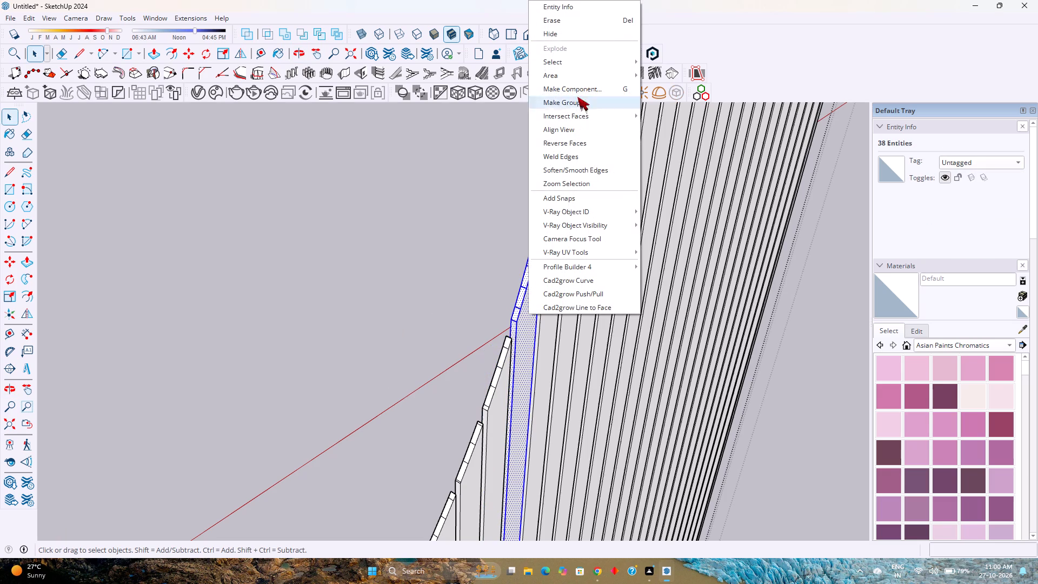
left_click(556, 98)
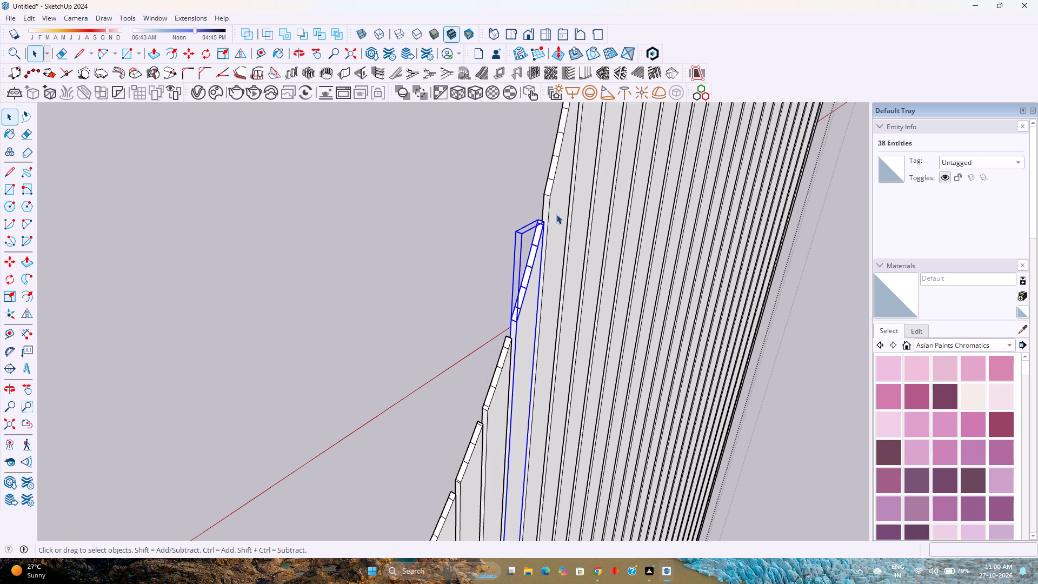
Make the twenty-eighth louvre, with the long steep curved top, into its own group with all its connected geometry.
middle_click_drag(556, 216, 508, 323, "shift")
middle_click(508, 324, "shift")
triple_click(513, 268)
left_click(513, 268)
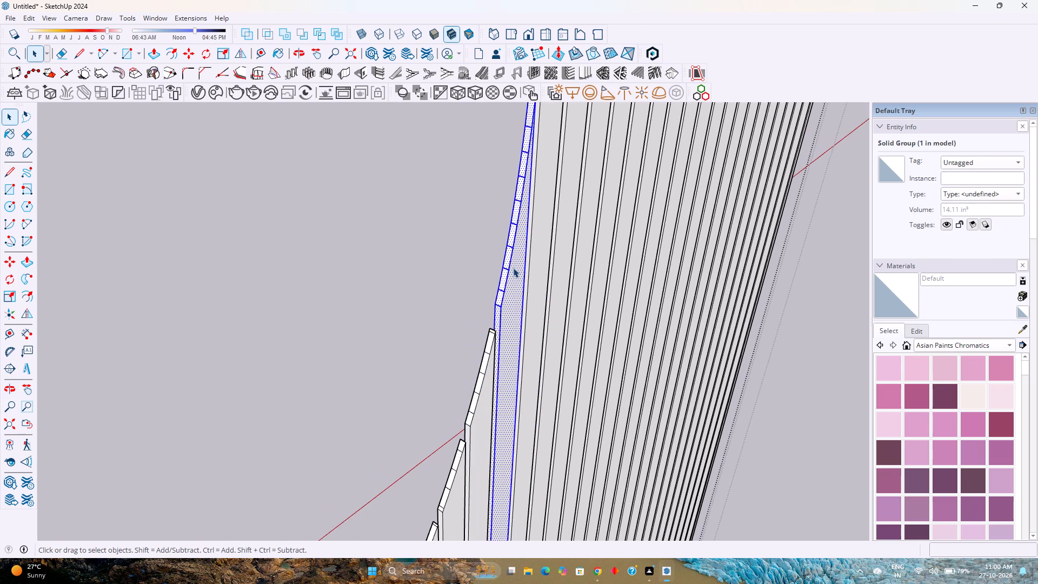
right_click(513, 268)
left_click(551, 371)
middle_click_drag(524, 276, 495, 312, "shift")
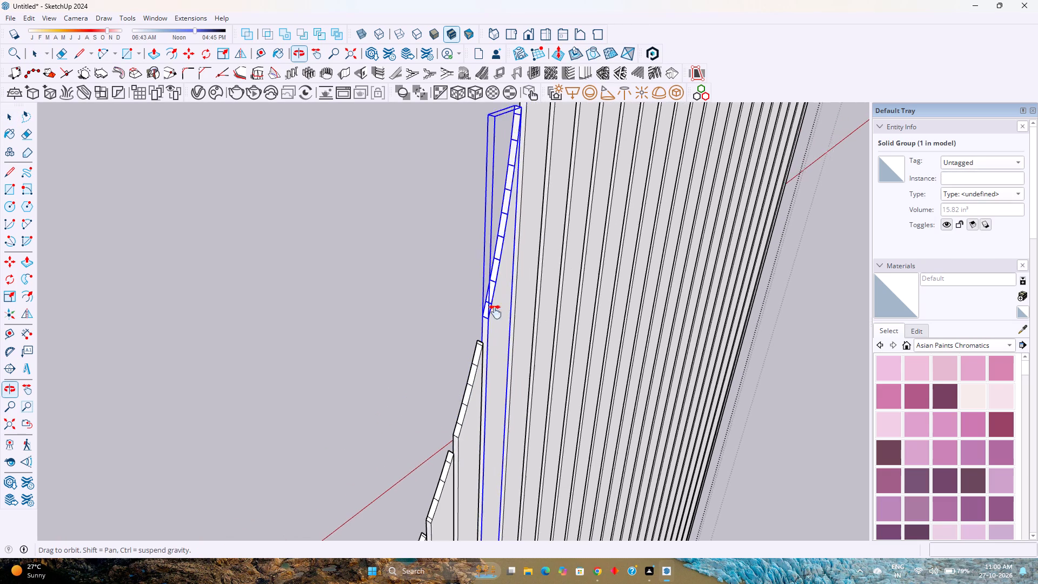
middle_click_drag(495, 312, 478, 377, "shift")
scroll(476, 206, "down", 13)
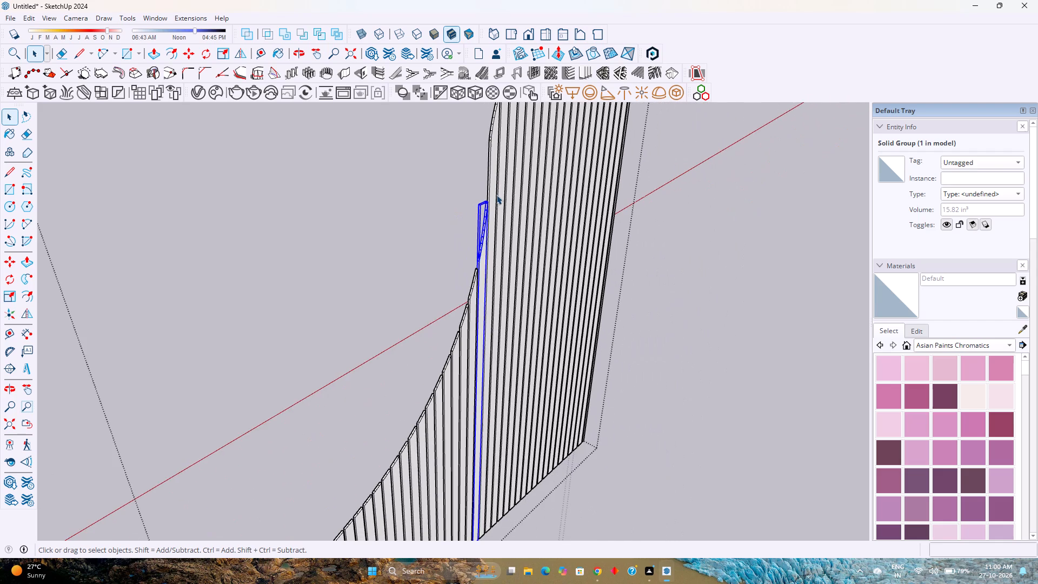
Make the twenty-ninth and thirtieth louvres, just past the steepest part of the curve, into individual groups with all their connected geometry.
middle_click_drag(496, 193, 451, 352, "shift")
scroll(451, 352, "down", 1)
scroll(450, 302, "up", 2)
triple_click(448, 304)
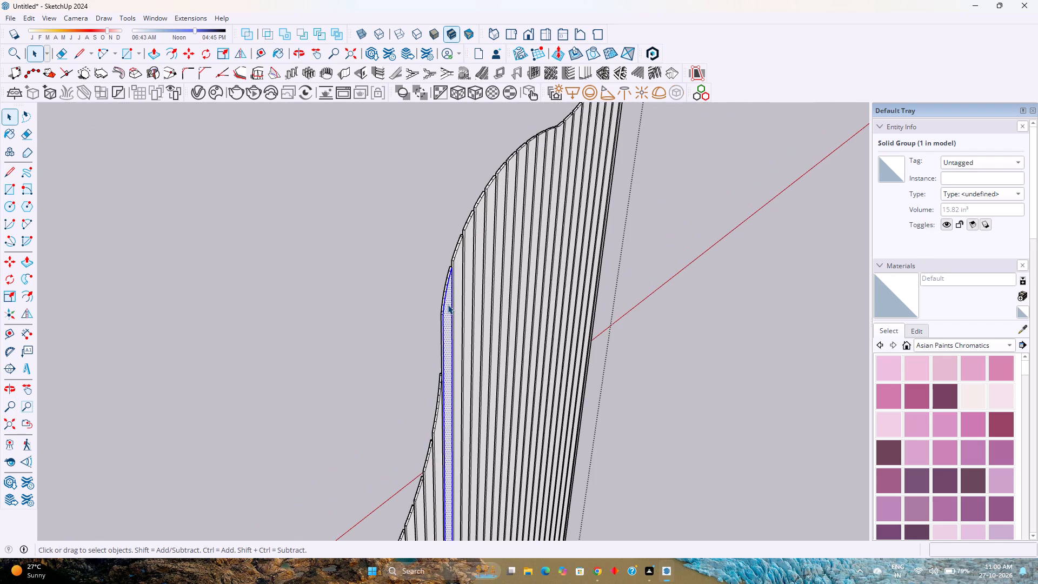
left_click(448, 304)
right_click(448, 304)
left_click(477, 102)
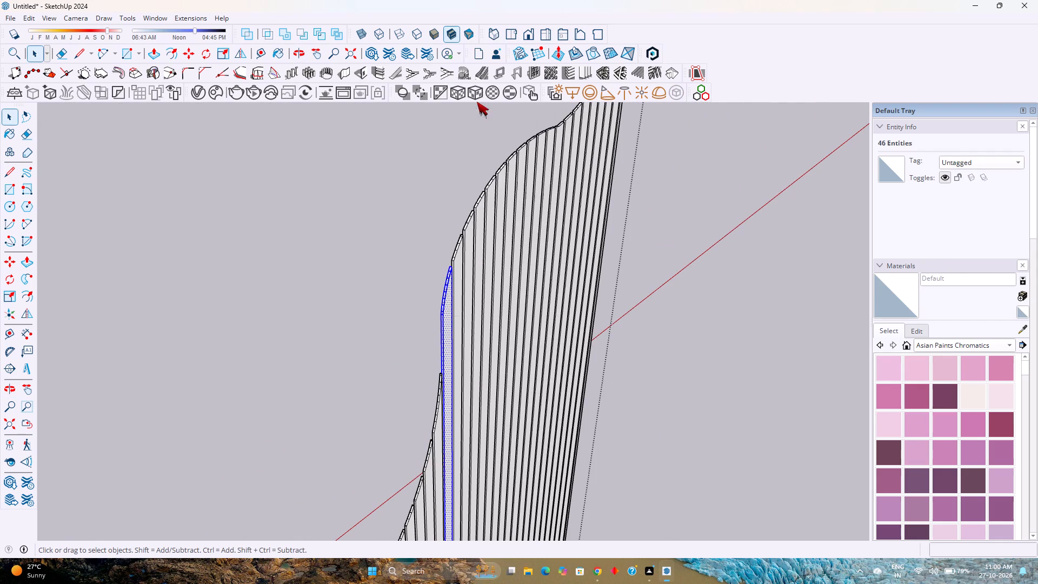
scroll(461, 249, "up", 6)
triple_click(462, 249)
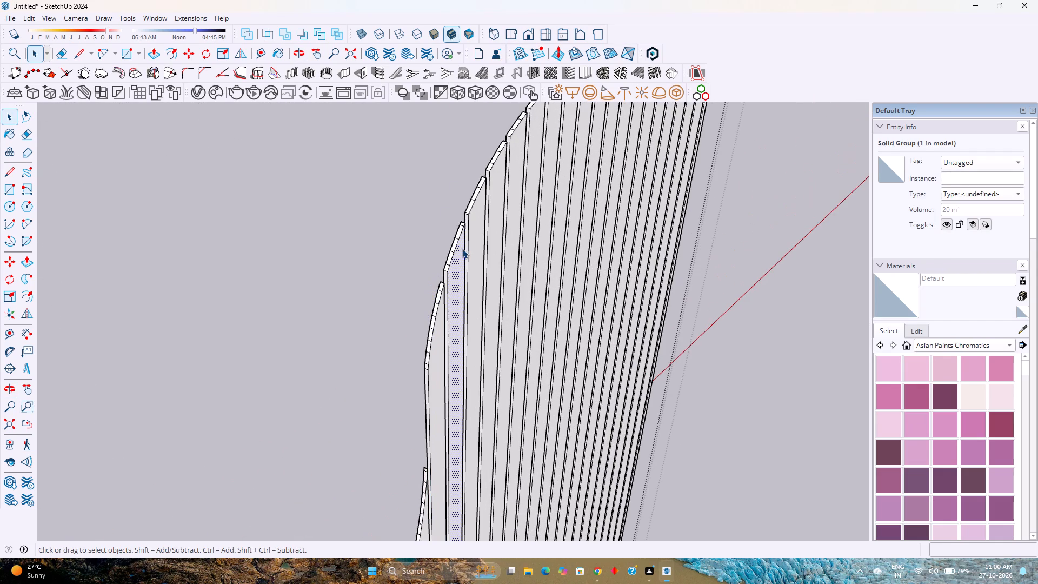
right_click(462, 249)
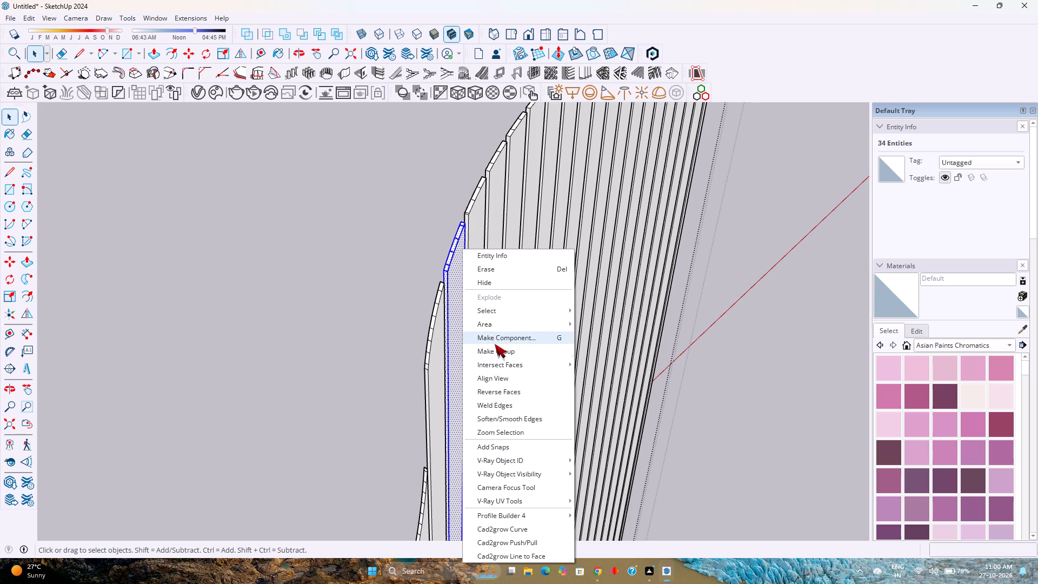
left_click(495, 345)
Make the thirty-first and thirty-second louvres of the curved panel into individual groups with all their connected geometry.
triple_click(480, 223)
left_click(480, 223)
right_click(480, 223)
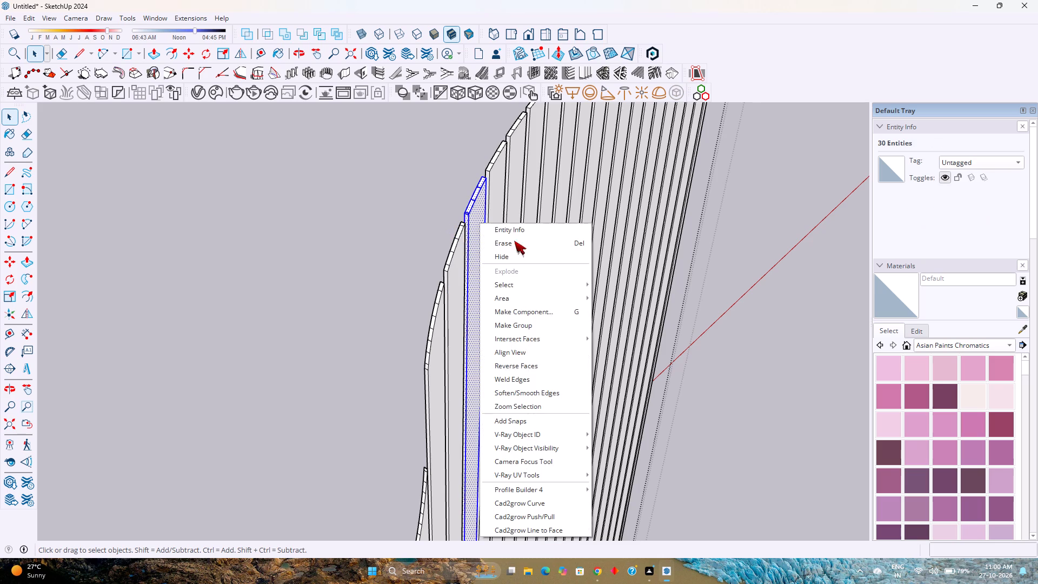
left_click(551, 324)
triple_click(501, 184)
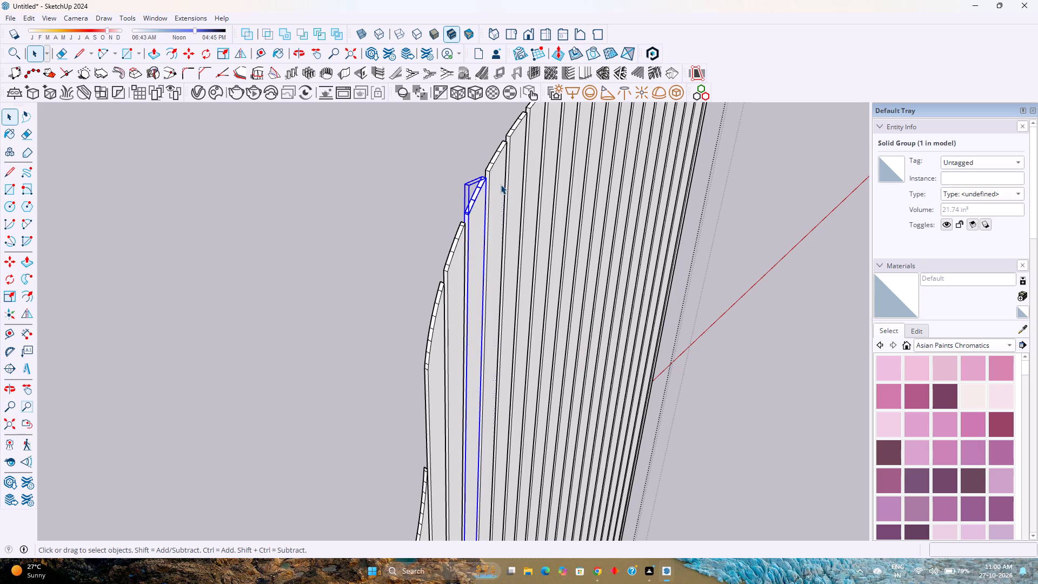
left_click(501, 184)
right_click(501, 184)
left_click(540, 288)
Make the thirty-third and thirty-fourth louvres on the upper bulge of the curve into individual groups with all their connected geometry.
middle_click_drag(513, 195, 513, 308, "shift")
double_click(514, 261)
triple_click(514, 261)
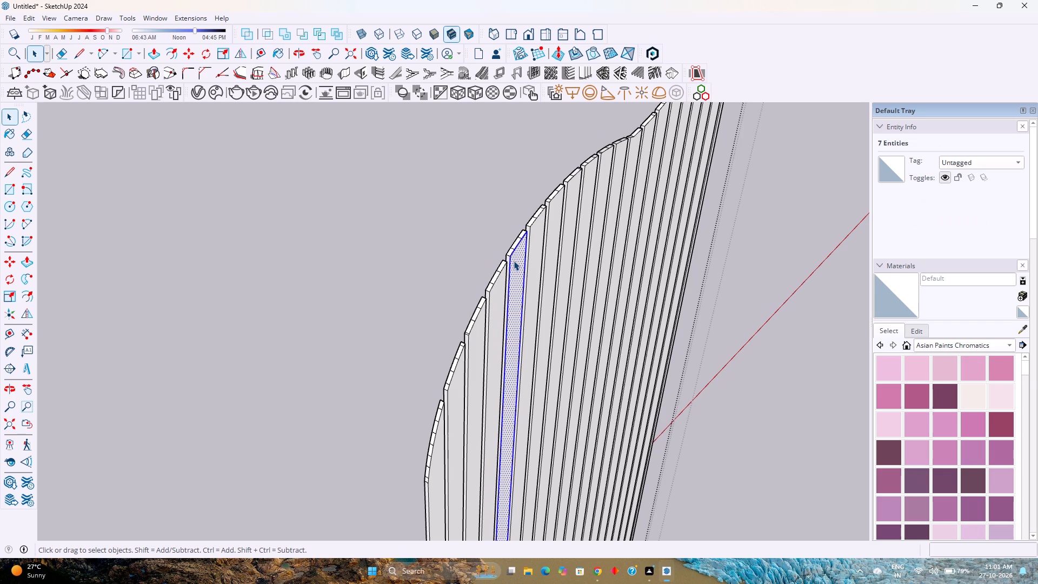
left_click(514, 261)
right_click(514, 261)
left_click(555, 363)
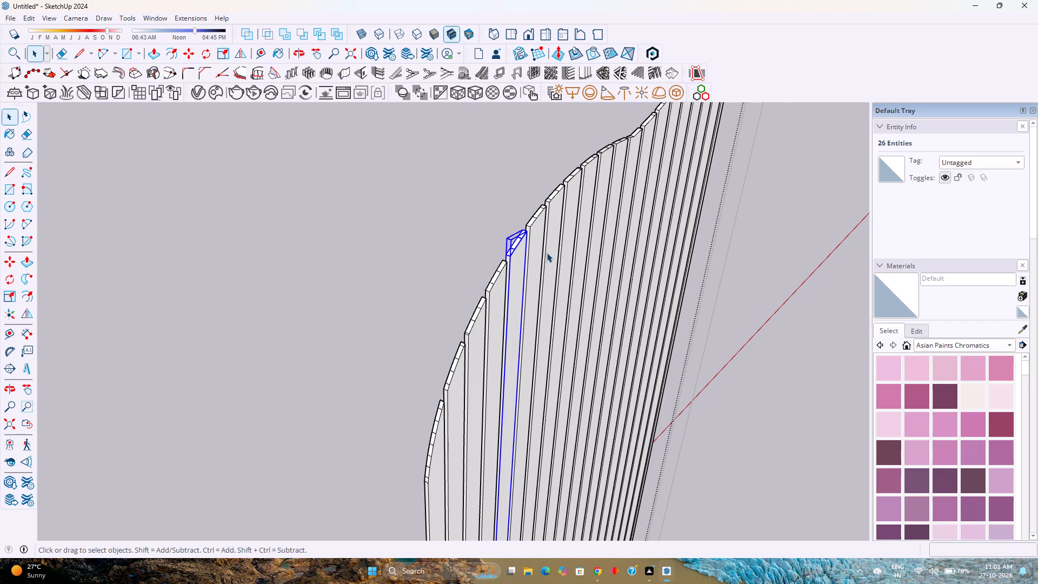
triple_click(538, 234)
left_click(538, 234)
right_click(538, 234)
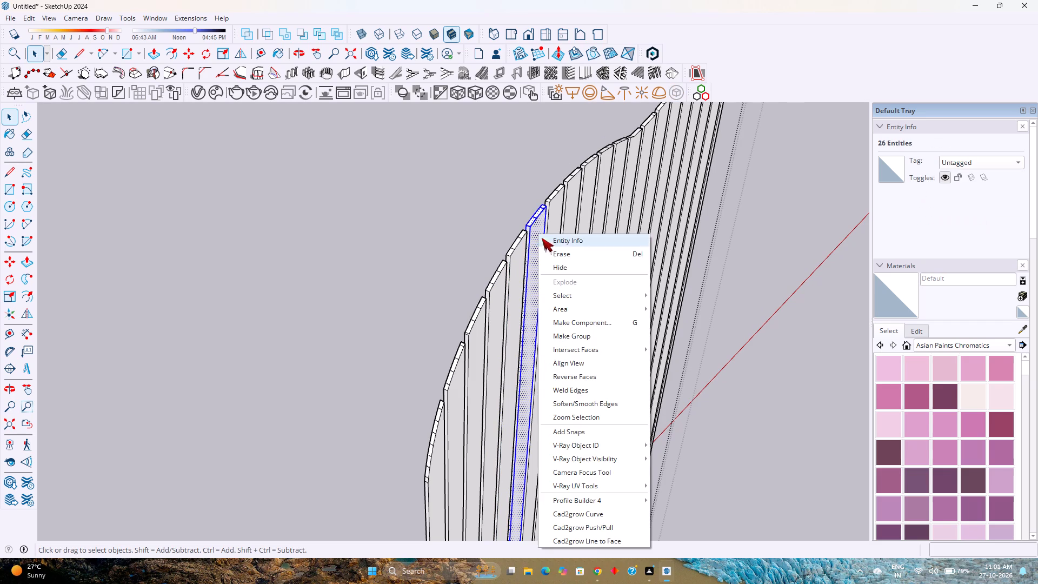
left_click(565, 334)
Make the thirty-fifth and thirty-sixth louvres of the curved panel into individual groups with all their connected geometry.
triple_click(560, 212)
left_click(560, 212)
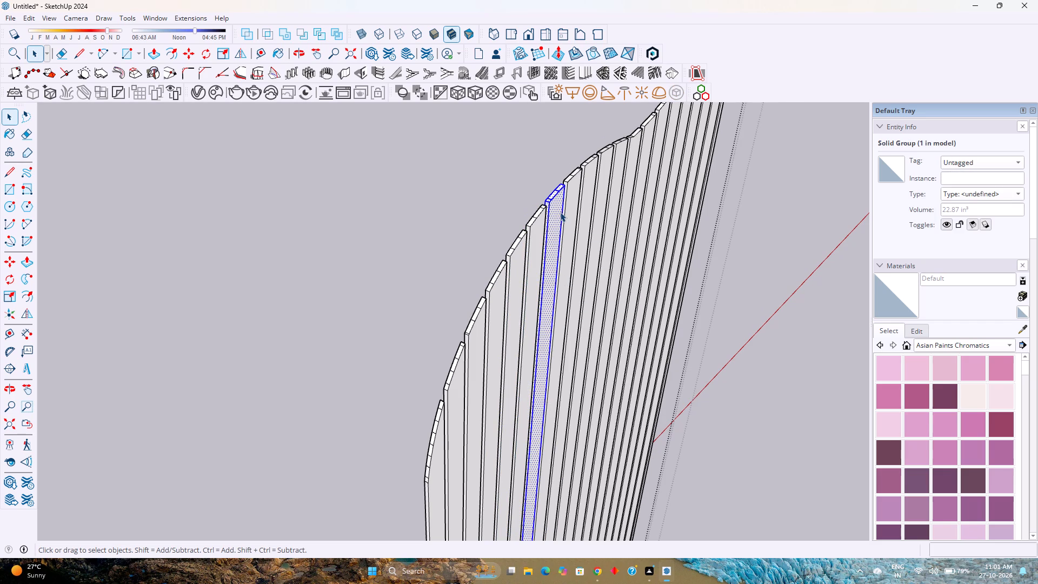
right_click(560, 212)
left_click(588, 311)
triple_click(571, 186)
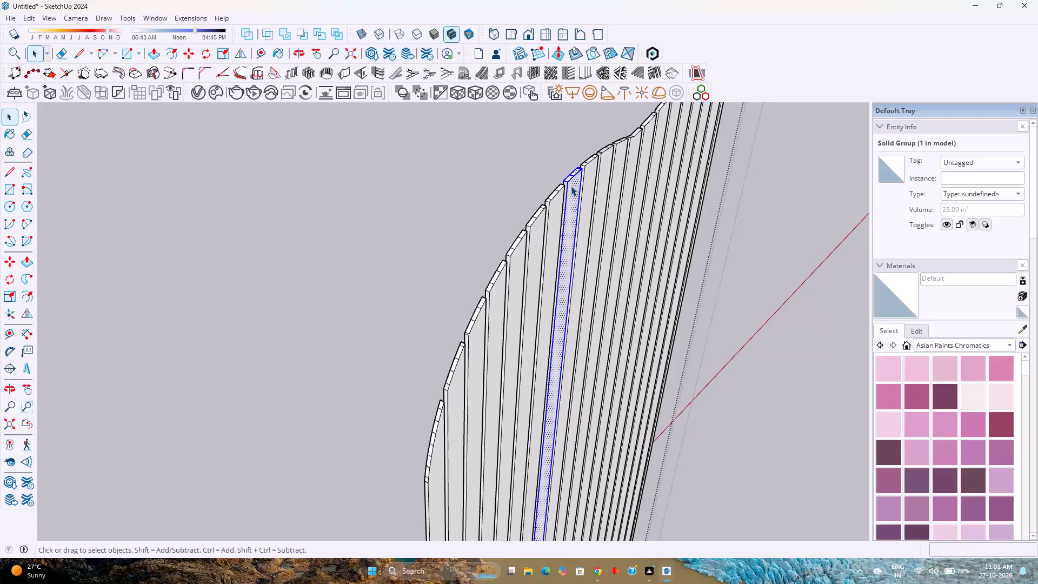
left_click(571, 186)
right_click(571, 186)
left_click(603, 289)
Make the thirty-seventh and thirty-eighth louvres, where the upper curve flattens, into individual groups with all their connected geometry.
triple_click(585, 172)
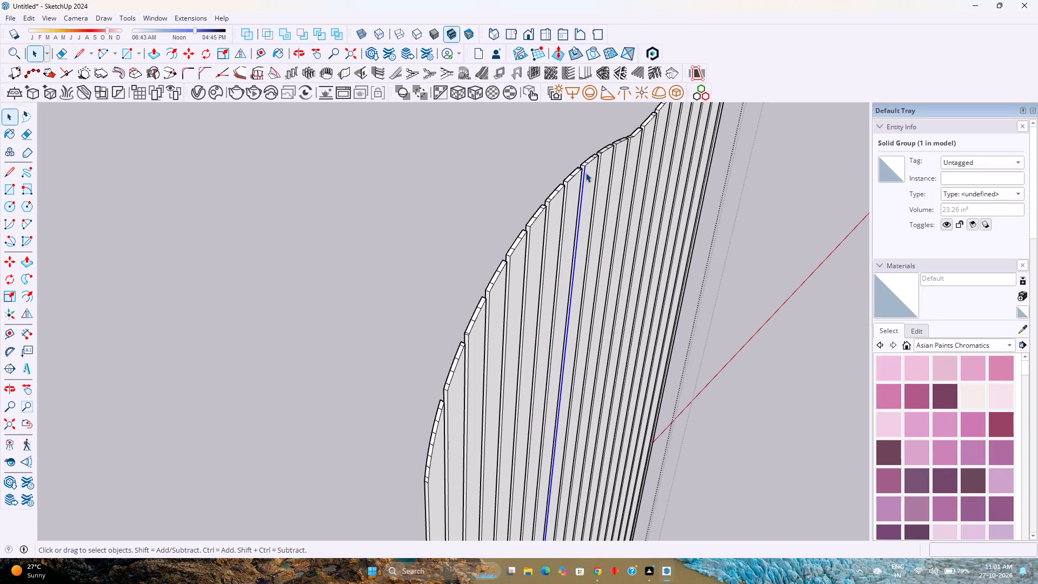
right_click(585, 172)
left_click(615, 271)
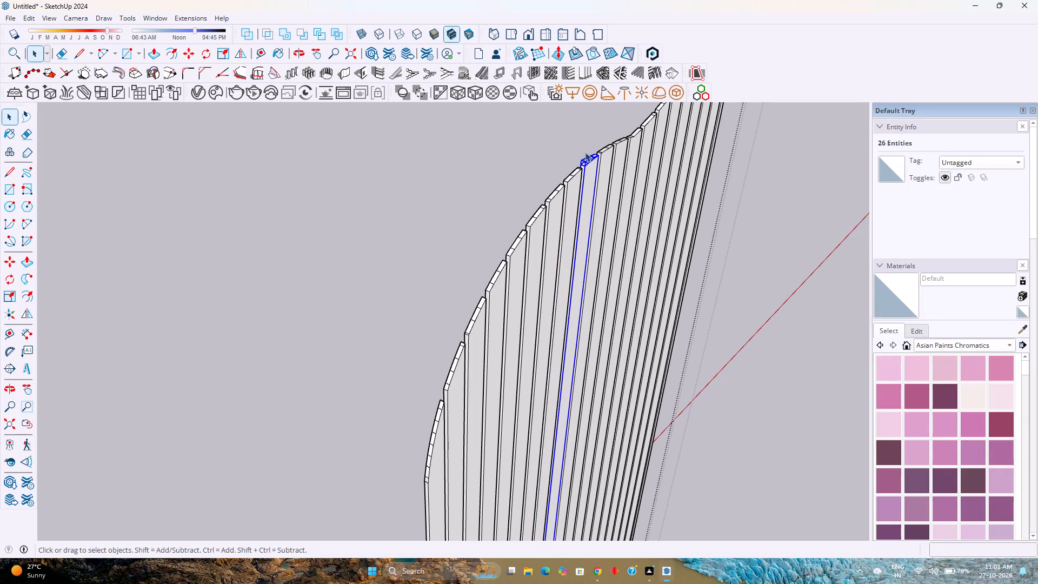
triple_click(605, 167)
left_click(605, 167)
right_click(605, 167)
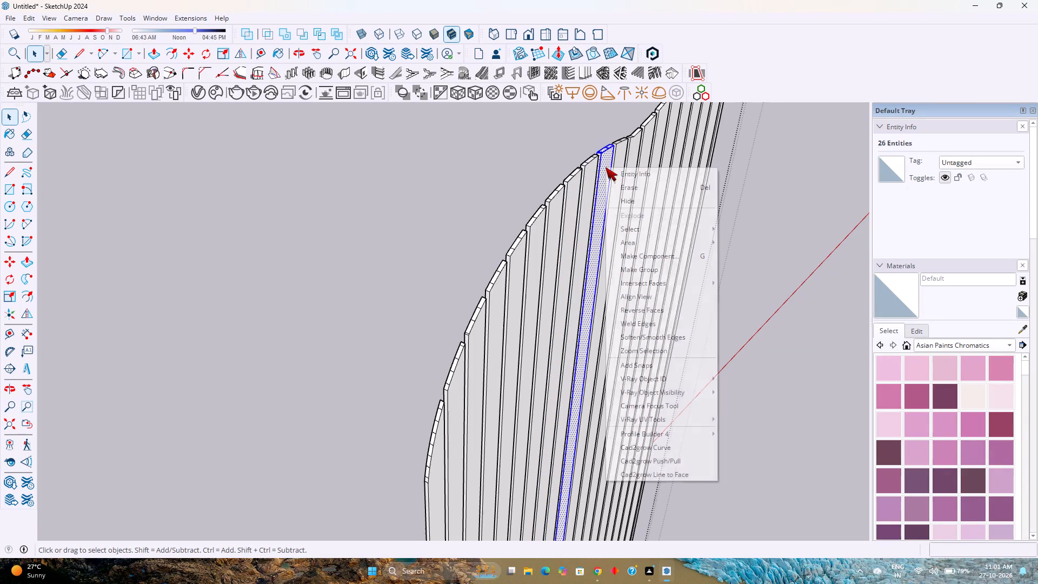
left_click(632, 268)
Make the thirty-ninth louvre and the fortieth, at the bend of the upper curve, into individual groups with all their connected geometry.
triple_click(622, 158)
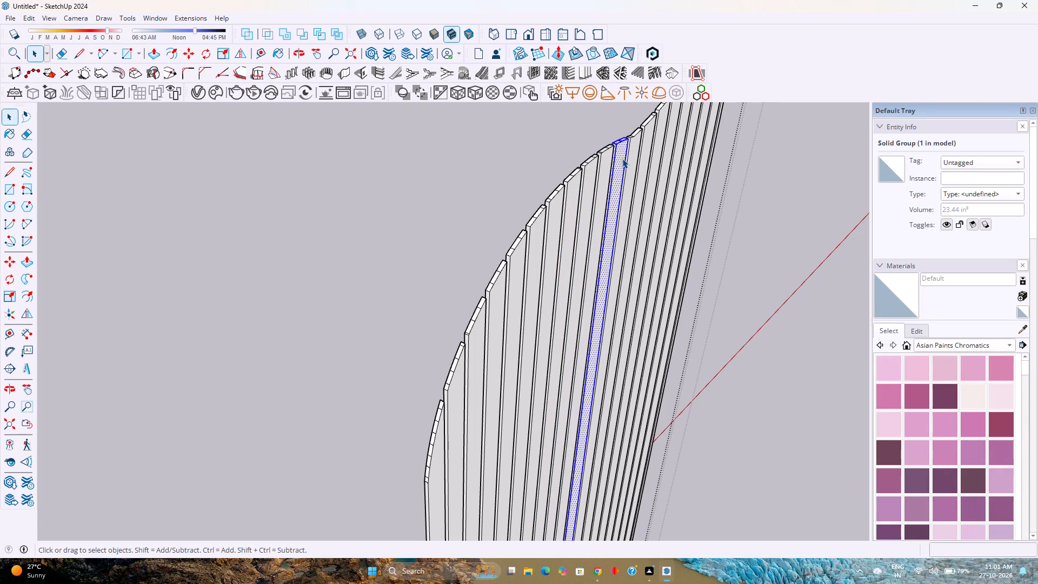
double_click(622, 158)
right_click(623, 160)
left_click(648, 263)
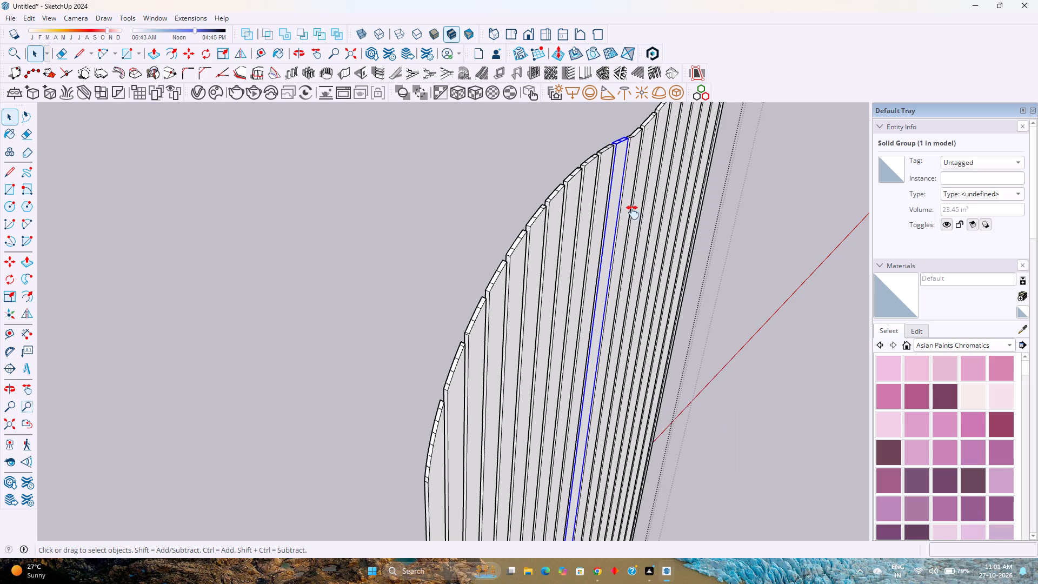
middle_click_drag(633, 213, 485, 344, "shift")
middle_click(485, 344, "shift")
triple_click(477, 294)
left_click(477, 294)
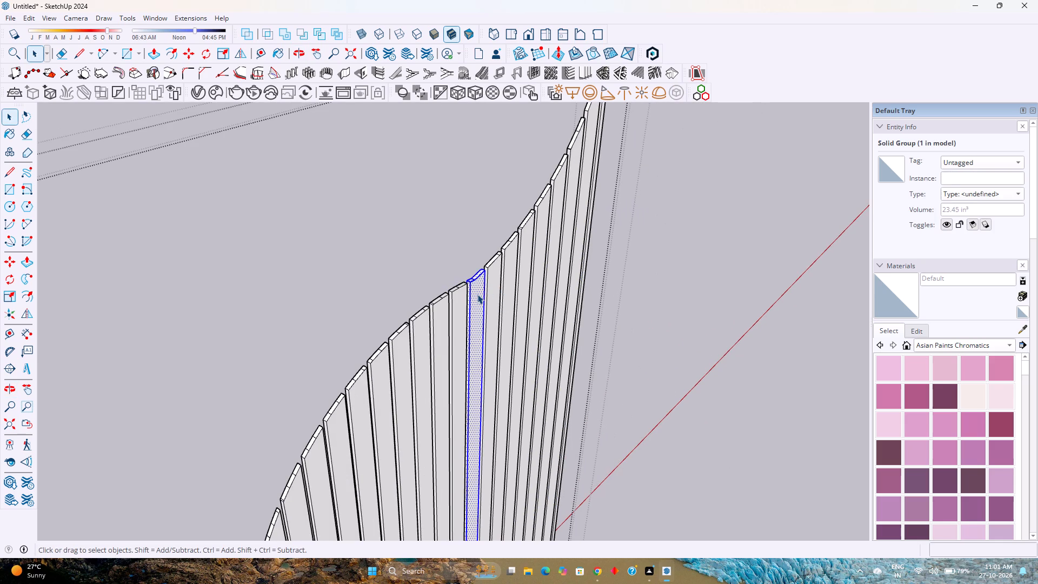
right_click(477, 294)
left_click(530, 103)
Make the forty-first and forty-second louvres, just past the upper bend, into individual groups with all their connected geometry.
triple_click(491, 275)
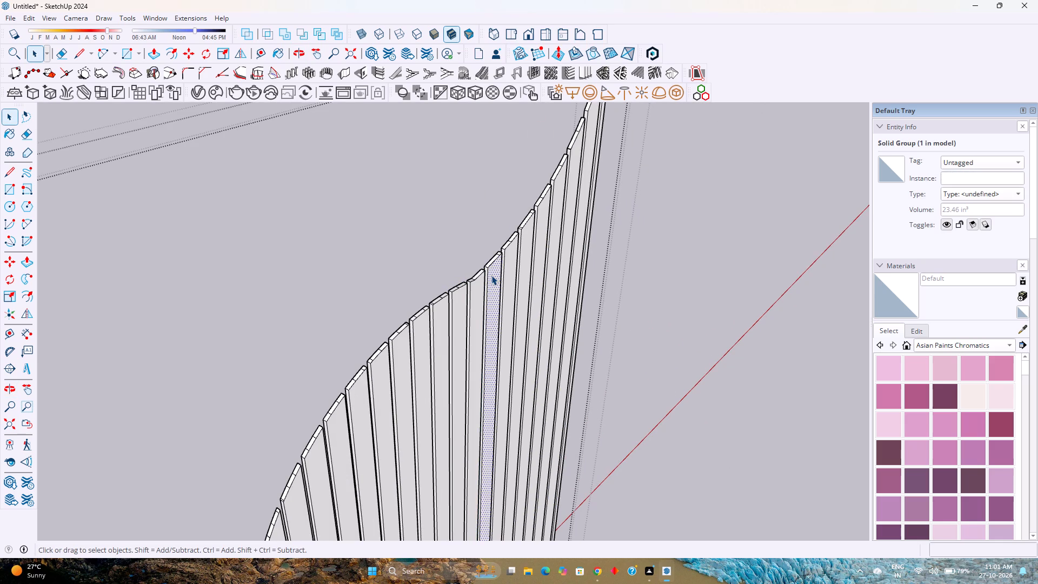
left_click(491, 275)
right_click(491, 275)
left_click(517, 106)
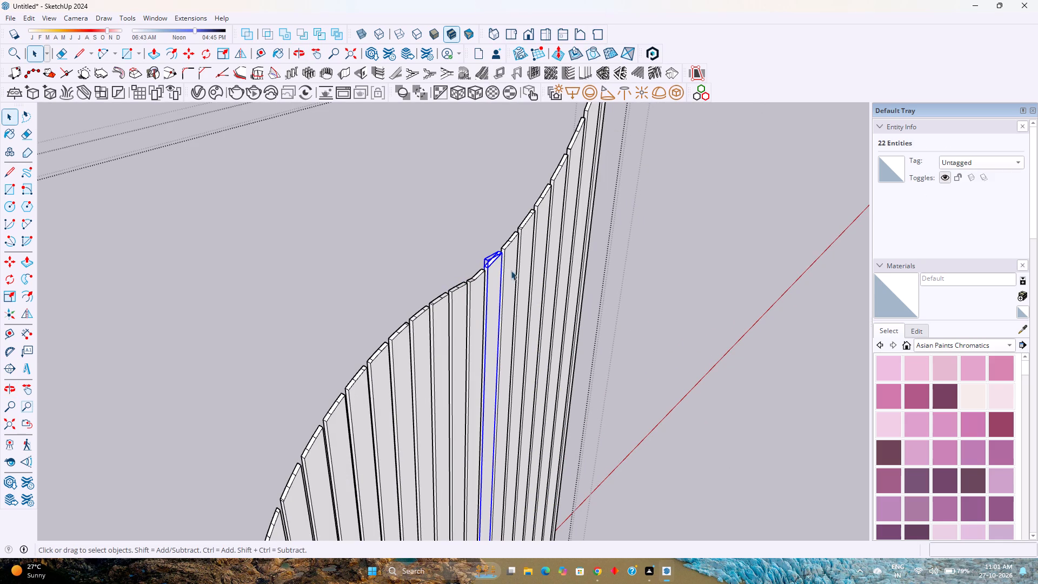
triple_click(514, 264)
left_click(514, 264)
right_click(514, 264)
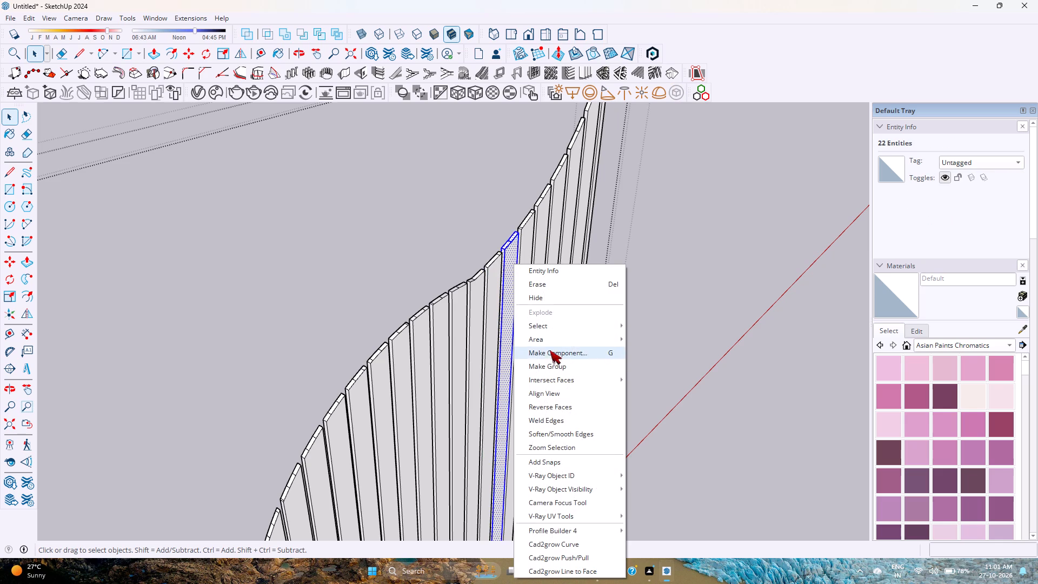
left_click(551, 364)
Make the forty-third and forty-fourth louvres on the final rise of the curve into individual groups with all their connected geometry.
triple_click(528, 237)
right_click(528, 237)
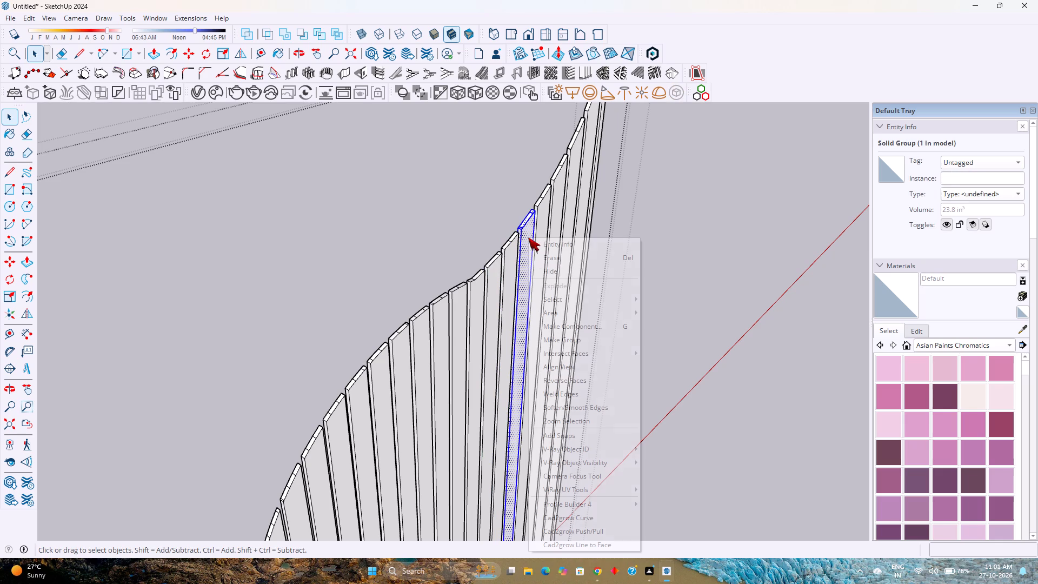
left_click(574, 343)
triple_click(542, 212)
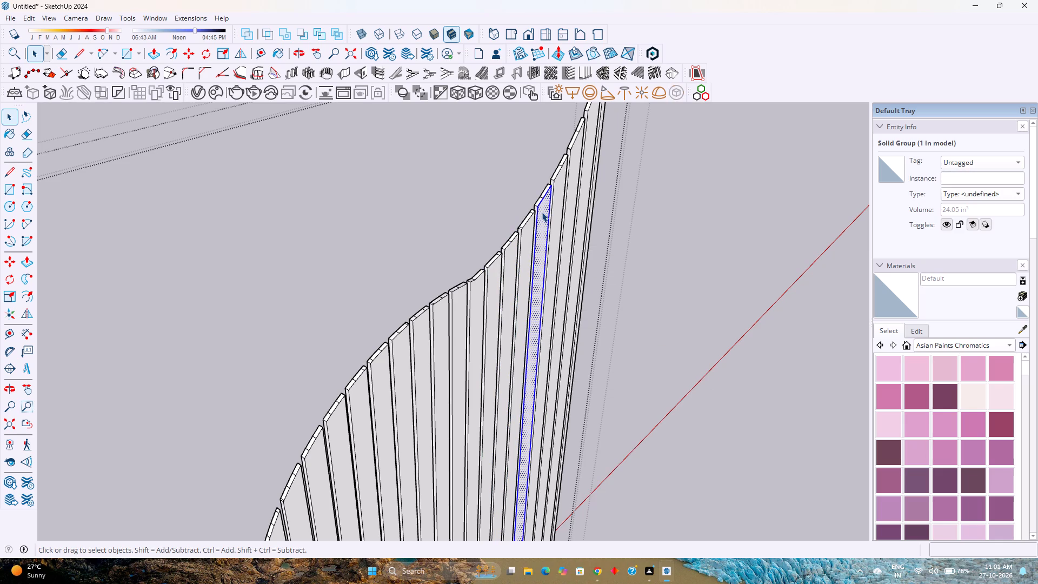
left_click(542, 212)
right_click(542, 212)
left_click(569, 313)
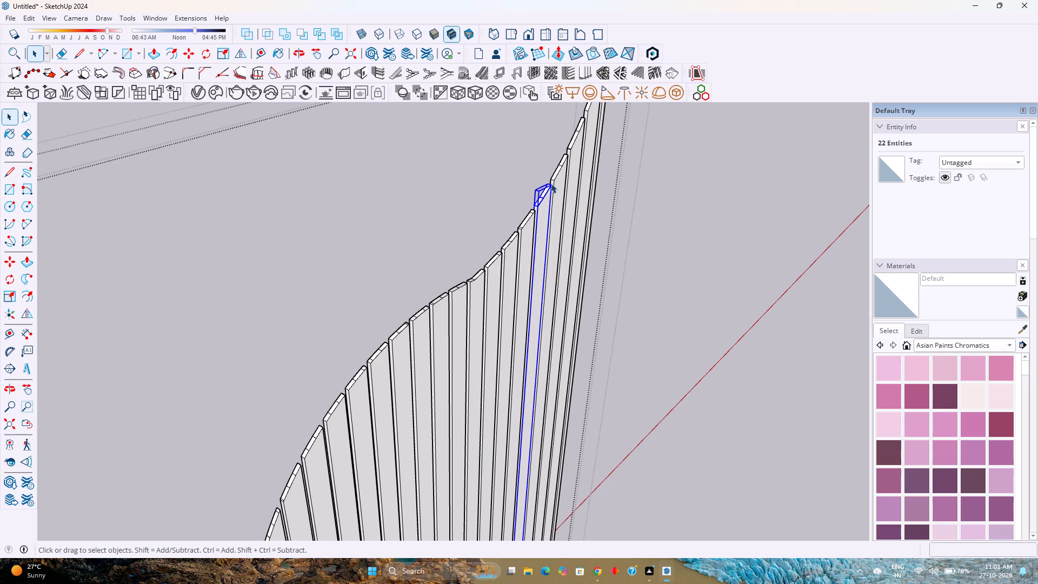
Make the forty-fifth and forty-sixth louvres of the curved panel into individual groups with all their connected geometry.
triple_click(560, 180)
left_click(560, 180)
right_click(560, 180)
left_click(587, 282)
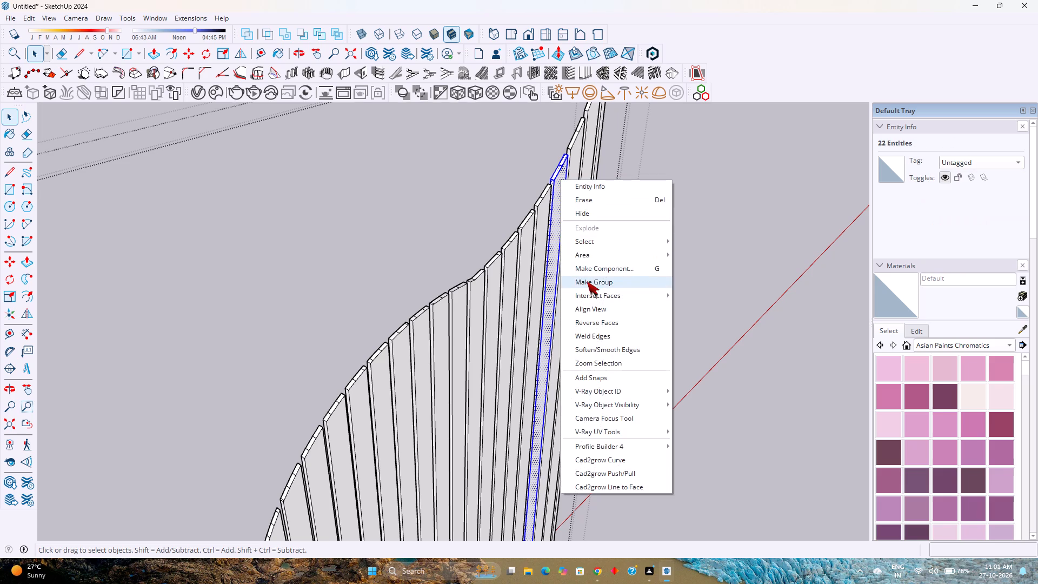
double_click(578, 175)
triple_click(578, 170)
double_click(578, 170)
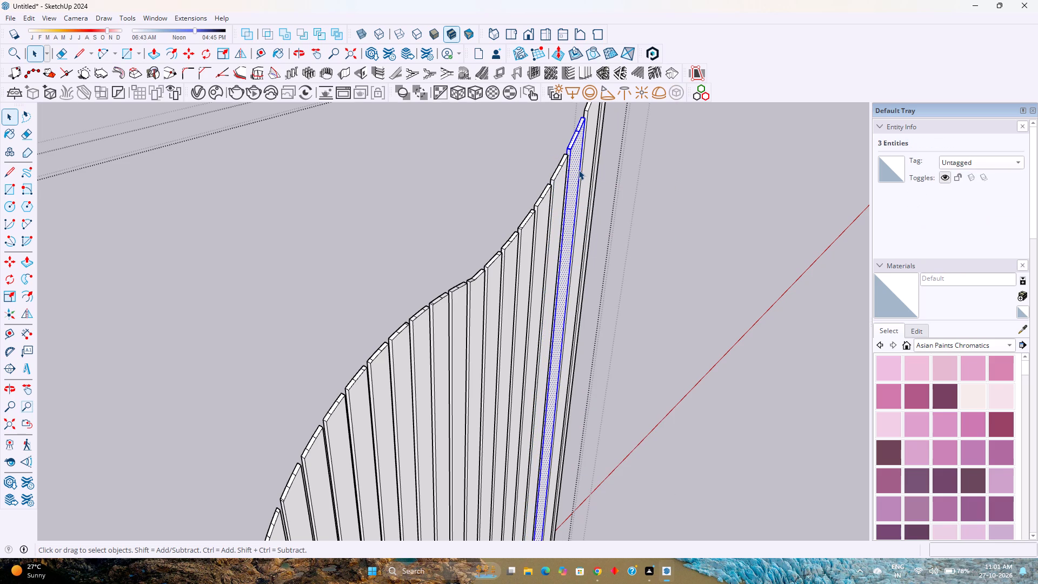
right_click(578, 170)
left_click(615, 274)
Make the forty-seventh louvre and the narrow last louvre at the panel's tallest end into individual groups with all their connected geometry.
middle_click_drag(594, 176, 526, 338, "shift")
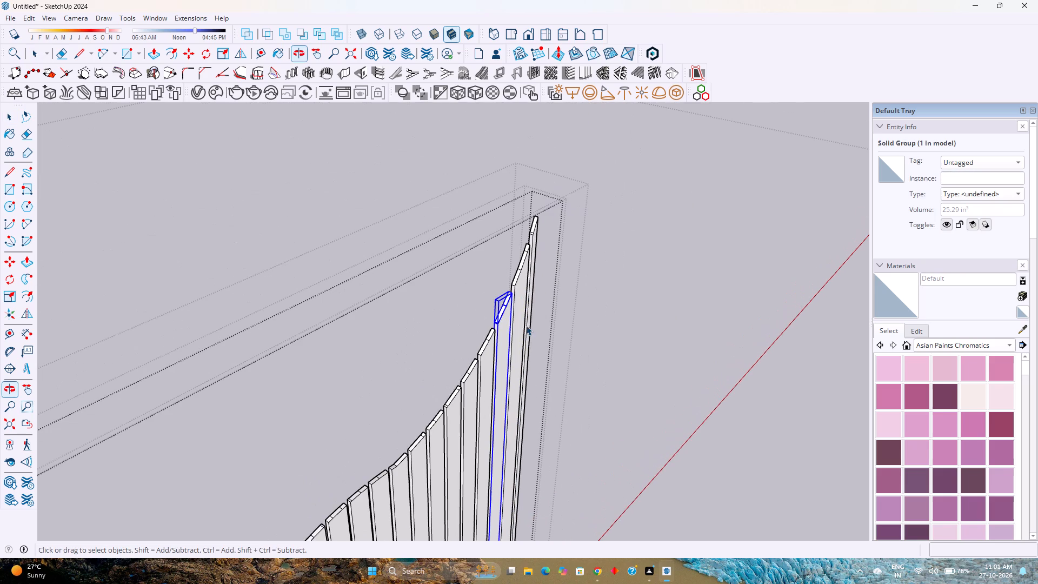
triple_click(521, 284)
double_click(521, 284)
right_click(521, 284)
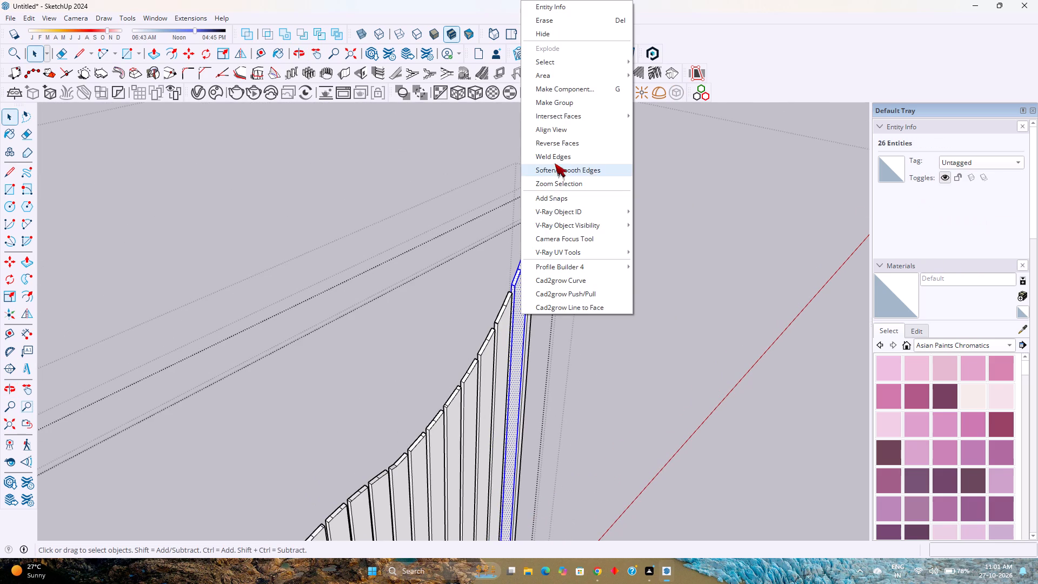
left_click(562, 103)
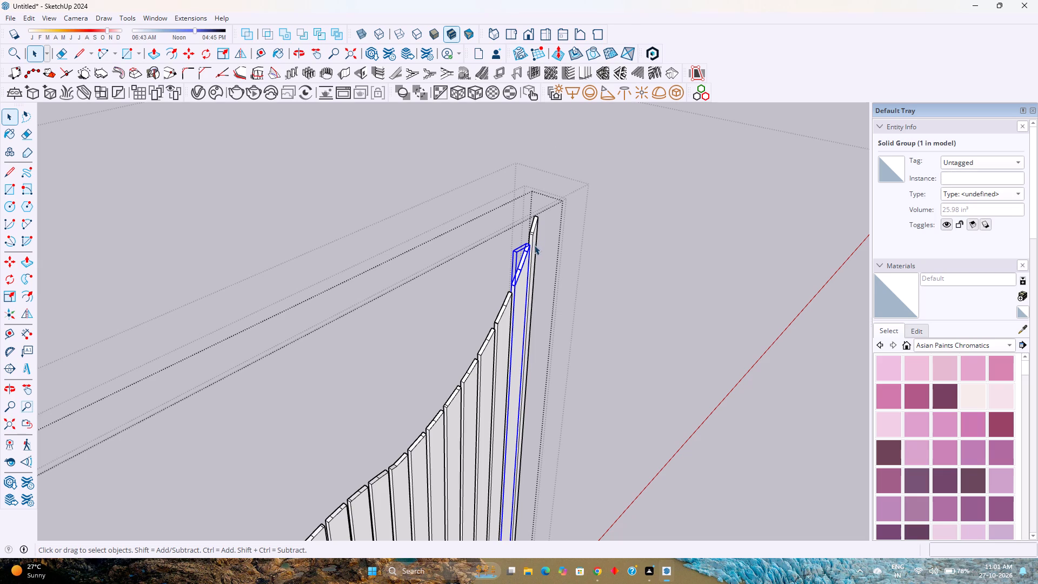
scroll(534, 238, "up", 5)
triple_click(534, 235)
left_click(534, 235)
right_click(534, 235)
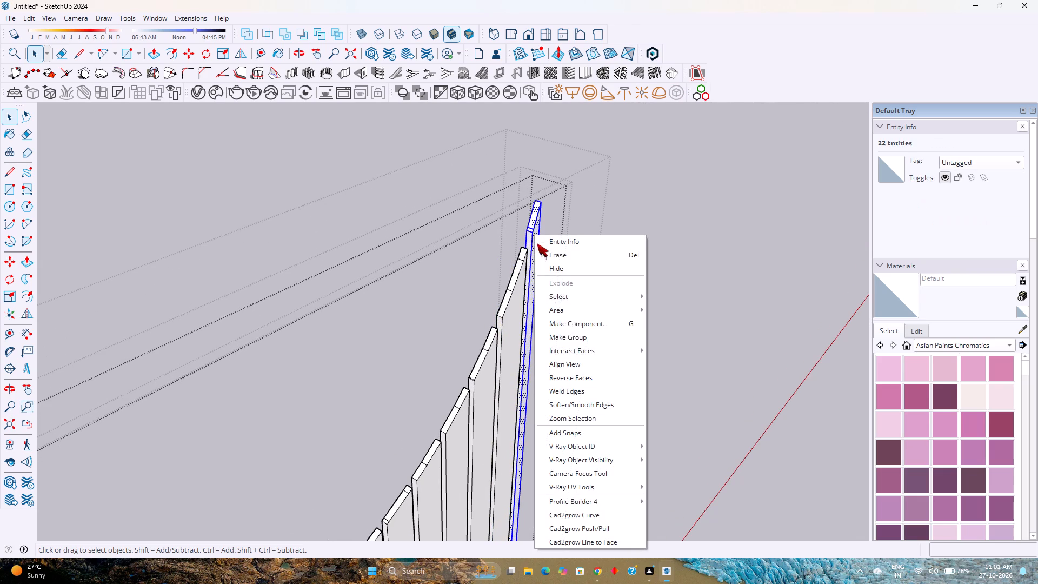
left_click(577, 336)
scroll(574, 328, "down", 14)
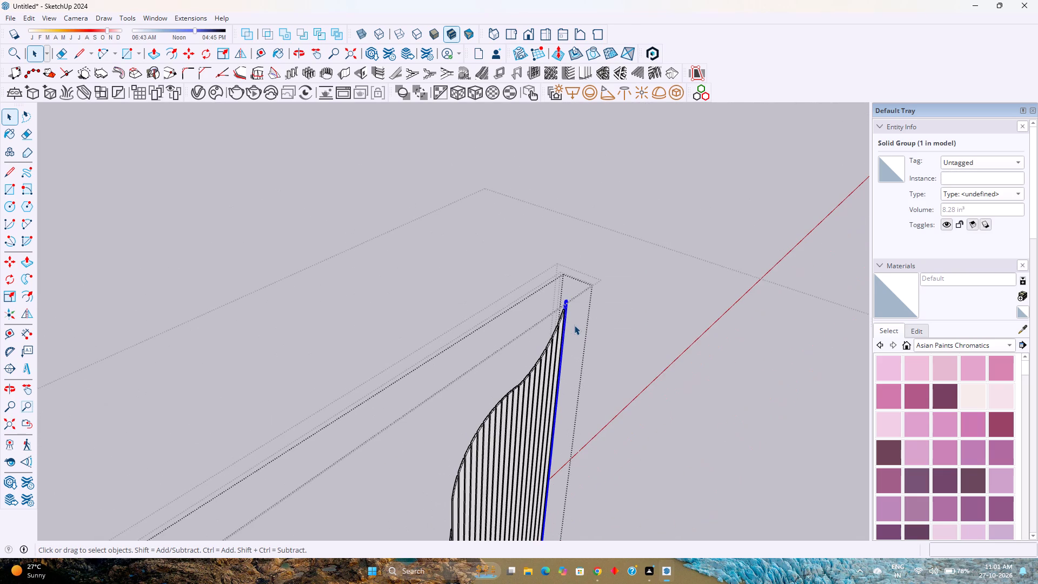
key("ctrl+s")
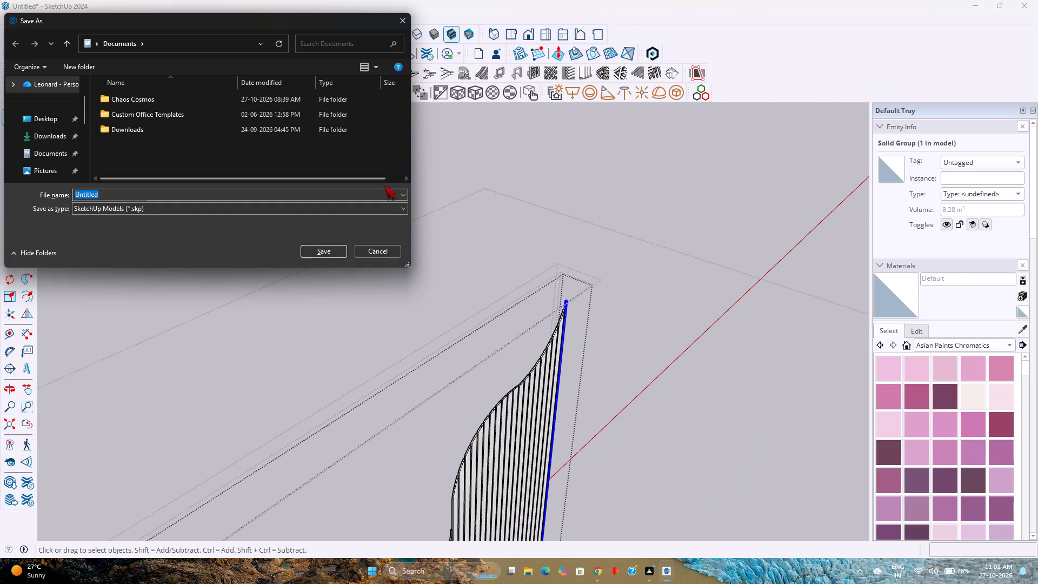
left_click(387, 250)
Select everything inside the curved panel to check that all louvres are grouped, and exit the panel group.
key("ctrl+a")
scroll(405, 267, "down", 5)
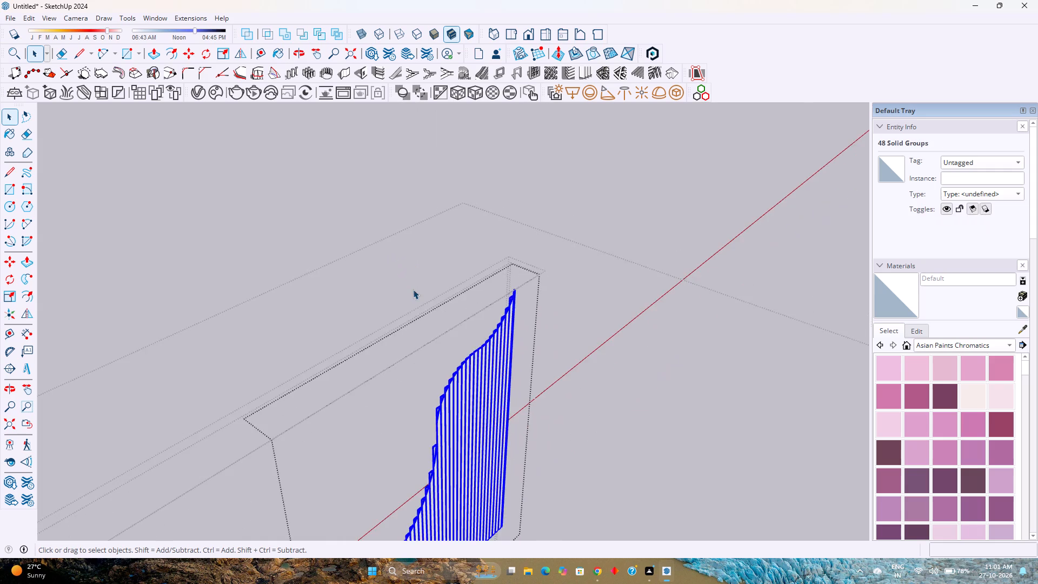
scroll(413, 289, "down", 2)
middle_click_drag(406, 290, 310, 205)
middle_click(310, 205)
key("Escape")
scroll(350, 323, "down", 3)
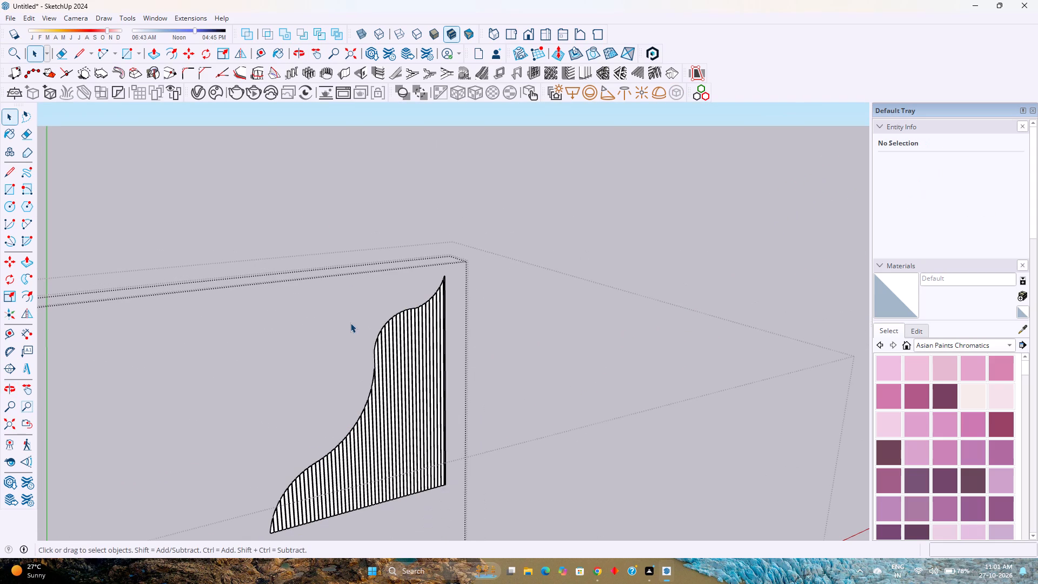
Move the curved louvre panel group from its bottom outer corner about 10' 10" onto the face of the grooved white panel.
left_click(403, 351)
scroll(403, 351, "down", 4)
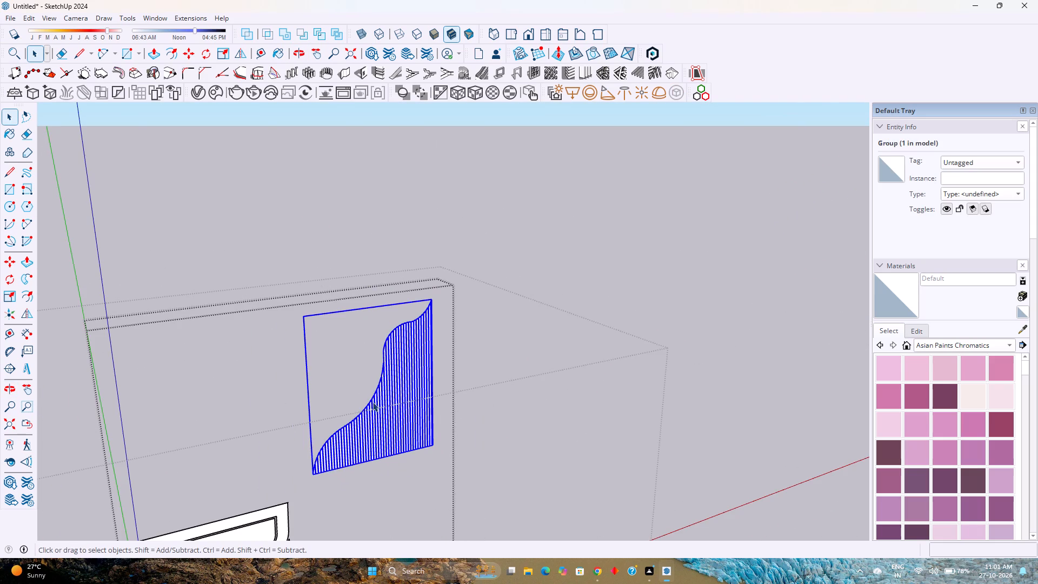
scroll(372, 402, "down", 3)
middle_click_drag(348, 430, 345, 330, "shift")
middle_click_drag(345, 330, 347, 322, "shift")
scroll(415, 395, "up", 9)
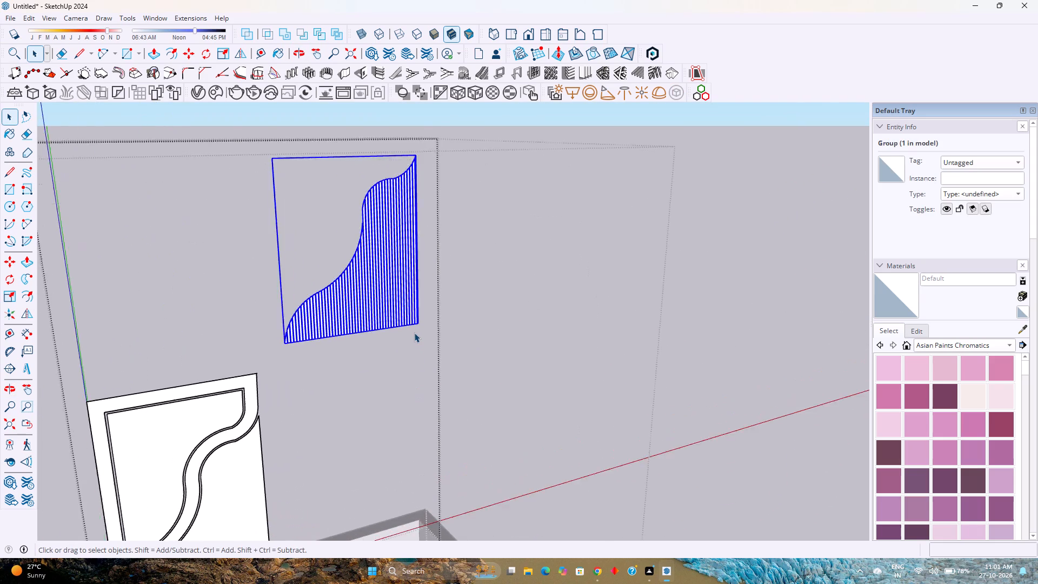
scroll(414, 333, "up", 6)
key("m")
scroll(414, 329, "up", 13)
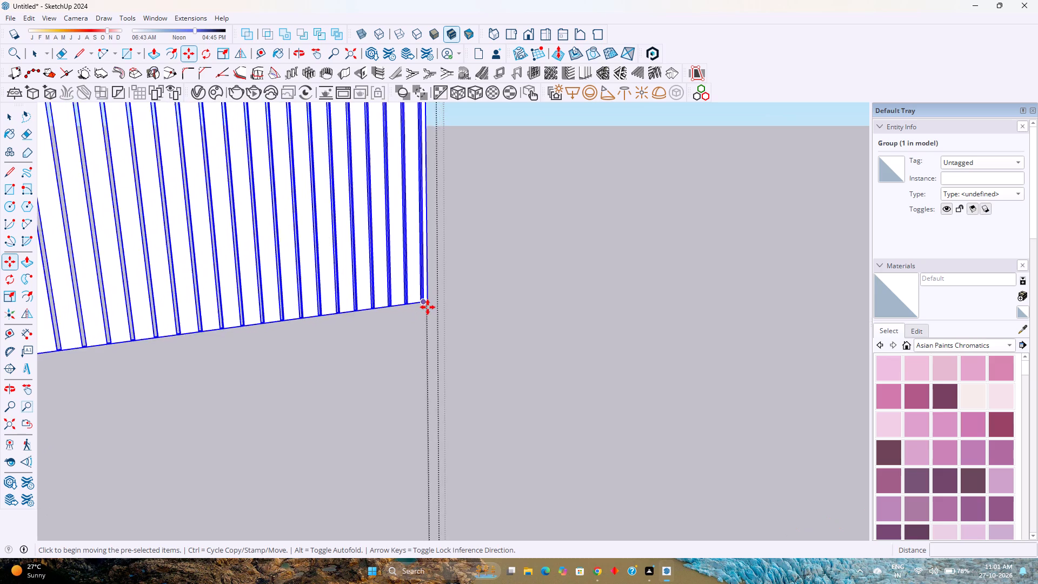
scroll(428, 307, "up", 1)
middle_click_drag(428, 307, 228, 363)
scroll(229, 364, "down", 7)
scroll(241, 339, "up", 6)
left_click(124, 317)
scroll(124, 317, "down", 2)
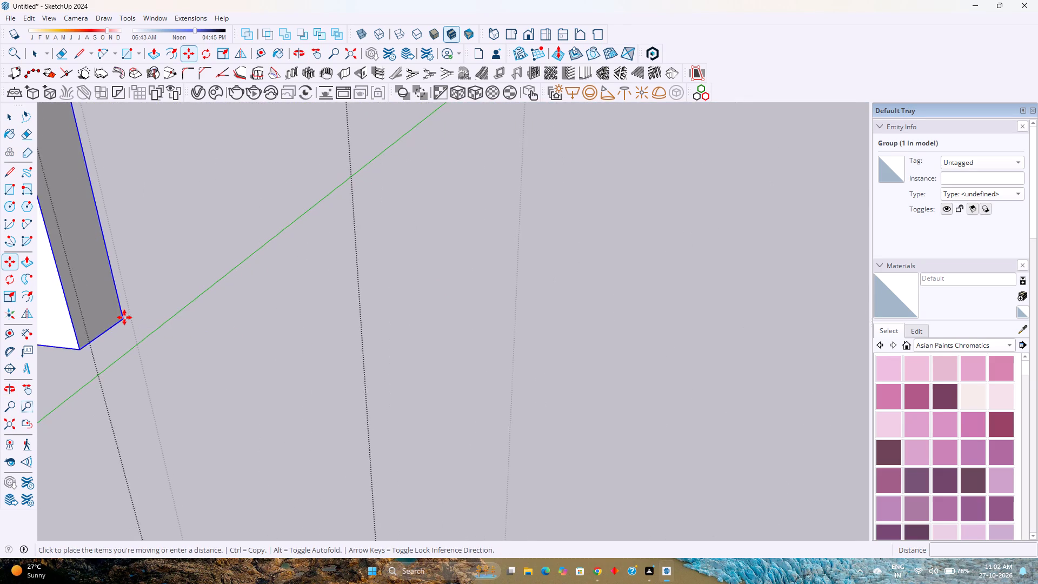
scroll(124, 317, "down", 20)
scroll(124, 317, "down", 8)
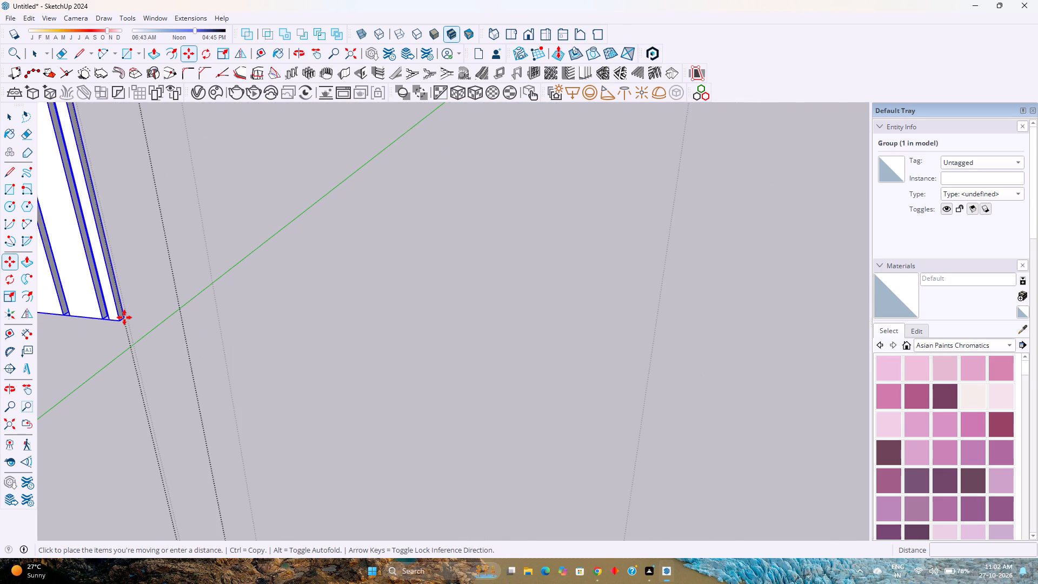
scroll(124, 317, "down", 3)
scroll(124, 317, "up", 1, "shift")
middle_click_drag(124, 317, 508, 277, "shift")
scroll(508, 277, "down", 18)
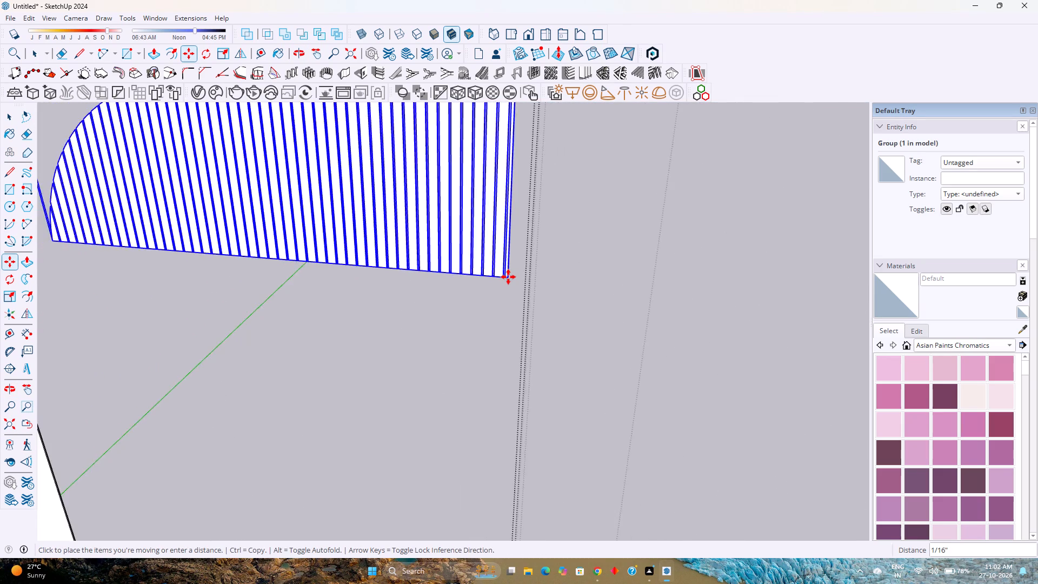
scroll(508, 277, "down", 10)
scroll(357, 464, "up", 10)
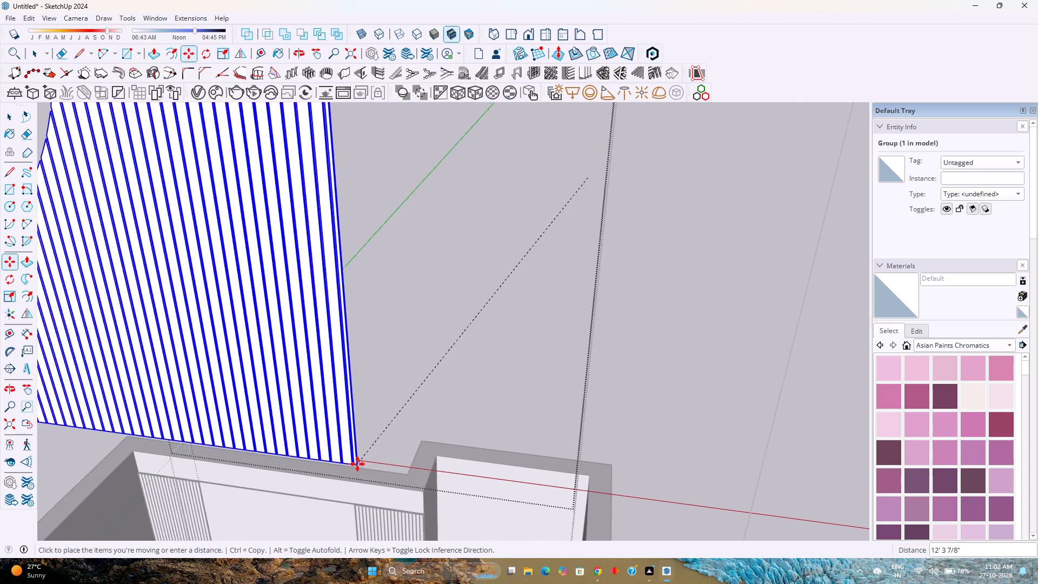
scroll(357, 464, "up", 19)
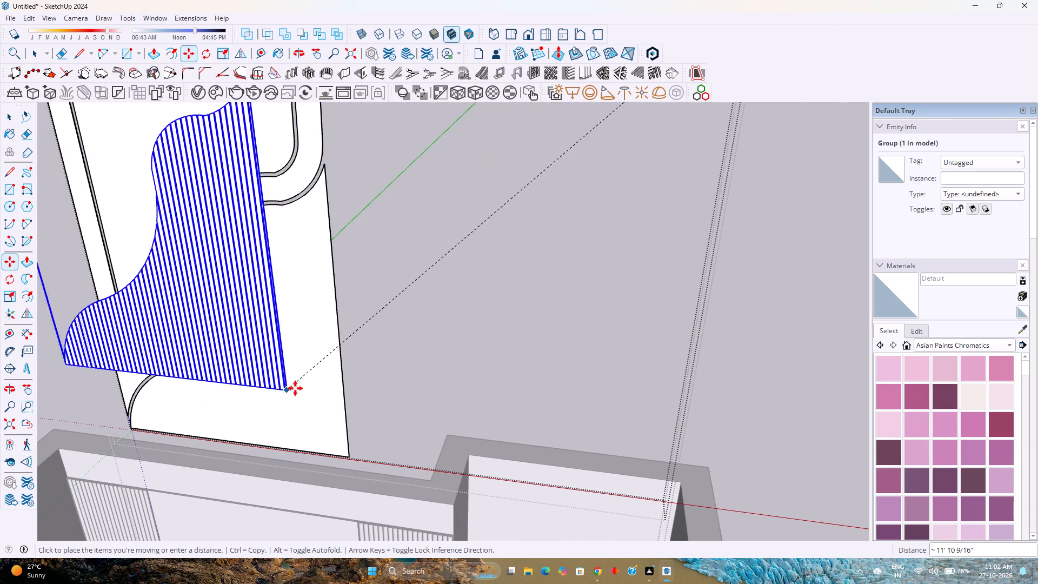
left_click(320, 371)
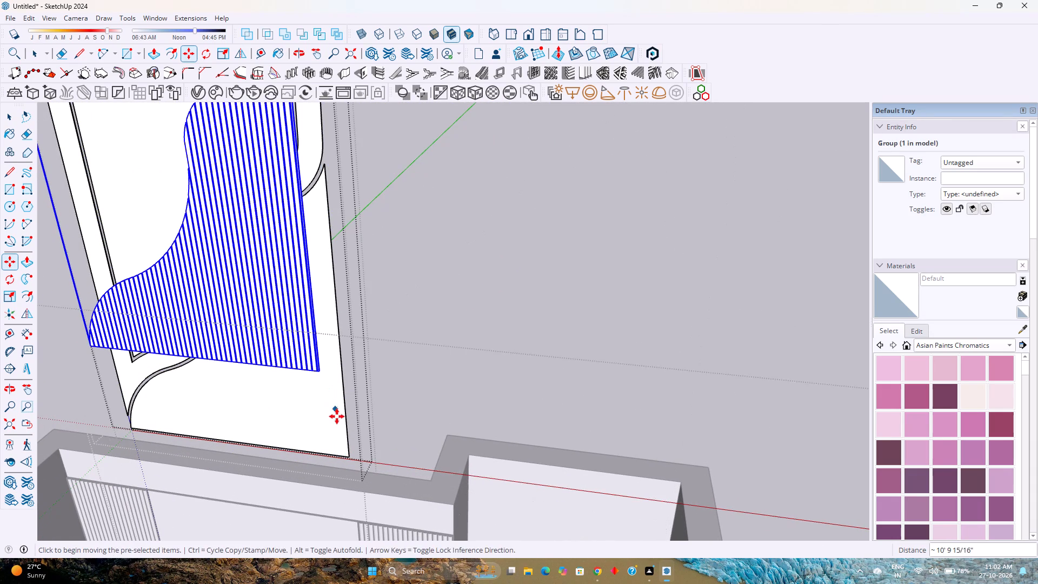
Move the louvre panel again by its bottom outer corner to the grooved panel's bottom corner, aligning it below the wavy border, and deselect it.
scroll(337, 416, "up", 1)
middle_click_drag(337, 416, 131, 403)
middle_click(131, 403)
scroll(265, 329, "up", 8)
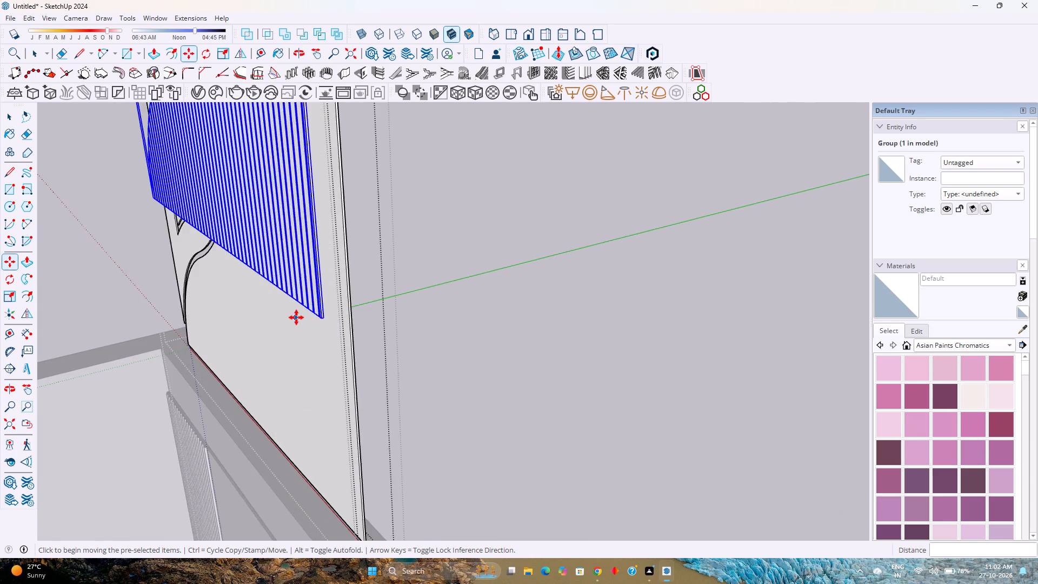
scroll(296, 317, "up", 11)
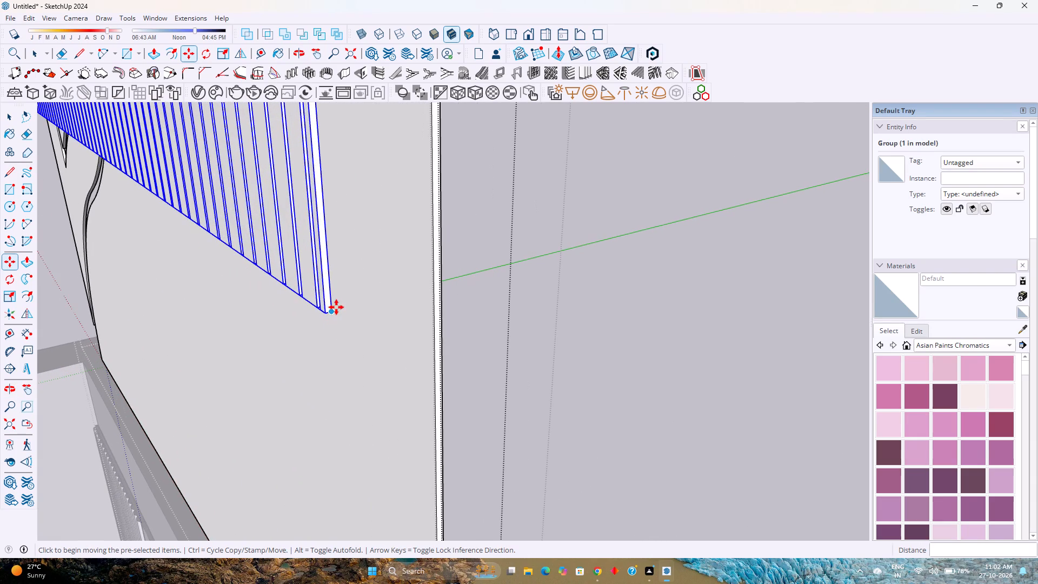
left_click(332, 310)
scroll(332, 310, "down", 15)
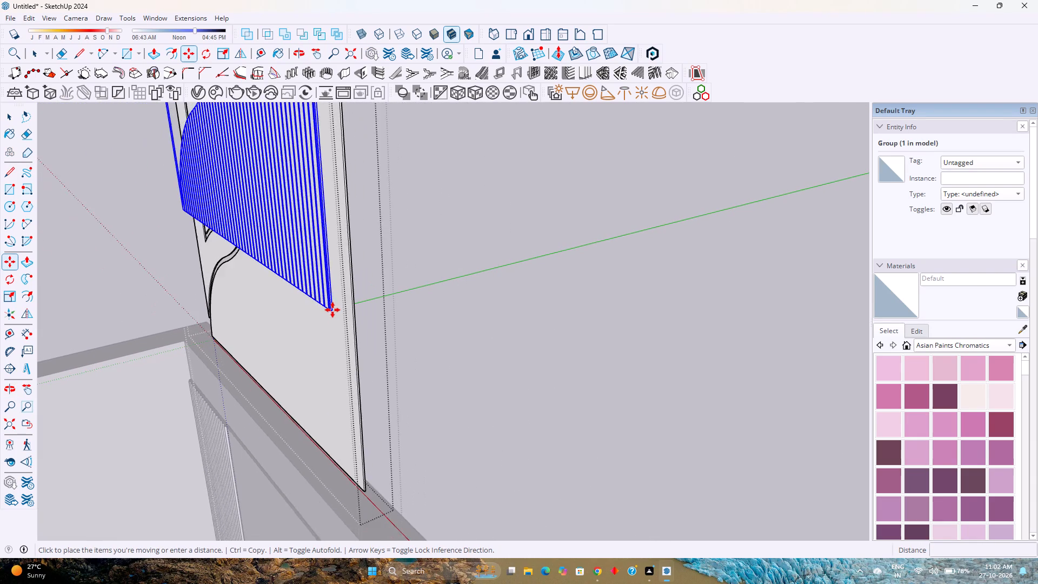
scroll(332, 310, "down", 3)
scroll(353, 449, "up", 16)
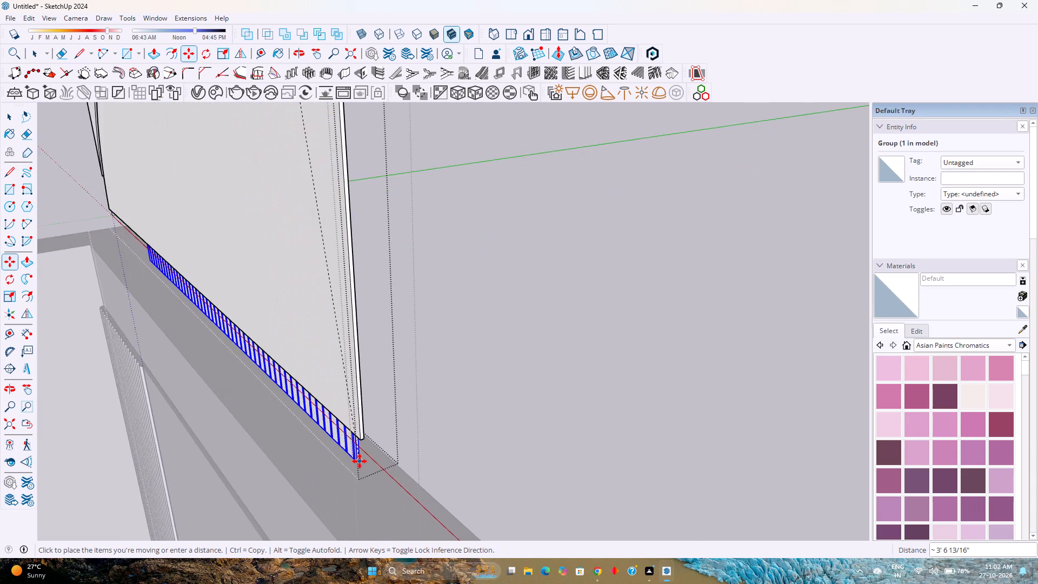
scroll(360, 461, "up", 5)
left_click(364, 408)
scroll(445, 436, "down", 5)
key("space")
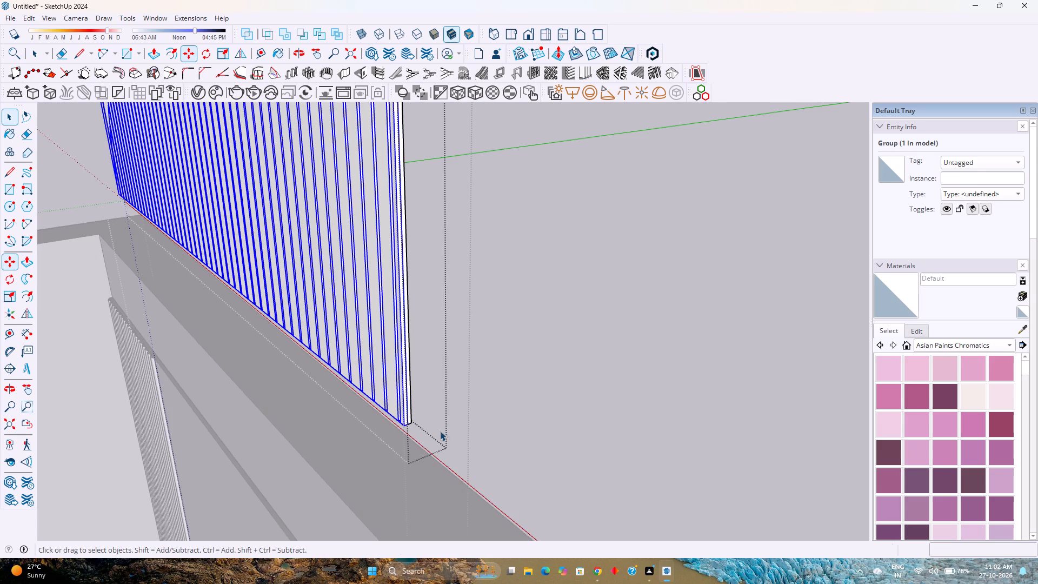
scroll(388, 430, "down", 5)
key("Escape")
scroll(396, 430, "down", 13)
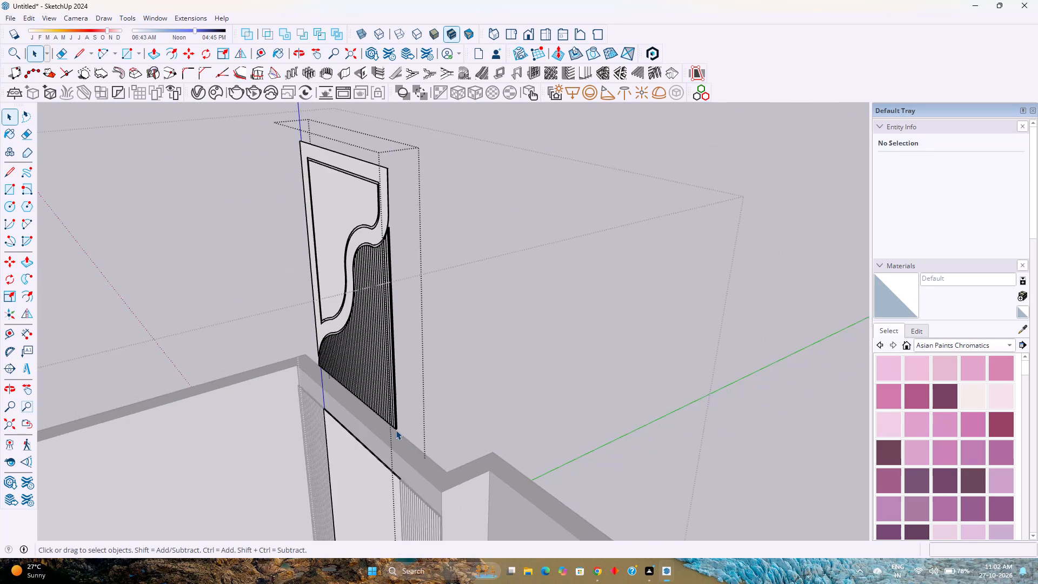
middle_click_drag(396, 430, 657, 357)
middle_click(657, 357)
key("Escape")
scroll(580, 341, "down", 2)
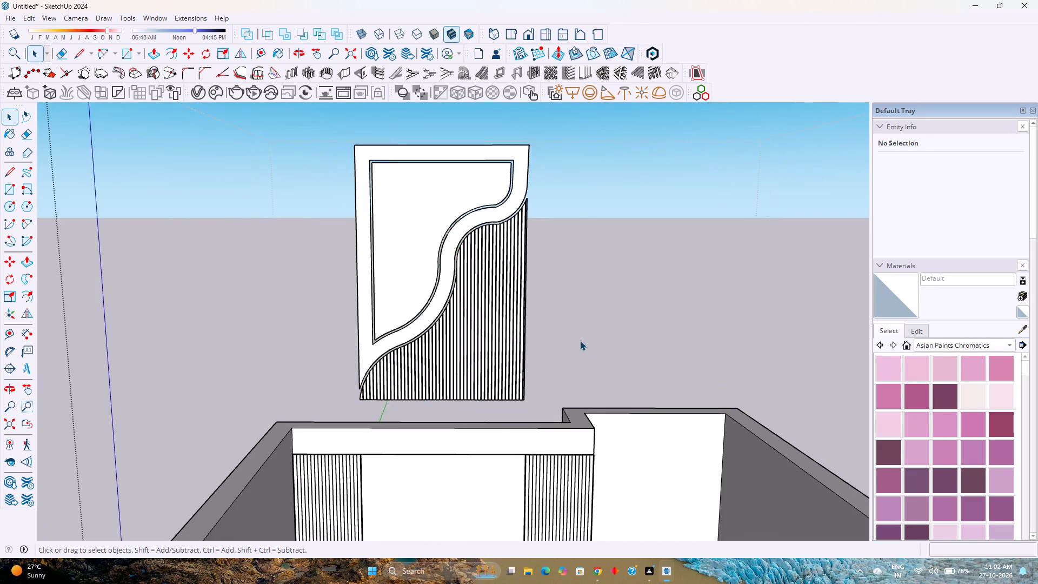
scroll(580, 341, "down", 1)
middle_click_drag(593, 340, 510, 384, "shift")
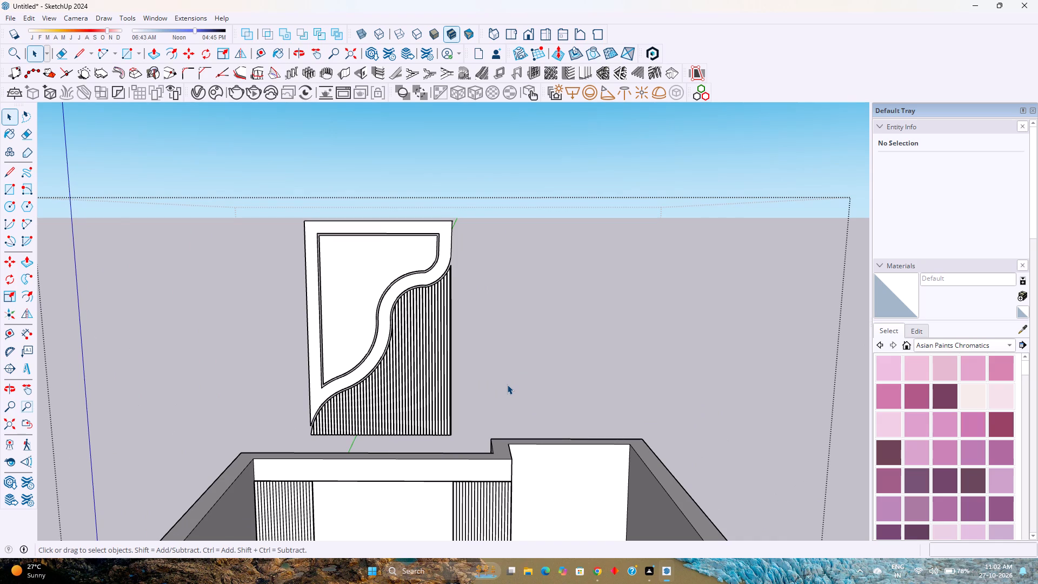
Start saving the model and choose the Fuji Files folder on New Volume (E:) as its location.
key("ctrl+s")
scroll(45, 132, "down", 2)
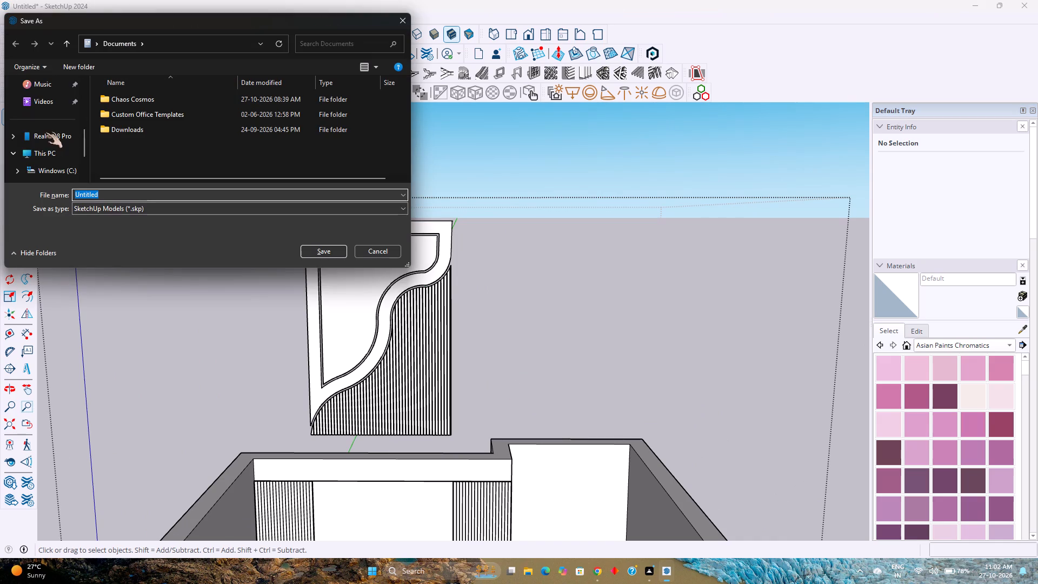
left_click(42, 170)
scroll(154, 135, "down", 5)
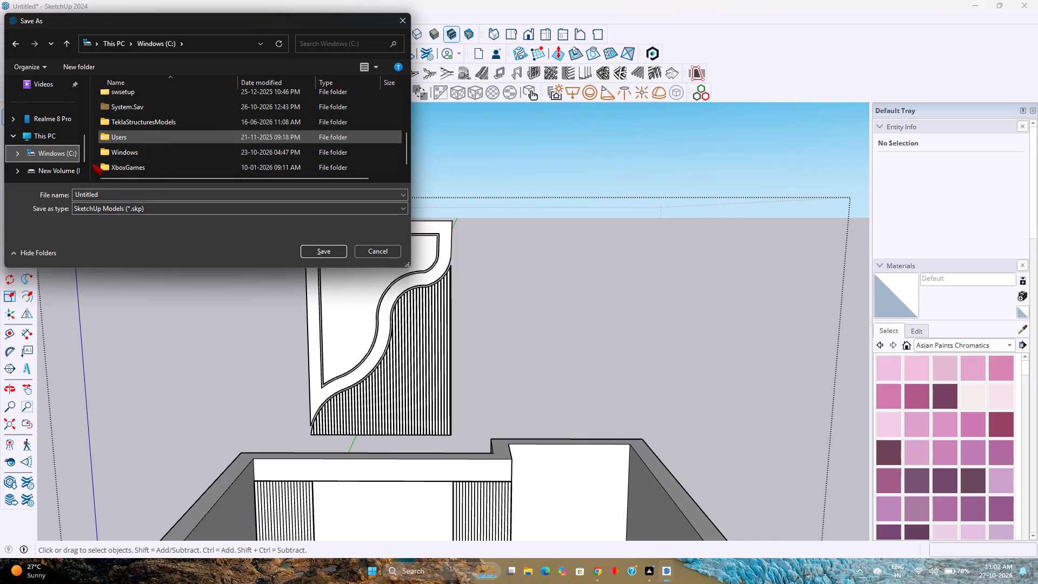
left_click(42, 170)
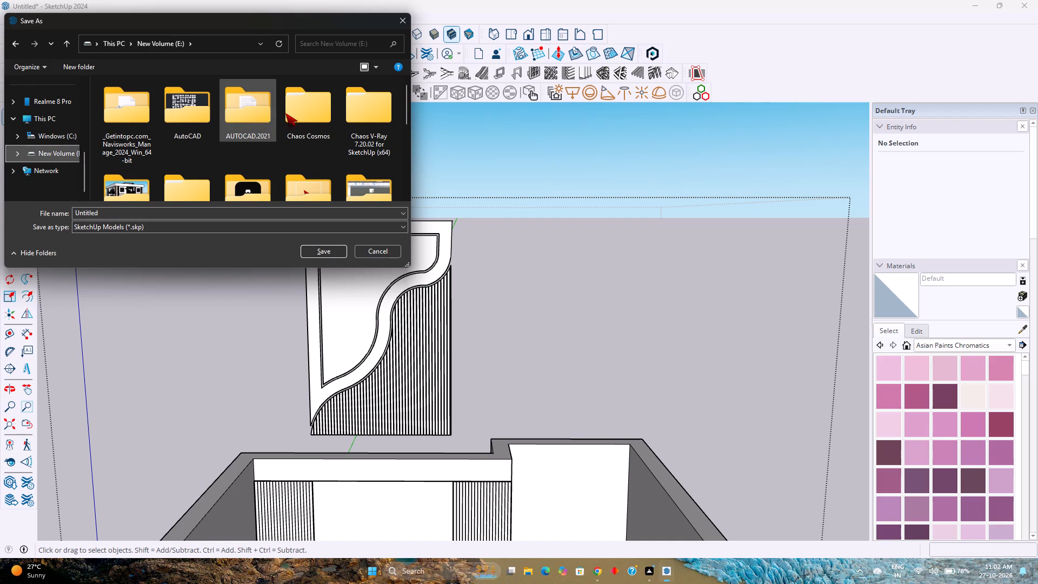
scroll(278, 138, "down", 1)
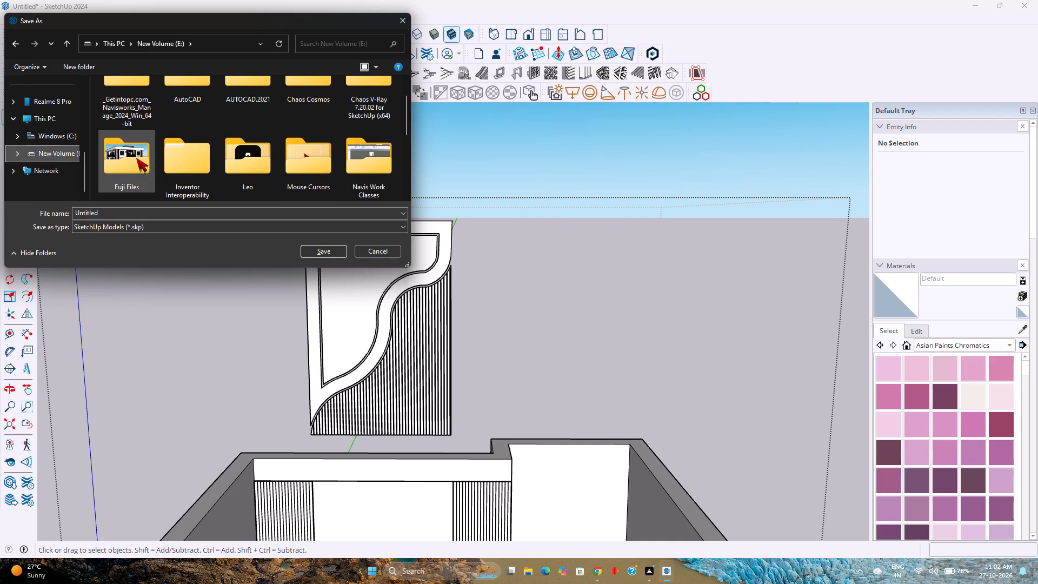
left_click(136, 158)
double_click(136, 171)
Name the file "Fuji - Bedroom Design 2" and save it as a SketchUp model.
left_click(134, 220)
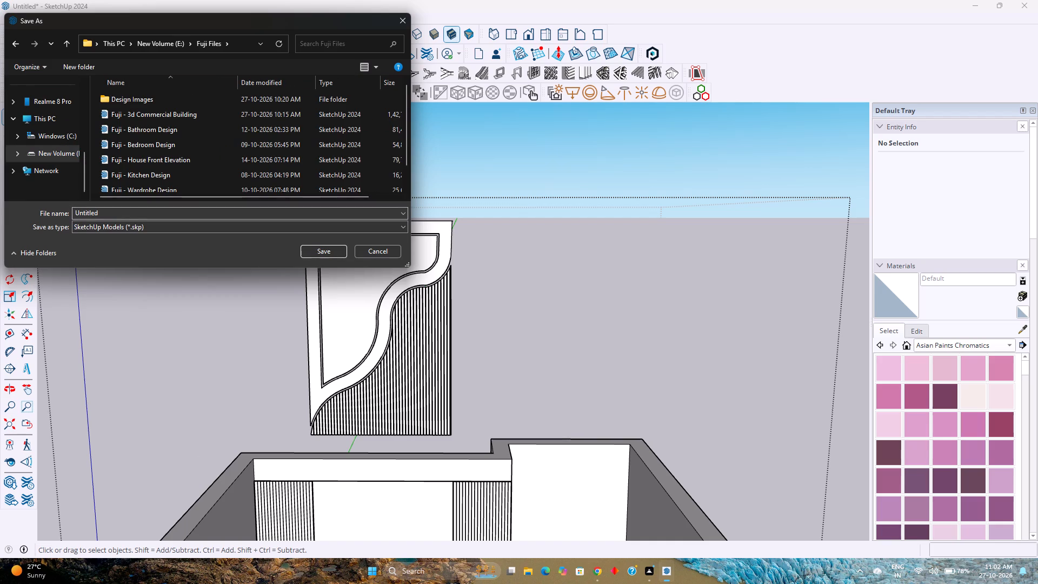
double_click(134, 216)
type("Fuji-")
key("space")
type("Bedroom")
key("space")
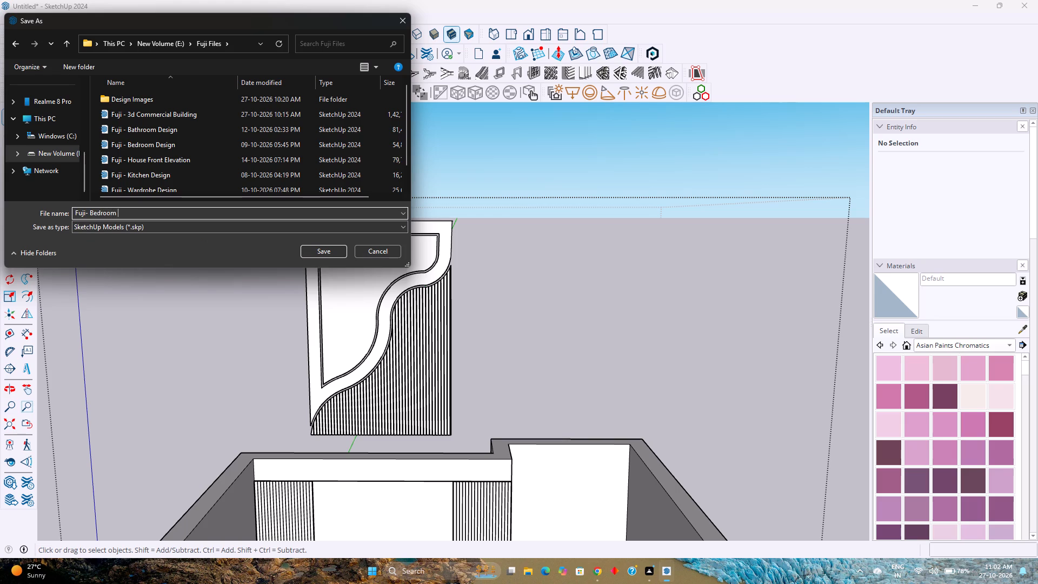
type("Design")
key("Left")
key("Left")
key("Left")
key("Left")
key("Left")
key("Left")
key("Left")
key("Left")
key("Left")
key("Left")
key("Left")
key("Left")
key("Left")
key("Left")
key("Left")
key("Left")
key("space")
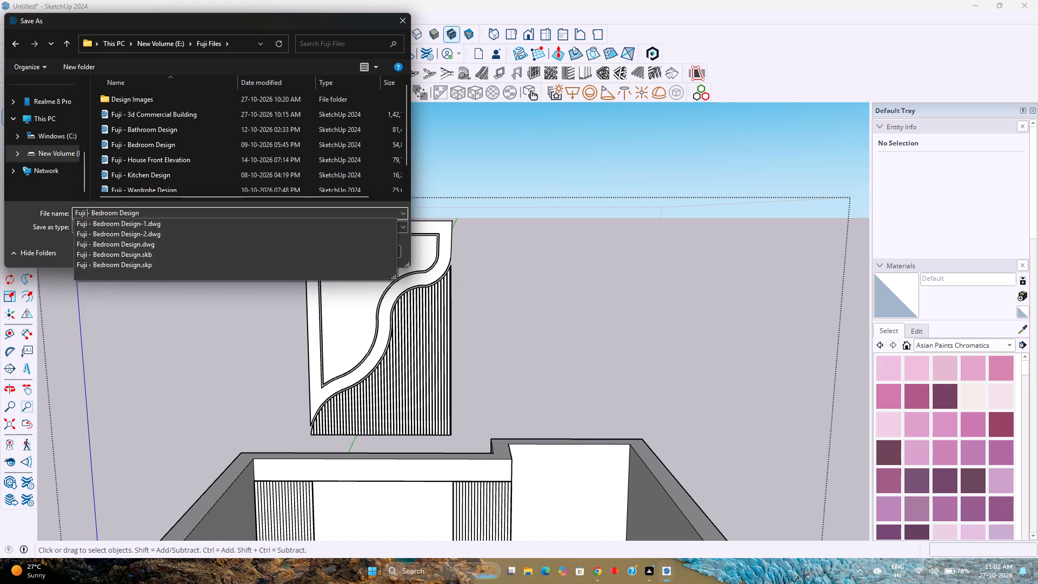
key("Right")
key("Right")
key("Right")
key("Right")
key("Right")
key("Right")
key("Right")
key("Right")
key("Right")
key("Right")
key("Right")
key("Right")
key("Right")
key("Right")
key("Right")
key("Right")
key("Right")
key("space")
type("2")
key("Return")
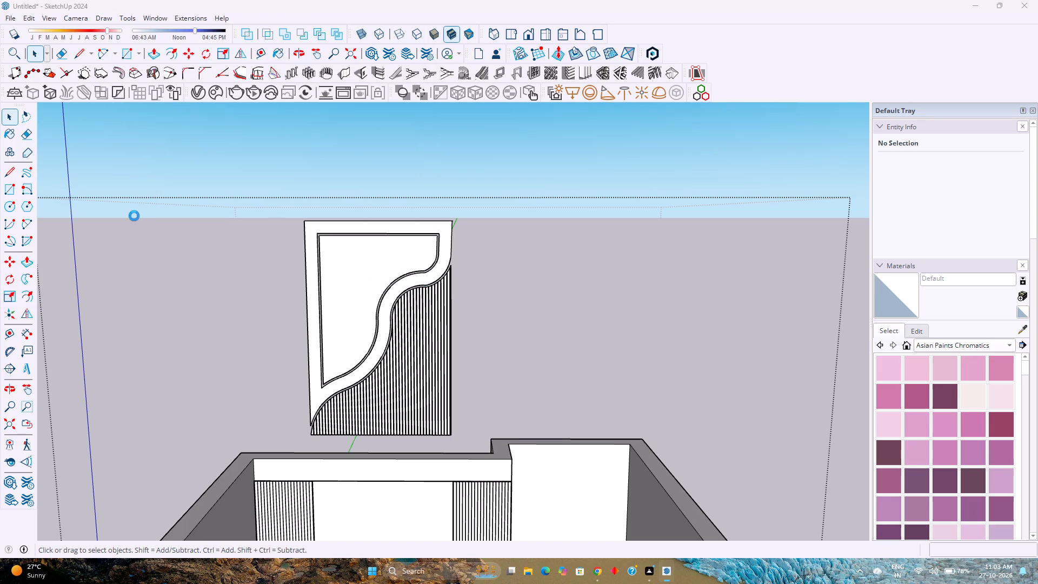
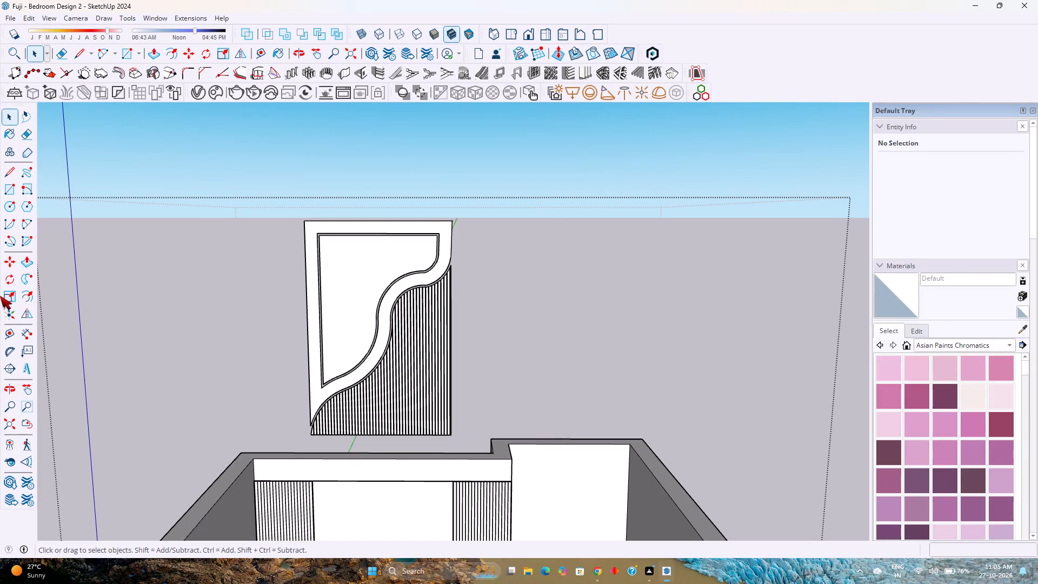
Open the curved louvre panel group and delete the vertical louvre group below the wavy border.
scroll(387, 291, "up", 3)
scroll(396, 342, "up", 3)
middle_click_drag(422, 331, 196, 359)
middle_click(196, 359)
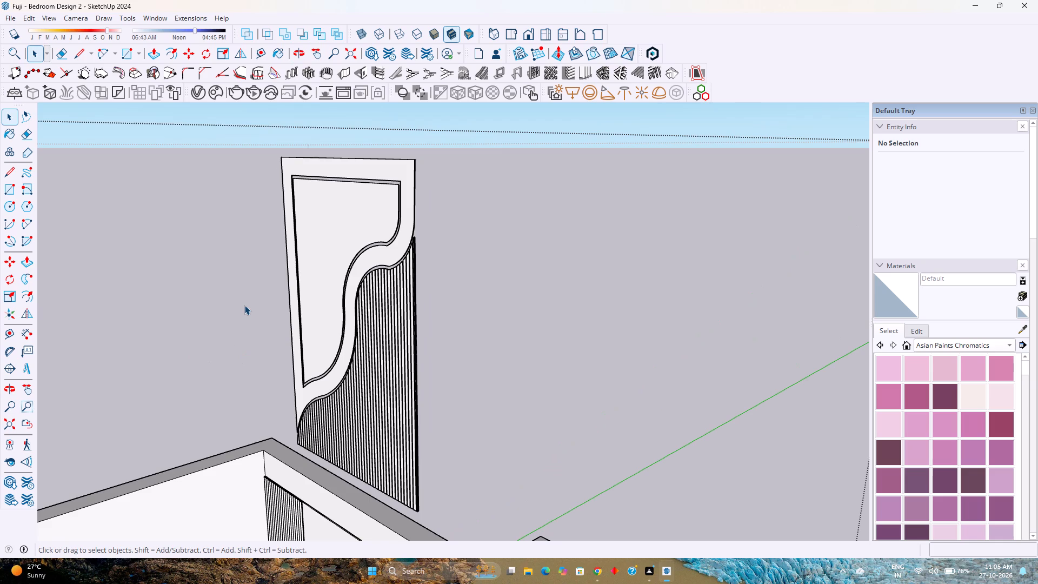
middle_click_drag(323, 313, 365, 315)
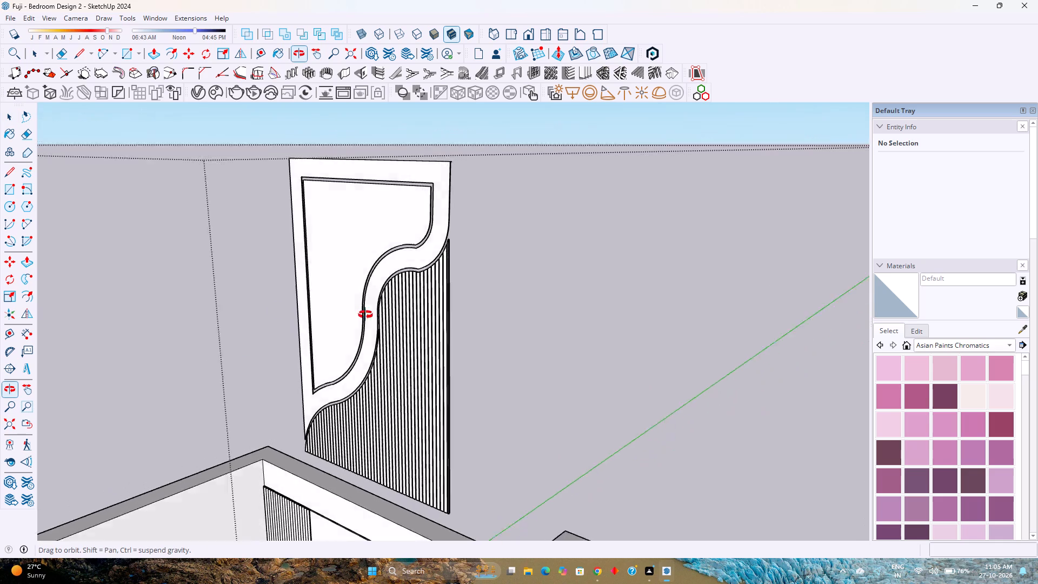
middle_click_drag(365, 315, 465, 316)
middle_click(465, 316)
middle_click_drag(431, 319, 271, 306, "shift")
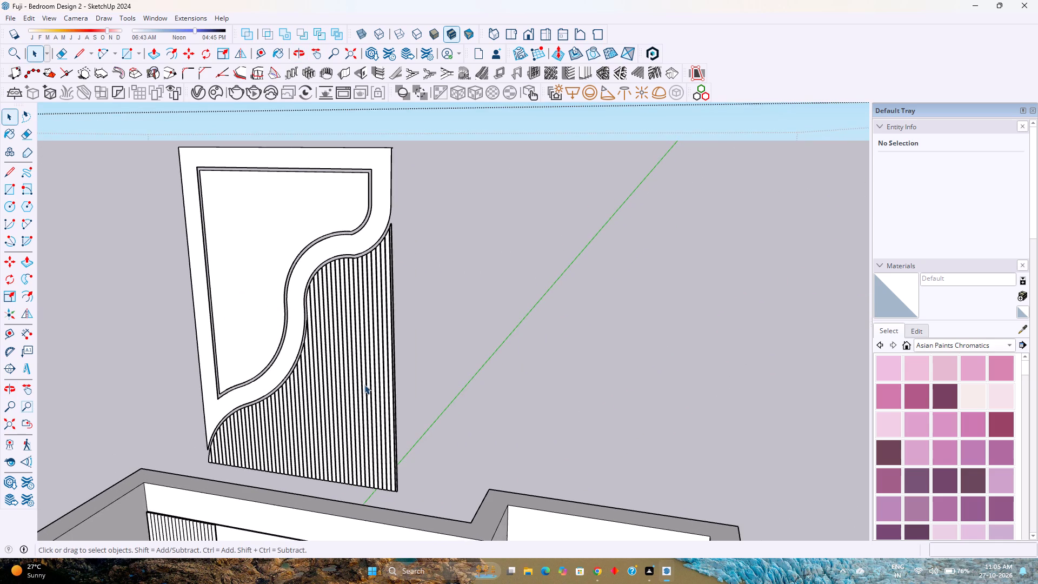
scroll(364, 384, "up", 2)
scroll(317, 384, "up", 4)
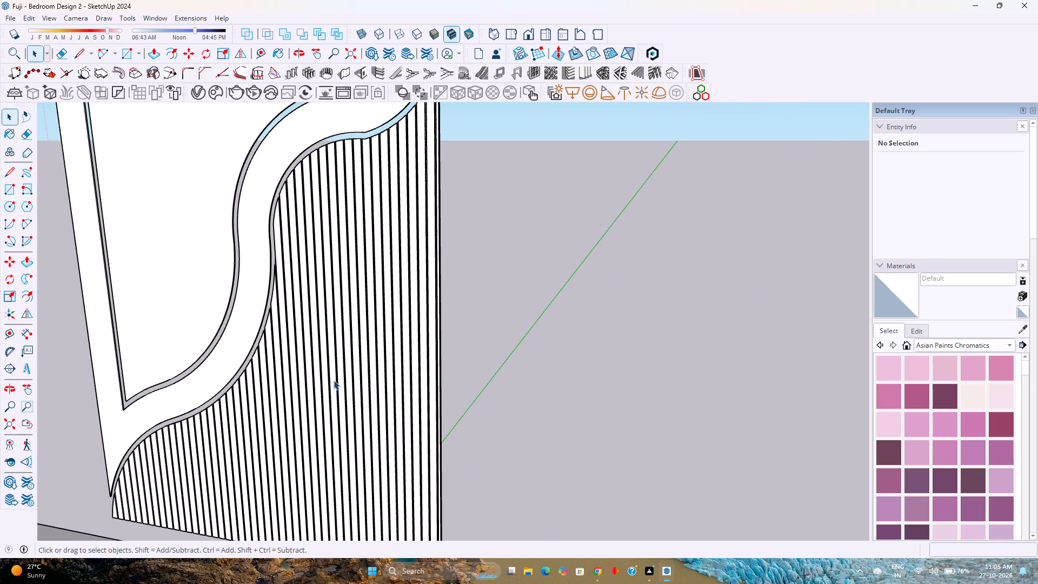
left_click(332, 370)
scroll(332, 368, "down", 5)
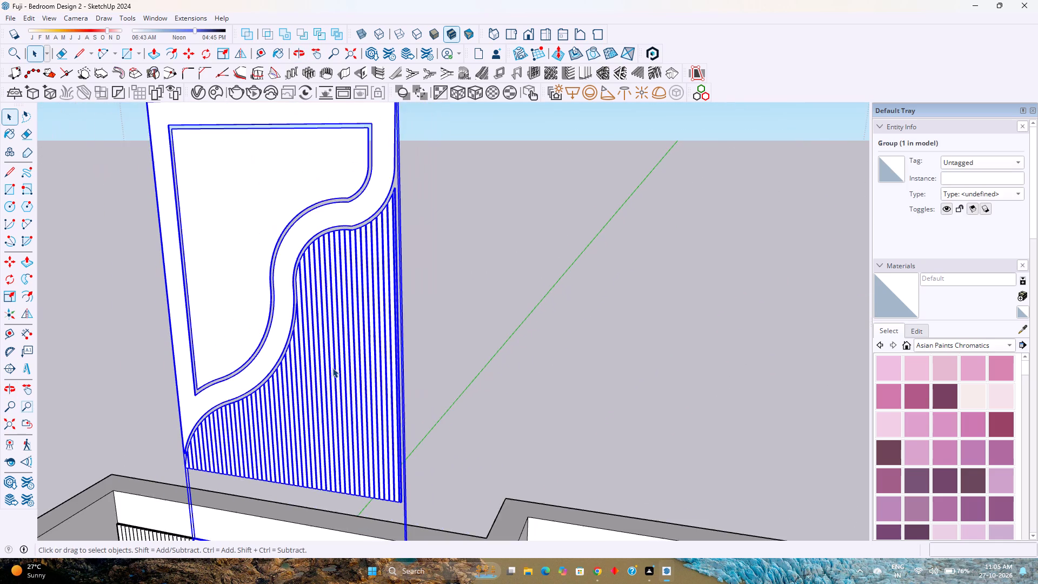
scroll(332, 366, "down", 4)
triple_click(332, 366)
triple_click(332, 366)
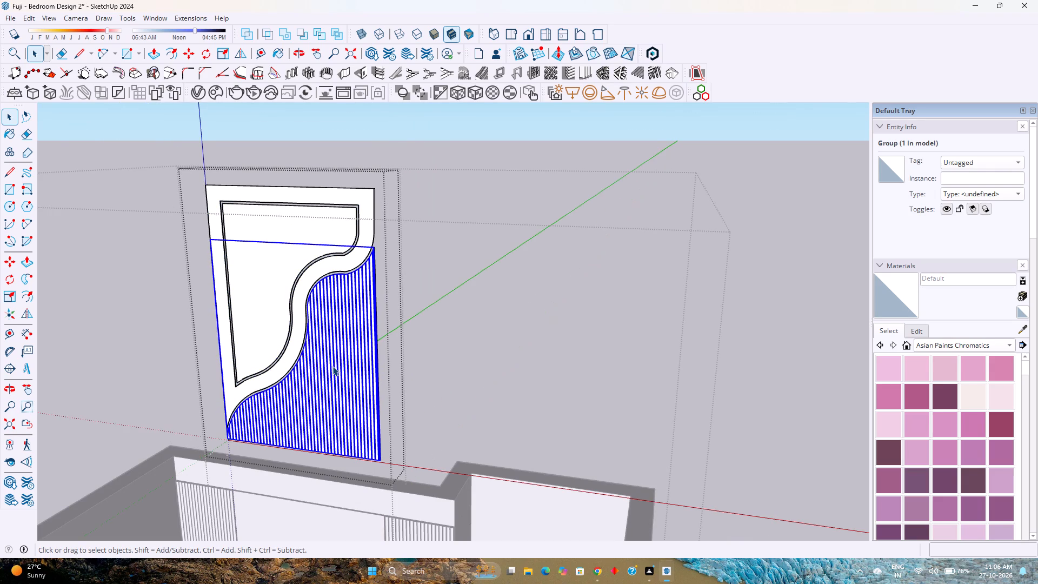
key("Delete")
Place a horizontal guide 4' 5.5" below the panel's top edge and a vertical guide about 3' from its louvre-side edge.
left_click(344, 354)
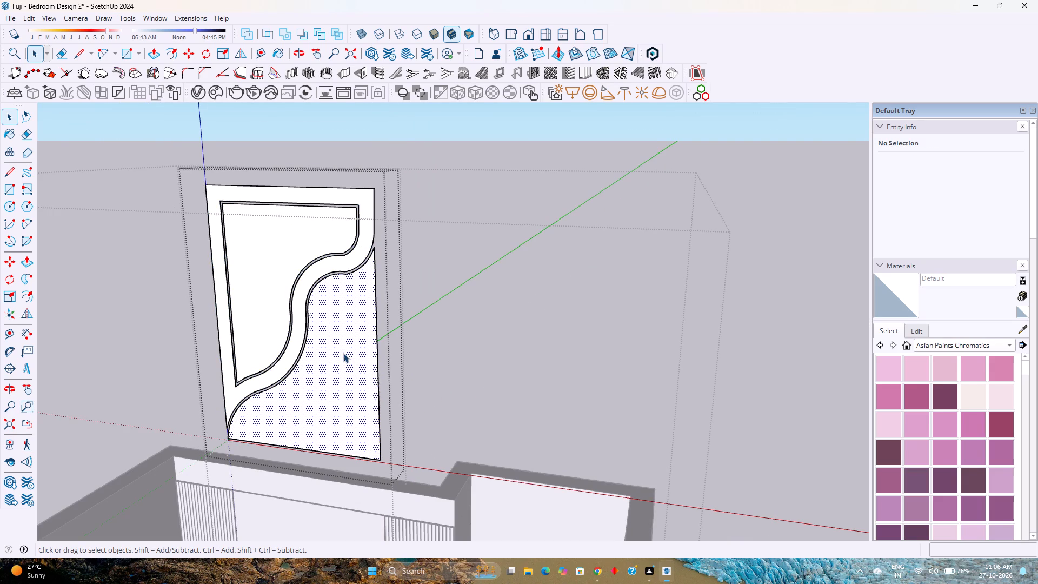
left_click(343, 353)
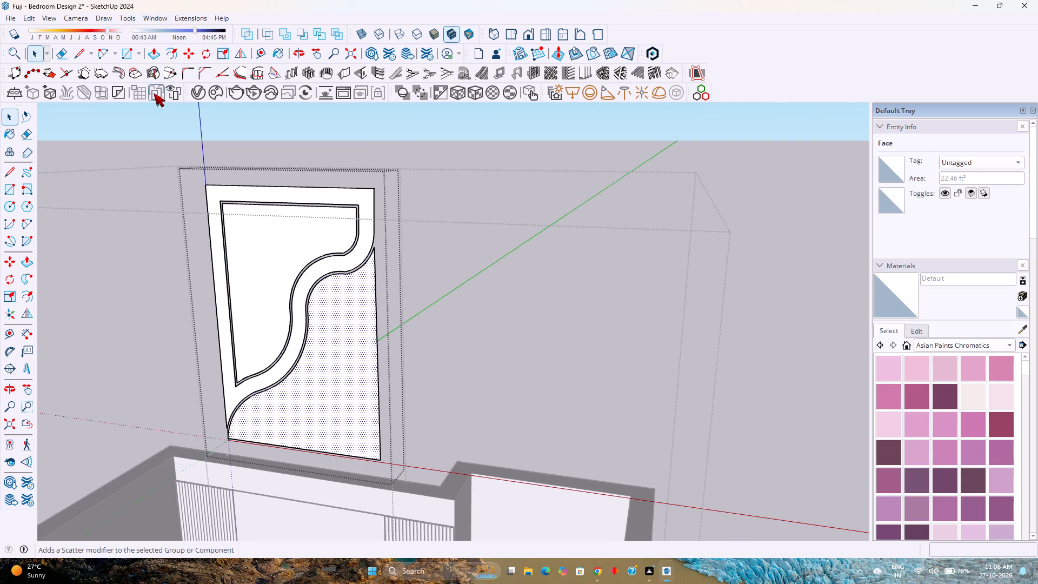
left_click(258, 53)
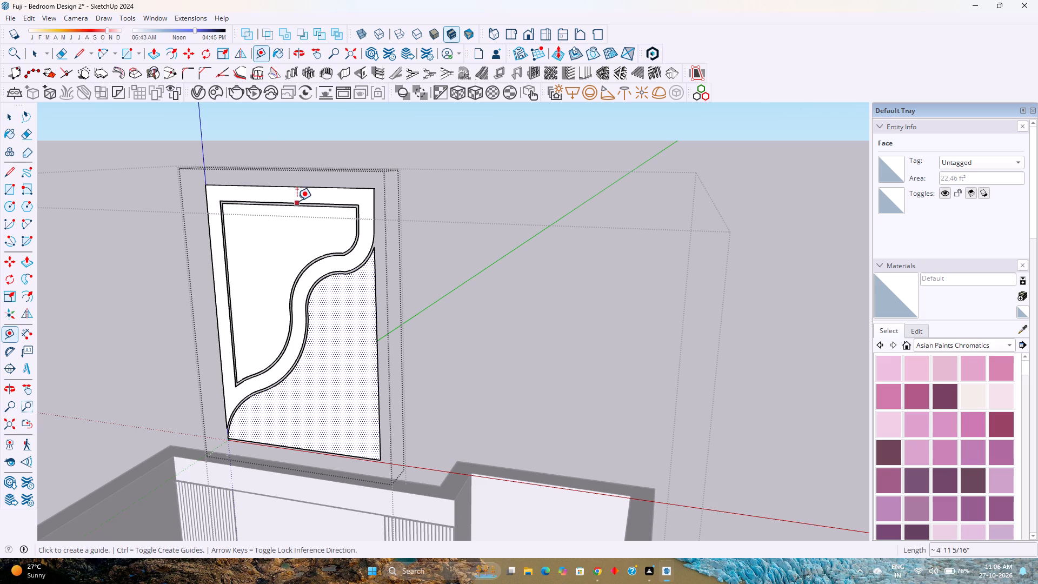
left_click(305, 188)
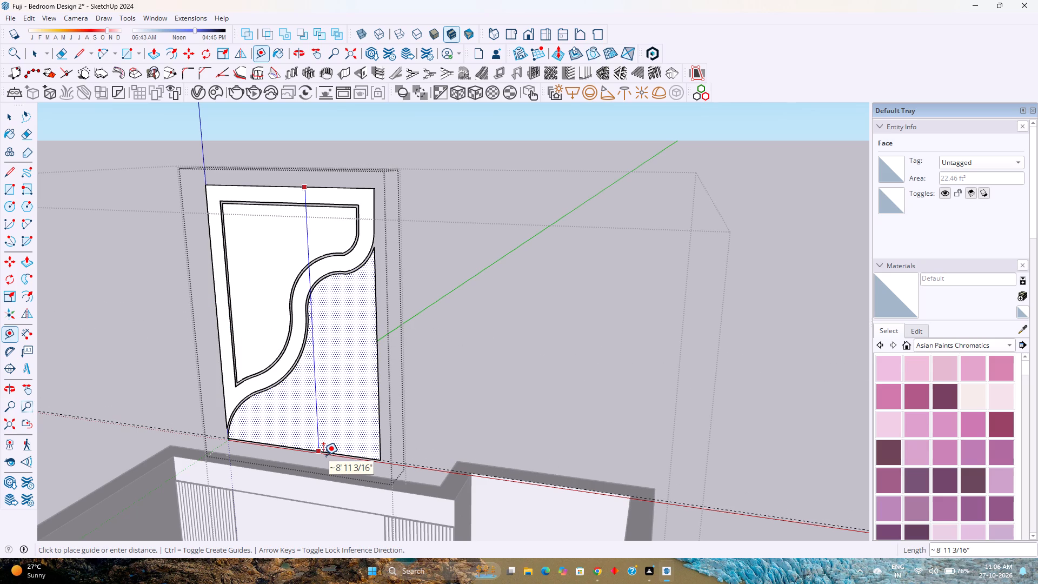
type("4'5.5\"")
key("Return")
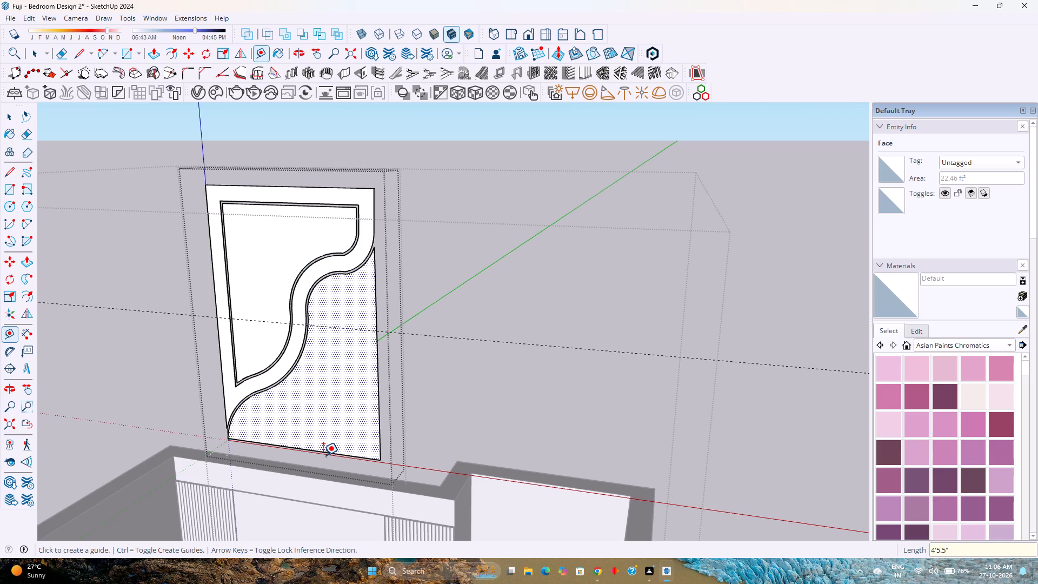
left_click(378, 440)
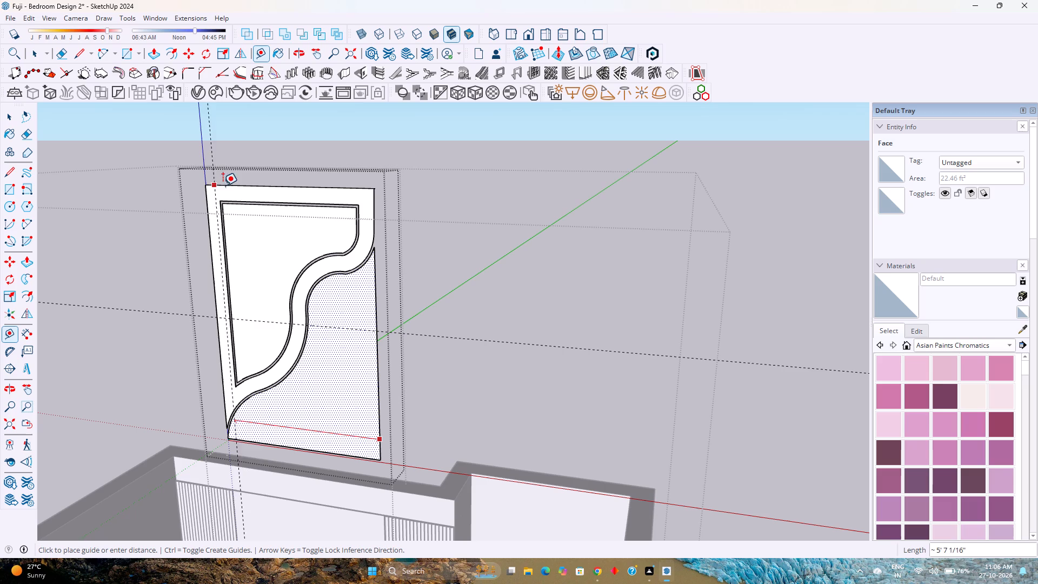
left_click(283, 188)
Draw a circle of 1' 2" radius on the panel face, centred where the two guides cross.
scroll(275, 327, "up", 10)
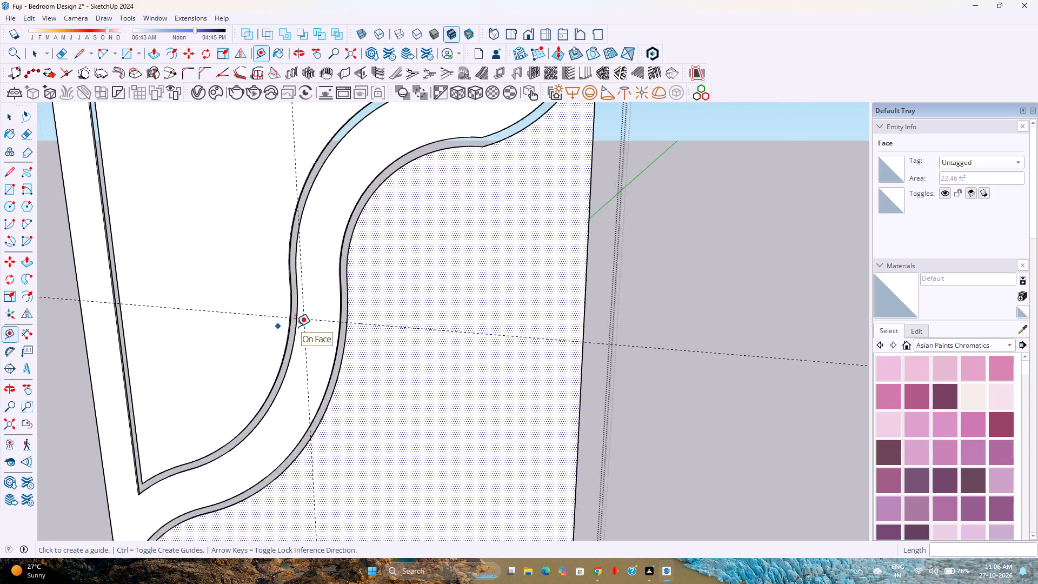
scroll(296, 327, "up", 11)
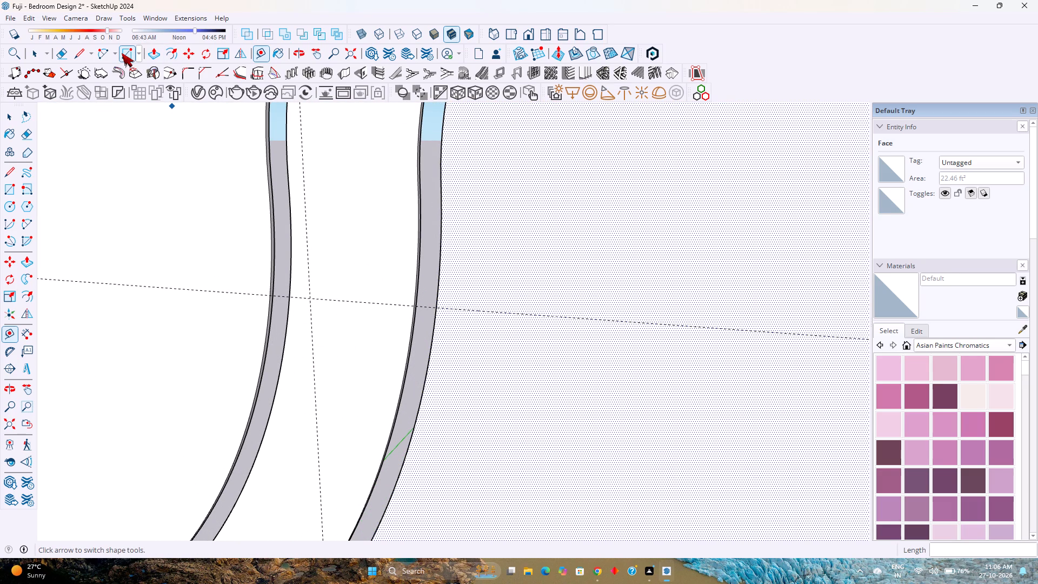
key("c")
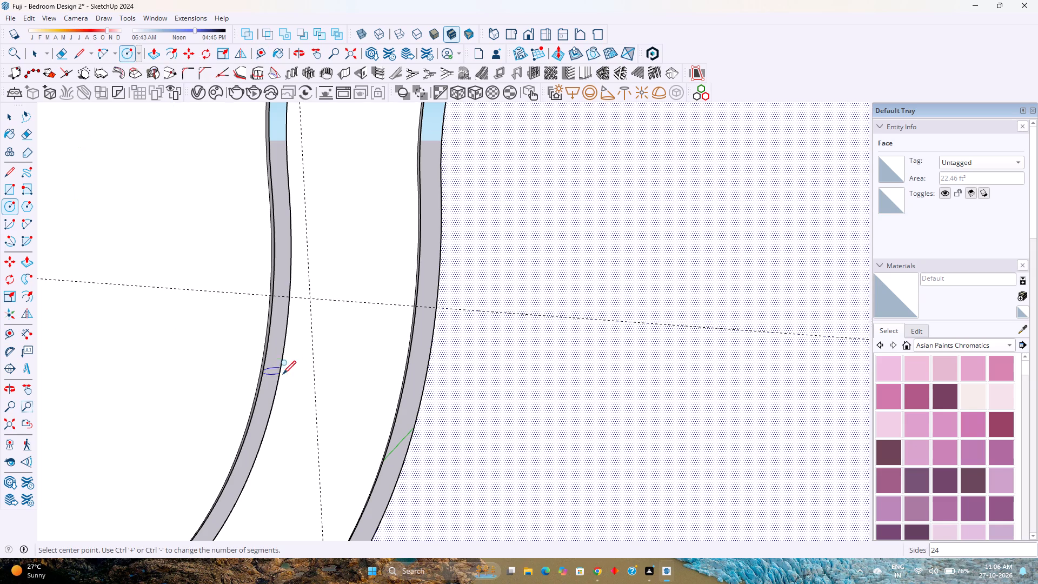
left_click(310, 298)
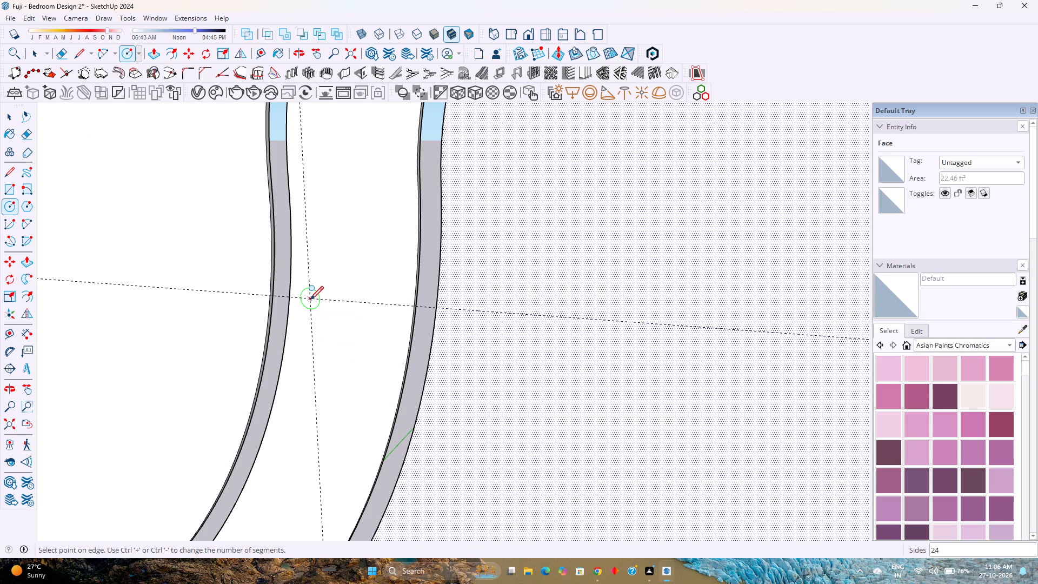
scroll(314, 300, "down", 10)
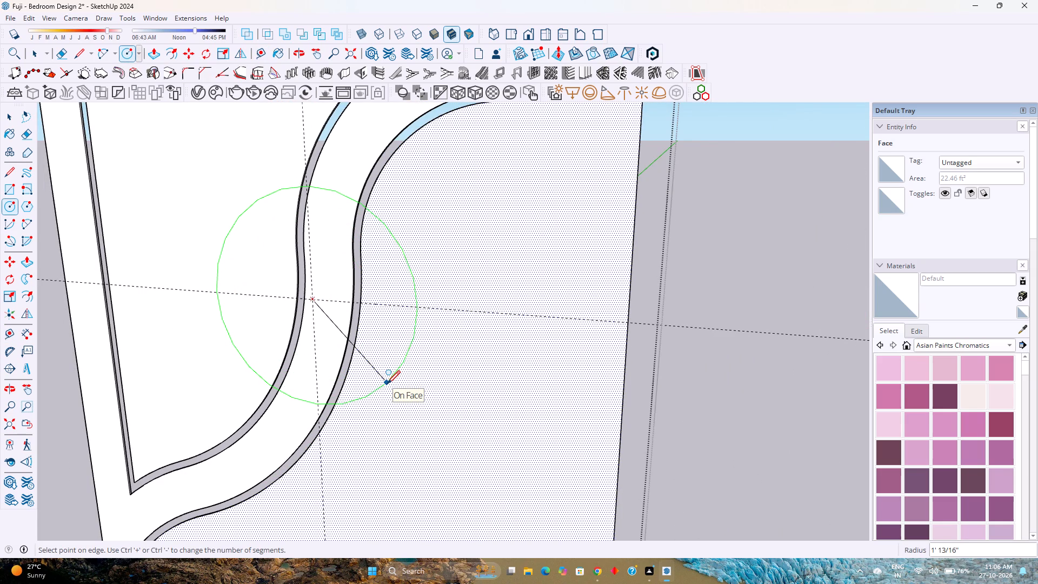
scroll(387, 383, "down", 6)
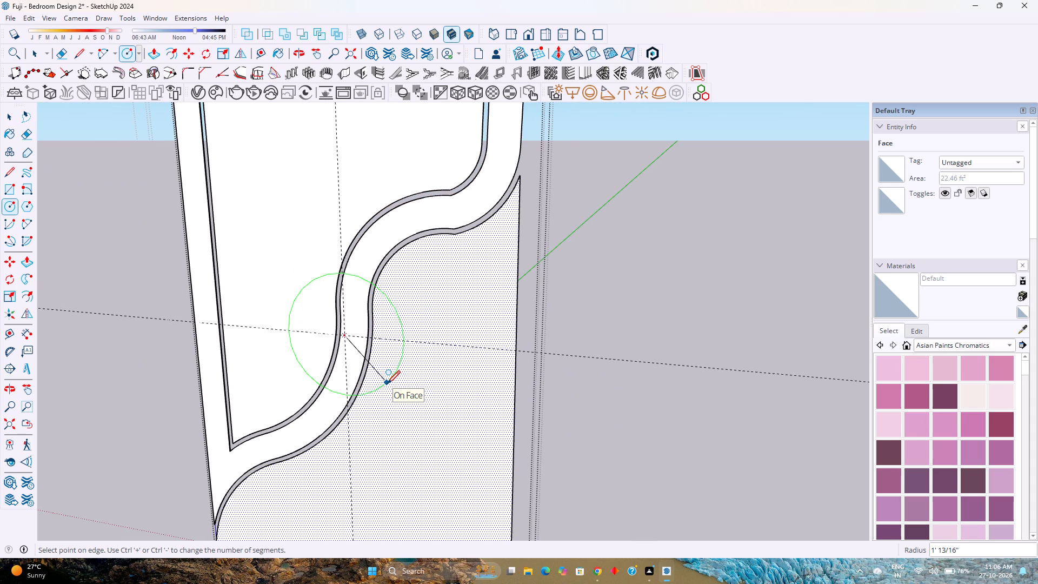
type("1'")
key("2")
key("shift+quotedbl")
key("Return")
key("space")
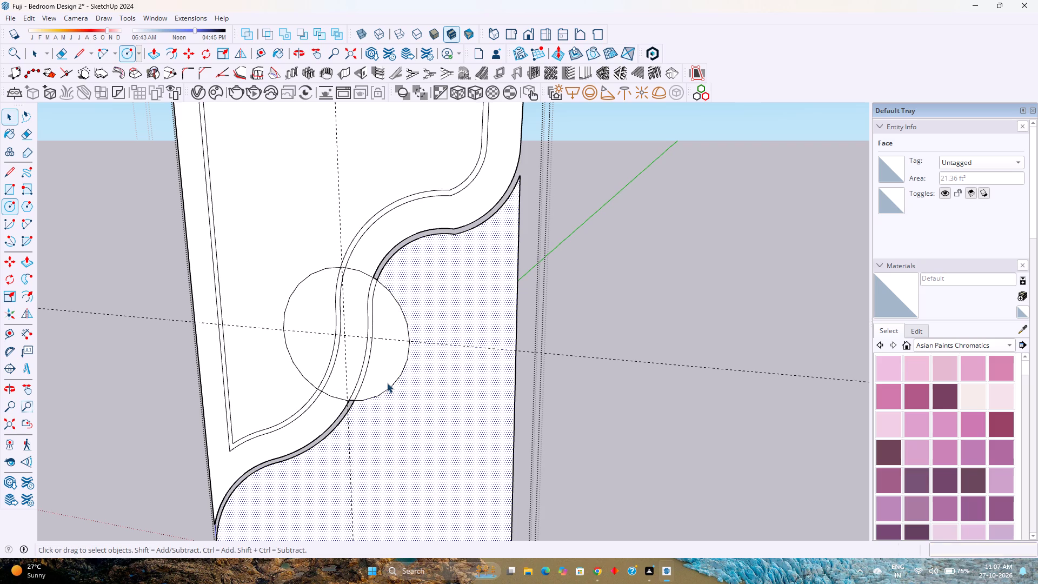
Set the circle's large arc on the plain face below the wavy border to 20 segments.
left_click(402, 368)
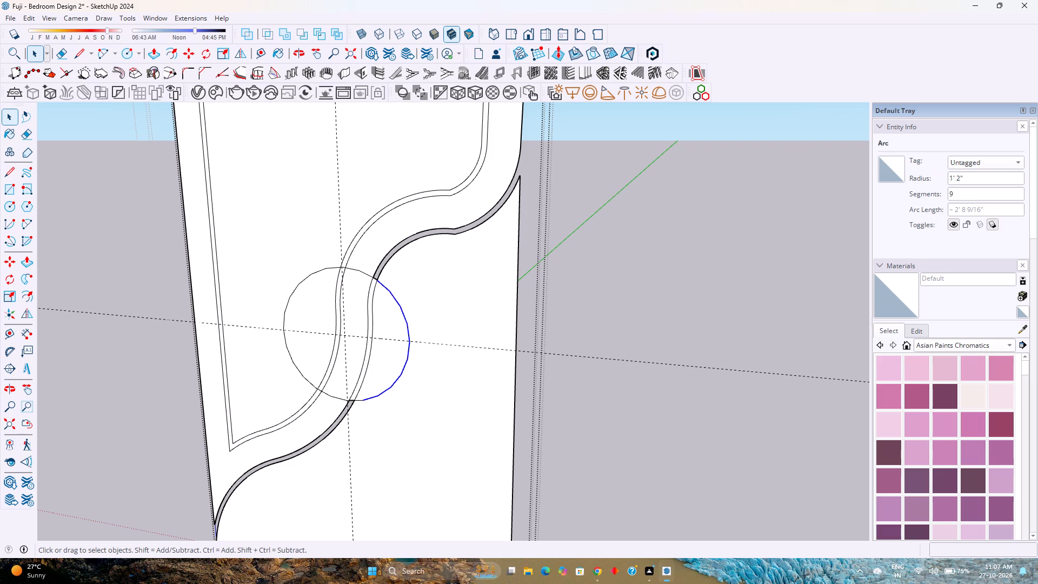
double_click(970, 196)
type("20")
key("Return")
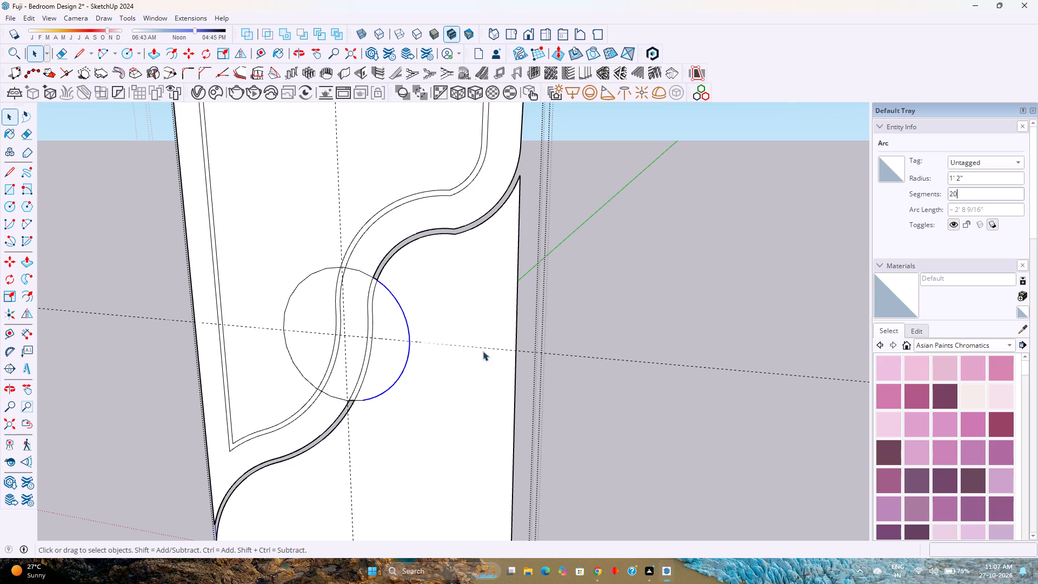
Set the circle's small lower arc lying within the wavy border band to 10 segments.
left_click(326, 394)
double_click(959, 199)
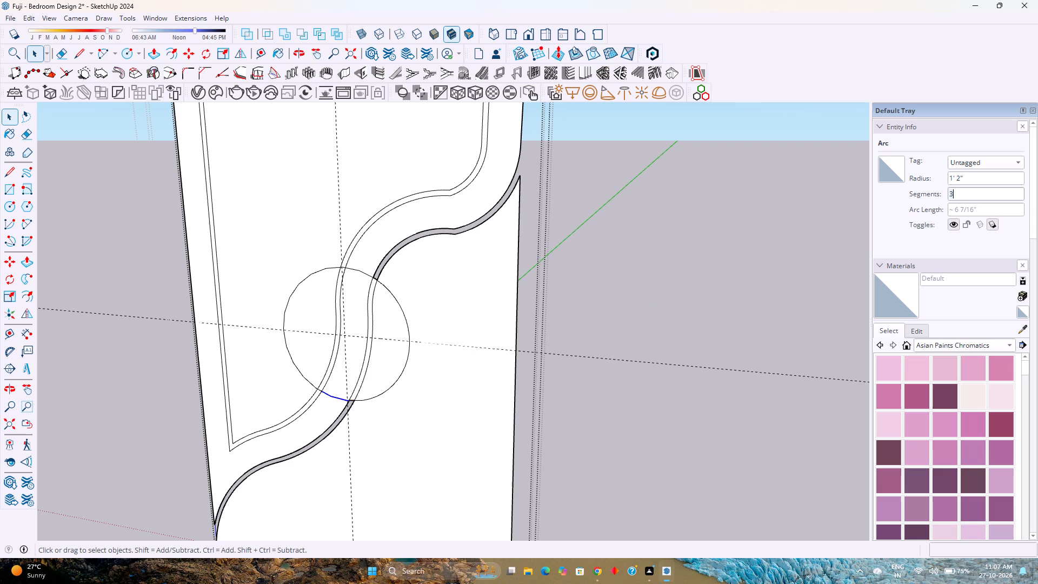
type("10")
key("Return")
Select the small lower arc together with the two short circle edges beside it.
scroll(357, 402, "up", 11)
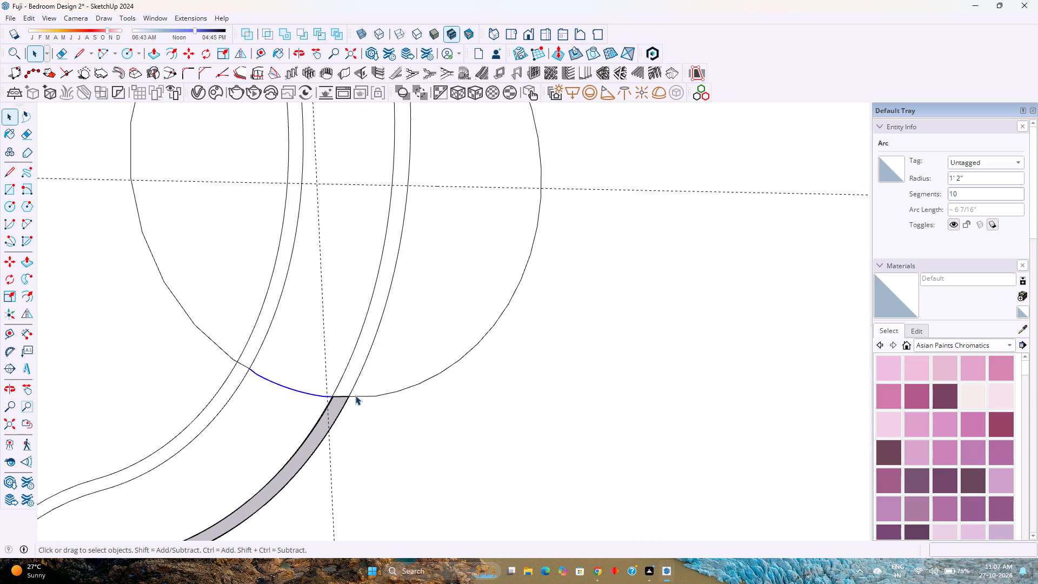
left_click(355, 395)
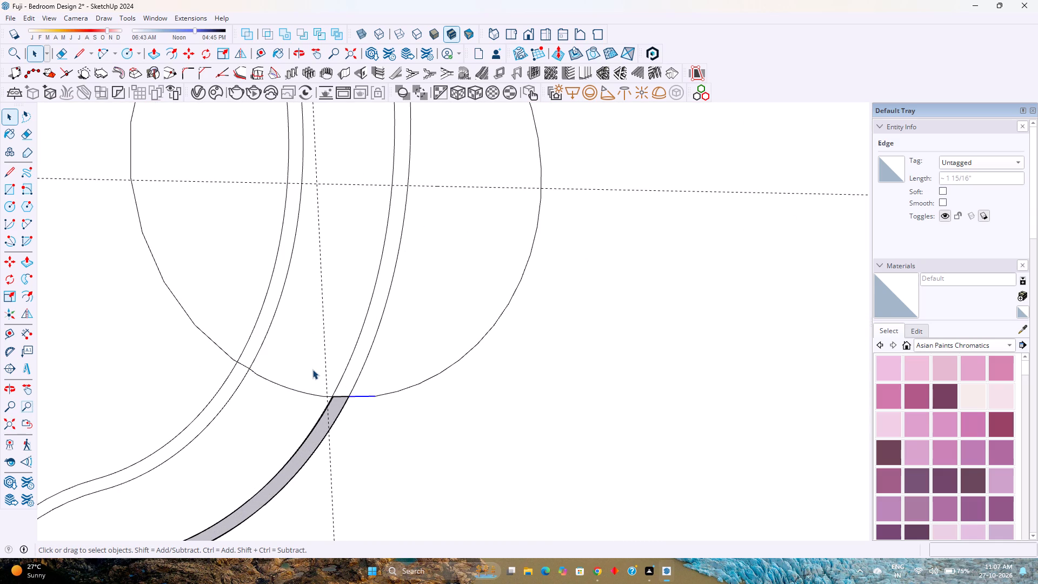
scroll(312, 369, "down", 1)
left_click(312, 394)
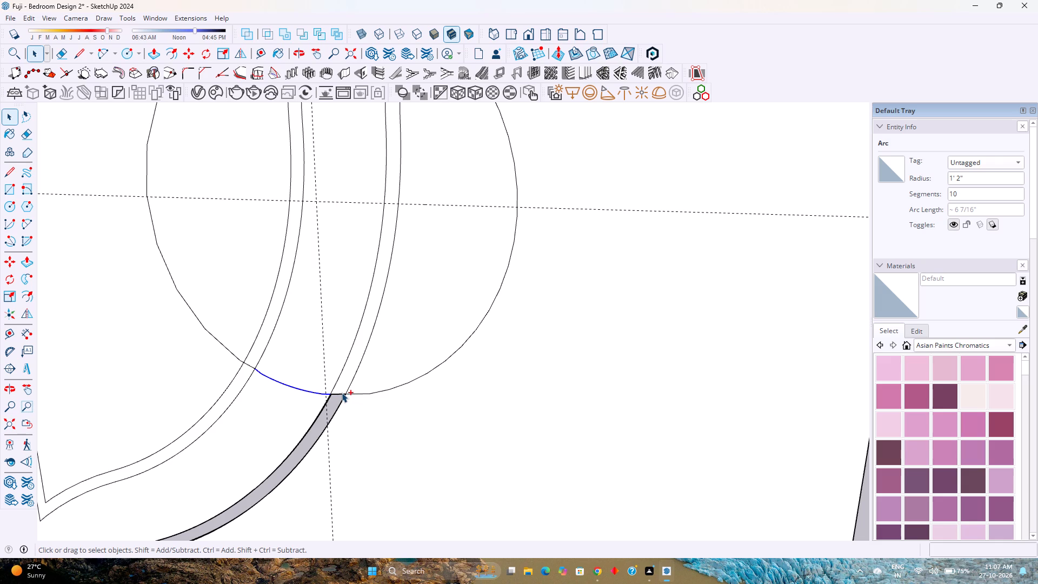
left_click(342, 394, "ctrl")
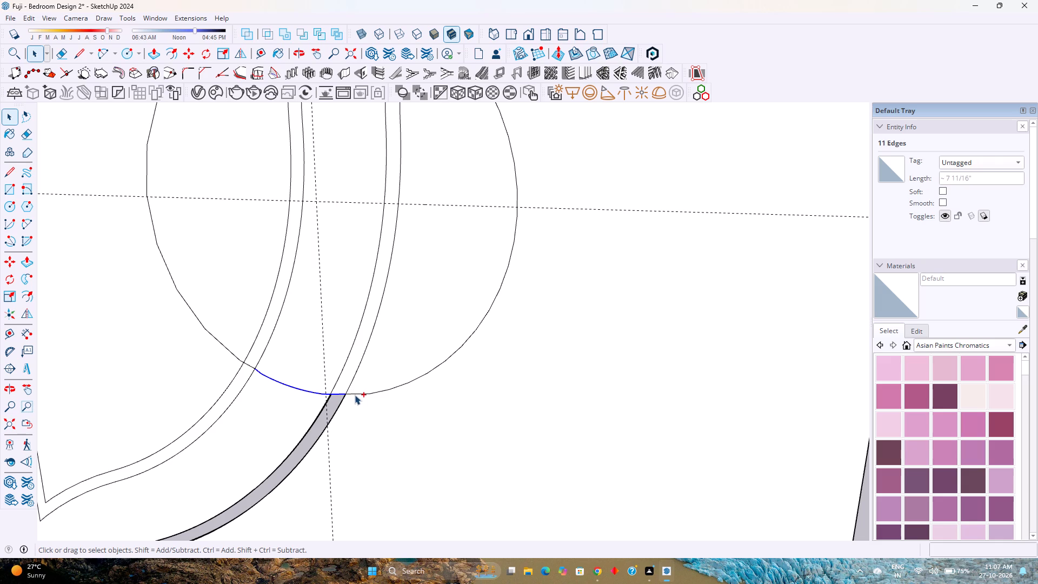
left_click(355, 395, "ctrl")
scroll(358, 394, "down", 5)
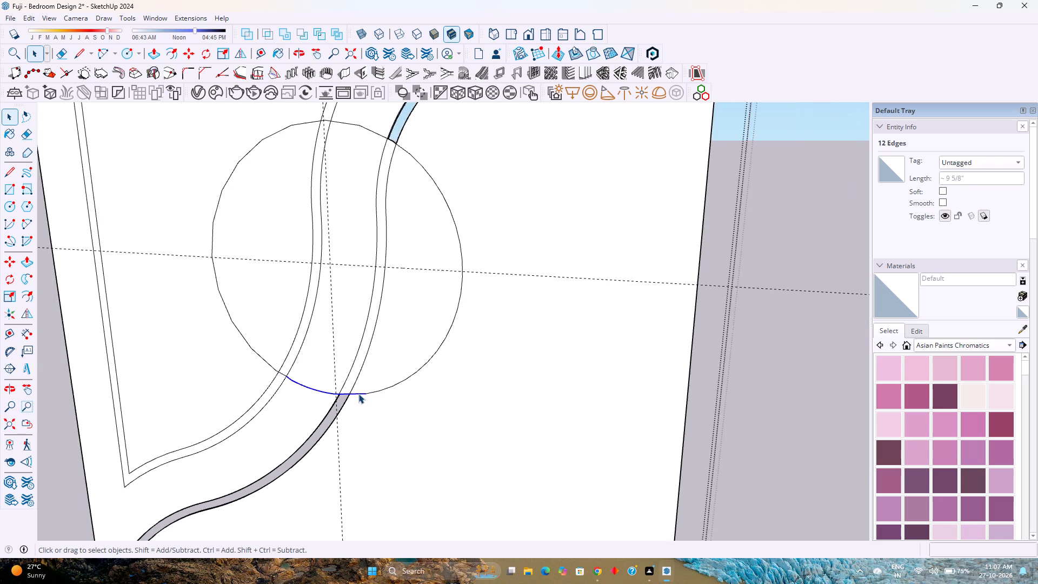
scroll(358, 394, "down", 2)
Set the circle's large arc on the inner panel face, outside the wavy border band, to 30 segments.
left_click(282, 365)
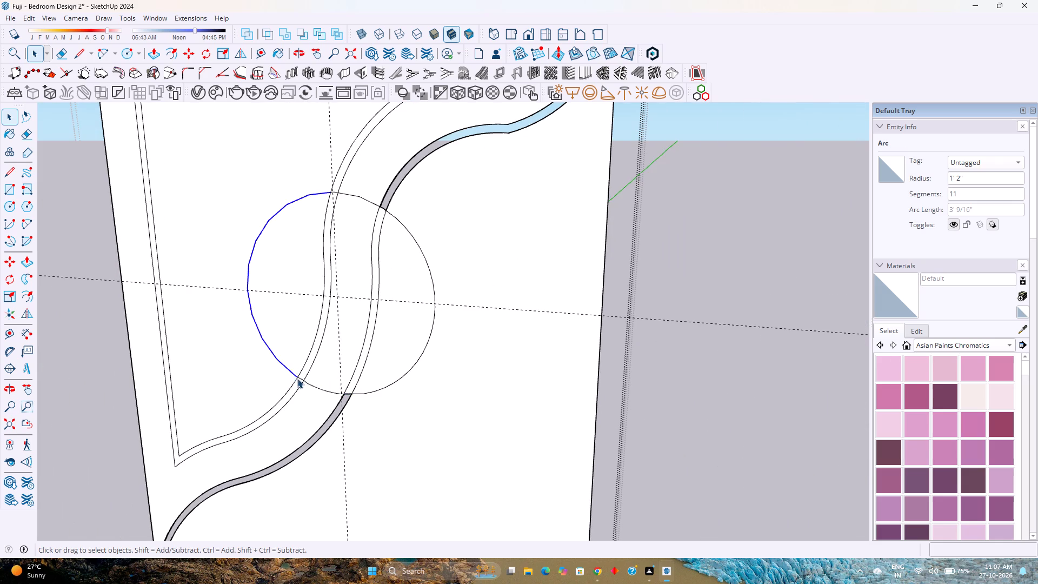
scroll(300, 379, "up", 3)
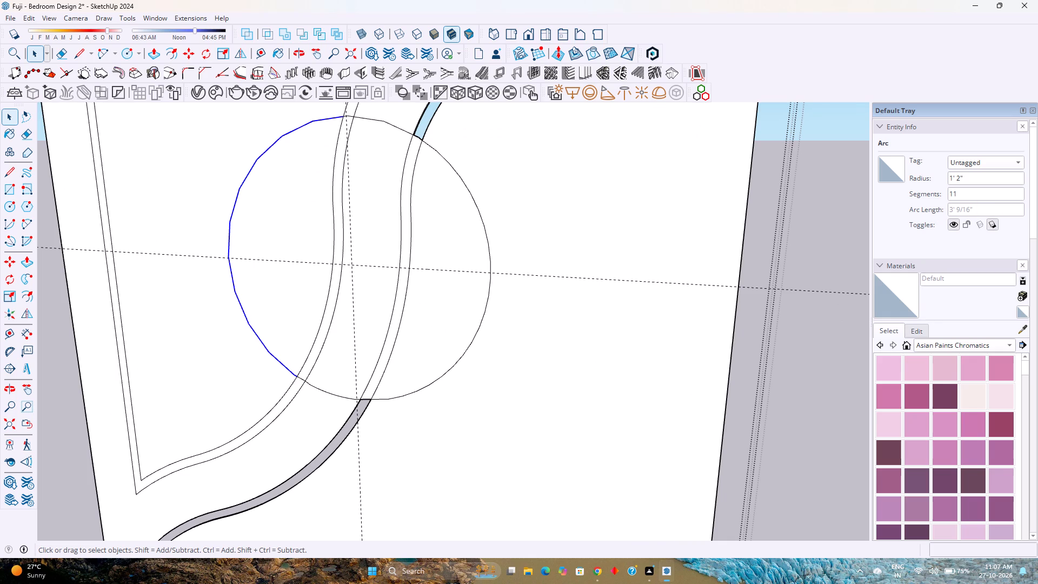
double_click(960, 194)
type("30")
key("Return")
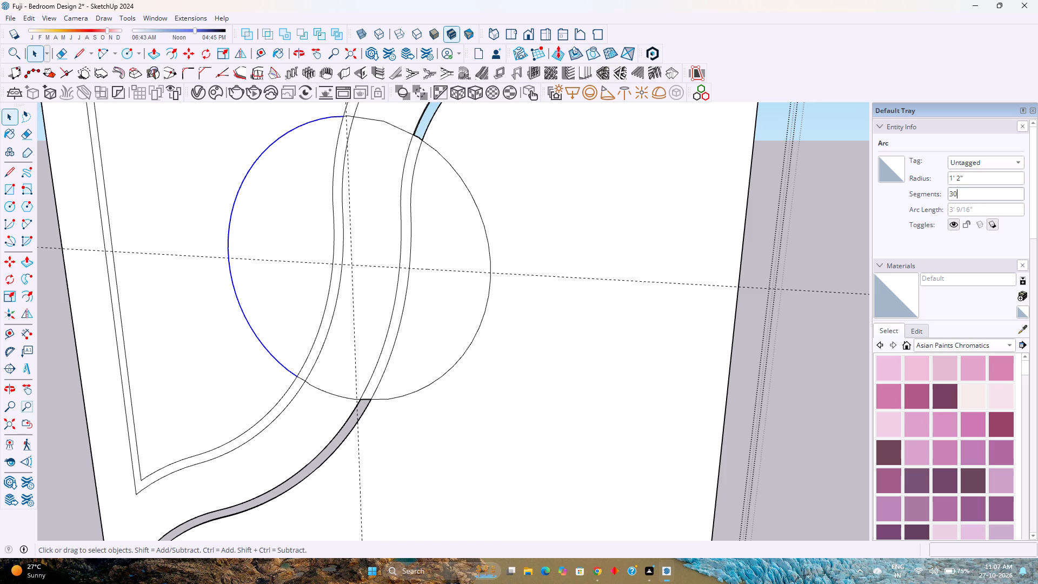
Try 10 segments for the circle's tiny top arc between the inner border's double lines, and set it to 6.
left_click(389, 123)
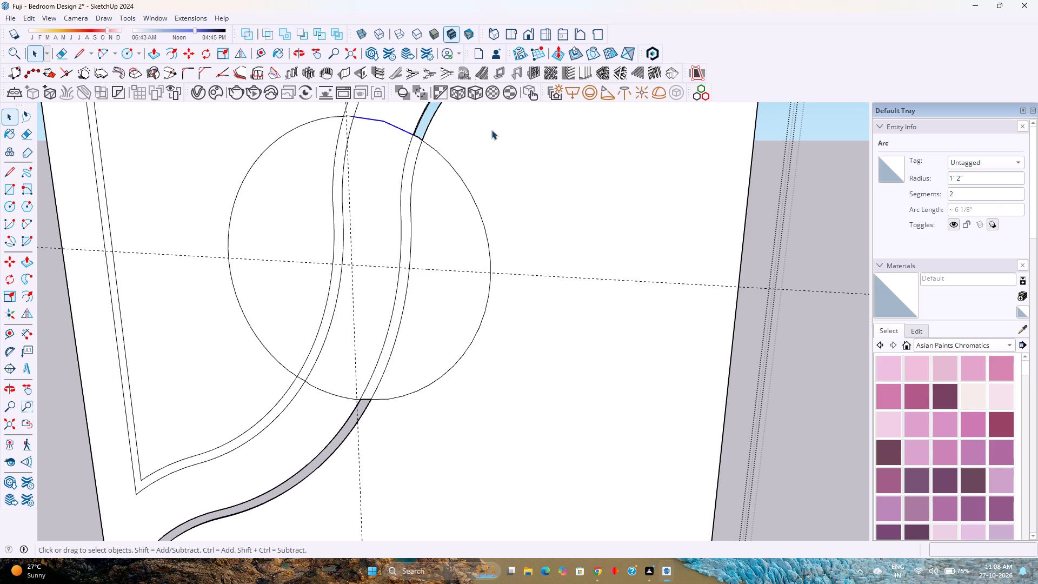
left_click(348, 116)
left_click(967, 194)
double_click(967, 194)
type("10")
key("Return")
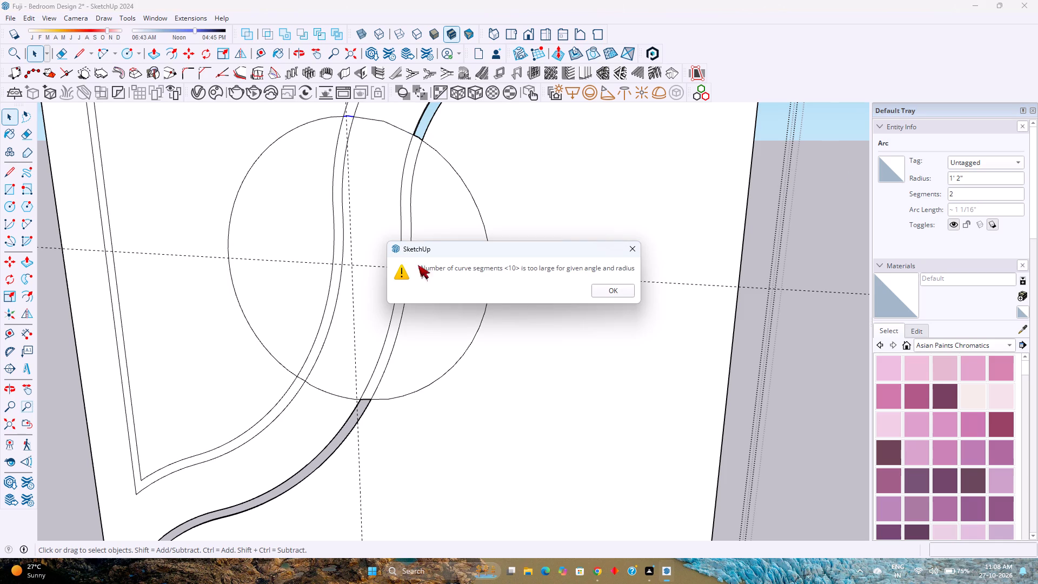
left_click(630, 293)
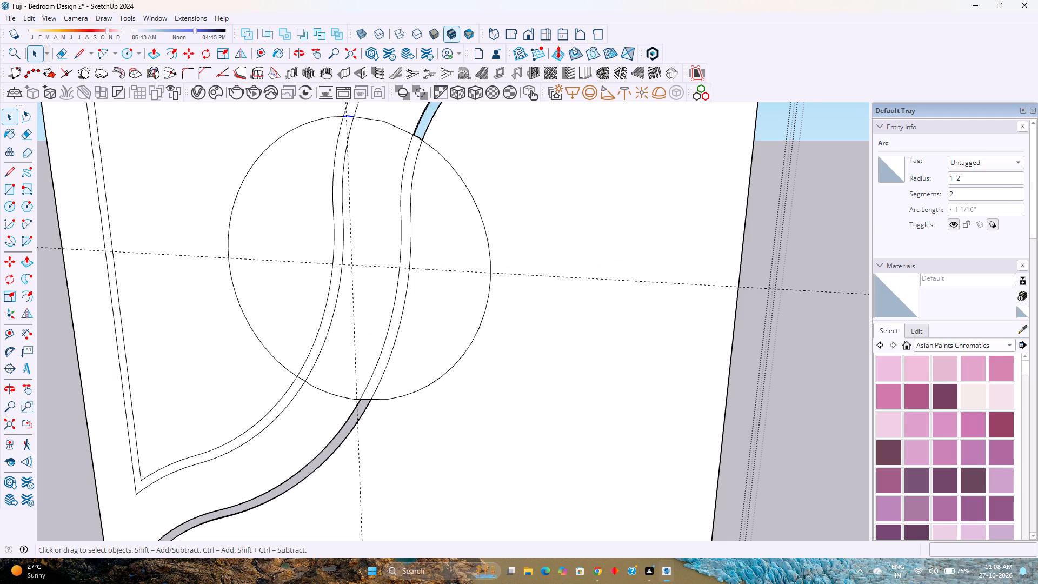
double_click(975, 196)
key("6")
key("Return")
Set the circle's tiny lower arc between the inner border's double lines to 3 segments.
scroll(301, 384, "up", 15)
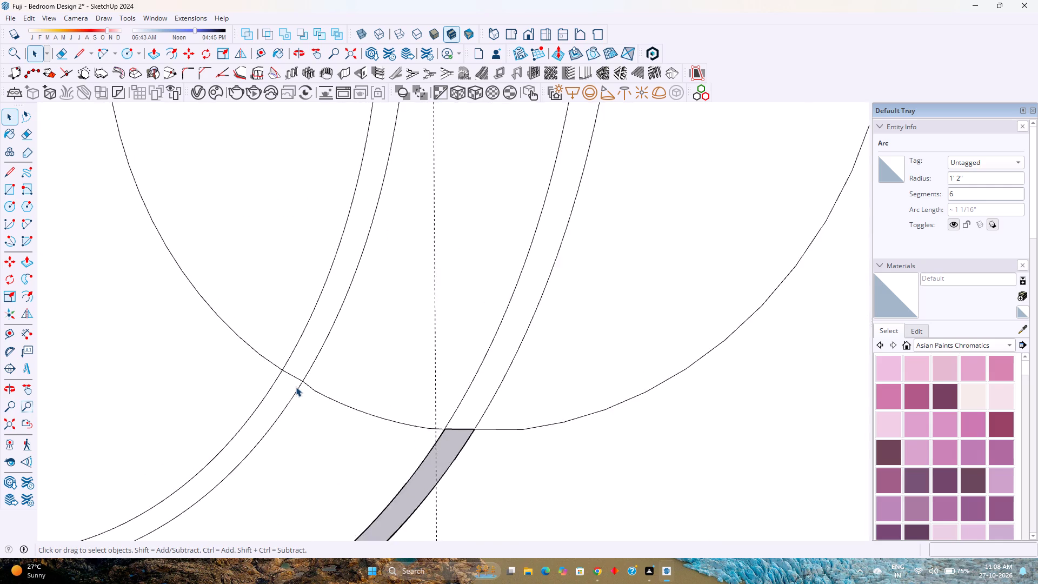
scroll(296, 387, "up", 6)
left_click(301, 375)
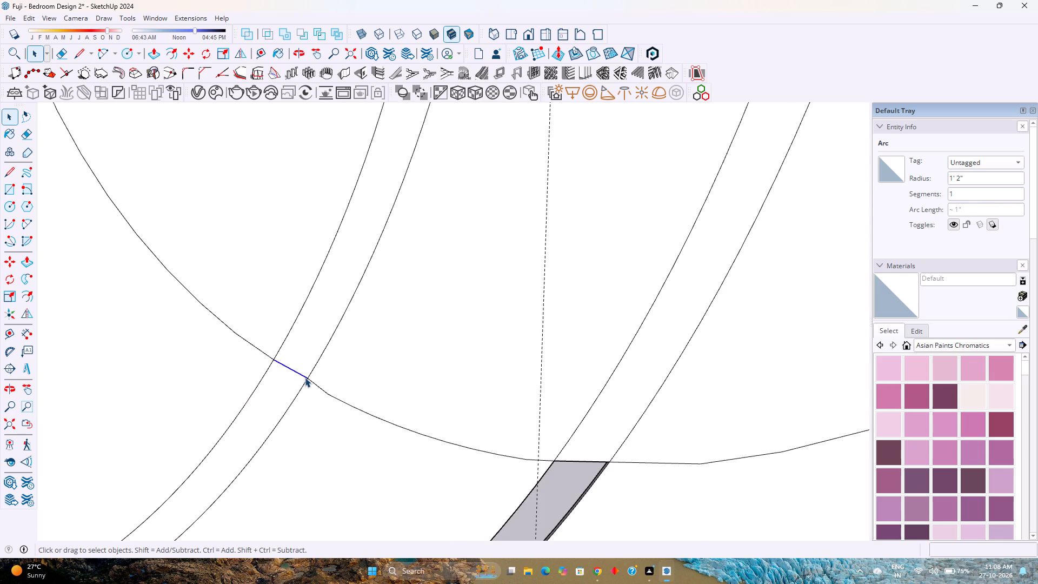
double_click(968, 198)
key("3")
key("Return")
Set the circle's lower arc within the wavy border band to 20 segments.
left_click(316, 386)
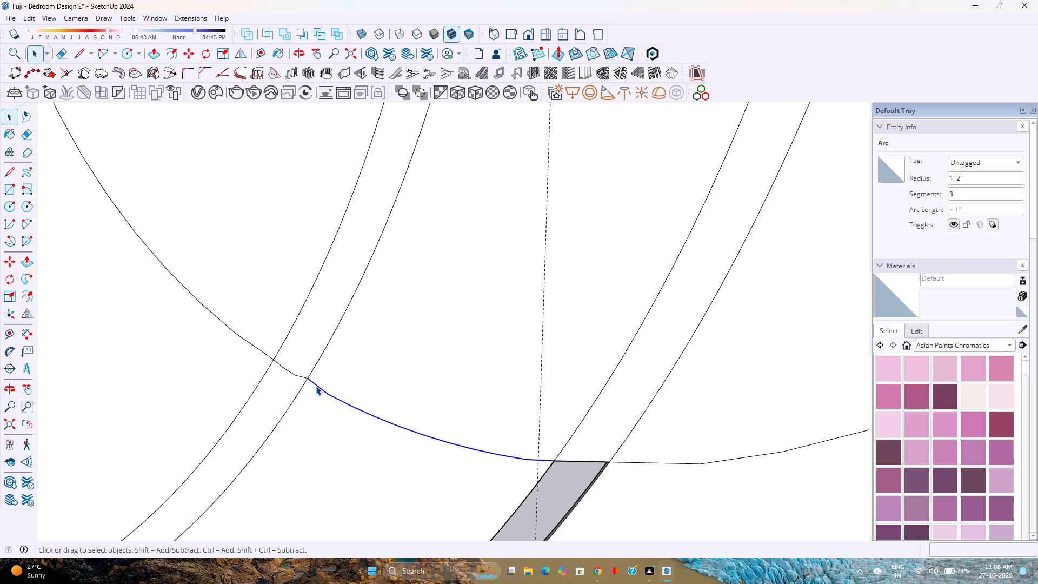
double_click(981, 193)
type("20")
key("Return")
Set the circle's upper arc within the wavy border band to 20 segments.
scroll(339, 413, "down", 5)
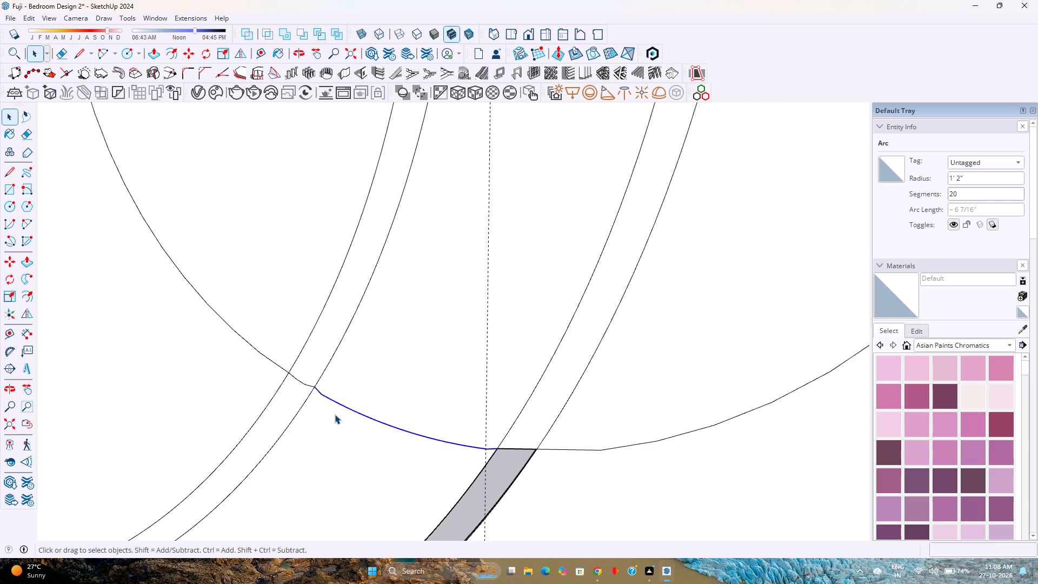
scroll(335, 414, "down", 17)
middle_click_drag(447, 405, 184, 433)
middle_click(184, 433)
scroll(184, 433, "down", 1)
middle_click_drag(277, 417, 554, 397)
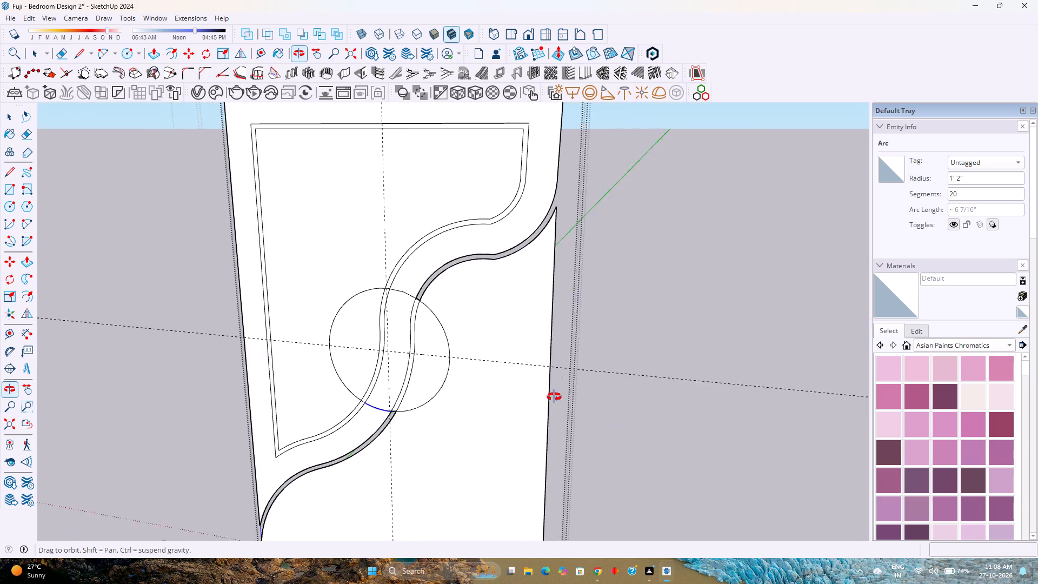
middle_click_drag(554, 397, 560, 397)
left_click(401, 292)
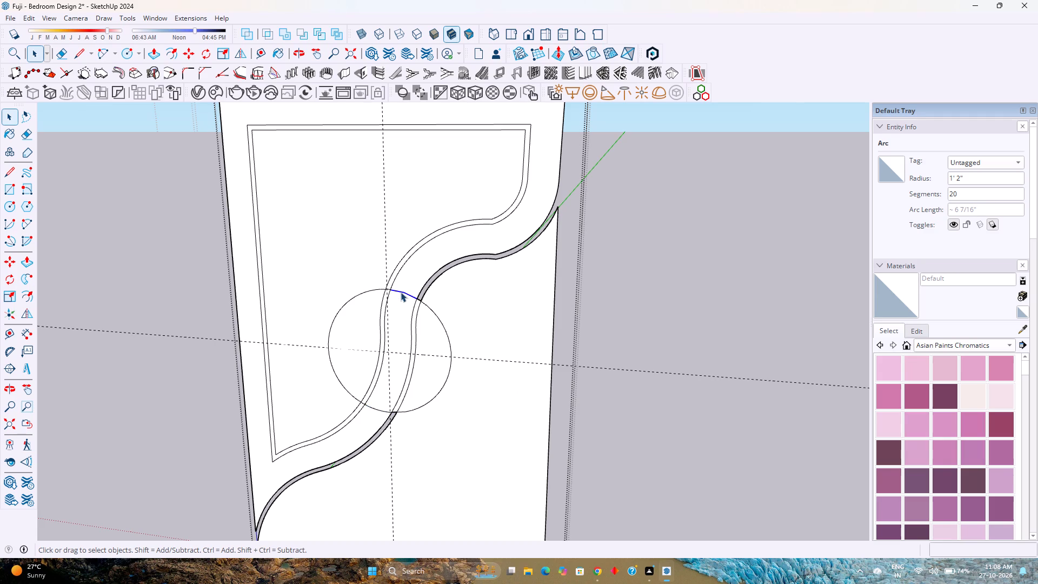
double_click(964, 198)
type("20")
key("Return")
Delete the large face enclosed by the inner border outline, keeping the part of the circle that overlaps it.
left_click(360, 208)
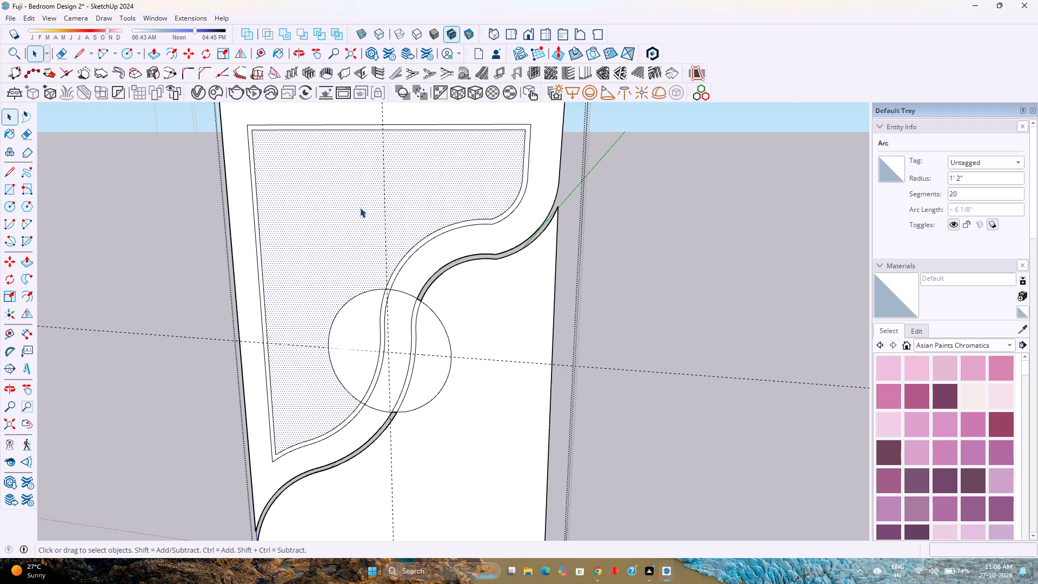
key("Delete")
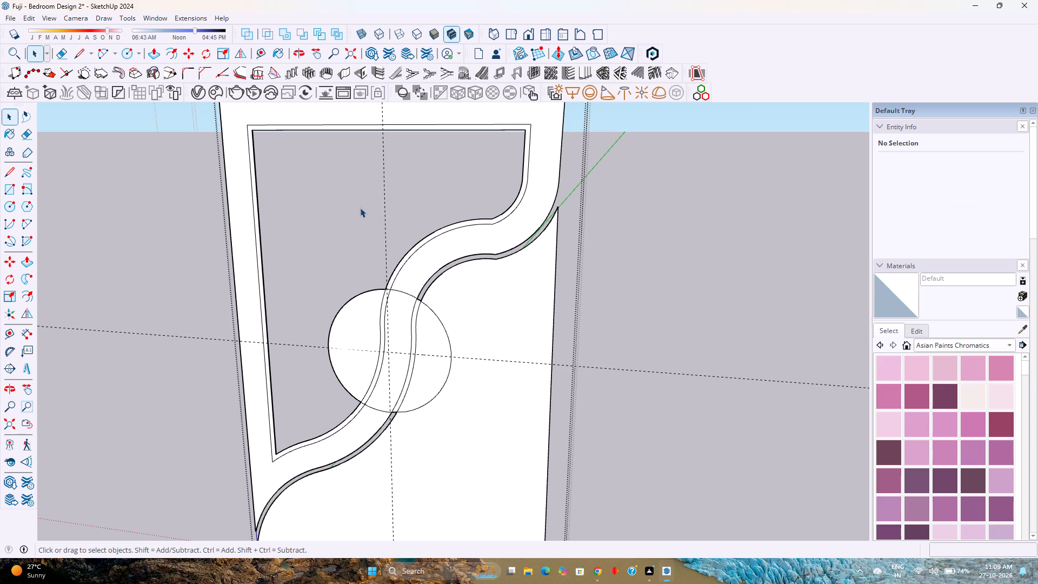
Push/Pull the circle portion that projects into the open cut-out by 1/4".
scroll(373, 344, "up", 4)
middle_click_drag(372, 341, 234, 448)
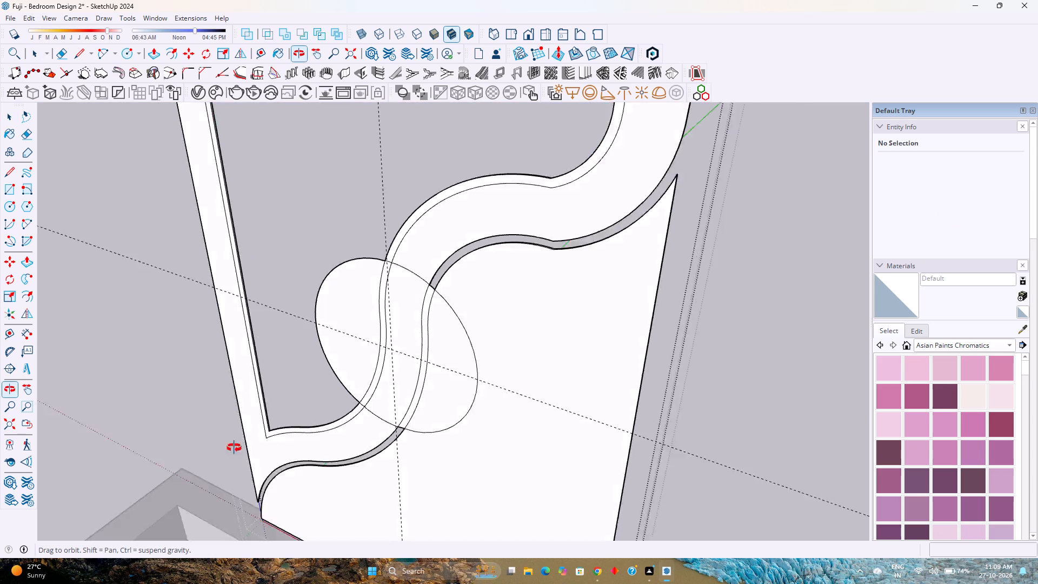
middle_click_drag(234, 448, 134, 490)
key("p")
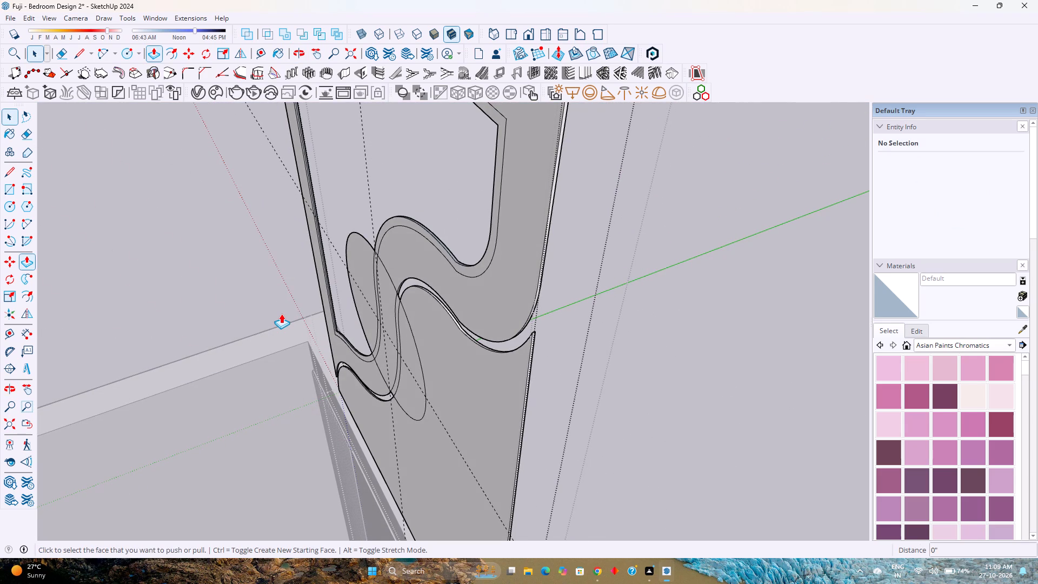
left_click(369, 262)
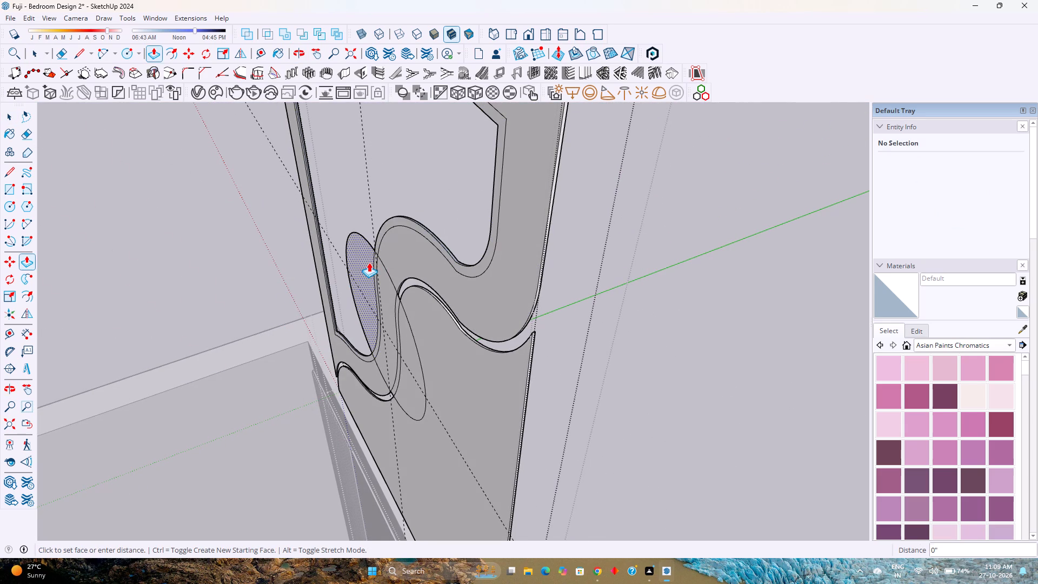
scroll(451, 256, "up", 12)
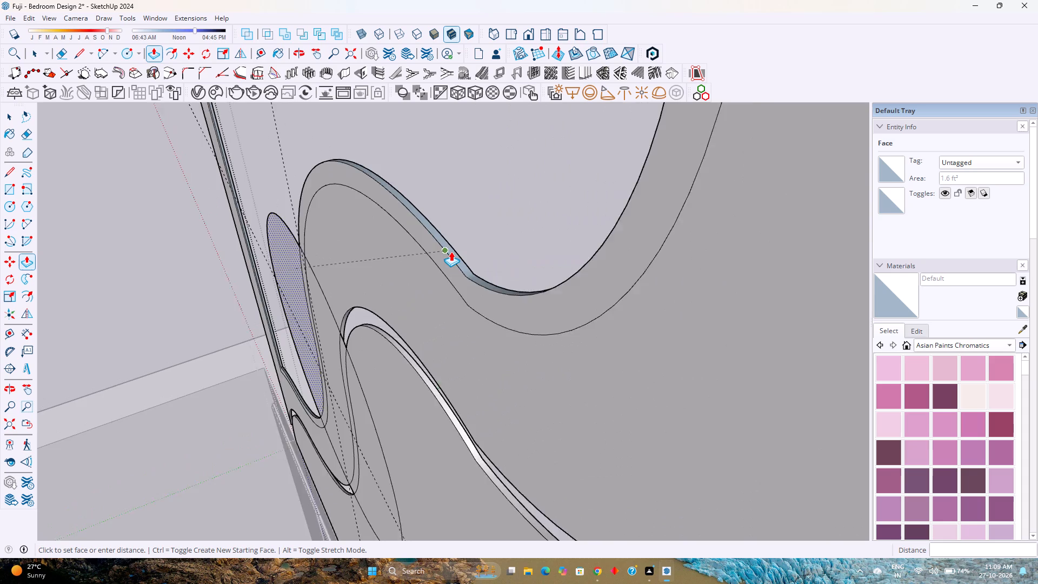
scroll(451, 251, "up", 7)
middle_click_drag(453, 247, 313, 309)
middle_click_drag(313, 309, 291, 301)
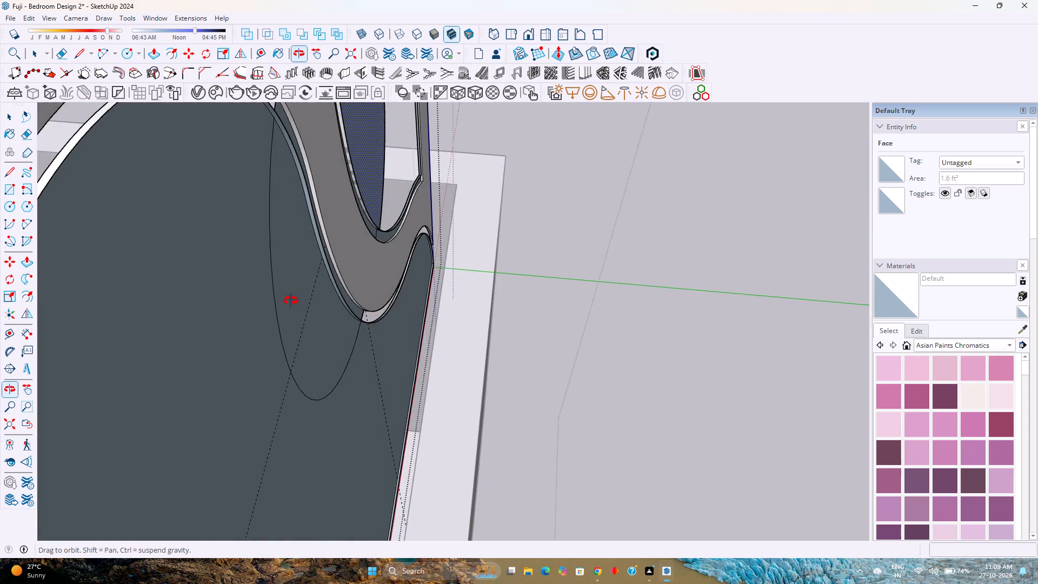
middle_click_drag(291, 301, 329, 327)
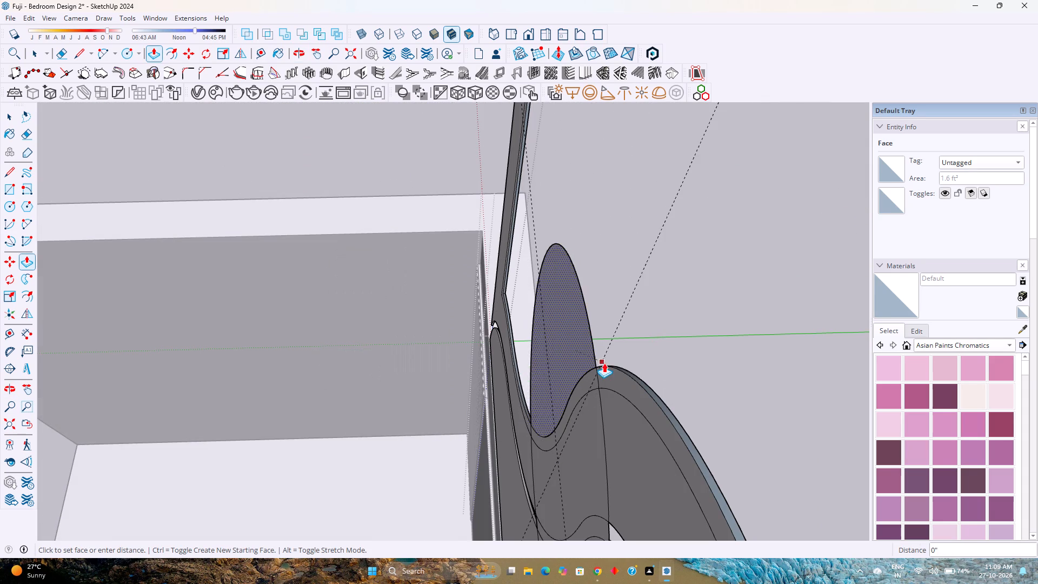
scroll(629, 372, "up", 6)
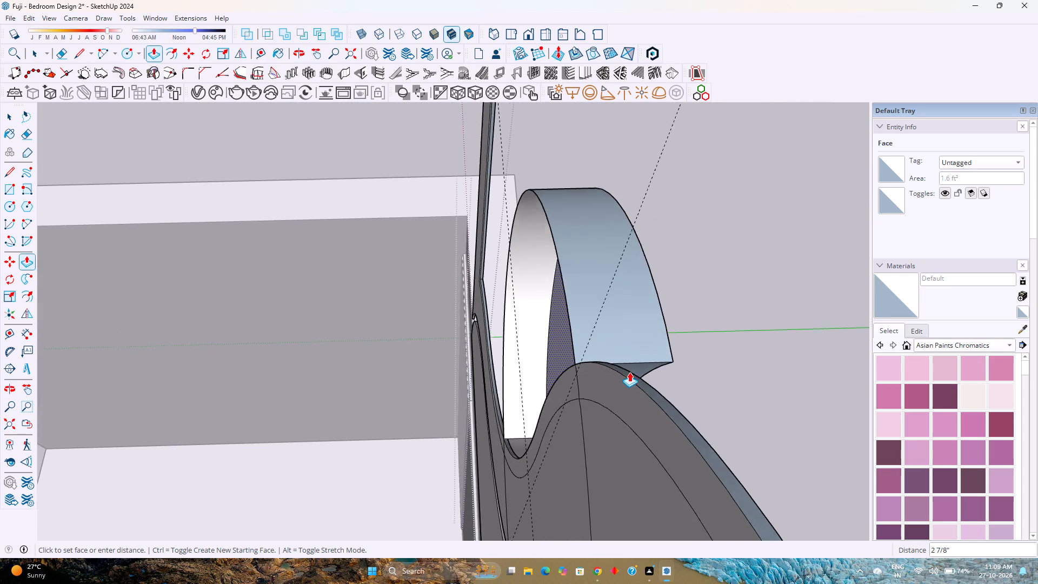
scroll(629, 372, "up", 4)
left_click(607, 361)
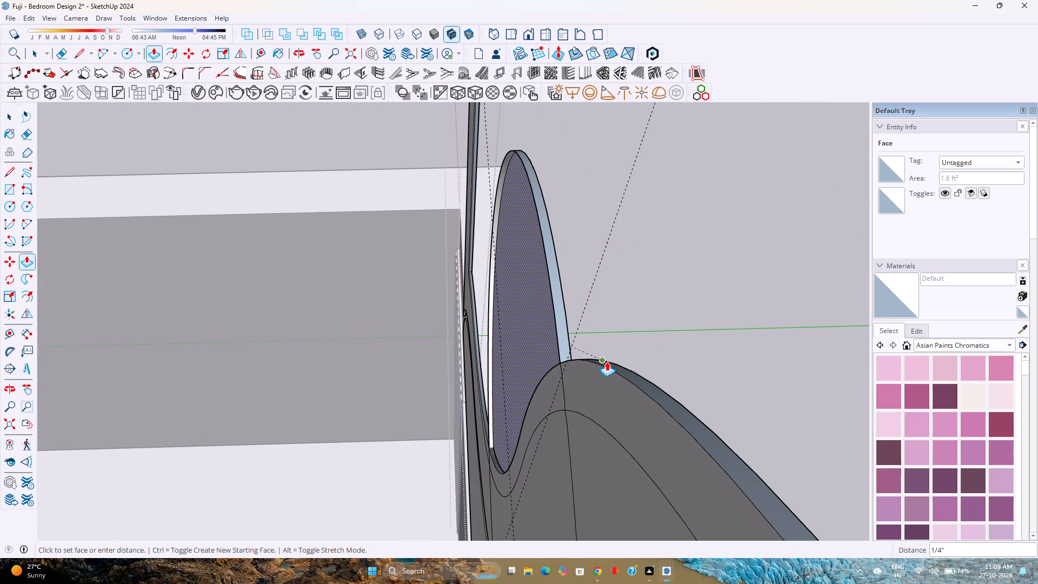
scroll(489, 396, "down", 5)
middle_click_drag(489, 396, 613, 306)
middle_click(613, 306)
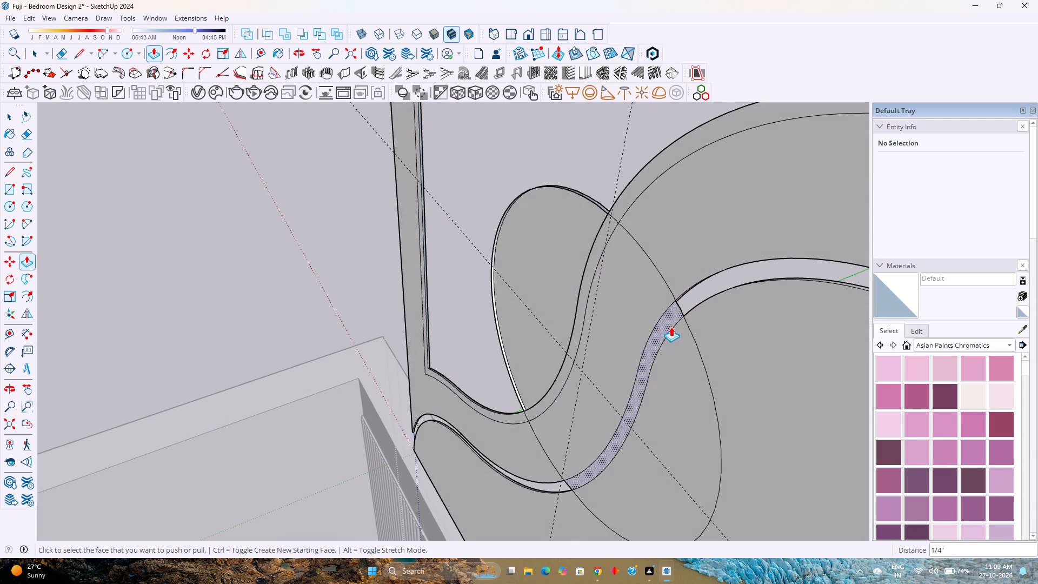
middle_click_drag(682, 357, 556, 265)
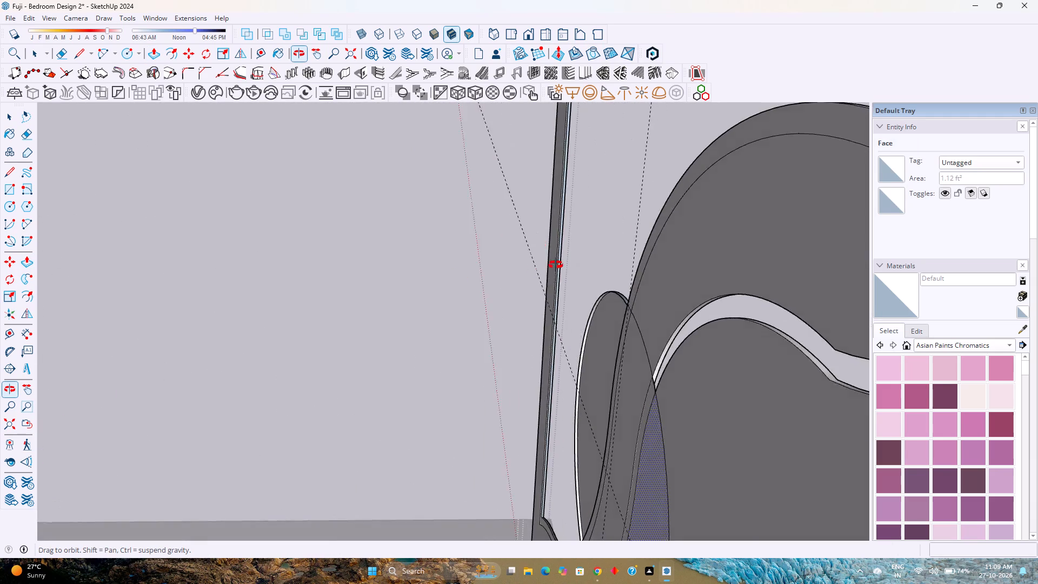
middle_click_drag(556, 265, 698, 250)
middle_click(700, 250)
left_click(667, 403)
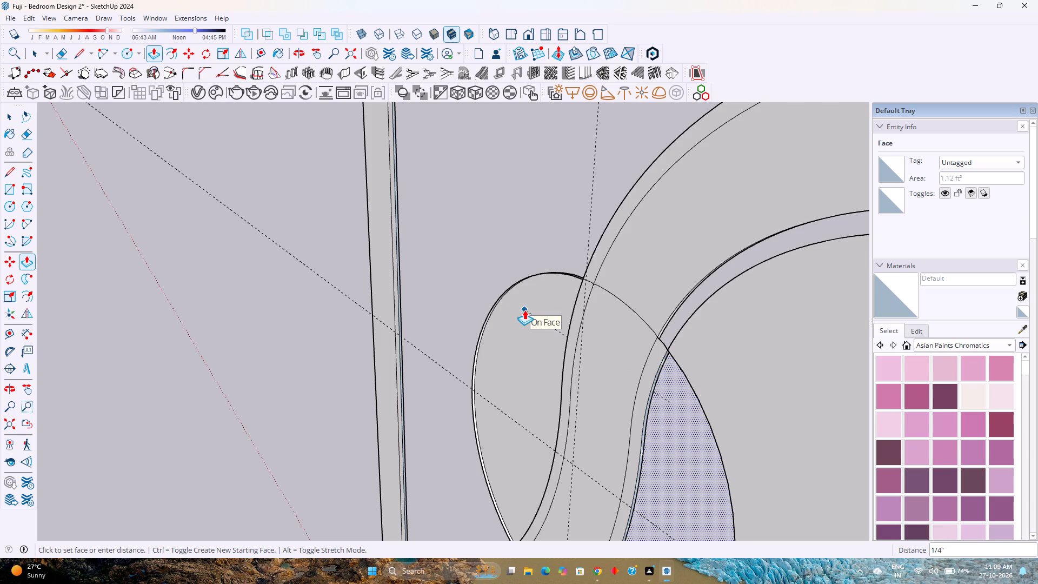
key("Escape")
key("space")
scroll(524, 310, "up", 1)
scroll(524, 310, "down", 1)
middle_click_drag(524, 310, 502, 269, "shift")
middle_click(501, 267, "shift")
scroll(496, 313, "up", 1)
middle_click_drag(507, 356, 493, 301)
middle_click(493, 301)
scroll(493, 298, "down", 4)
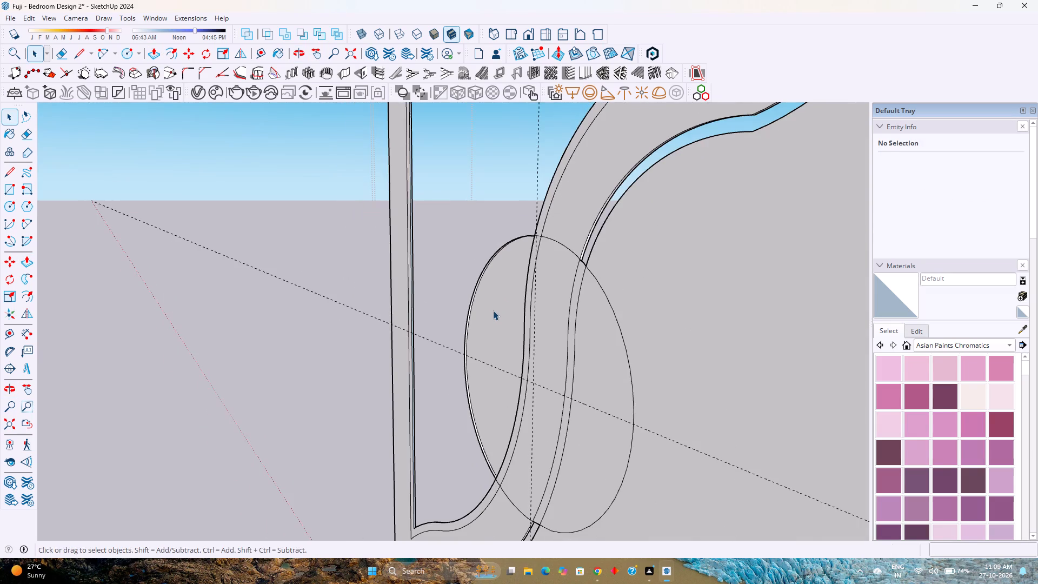
Undo the circle, fluting and extrusion work back to the flat panel face with only its double wavy outlines and construction guides.
middle_click_drag(493, 311, 498, 260)
middle_click(498, 260)
middle_click_drag(595, 386, 611, 429)
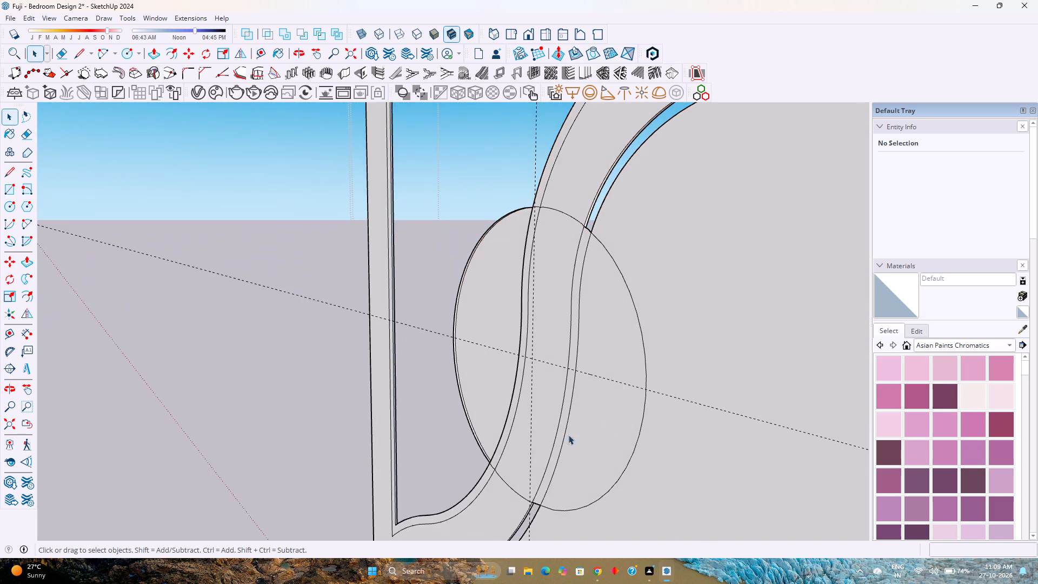
scroll(557, 435, "up", 4)
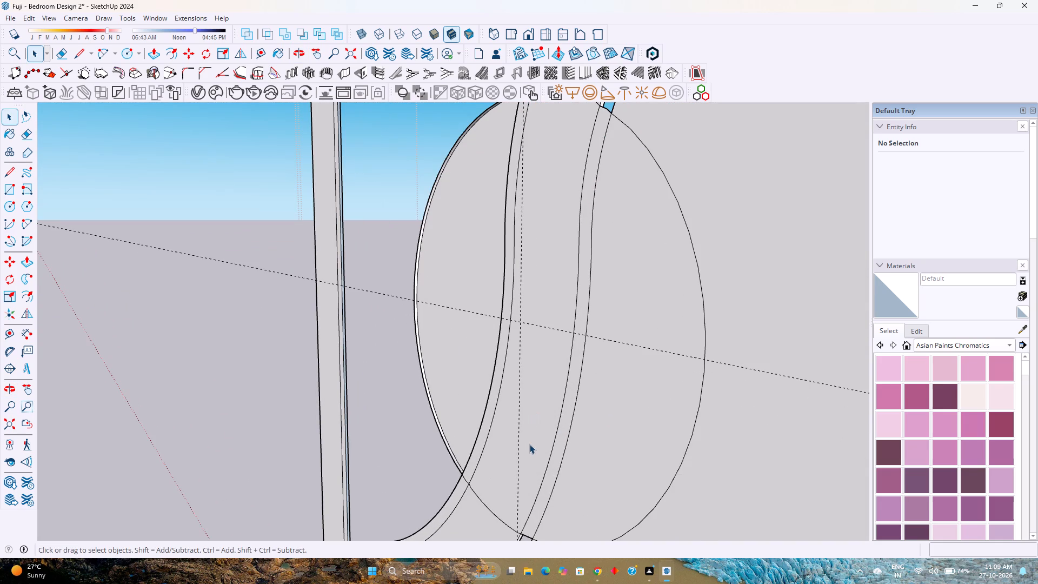
left_click(542, 438)
scroll(542, 433, "down", 7)
key("ctrl+z")
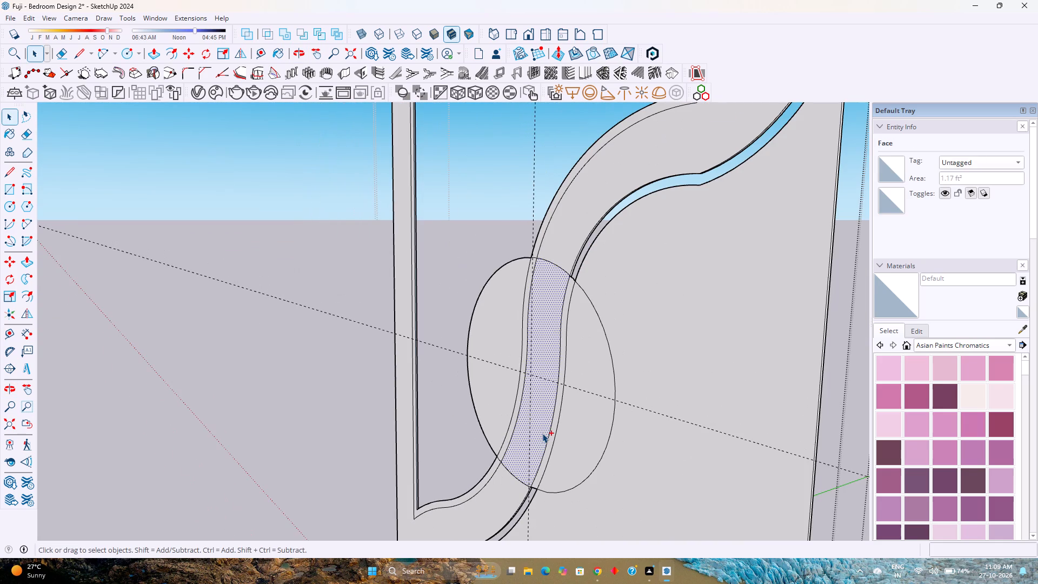
key("ctrl+z")
key("ctrl+z")
key("ctrl+z")
key("ctrl+z")
key("ctrl+z")
key("ctrl+z")
key("ctrl+z")
key("ctrl+z")
key("ctrl+z")
key("ctrl+z")
key("ctrl+z")
key("ctrl+z")
key("ctrl+z")
key("ctrl+z")
key("ctrl+z")
key("ctrl+z")
key("ctrl+z")
key("ctrl+z")
key("ctrl+z")
key("ctrl+z")
key("ctrl+z")
key("ctrl+z")
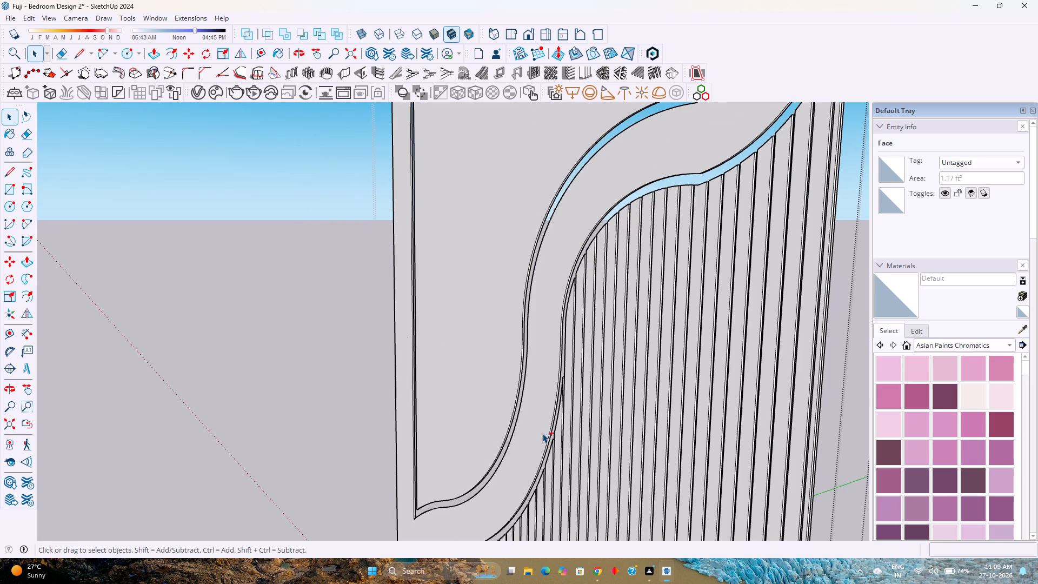
key("ctrl+z")
key("ctrl+z")
key("ctrl+z")
key("ctrl+z")
key("ctrl+z")
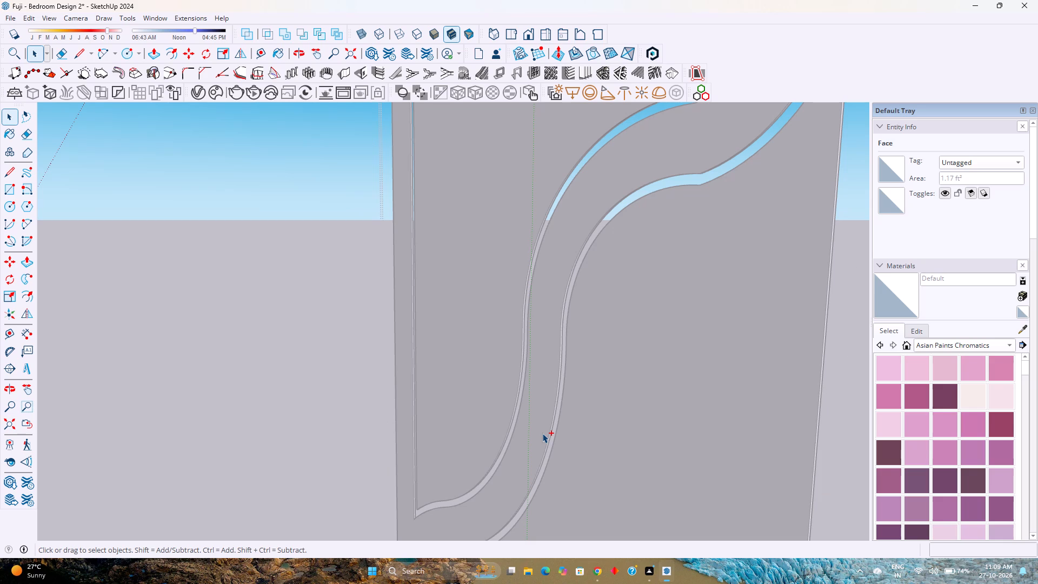
key("space")
key("ctrl+z")
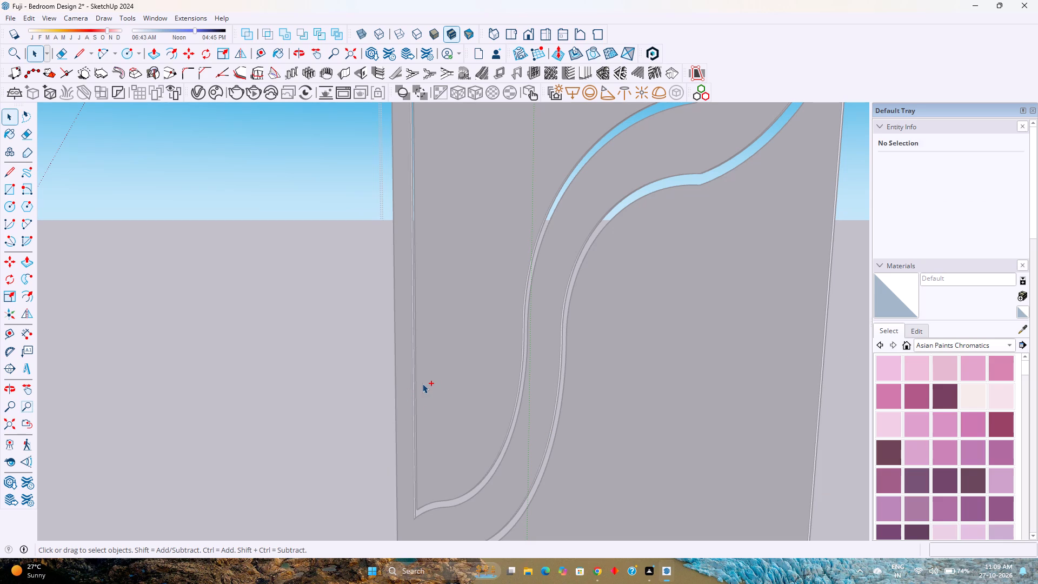
scroll(422, 383, "down", 1)
key("ctrl+z")
key("ctrl+z")
key("ctrl+z")
key("ctrl+z")
key("ctrl+z")
key("ctrl+z")
key("ctrl+z")
key("ctrl+z")
key("ctrl+z")
key("ctrl+z")
key("ctrl+z")
key("ctrl+z")
key("ctrl+z")
key("ctrl+z")
key("ctrl+z")
key("ctrl+z")
key("ctrl+z")
key("ctrl+z")
key("ctrl+z")
key("ctrl+z")
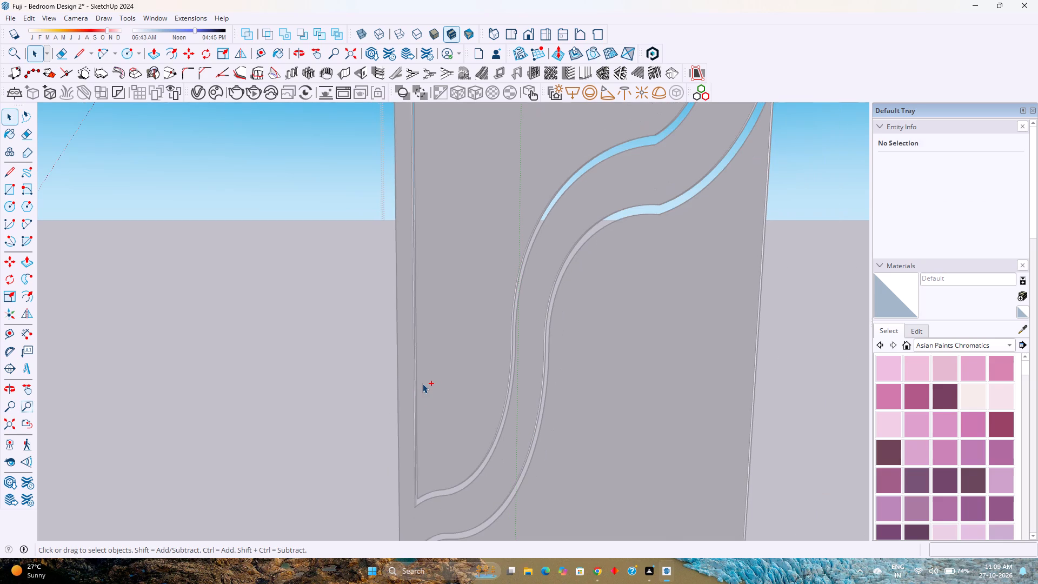
key("ctrl+z")
key("ctrl+z")
key("ctrl+z")
key("ctrl+z")
key("ctrl+z")
key("ctrl+z")
key("ctrl+z")
key("ctrl+z")
key("ctrl+z")
key("ctrl+z")
key("ctrl+z")
key("ctrl+z")
key("ctrl+z")
key("ctrl+z")
key("ctrl+z")
key("ctrl+z")
key("ctrl+z")
key("ctrl+z")
key("ctrl+z")
key("ctrl+z")
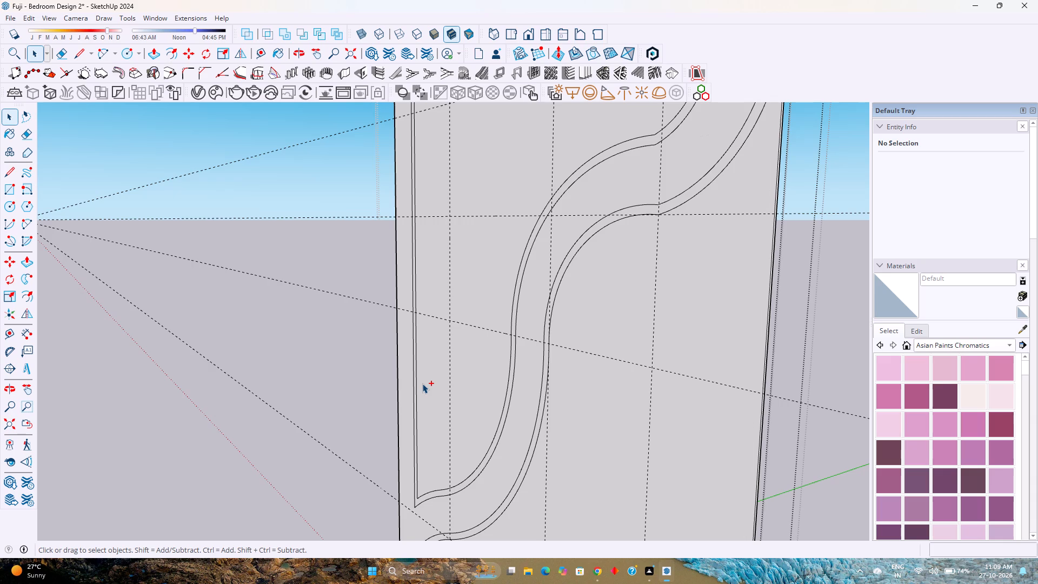
Delete all construction guides from the model.
middle_click_drag(447, 394, 599, 428)
middle_click_drag(602, 428, 670, 419)
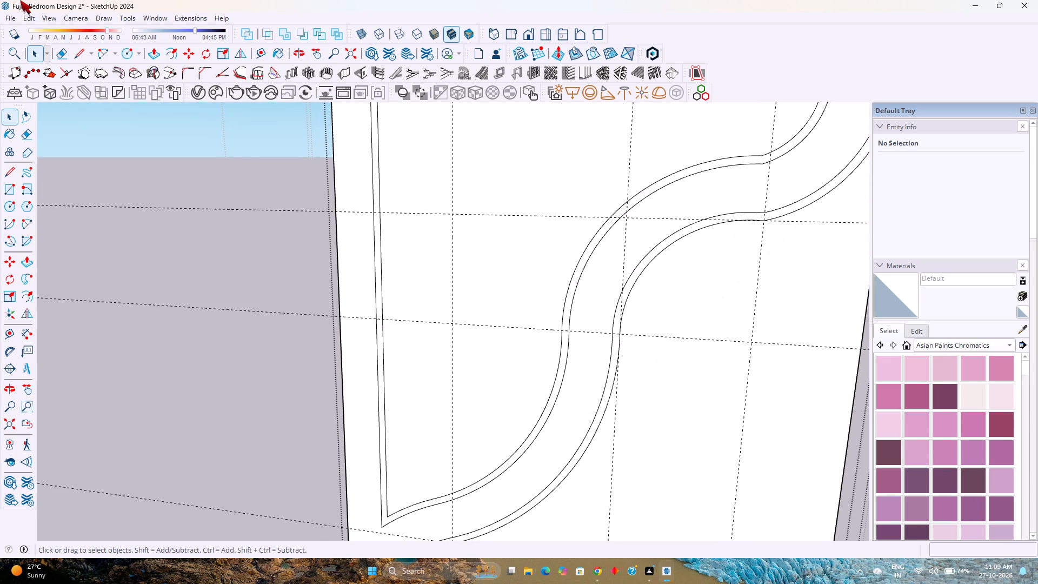
left_click(22, 15)
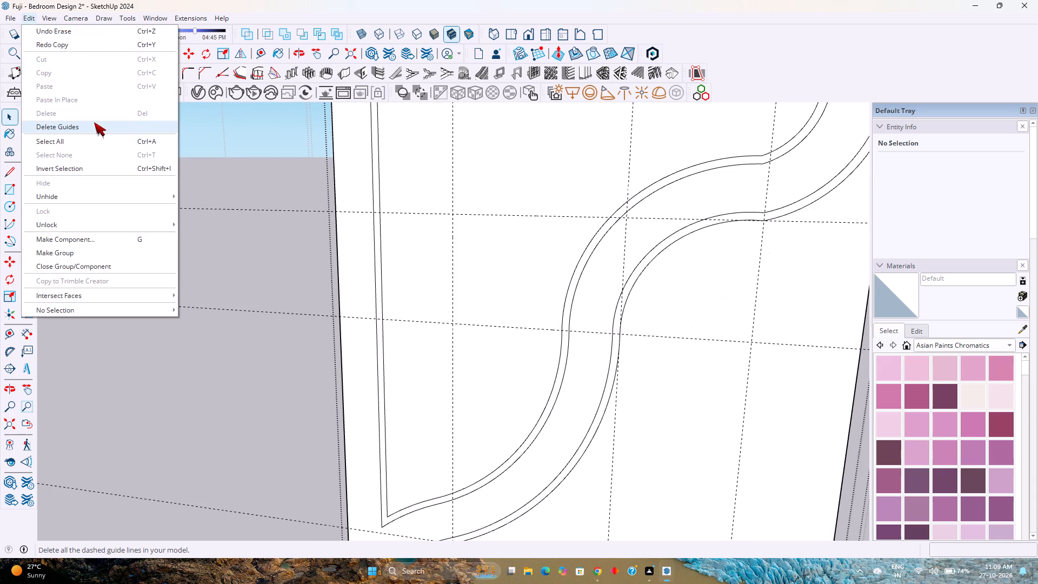
left_click(94, 122)
Place crossing guides on the panel: vertical at the top edge's midpoint, horizontal about 4' 3 5/16" below the top edge.
scroll(501, 303, "down", 6)
middle_click_drag(597, 337, 429, 335, "shift")
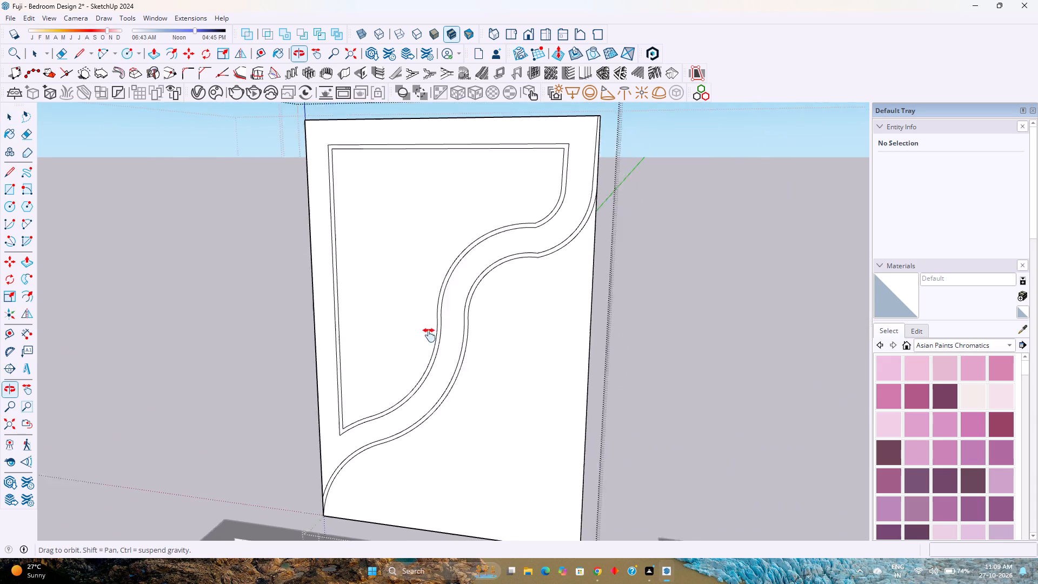
middle_click_drag(429, 335, 413, 340, "shift")
middle_click(413, 340, "shift")
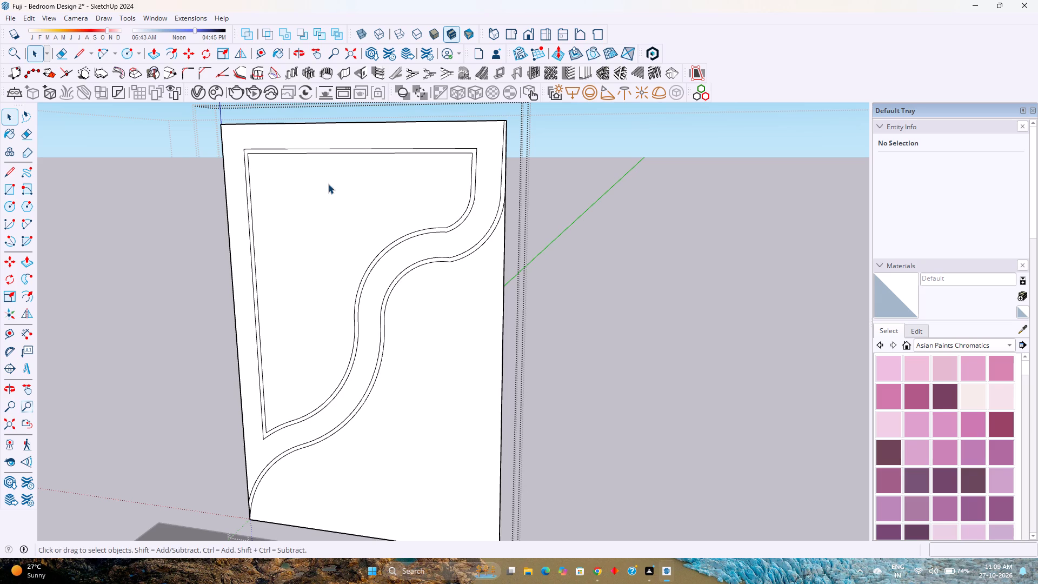
left_click(261, 55)
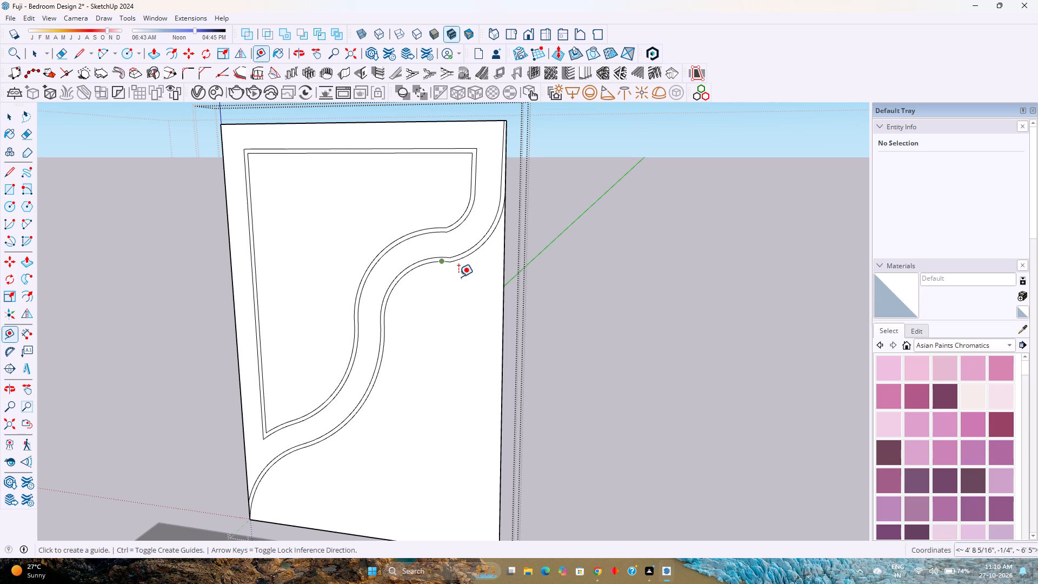
left_click(500, 347)
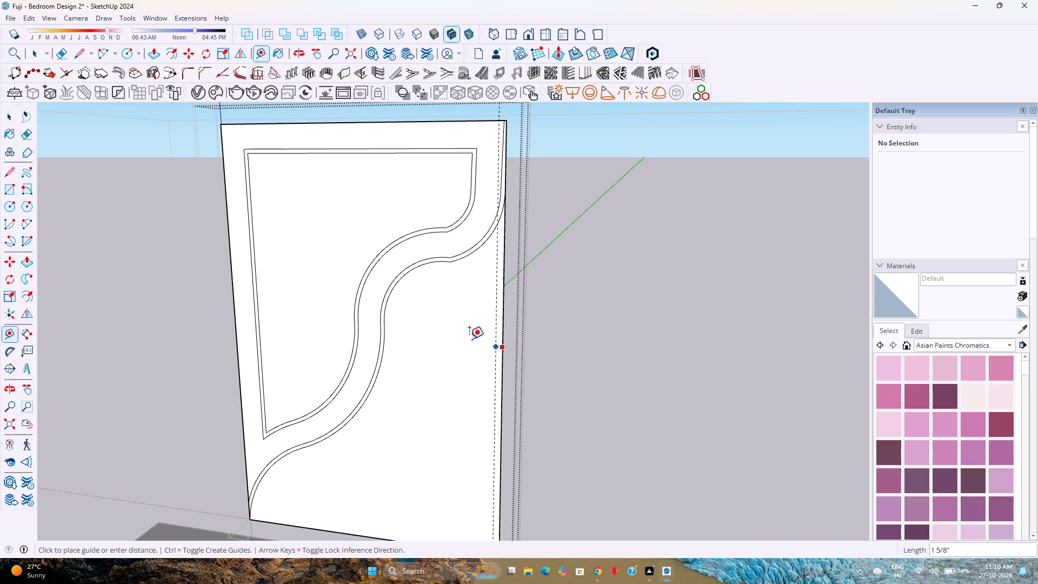
left_click(350, 122)
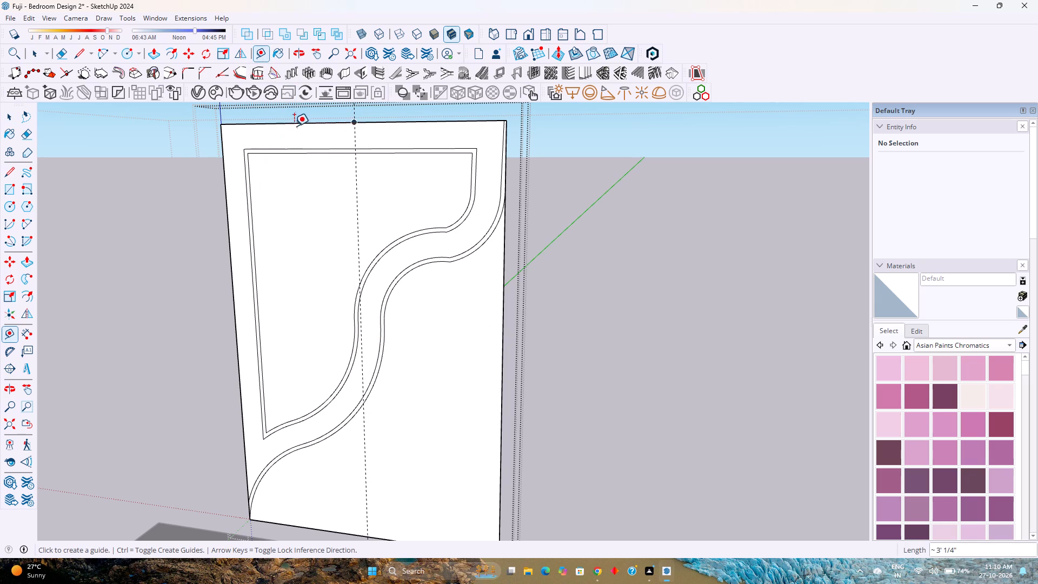
left_click(296, 124)
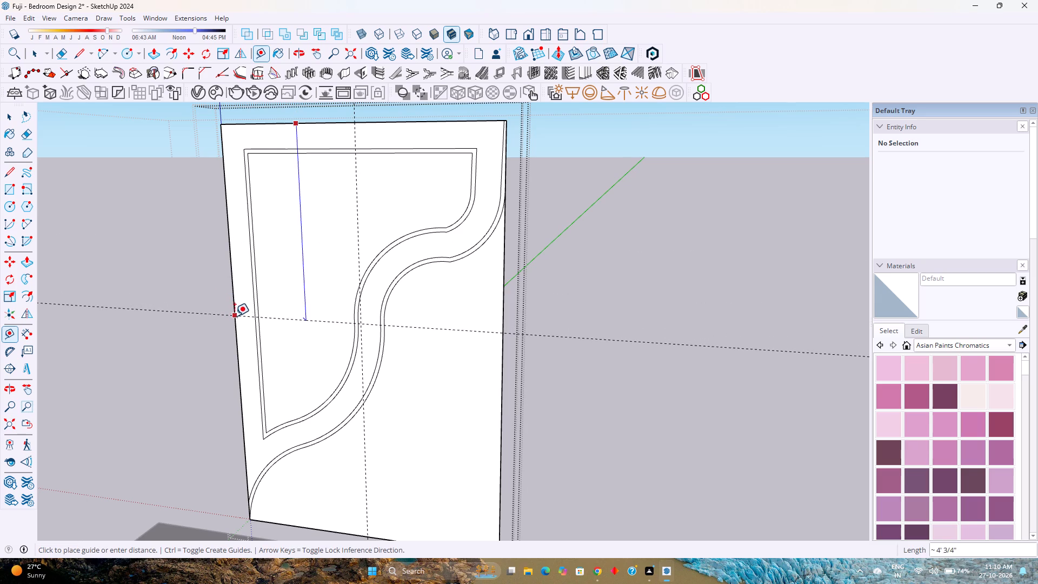
left_click(236, 326)
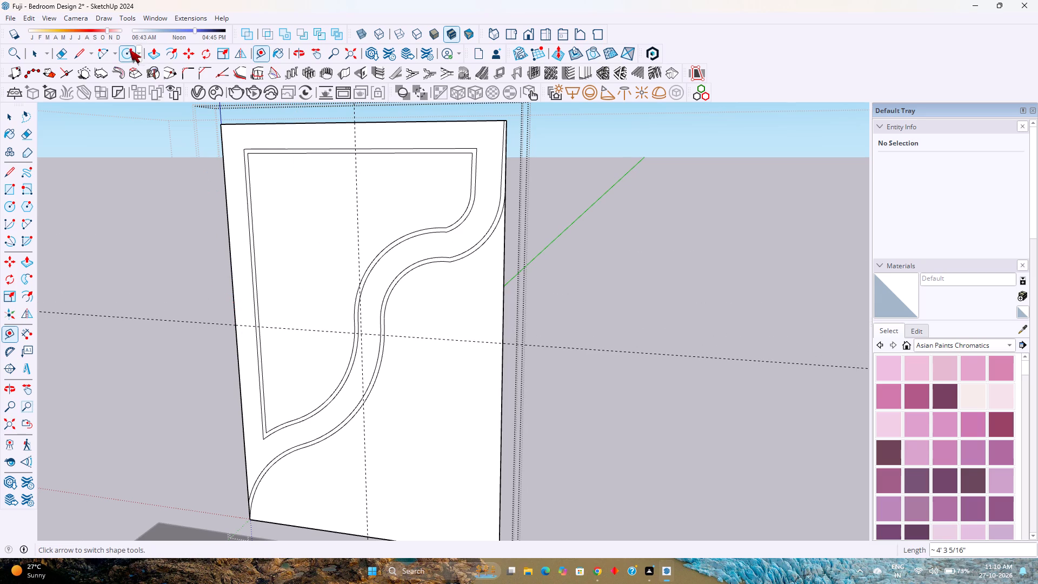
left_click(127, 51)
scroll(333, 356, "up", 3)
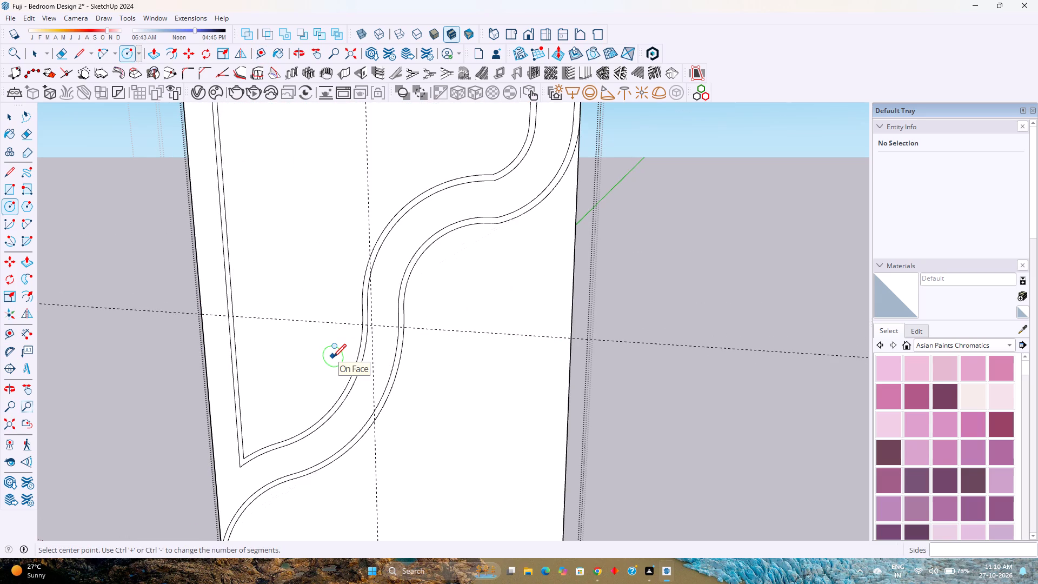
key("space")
Hide the four wavy border curves crossing the panel.
left_click(355, 363)
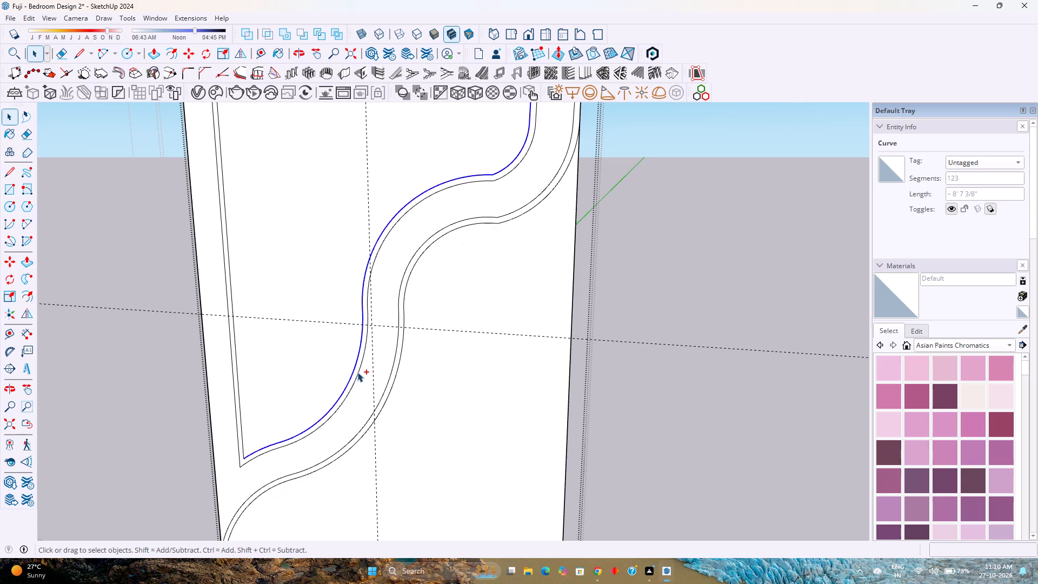
left_click(357, 372, "ctrl")
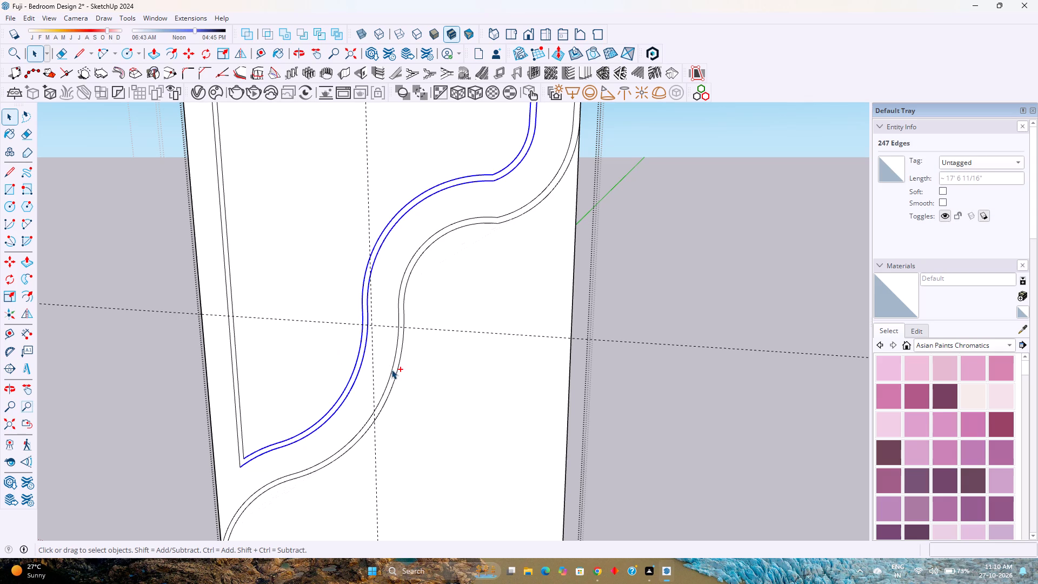
left_click(391, 369, "ctrl")
left_click(396, 376, "ctrl")
right_click(396, 376)
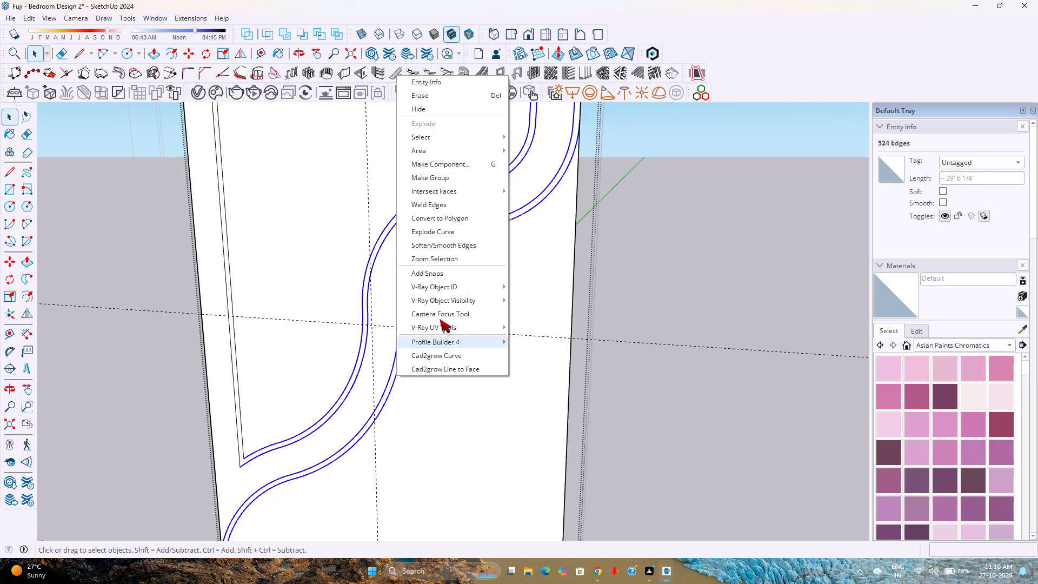
left_click(457, 114)
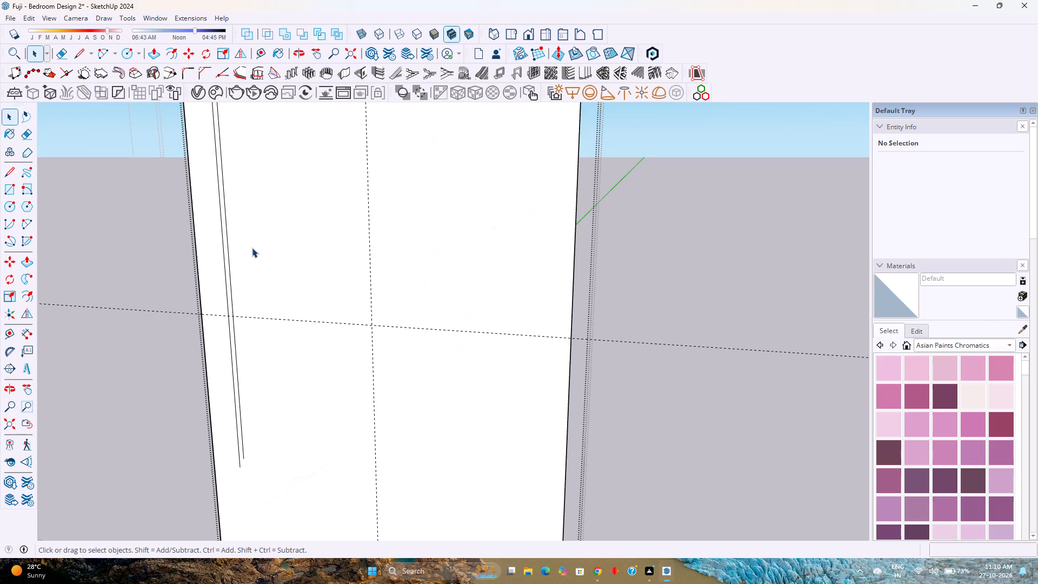
Draw a circle with a 1'2" radius centred on the intersection of the two guides.
left_click(121, 50)
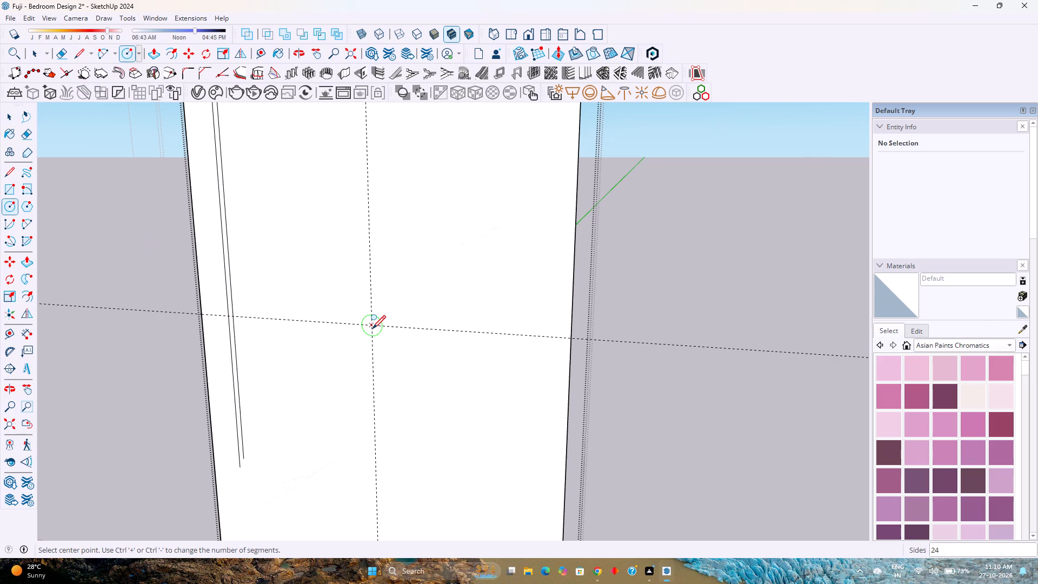
left_click(372, 328)
type("1.2")
key("Return")
type("1'2\"")
key("Return")
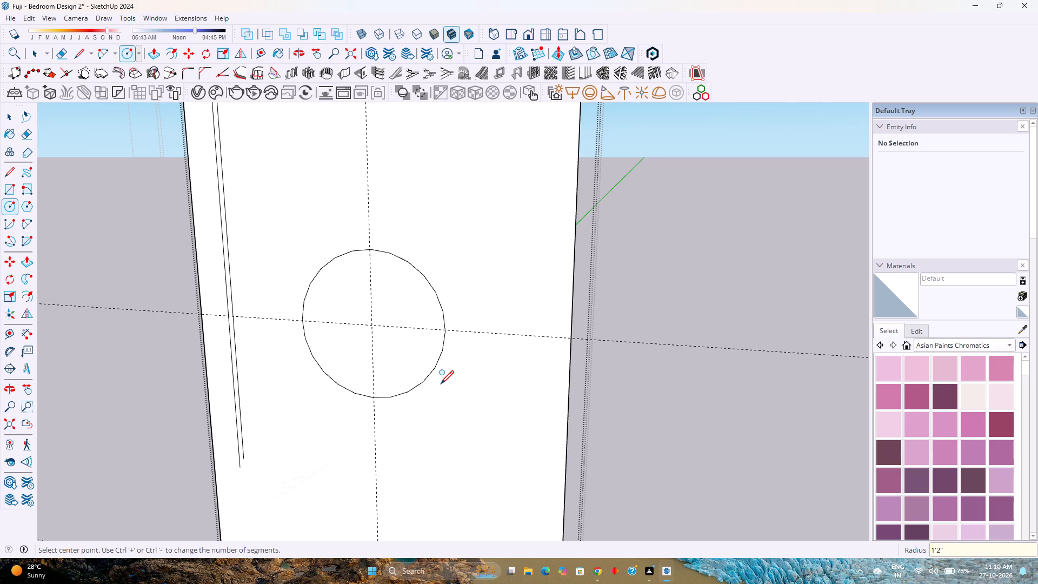
Examine how the hidden wavy curves divide the circle into separate arcs and faces.
scroll(441, 383, "down", 4)
scroll(441, 383, "up", 5)
key("space")
left_click(432, 364)
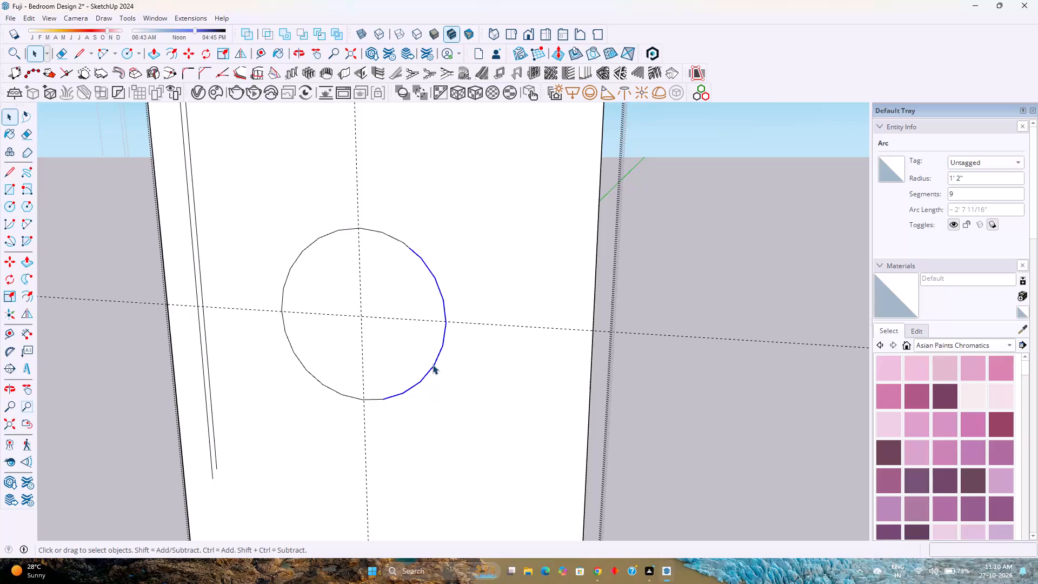
left_click(397, 294)
middle_click_drag(375, 283, 502, 318)
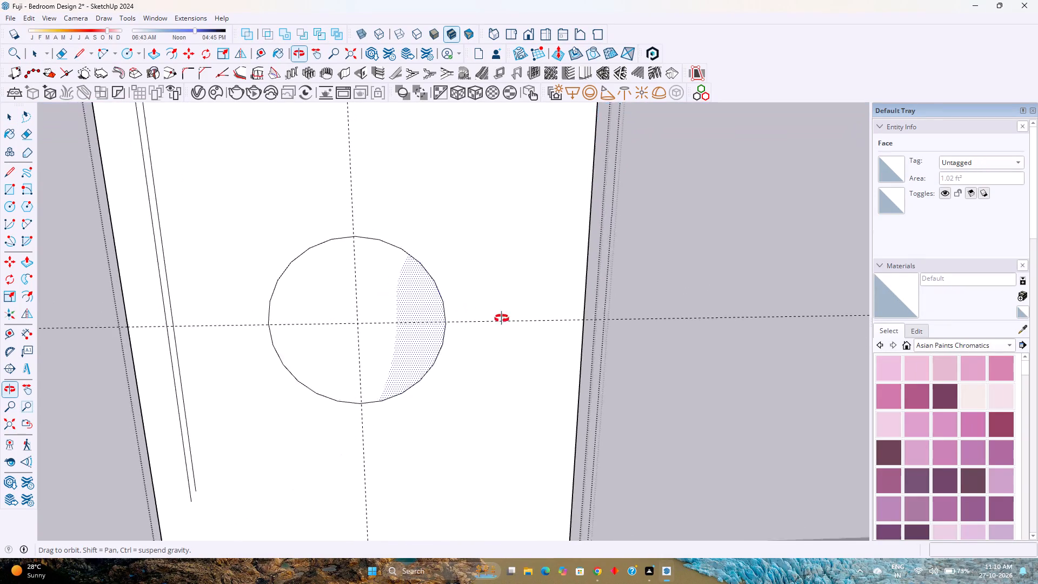
middle_click_drag(502, 318, 541, 323)
left_click(388, 296, "ctrl")
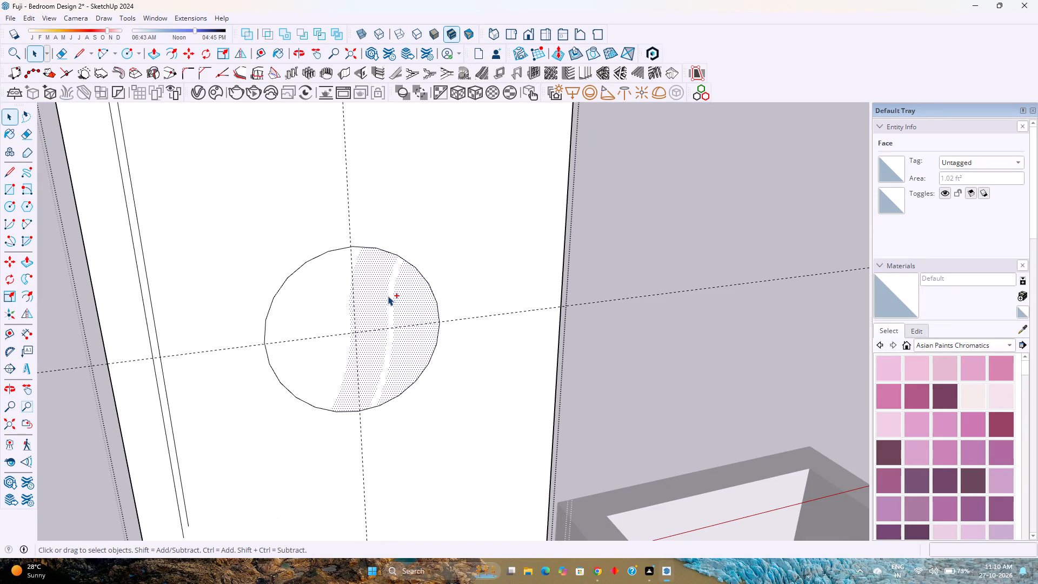
left_click(330, 300, "ctrl")
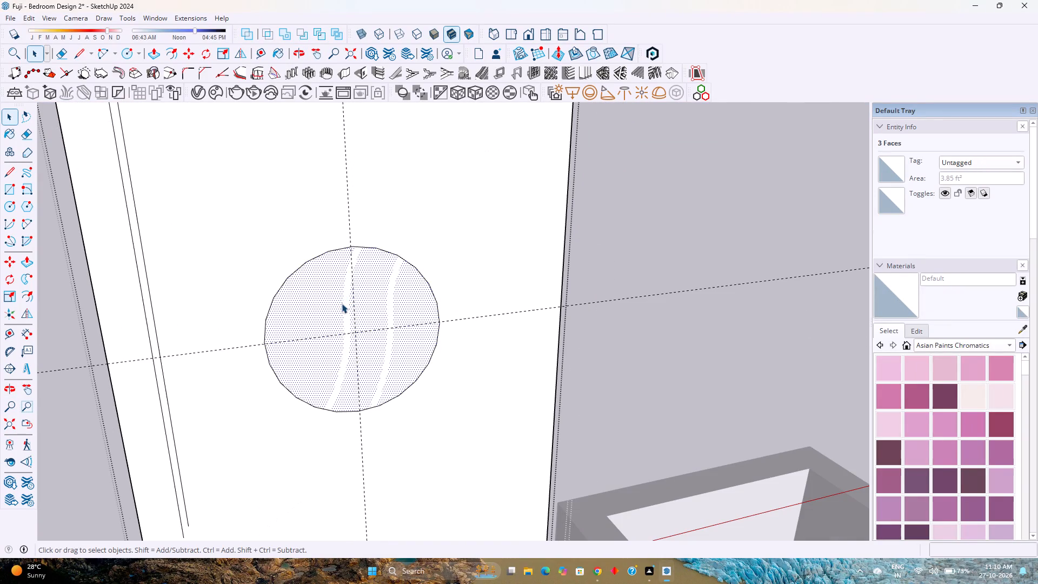
scroll(342, 303, "up", 3)
left_click(382, 300)
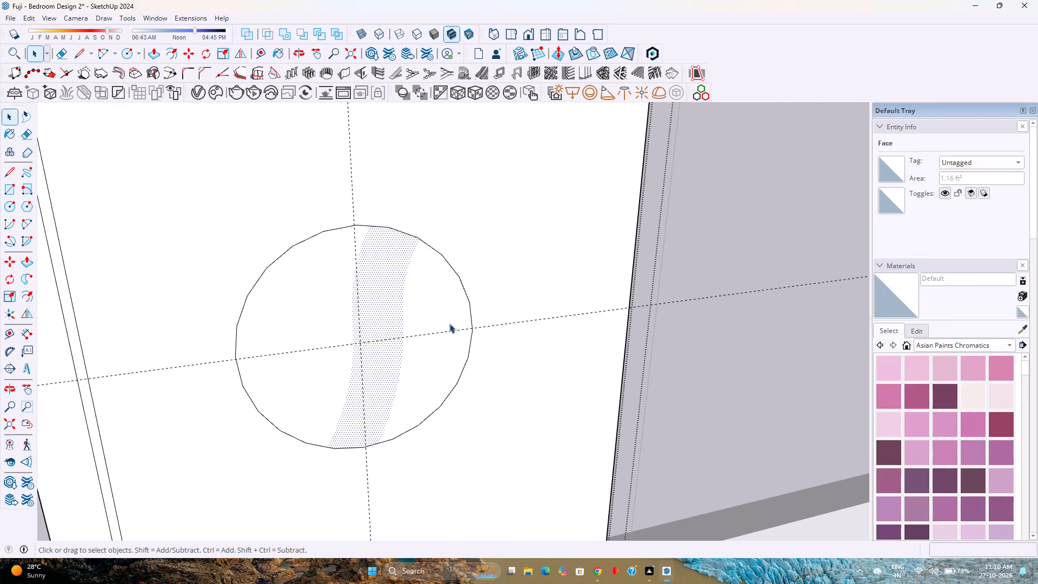
Set the circle's long arc outside the wavy band, nearer the panel's side edge, to 60 segments.
left_click(462, 318)
left_click(466, 292)
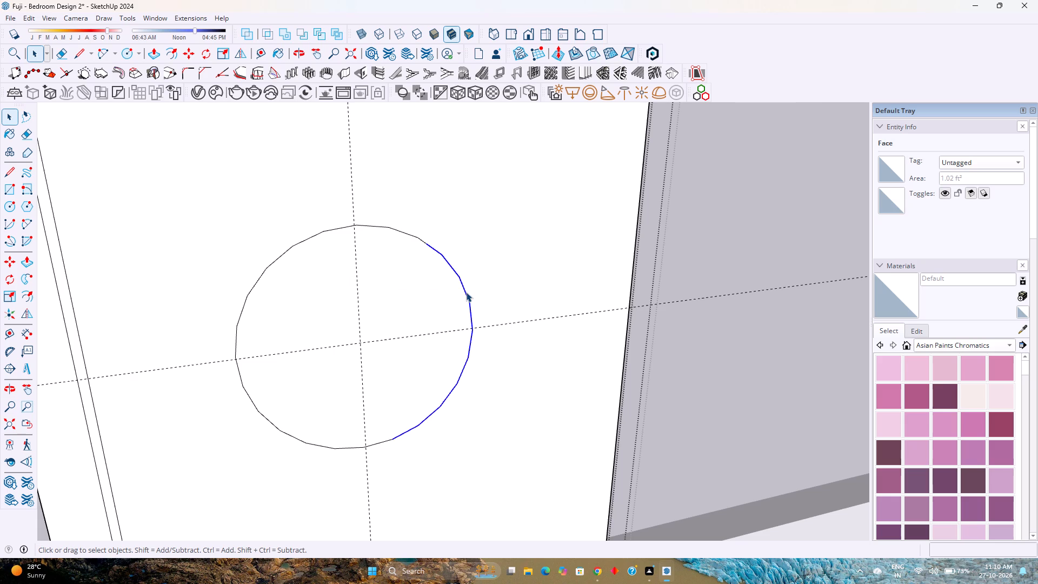
left_click(953, 194)
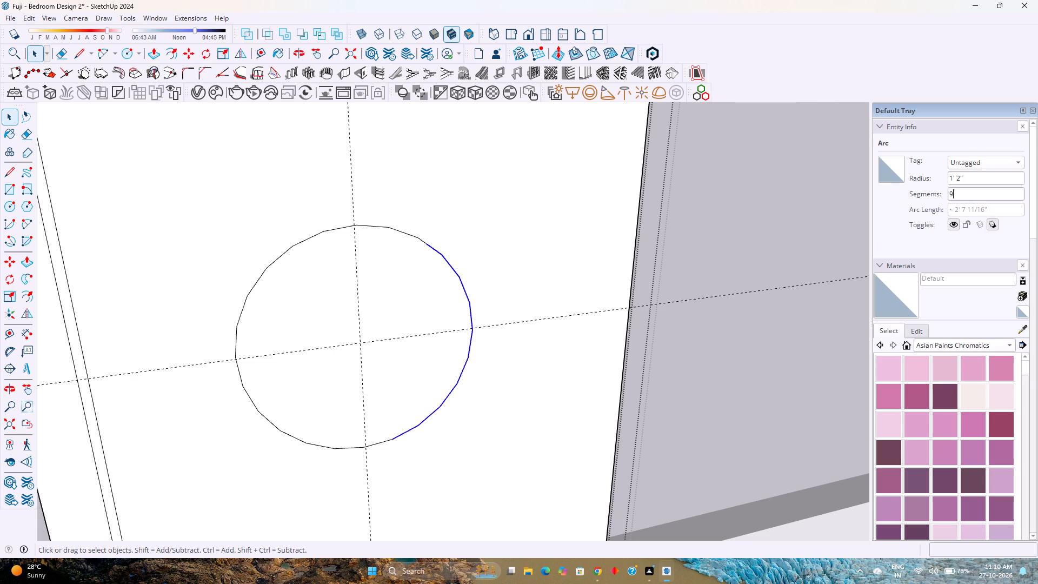
key("BackSpace")
key("BackSpace")
type("60")
key("Return")
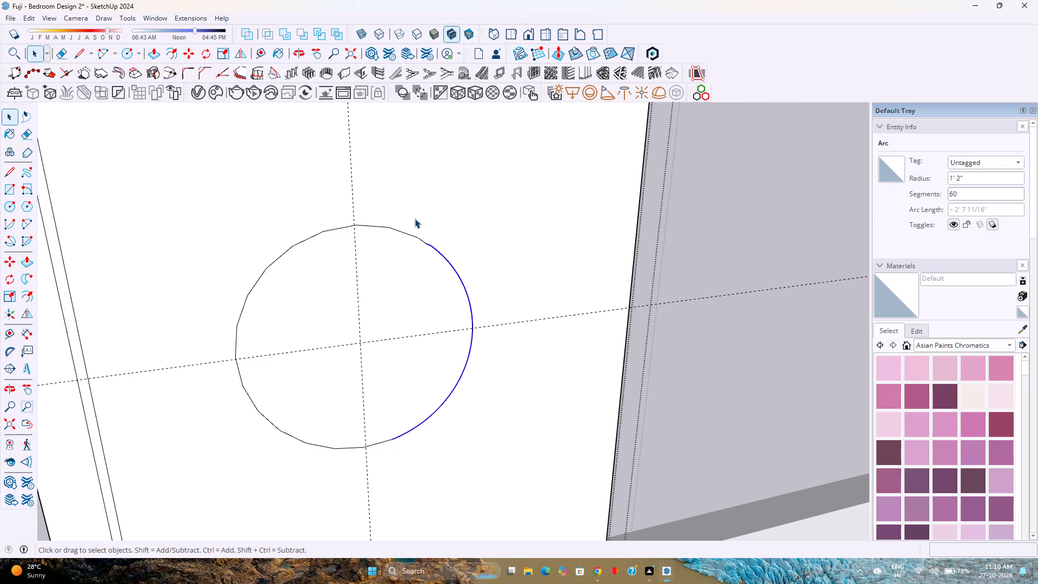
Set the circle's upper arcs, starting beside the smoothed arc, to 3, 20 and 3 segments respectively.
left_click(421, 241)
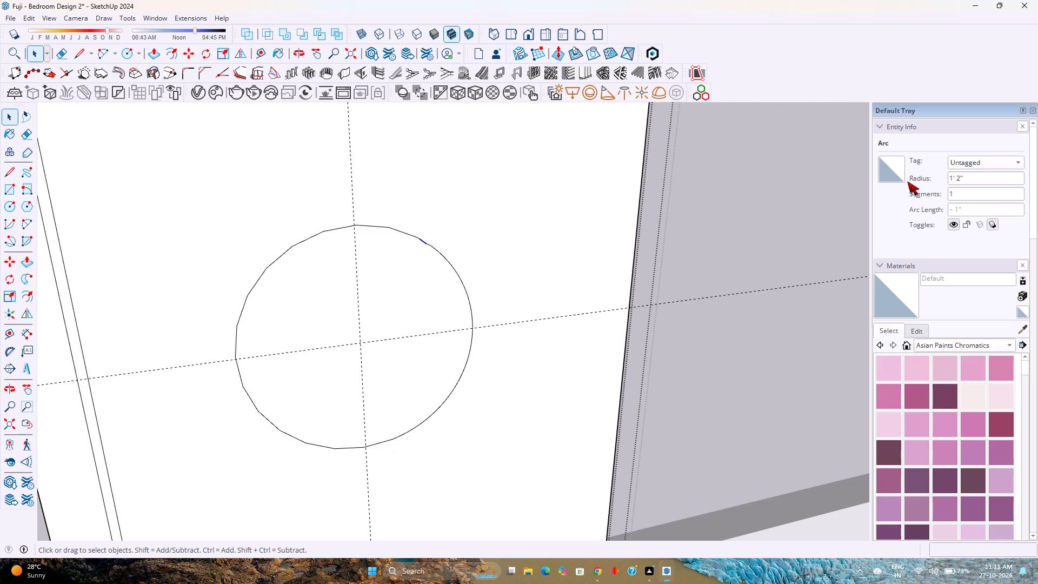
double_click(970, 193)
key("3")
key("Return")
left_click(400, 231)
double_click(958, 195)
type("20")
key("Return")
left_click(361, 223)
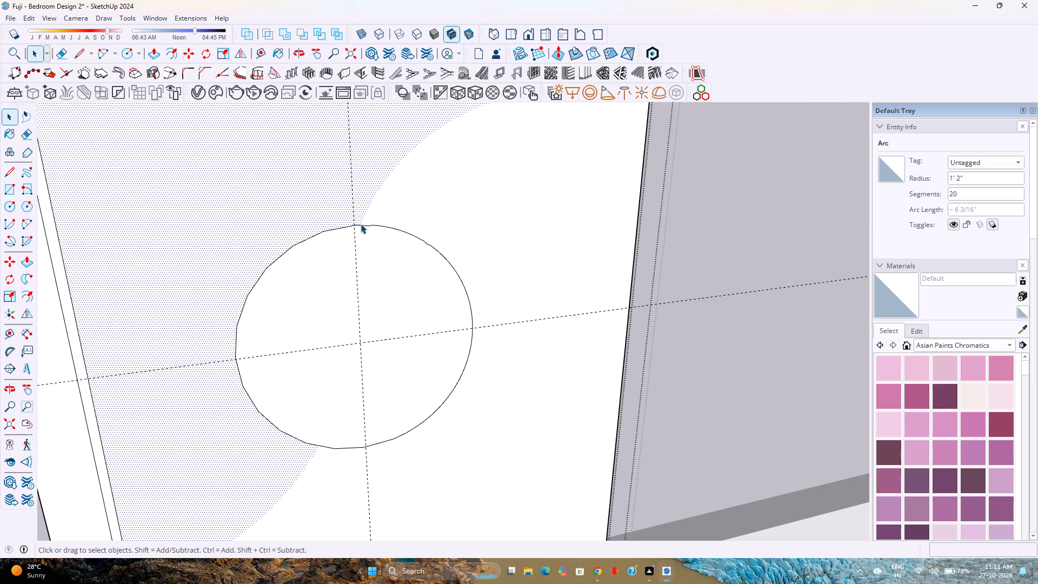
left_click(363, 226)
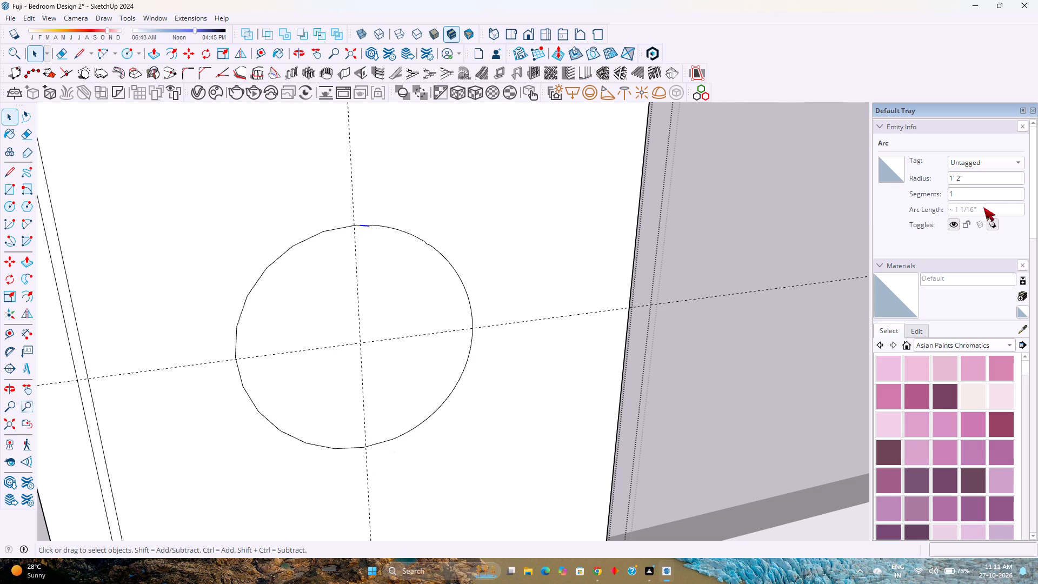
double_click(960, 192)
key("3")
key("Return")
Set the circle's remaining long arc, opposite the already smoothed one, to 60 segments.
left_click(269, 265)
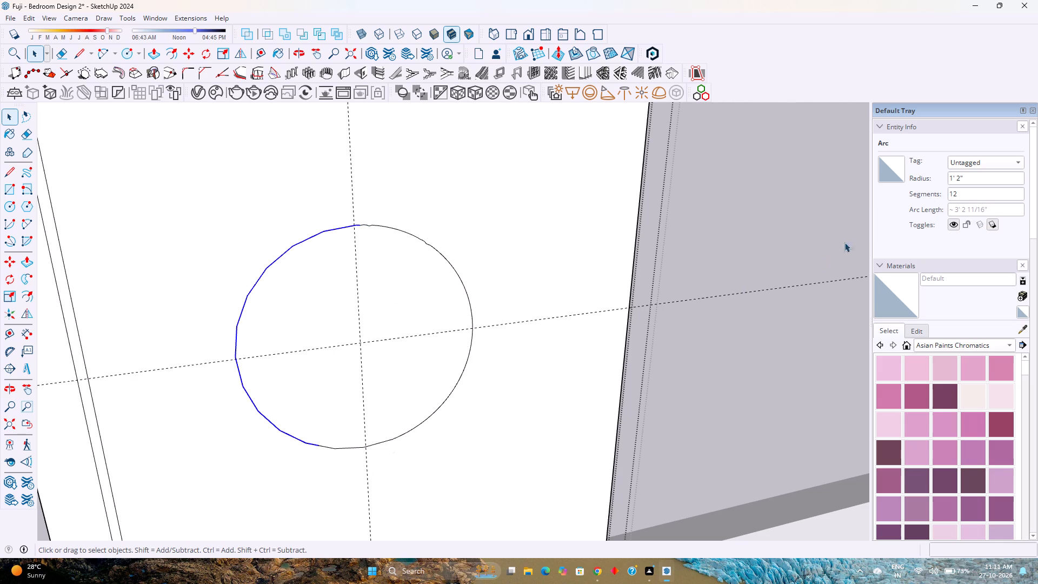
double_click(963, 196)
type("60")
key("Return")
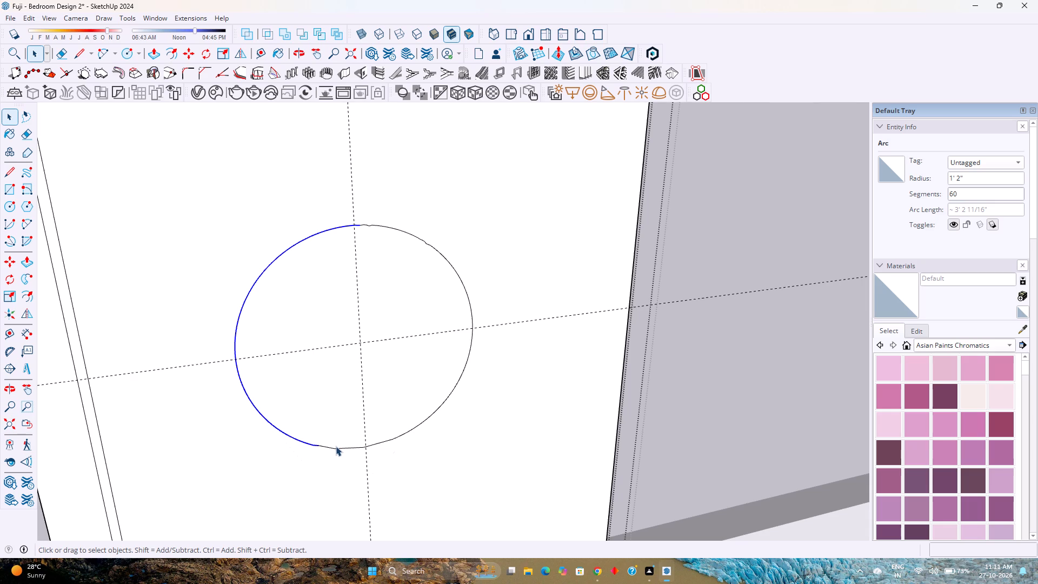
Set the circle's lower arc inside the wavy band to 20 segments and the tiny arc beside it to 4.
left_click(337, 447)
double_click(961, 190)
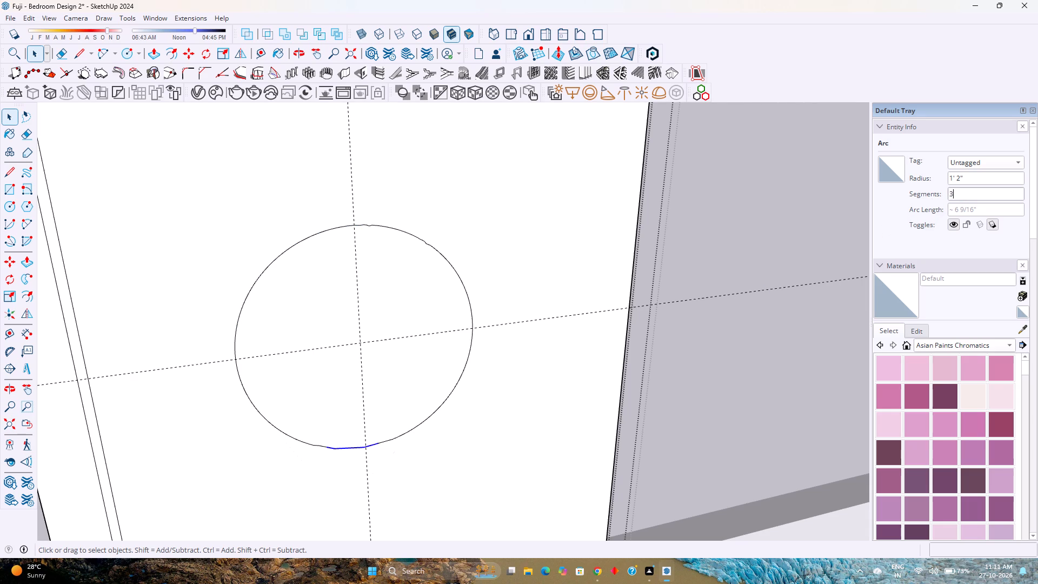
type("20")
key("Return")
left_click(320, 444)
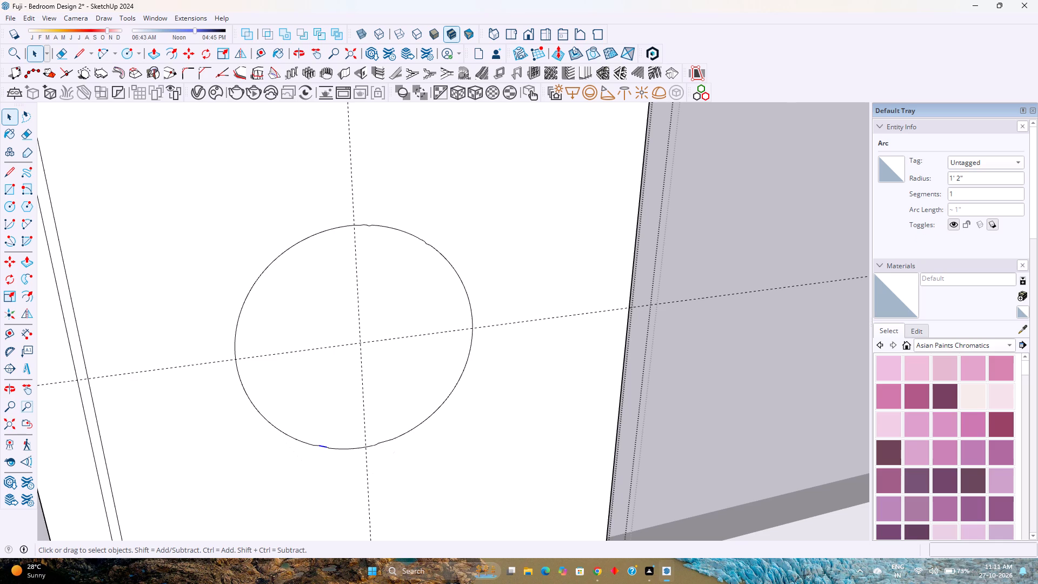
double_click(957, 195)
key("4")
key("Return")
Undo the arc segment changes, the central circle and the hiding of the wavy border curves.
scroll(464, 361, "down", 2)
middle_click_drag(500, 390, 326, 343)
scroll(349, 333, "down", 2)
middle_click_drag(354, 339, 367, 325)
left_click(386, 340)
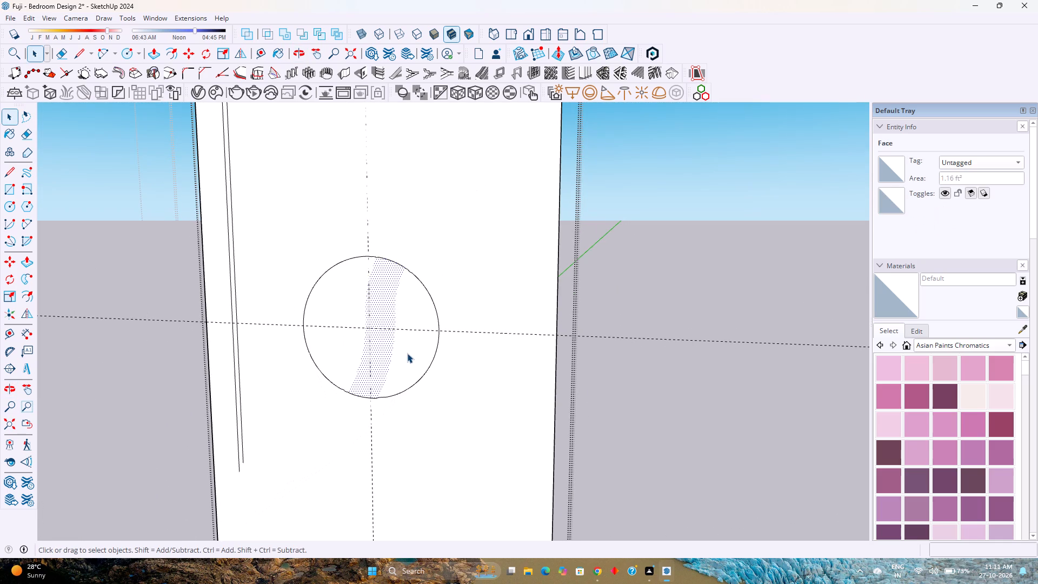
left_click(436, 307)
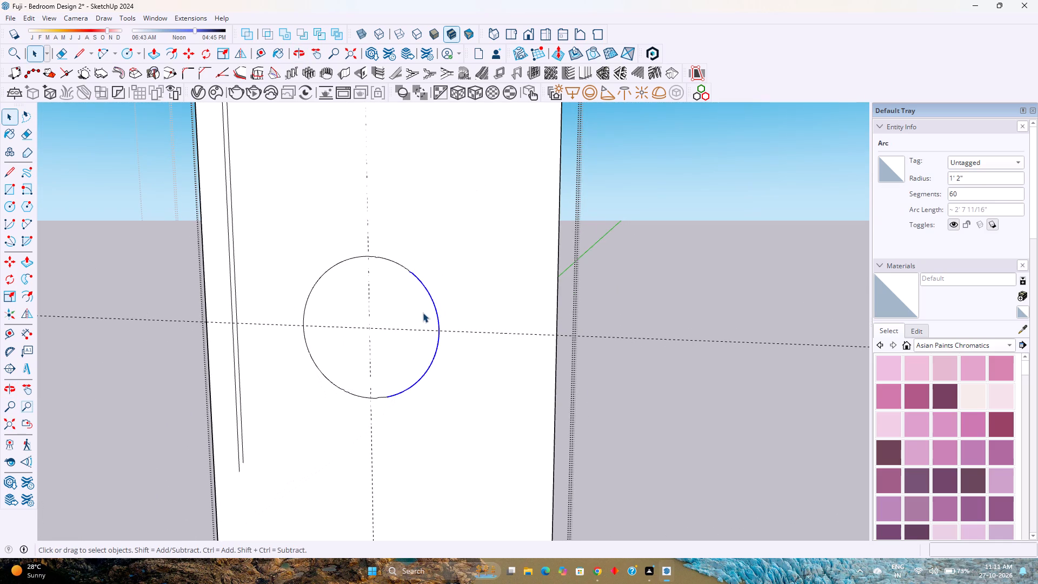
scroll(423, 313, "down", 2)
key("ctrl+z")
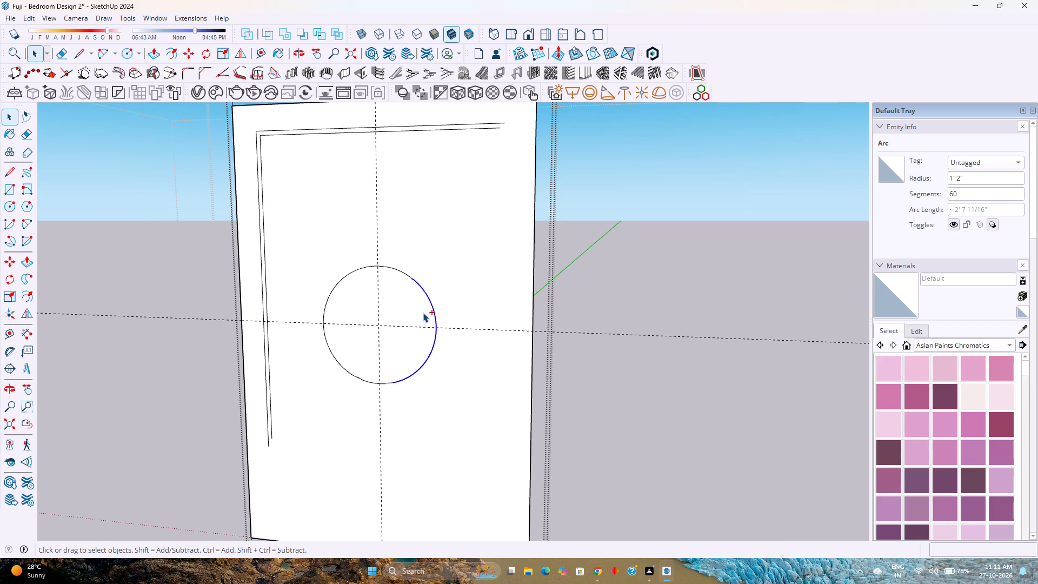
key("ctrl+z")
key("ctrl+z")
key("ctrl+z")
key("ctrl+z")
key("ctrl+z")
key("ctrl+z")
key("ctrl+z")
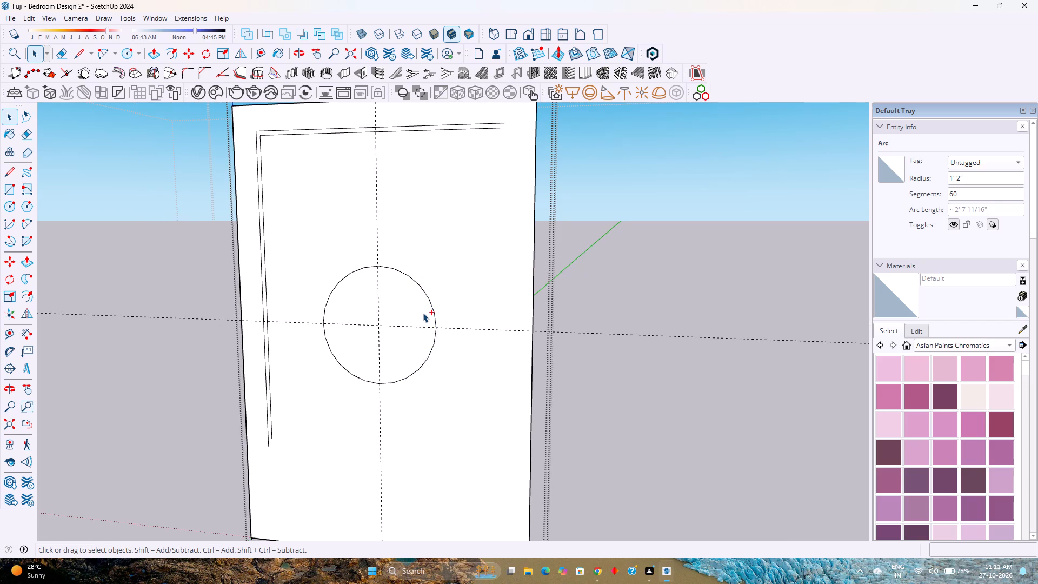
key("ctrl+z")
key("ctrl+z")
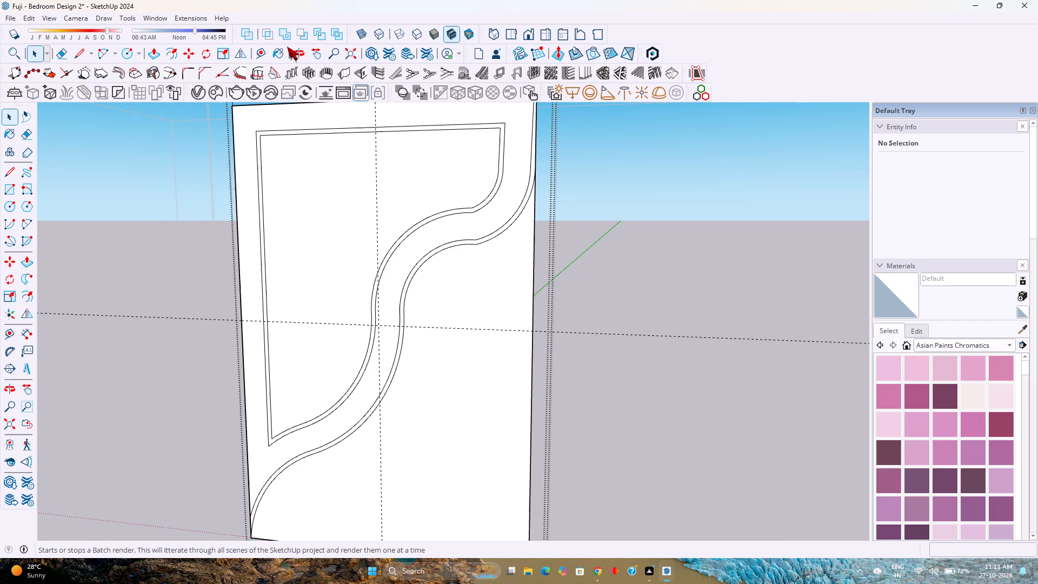
Draw a circle parallel to the panel face, centred on the horizontal guide outside the panel, entering a 1'2" radius.
left_click(124, 51)
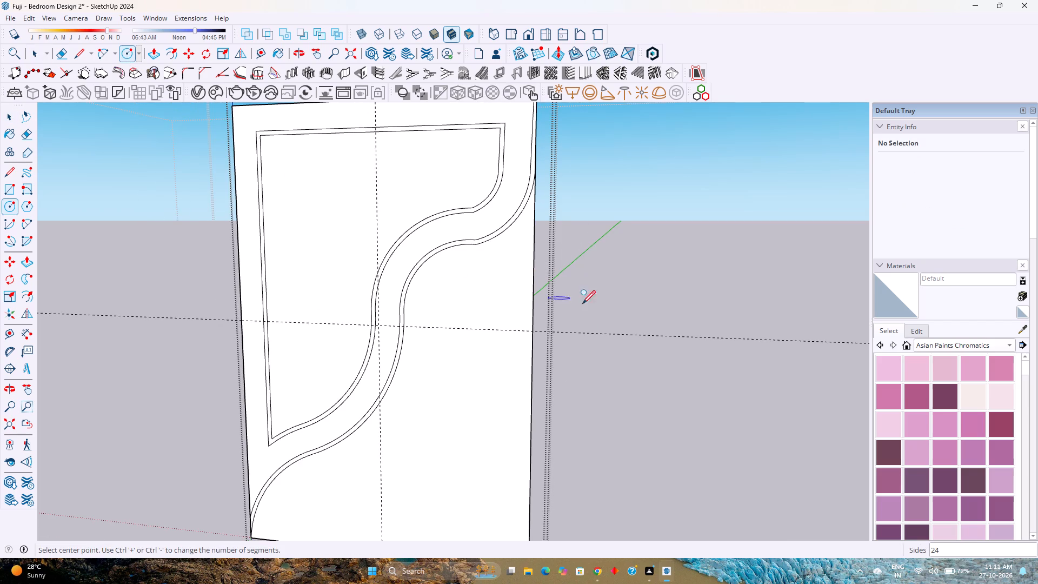
key("Left")
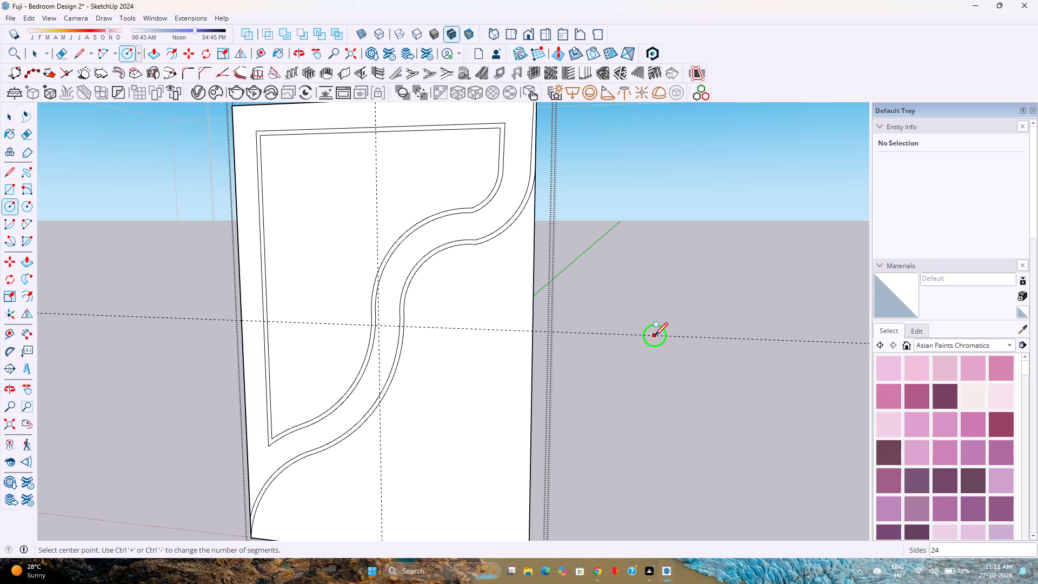
left_click(655, 335)
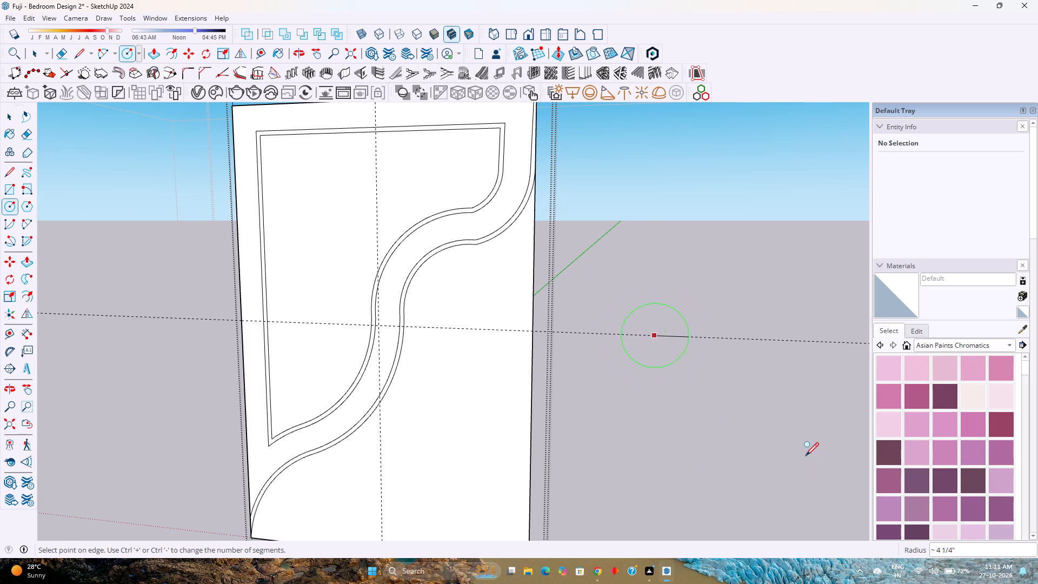
type("1'2\"")
key("Return")
key("space")
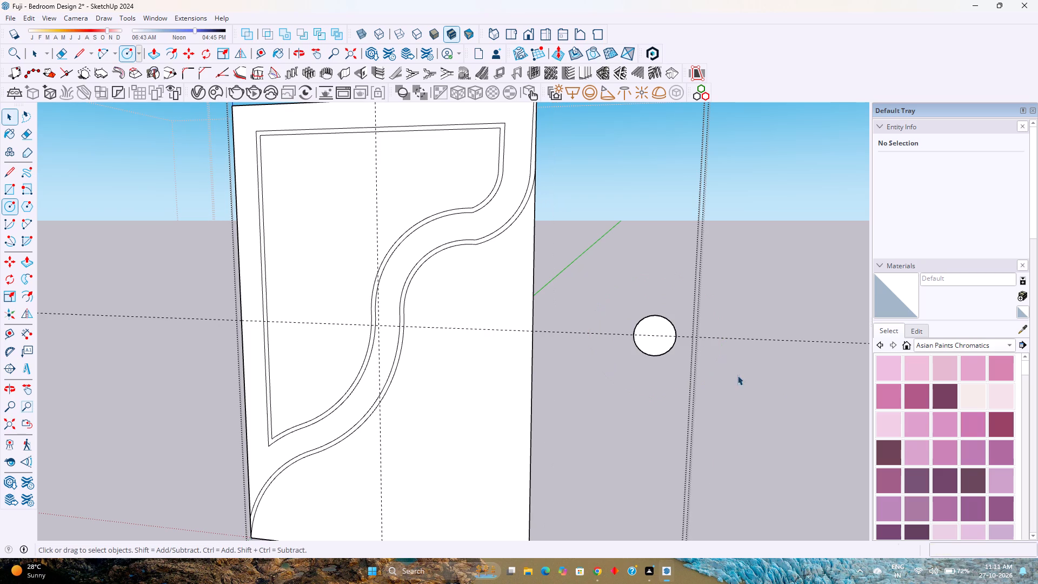
Set the radius of the new circle beside the panel to 1'2".
left_click(660, 343)
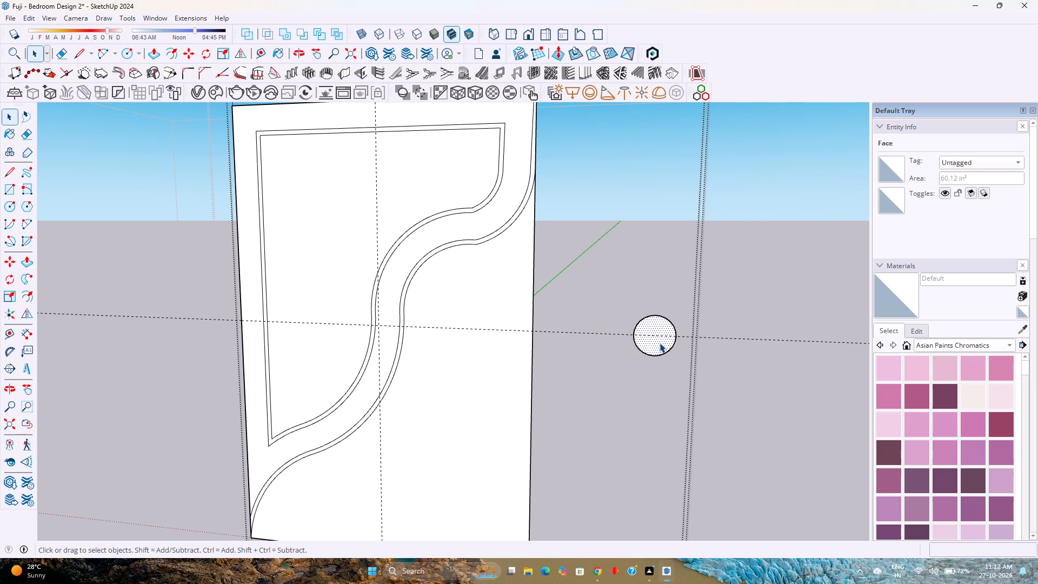
double_click(660, 343)
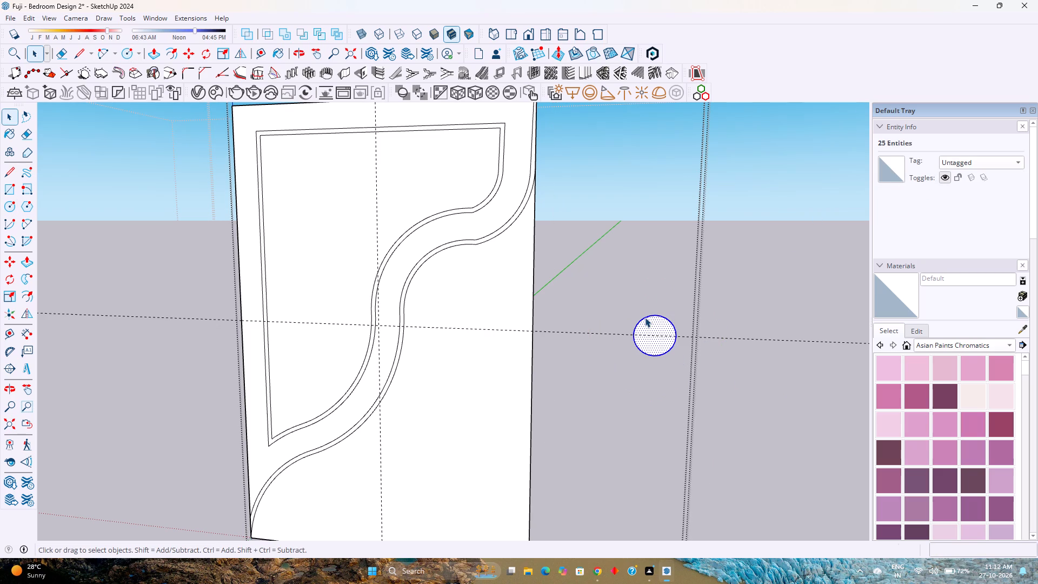
left_click(645, 316)
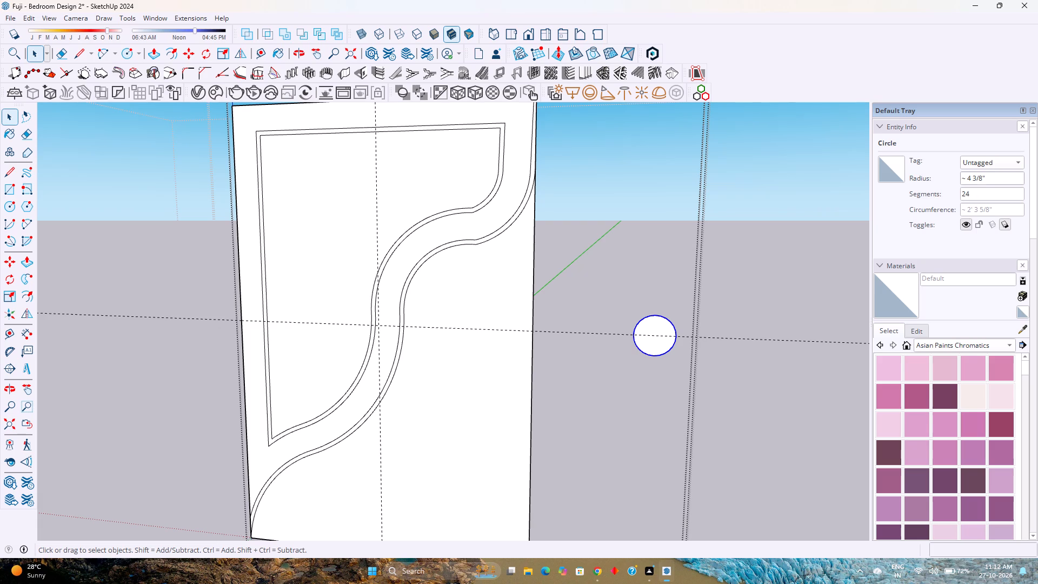
double_click(996, 180)
key("BackSpace")
key("BackSpace")
key("BackSpace")
key("BackSpace")
key("BackSpace")
key("BackSpace")
key("BackSpace")
key("BackSpace")
key("BackSpace")
key("BackSpace")
key("BackSpace")
key("BackSpace")
key("BackSpace")
type("1'2\"")
key("Return")
Smooth the circle beside the panel by setting its segment count to 300.
left_click(982, 195)
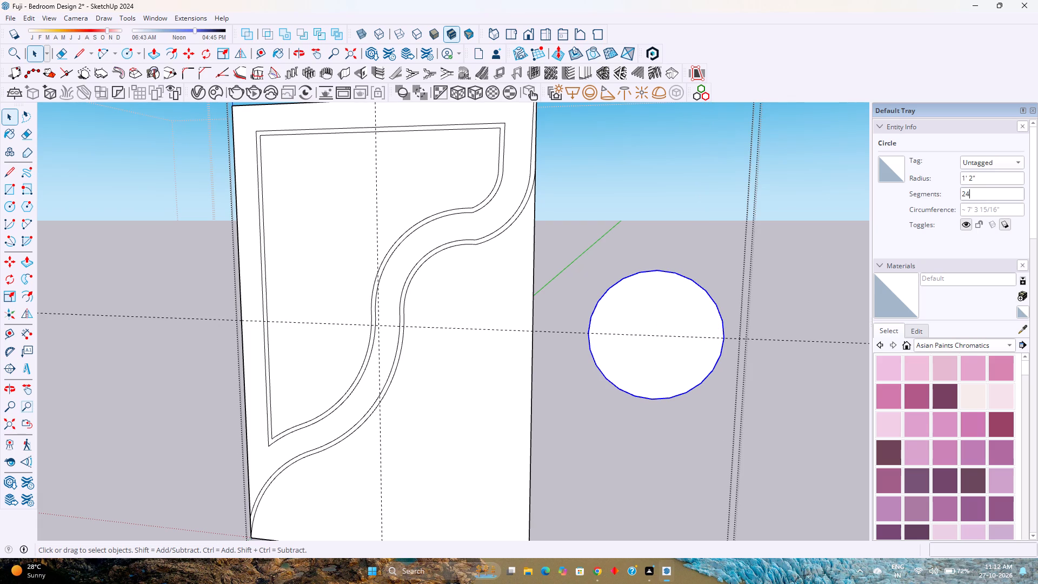
key("0")
key("Return")
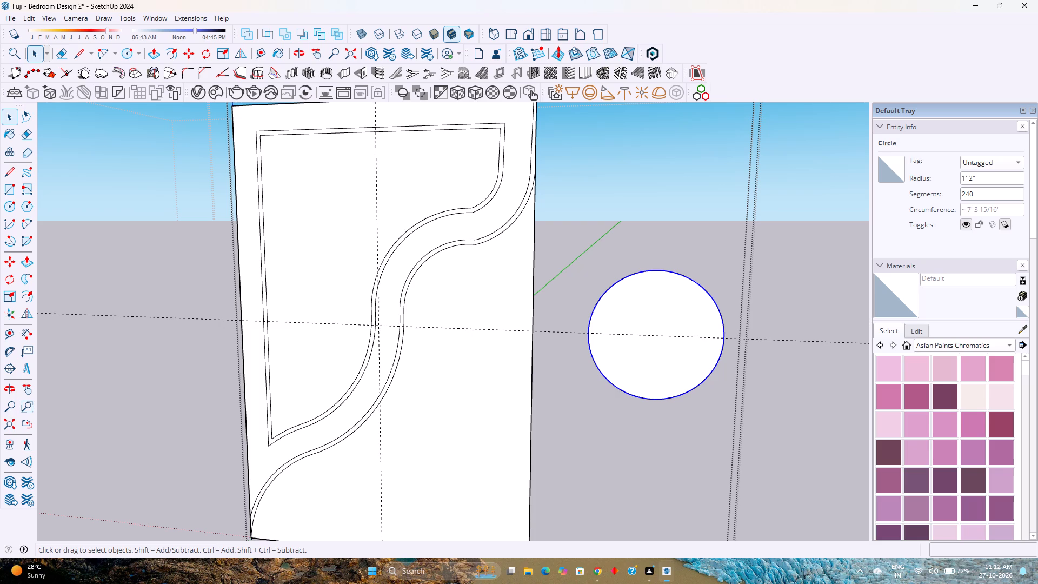
triple_click(982, 195)
type("300")
key("Return")
key("Return")
Move the 300-segment circle by its centre onto the intersection of the two guides on the panel face.
left_click(189, 50)
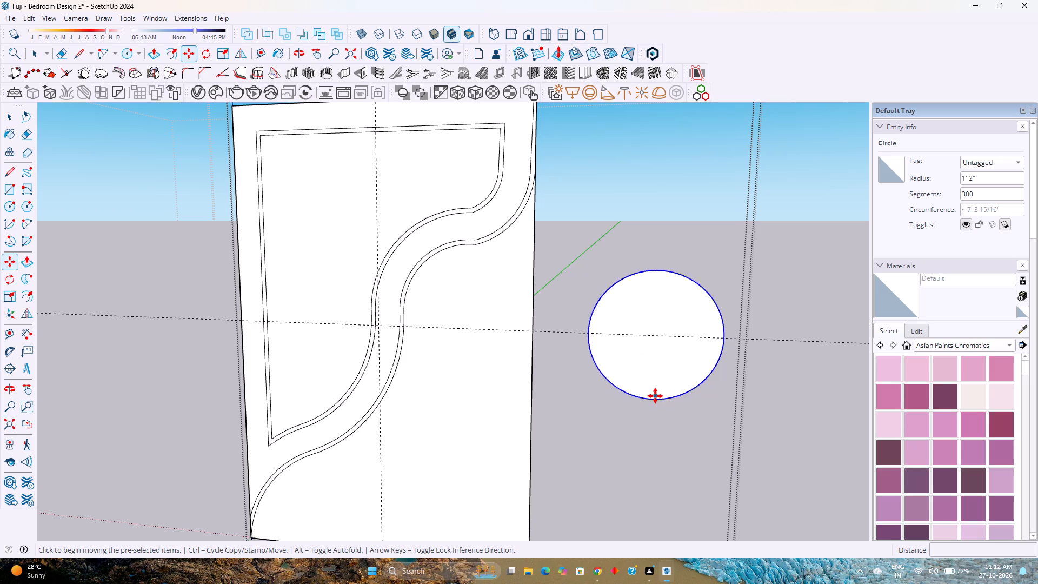
key("space")
key("m")
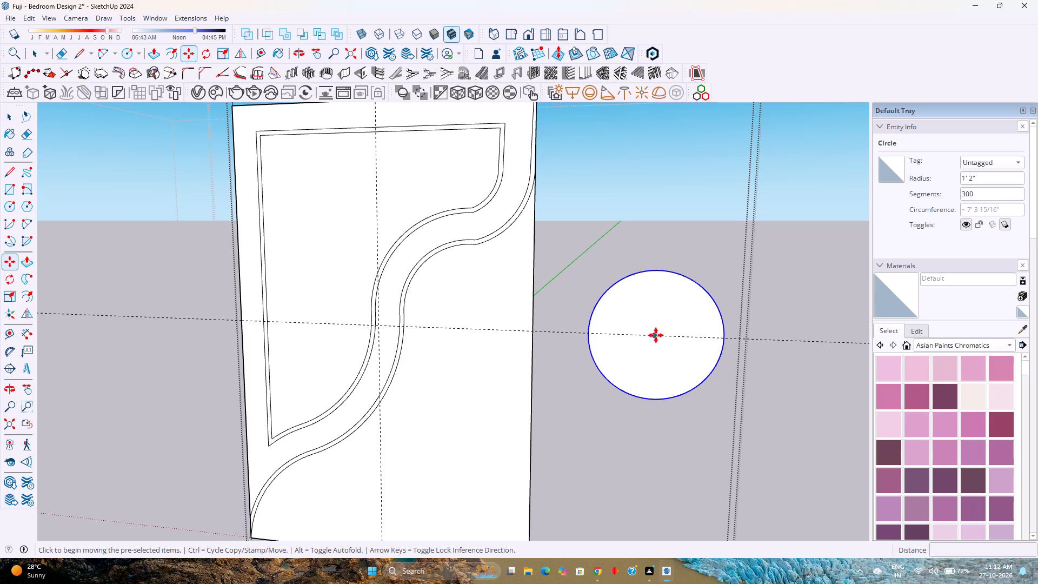
left_click(656, 335)
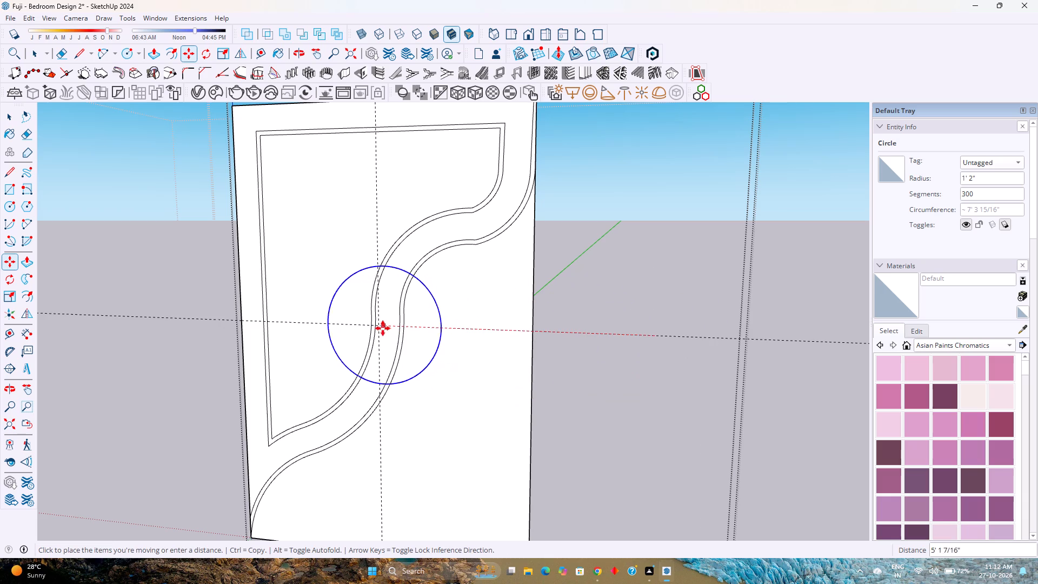
scroll(381, 328, "up", 11)
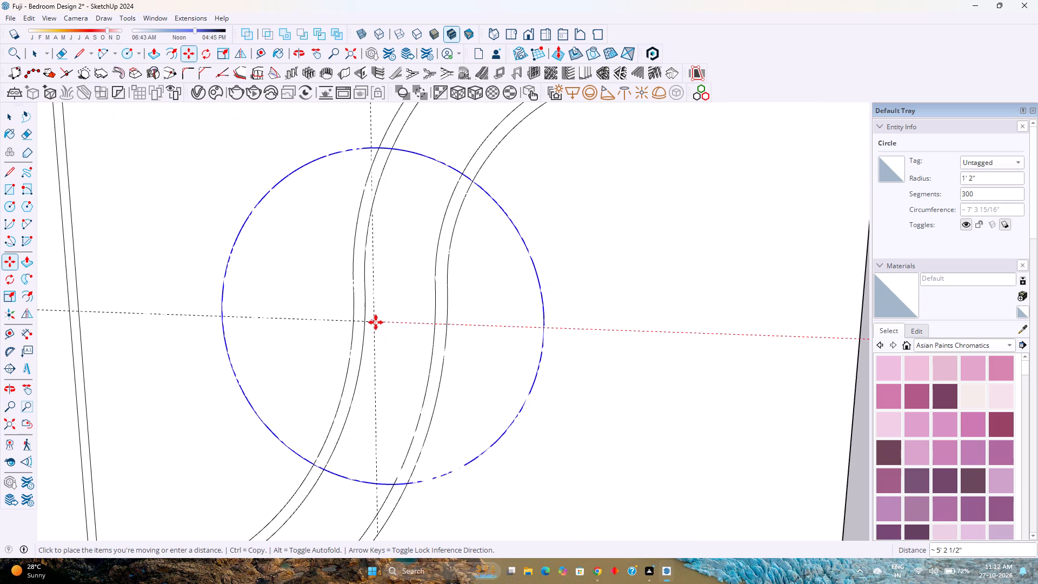
left_click(375, 322)
scroll(425, 348, "down", 4)
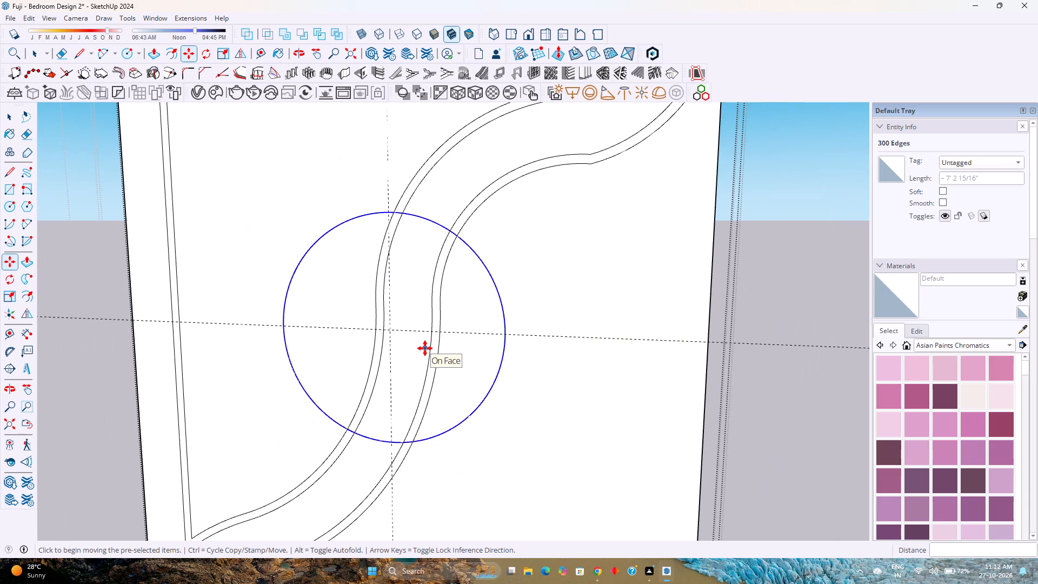
middle_click_drag(440, 340, 216, 366)
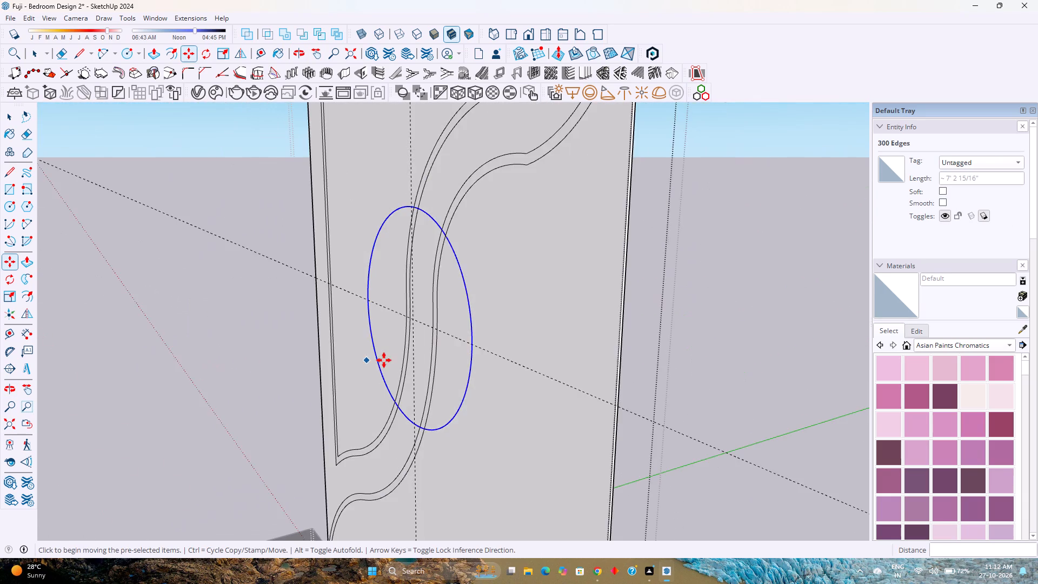
scroll(384, 360, "down", 3)
middle_click_drag(393, 360, 279, 356)
middle_click_drag(279, 356, 326, 359)
middle_click_drag(330, 360, 419, 367)
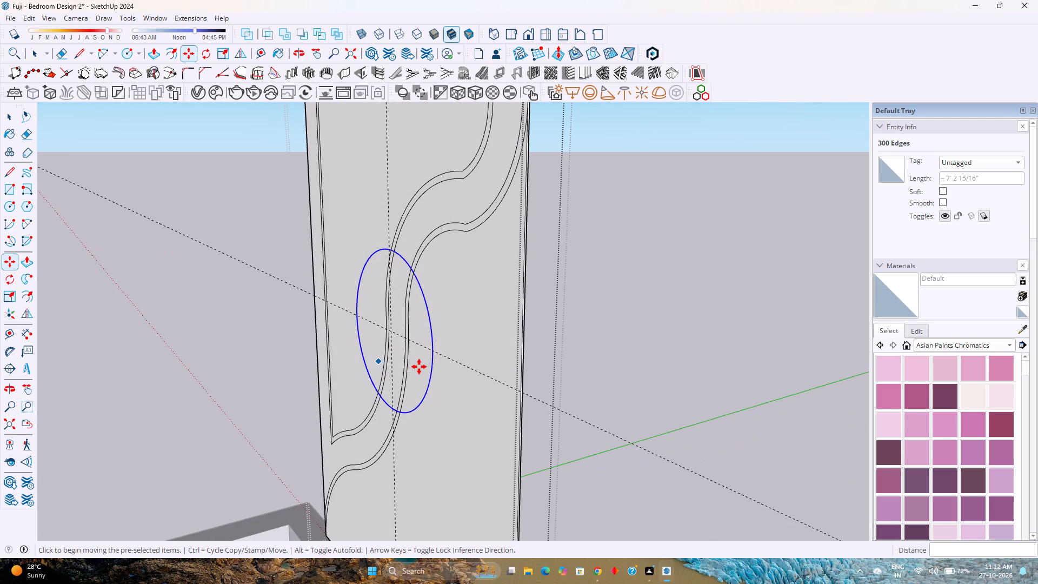
key("space")
Open the panel group and erase the four wavy border curve segments that lie inside the central circle.
scroll(419, 367, "down", 1)
middle_click_drag(419, 367, 528, 346)
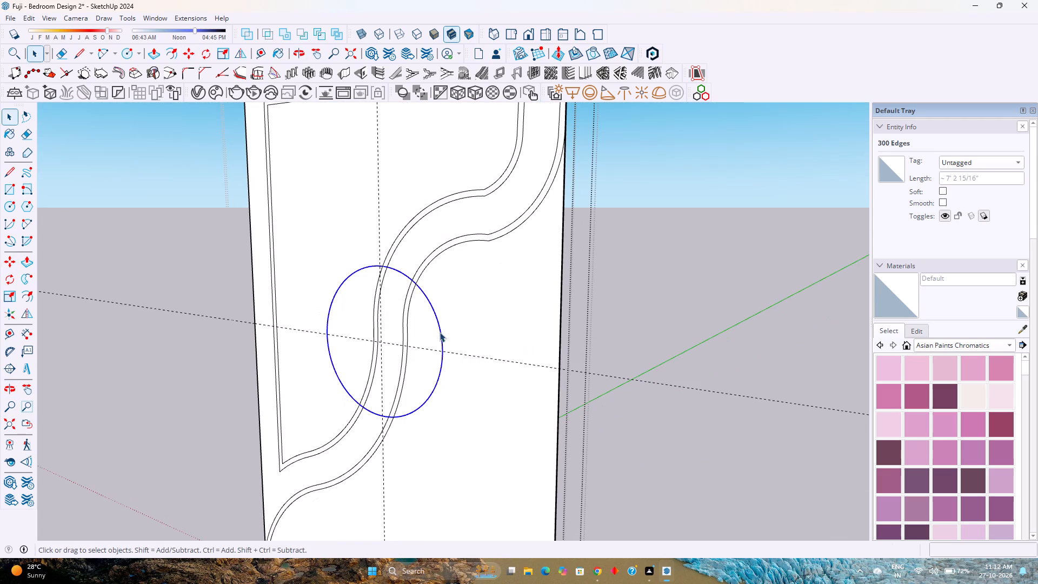
left_click(406, 311)
middle_click_drag(405, 331, 456, 320)
middle_click(457, 320)
left_click(768, 328)
scroll(735, 376, "down", 1)
middle_click_drag(734, 376, 577, 366, "shift")
middle_click(577, 366, "shift")
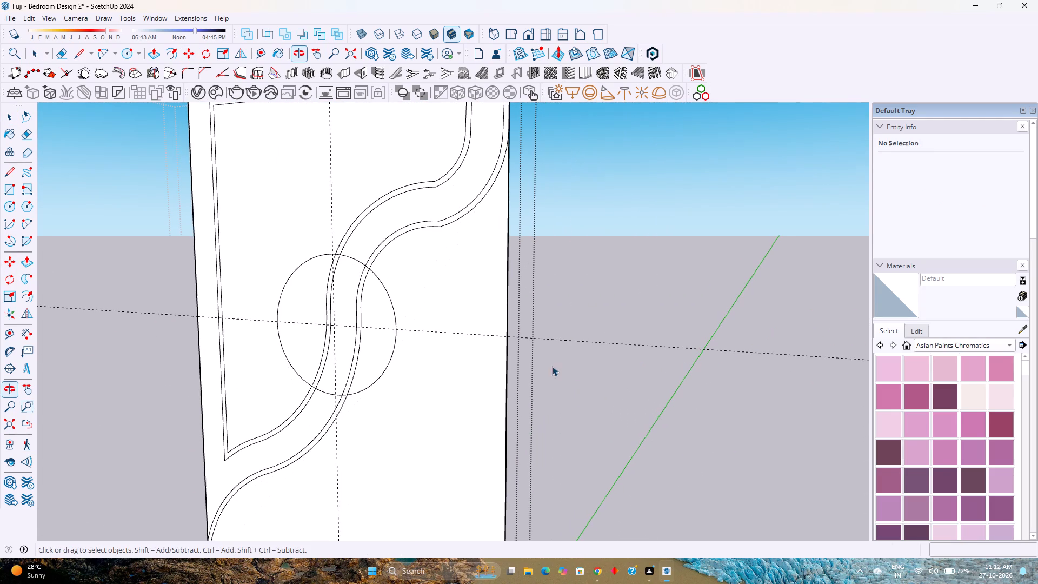
left_click(445, 351)
scroll(362, 353, "up", 2)
double_click(385, 342)
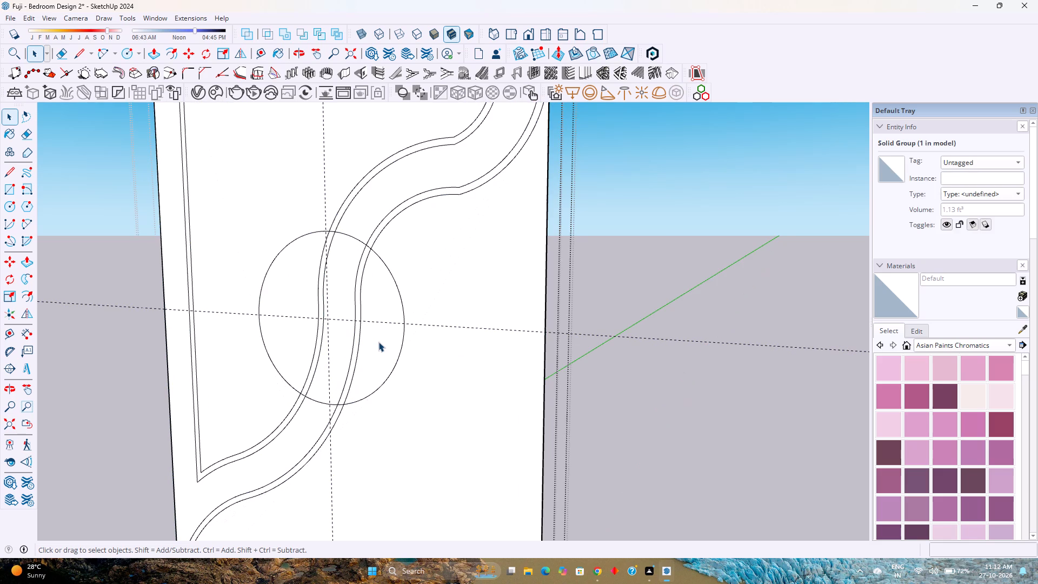
key("e")
left_click(362, 334)
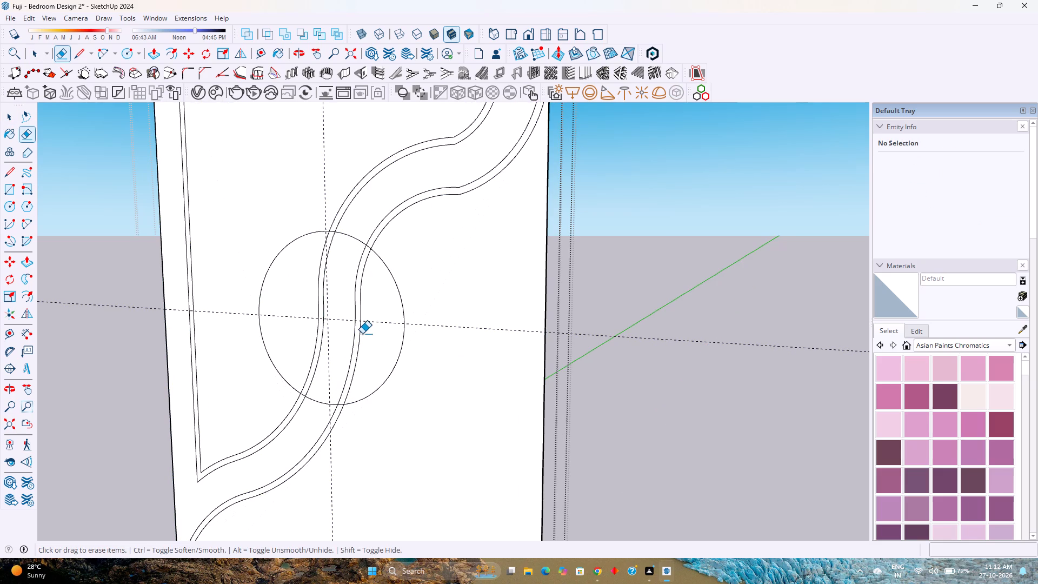
left_click(361, 328)
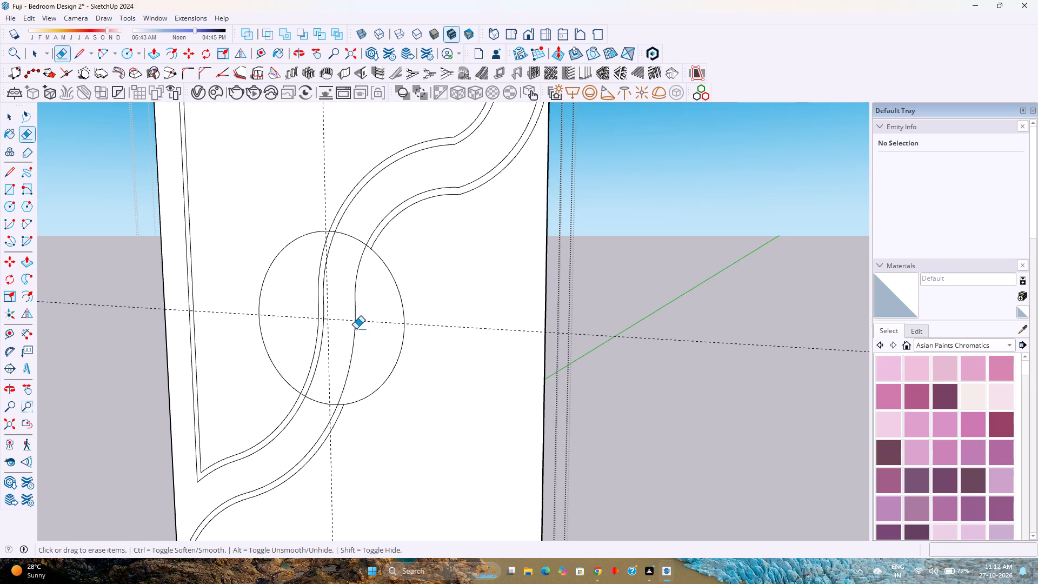
left_click(354, 329)
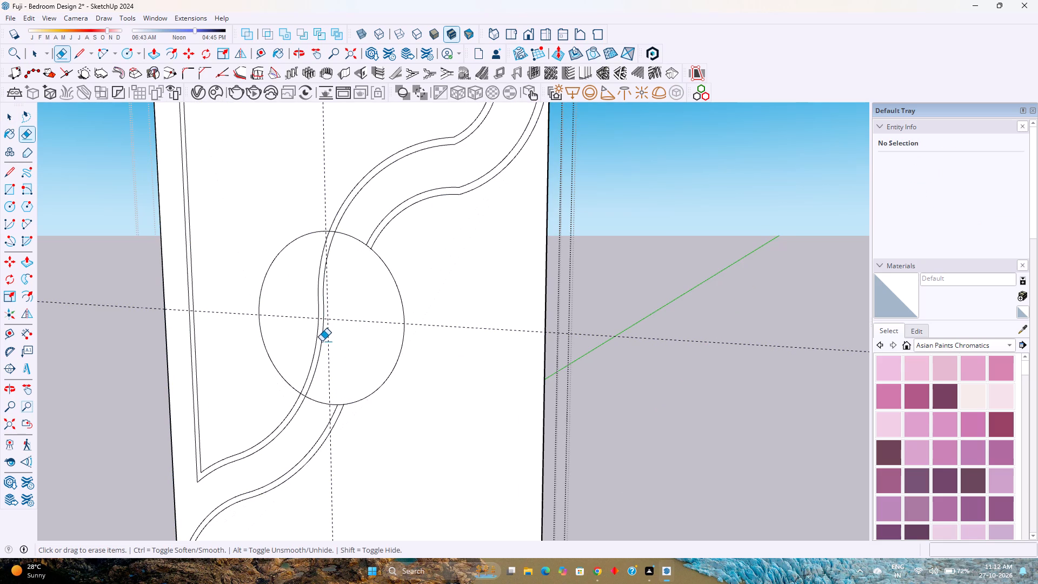
left_click(322, 341)
left_click(314, 343)
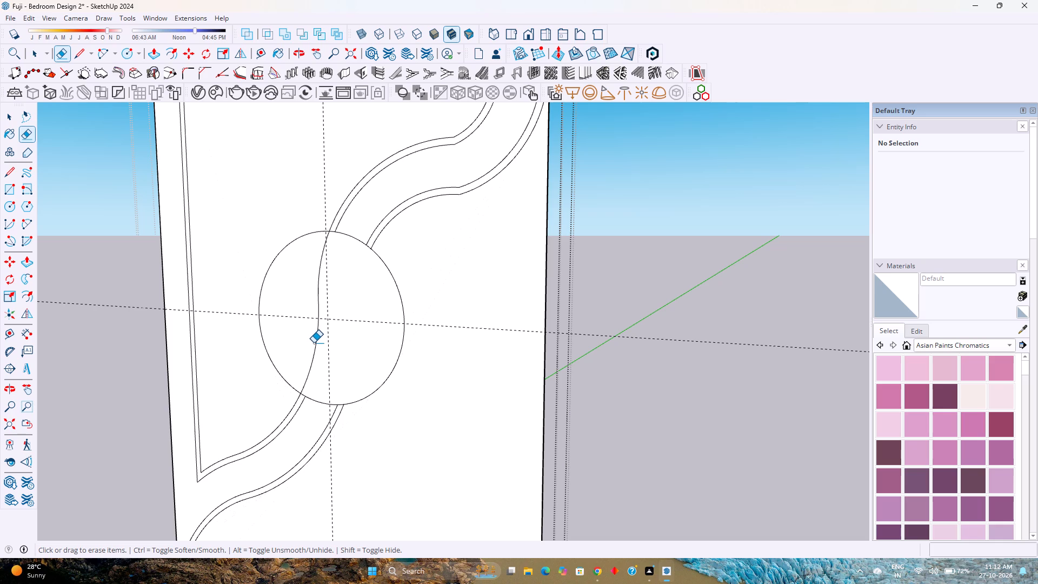
left_click(316, 346)
scroll(316, 344, "down", 3)
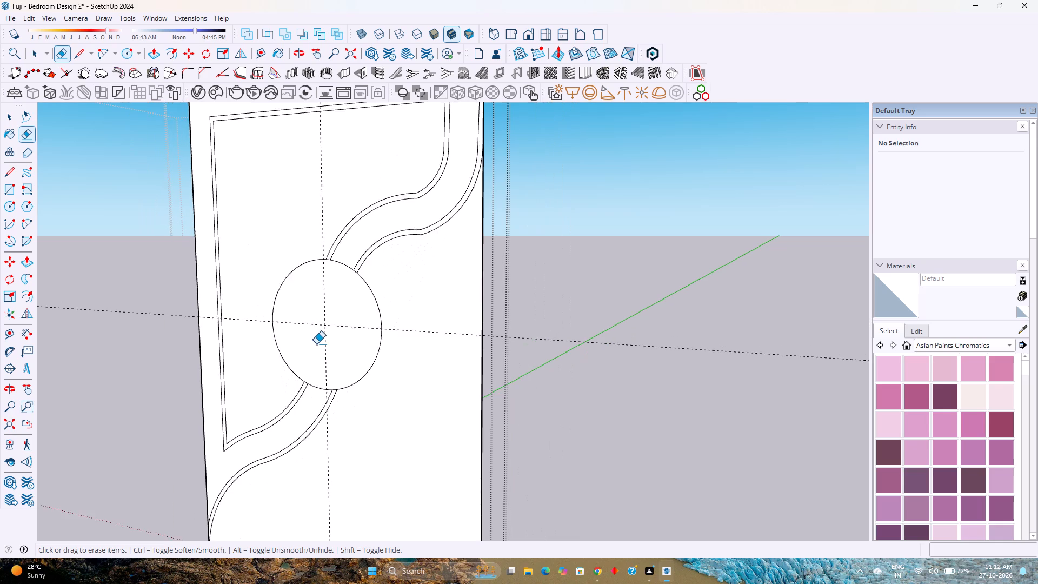
scroll(316, 344, "down", 1)
middle_click_drag(316, 344, 359, 354)
key("space")
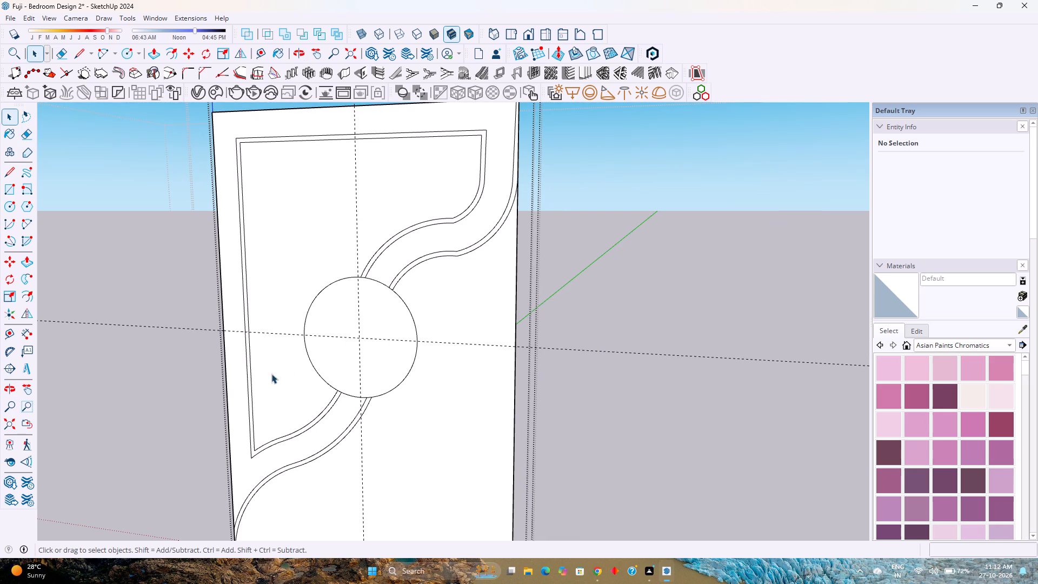
Offset the central circle's edge inward by 1" to form a thin ring.
left_click(291, 449)
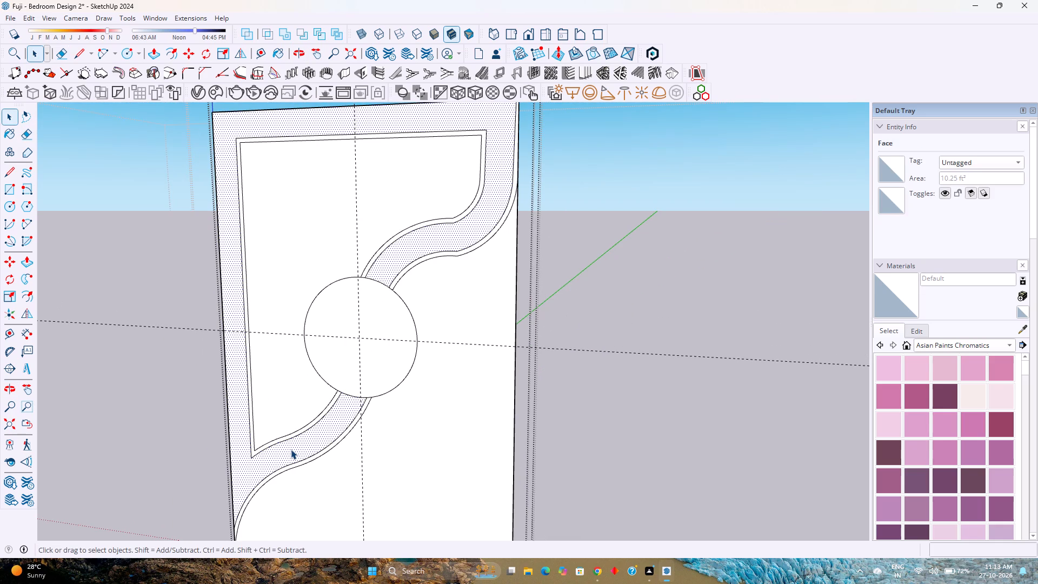
scroll(291, 449, "down", 2)
left_click(398, 447)
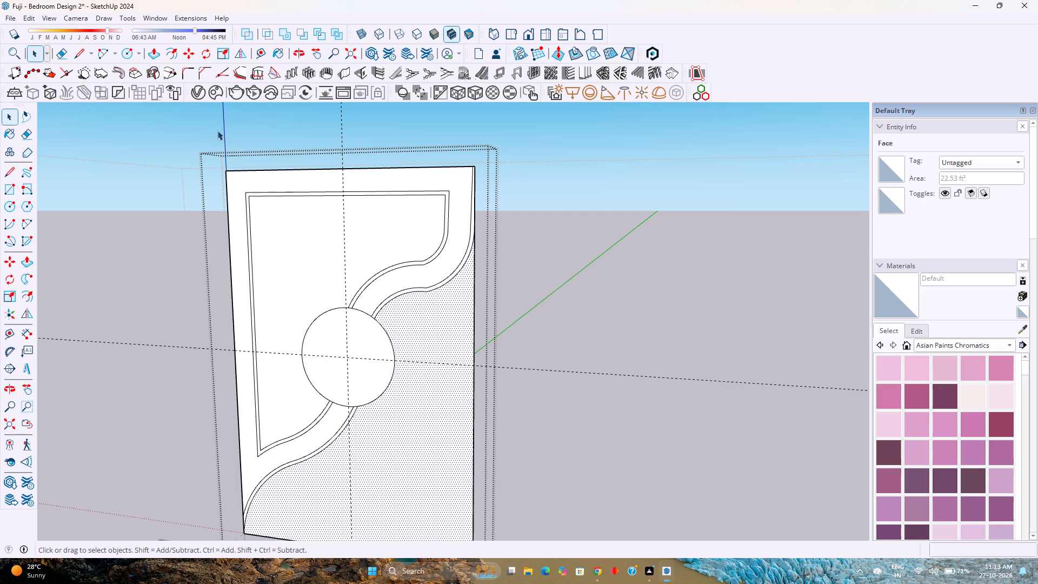
left_click(168, 52)
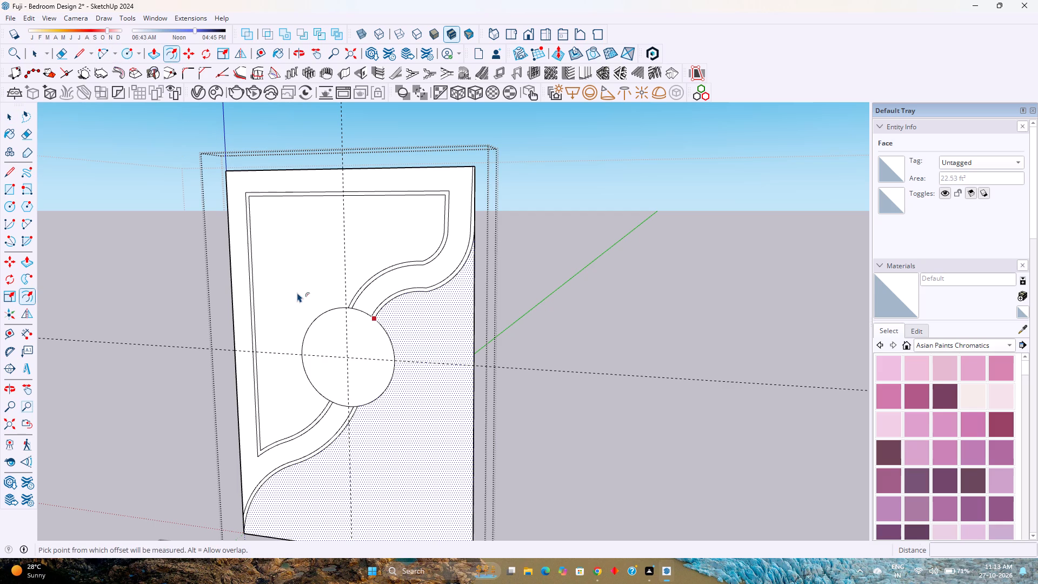
key("Escape")
left_click(384, 347)
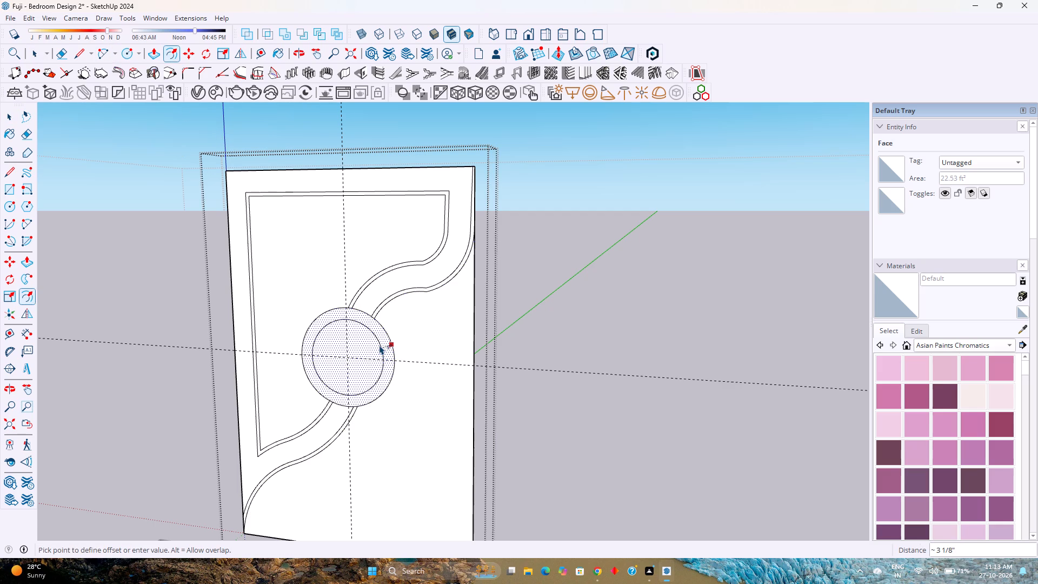
key("1")
key("Return")
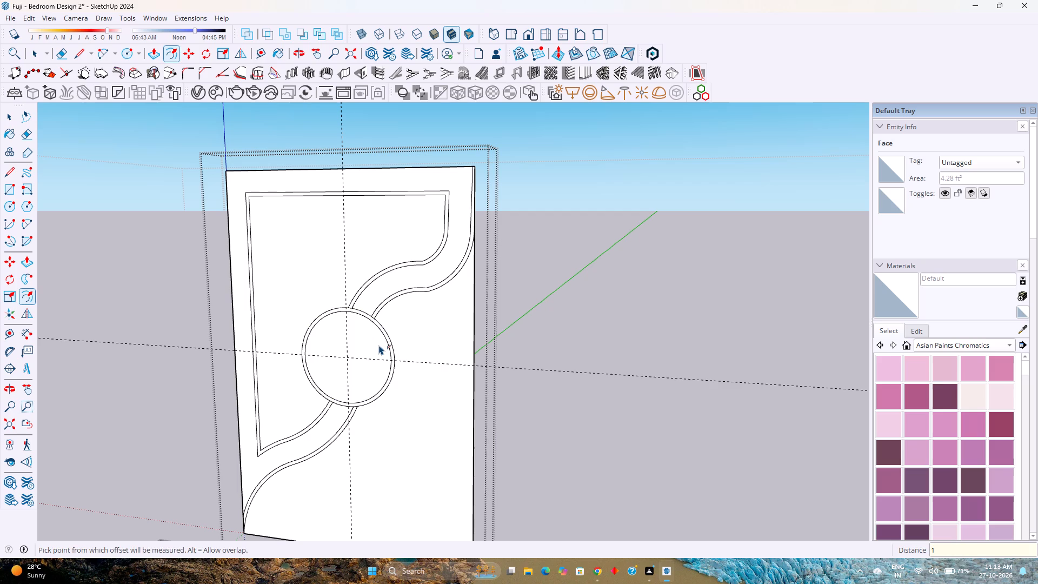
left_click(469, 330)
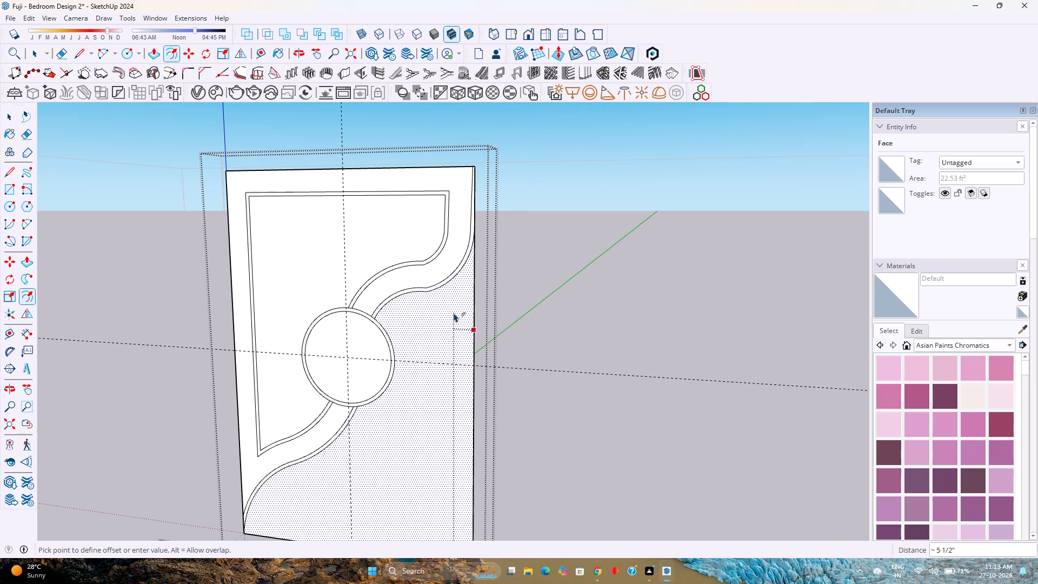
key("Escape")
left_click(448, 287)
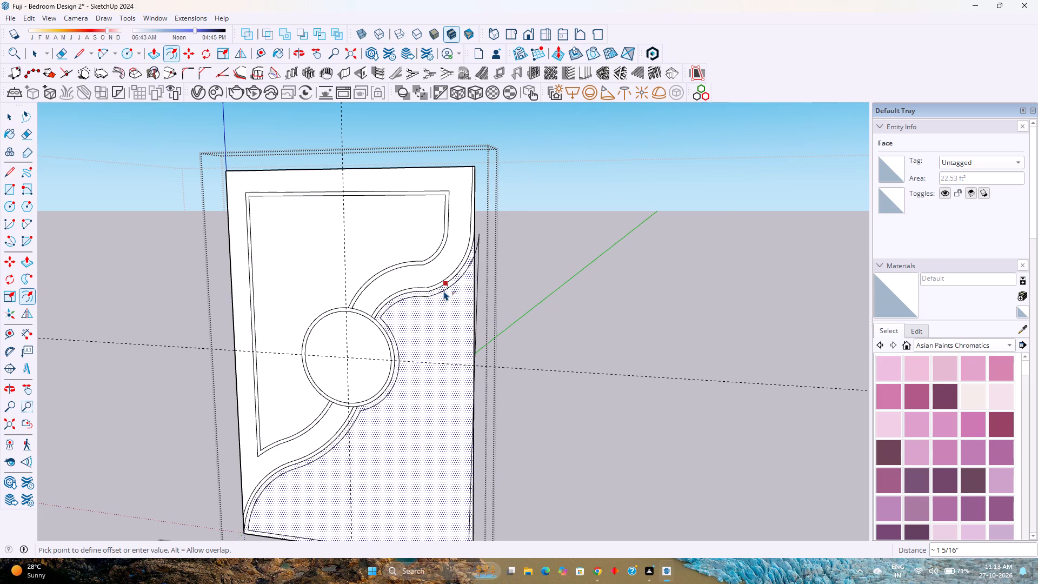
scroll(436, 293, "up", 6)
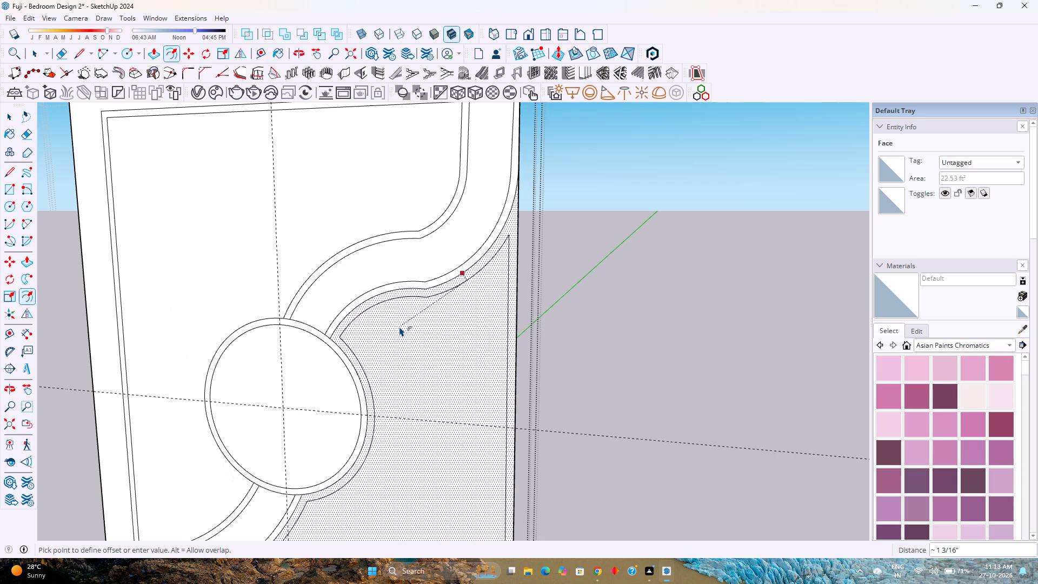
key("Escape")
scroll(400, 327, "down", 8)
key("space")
Copy the panel's bottom edge 1" straight up along the vertical axis.
scroll(400, 327, "down", 3)
middle_click_drag(382, 359, 434, 328, "shift")
middle_click(434, 328, "shift")
left_click(351, 449)
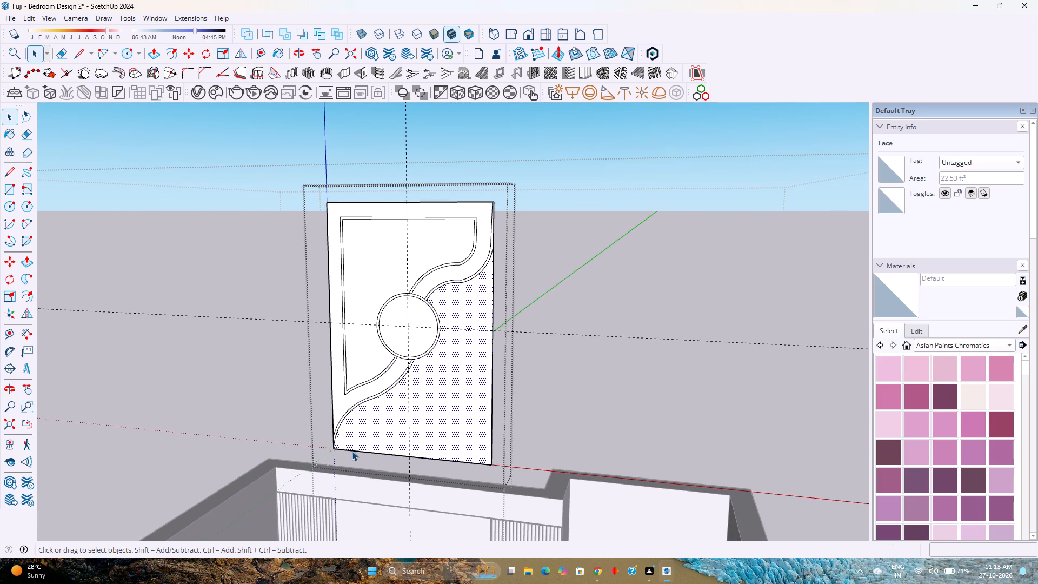
left_click(352, 451)
key("m")
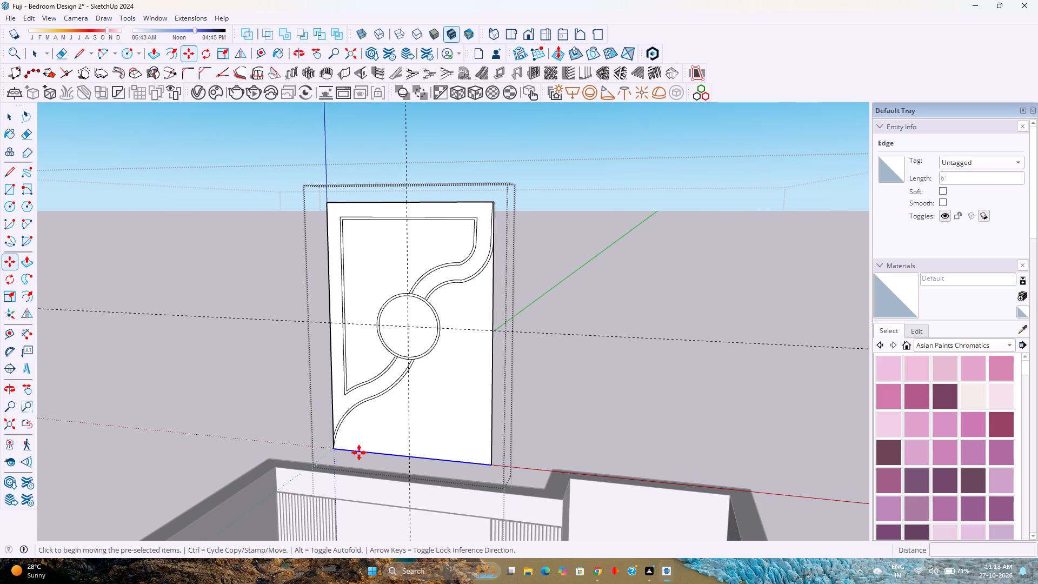
scroll(343, 450, "up", 3)
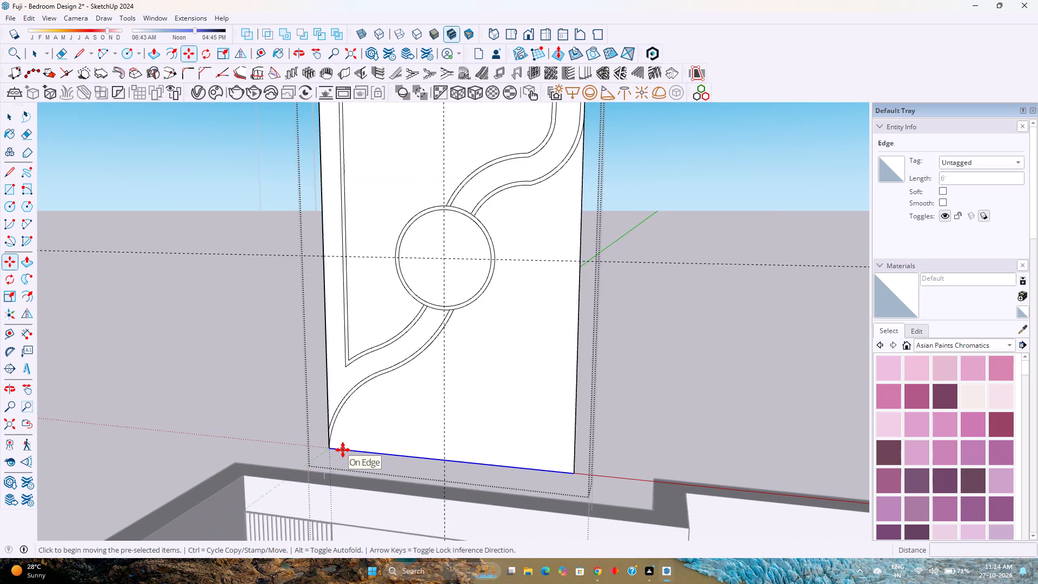
scroll(343, 450, "up", 12)
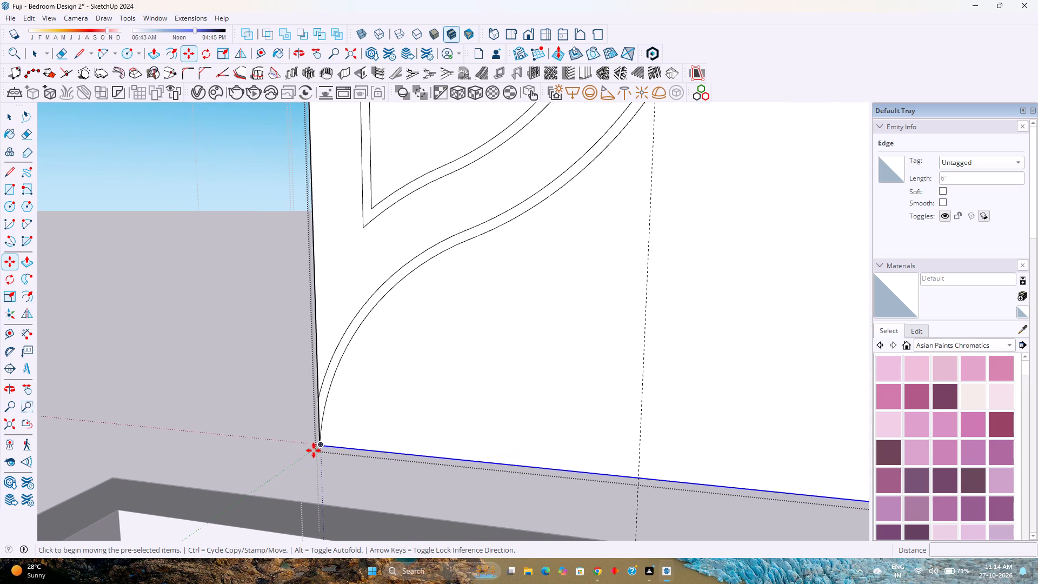
left_click(320, 446)
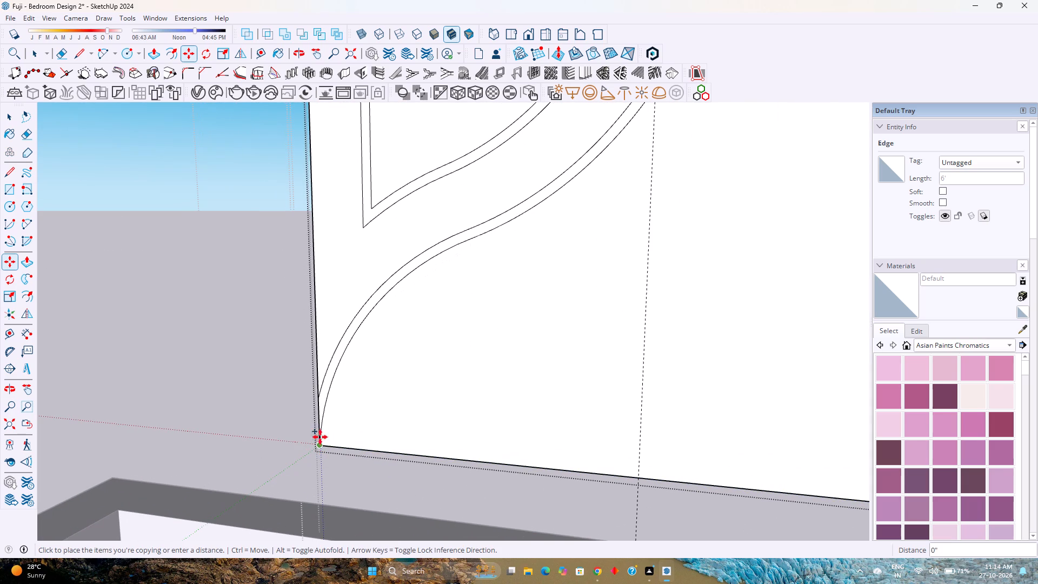
key("Up")
key("1")
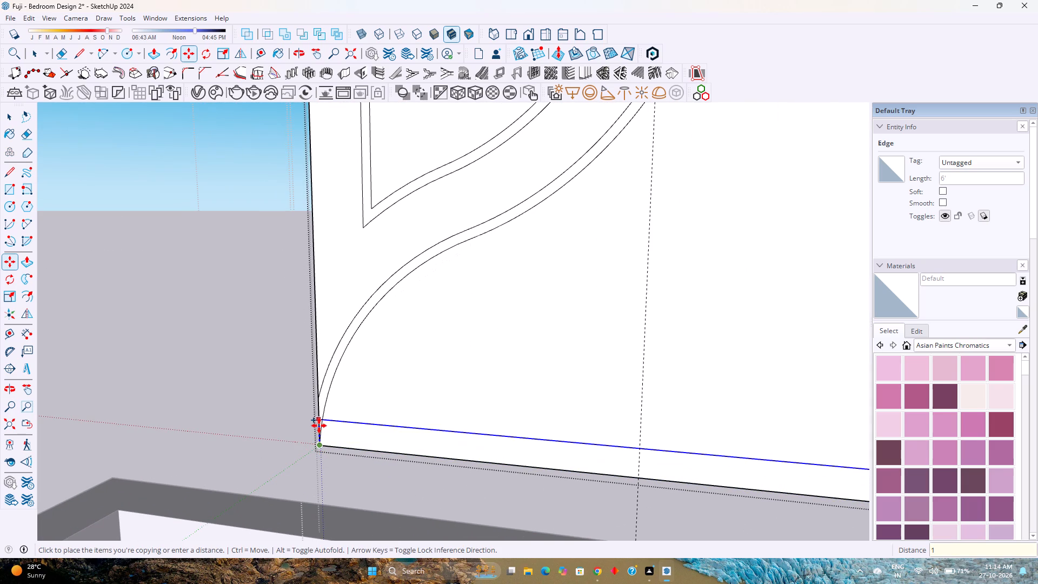
key("Return")
Erase the short stub of the copied bottom line that extends past the wavy border at the panel's lower-left corner.
scroll(317, 455, "up", 4)
key("e")
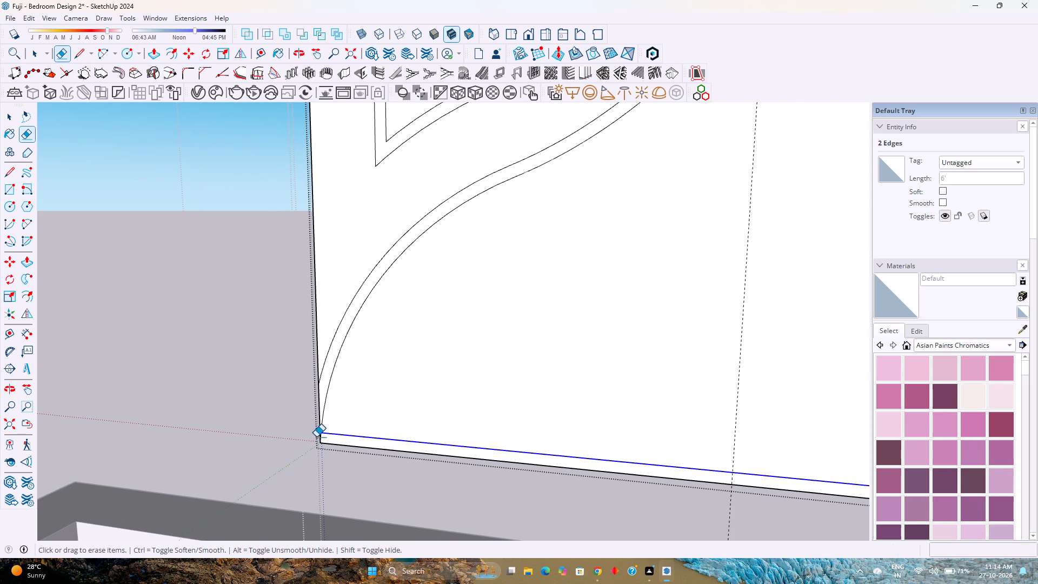
scroll(314, 428, "up", 20)
scroll(314, 428, "up", 2)
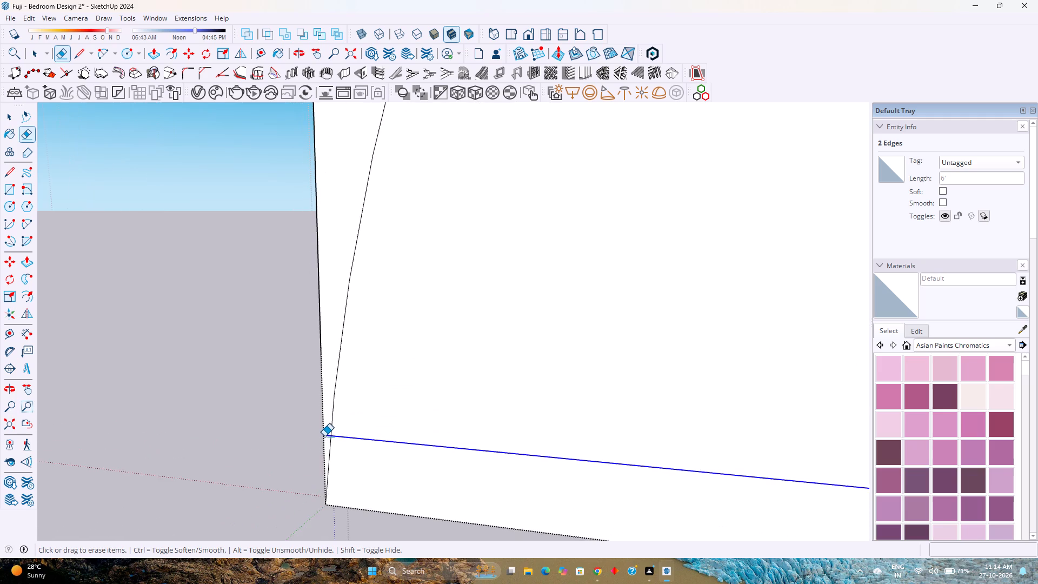
scroll(324, 436, "up", 8)
left_click(328, 434)
scroll(328, 434, "down", 6)
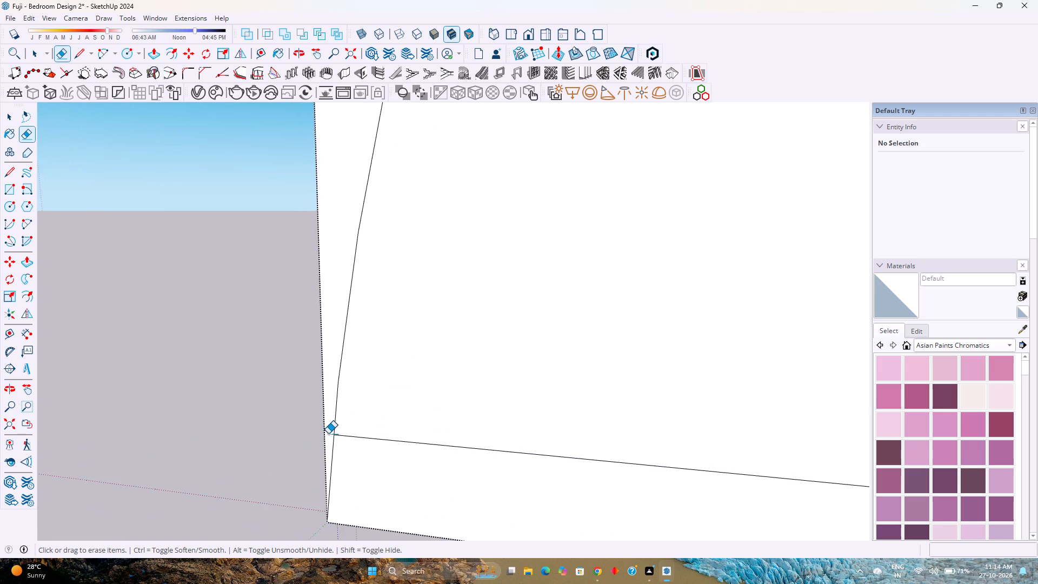
scroll(328, 434, "down", 13)
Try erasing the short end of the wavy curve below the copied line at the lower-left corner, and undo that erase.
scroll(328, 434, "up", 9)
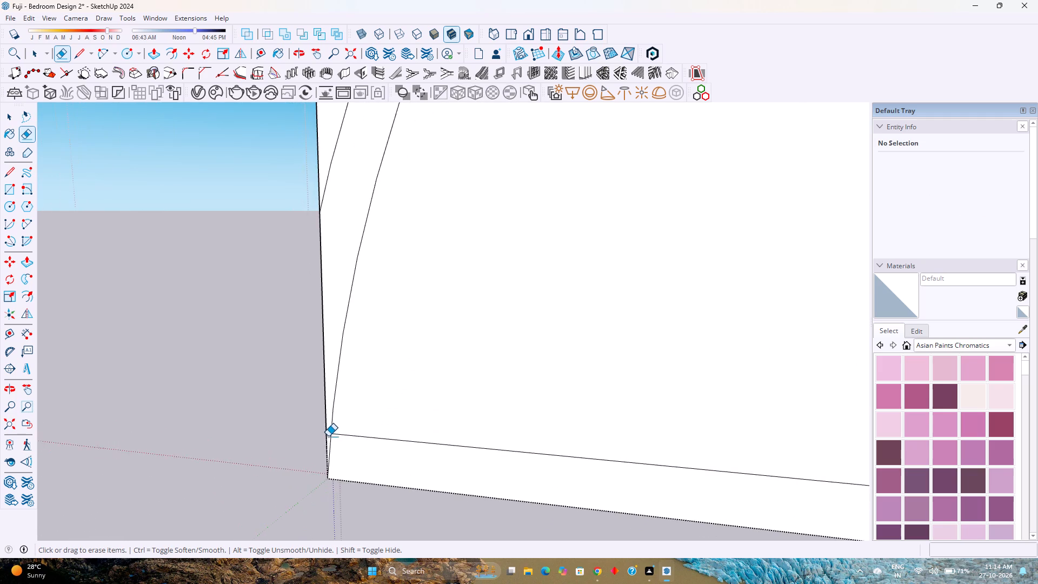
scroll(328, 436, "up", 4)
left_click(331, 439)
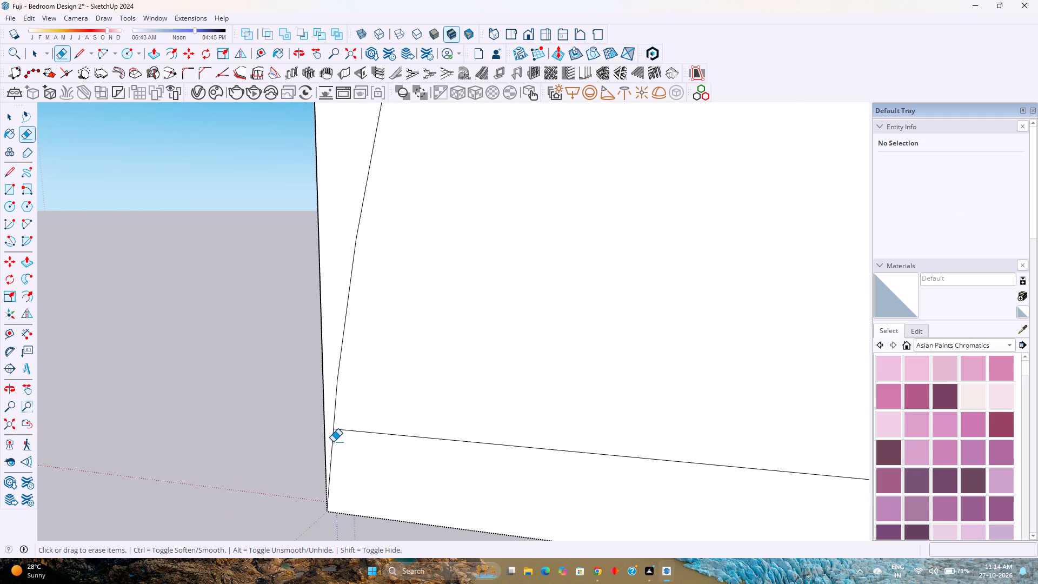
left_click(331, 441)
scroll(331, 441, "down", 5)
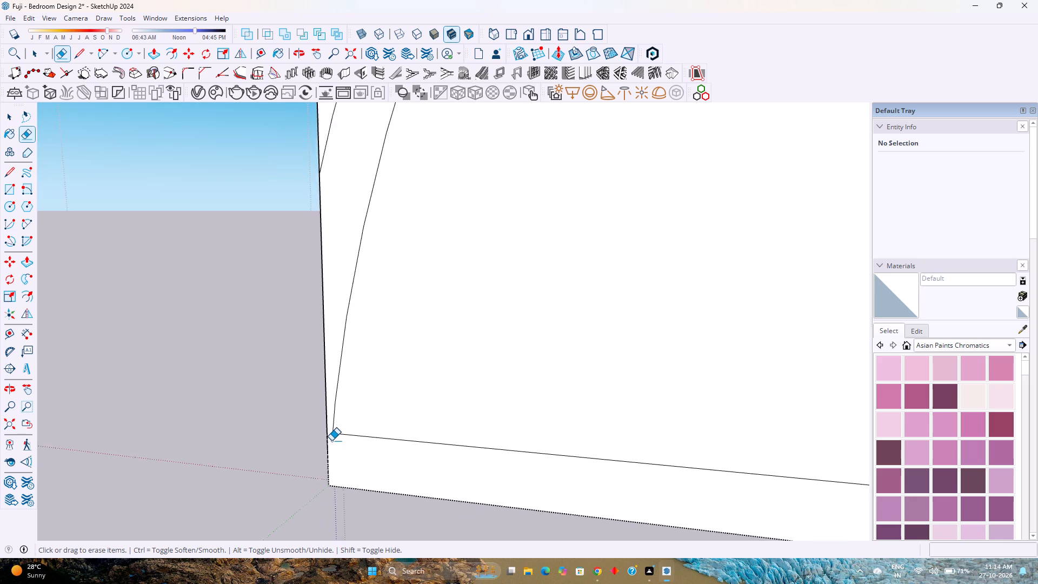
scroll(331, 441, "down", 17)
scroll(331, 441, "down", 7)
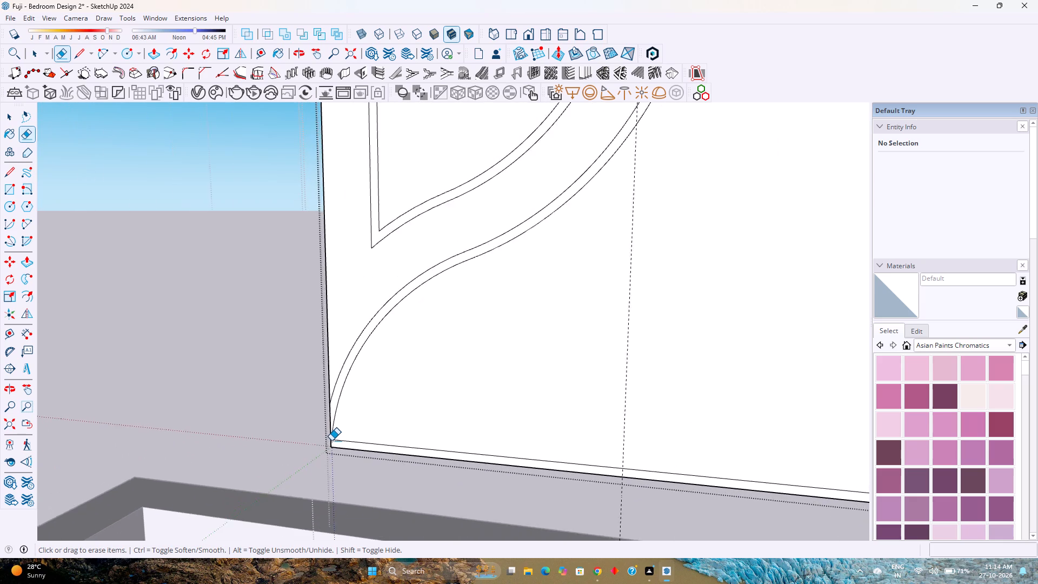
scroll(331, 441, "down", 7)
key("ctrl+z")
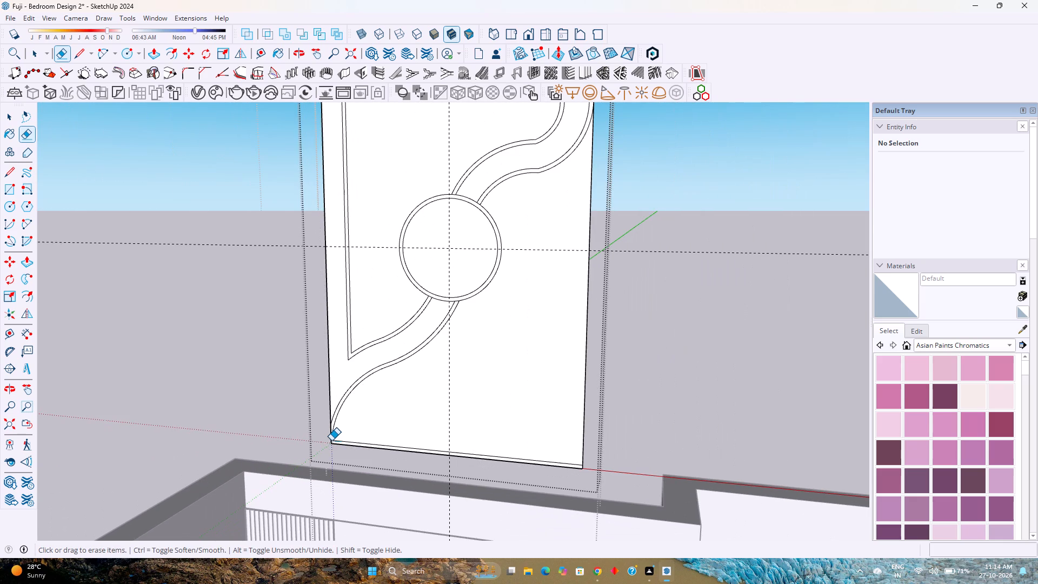
Copy the panel's right vertical edge 1" inward along the red axis.
scroll(331, 441, "up", 16)
scroll(336, 450, "up", 5)
scroll(336, 450, "down", 4)
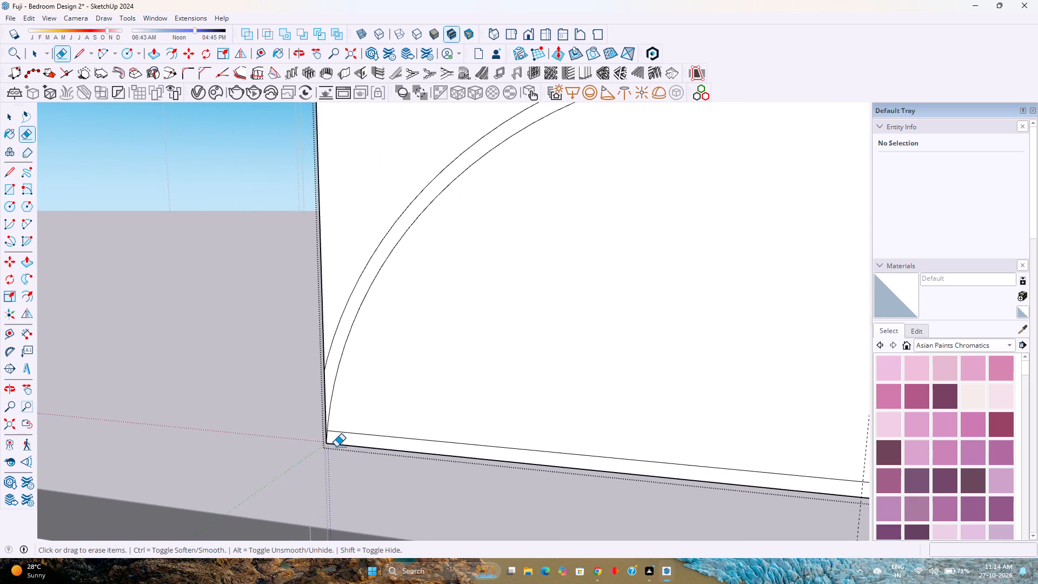
scroll(336, 447, "down", 19)
scroll(463, 414, "up", 3)
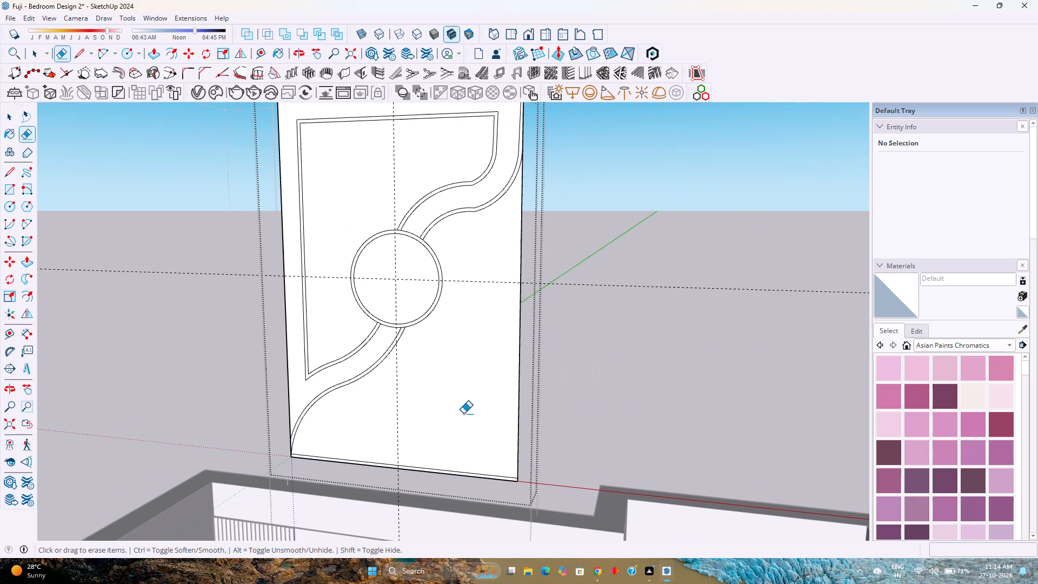
key("m")
scroll(508, 396, "up", 5)
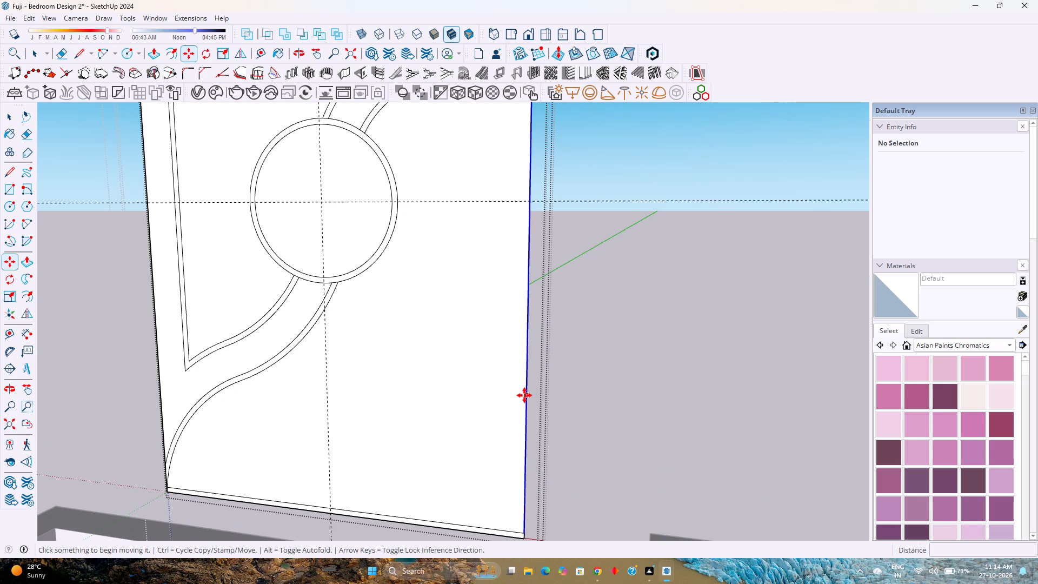
left_click(524, 395)
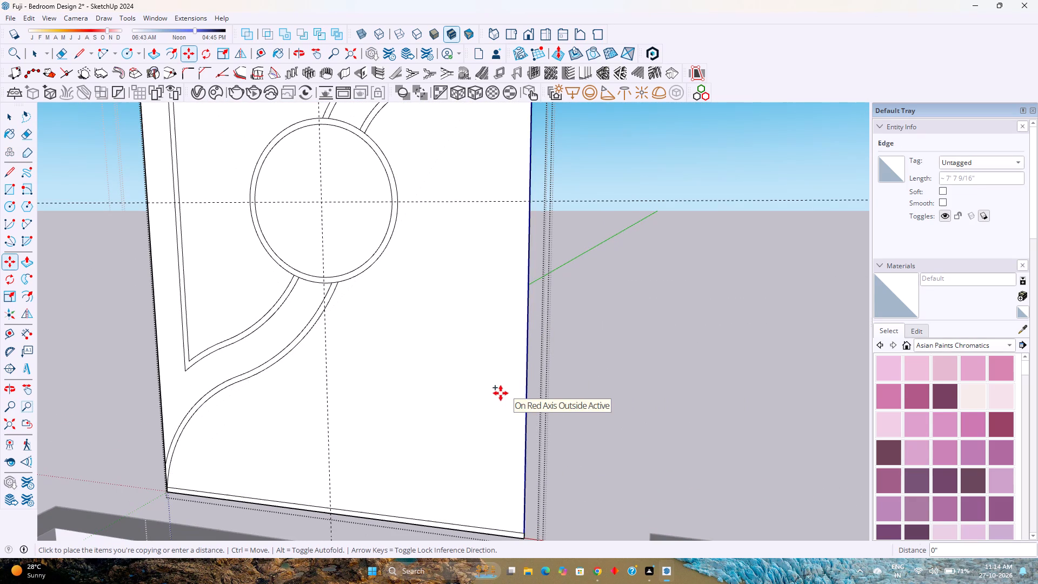
key("1")
key("Return")
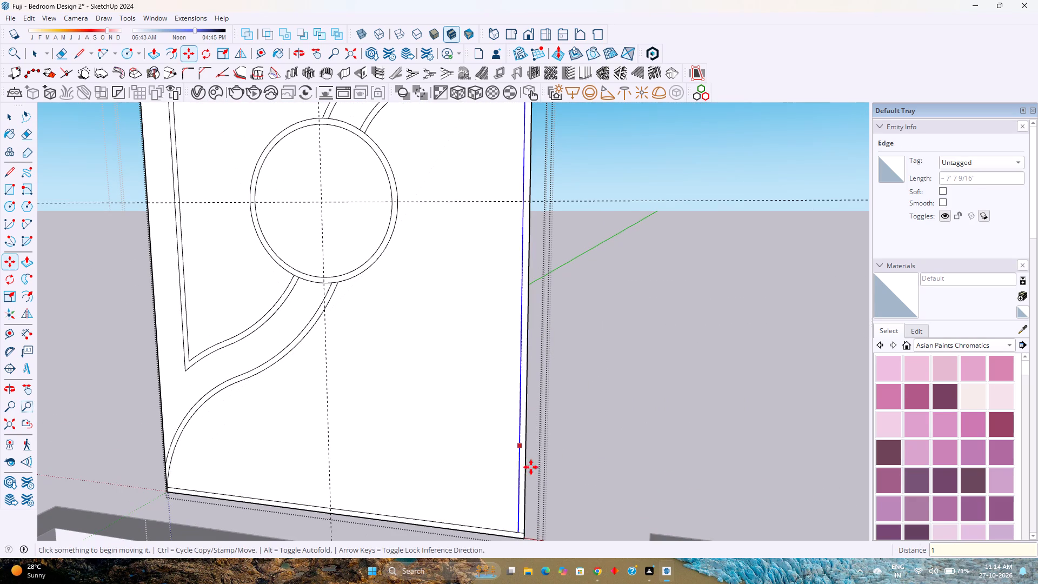
Erase the leftover stub of the copied bottom line at the panel's lower-right corner.
key("e")
scroll(522, 530, "up", 9)
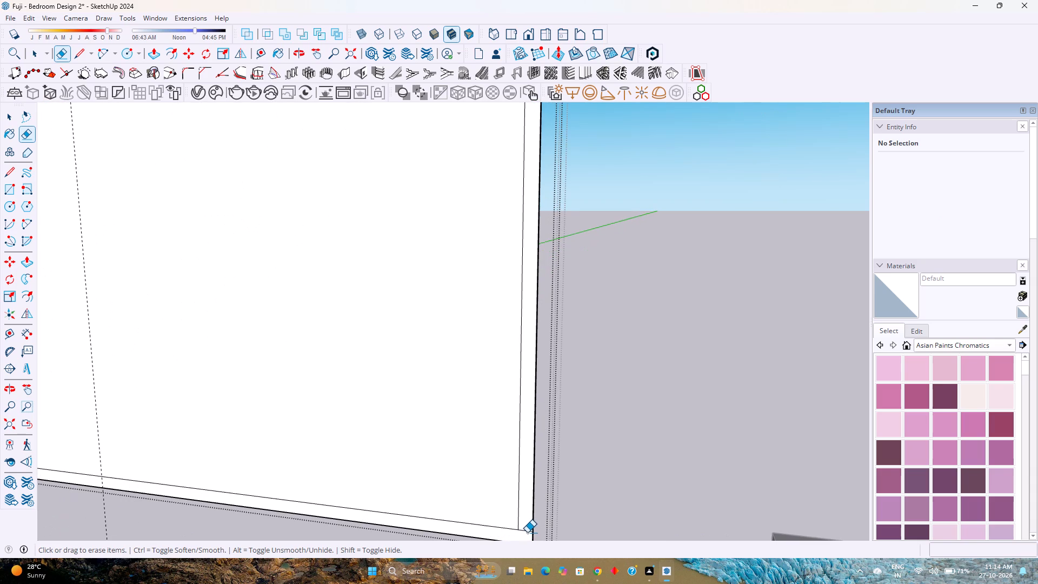
left_click(527, 532)
scroll(527, 532, "down", 18)
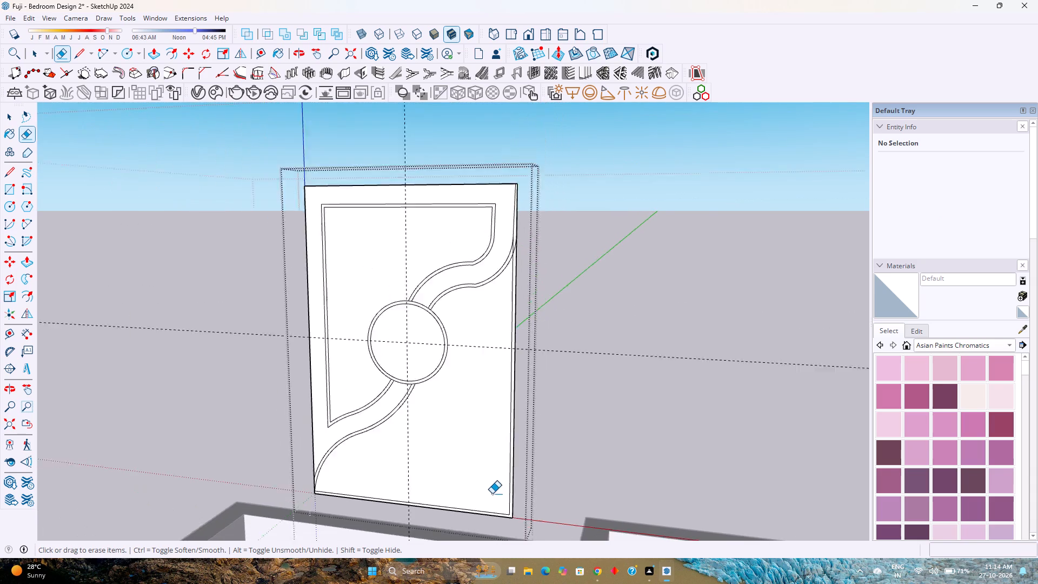
Erase the wavy curve's end beyond the copied vertical line and the piece of that line crossing the wavy border strip.
scroll(492, 494, "down", 5)
middle_click_drag(488, 421, 436, 484, "shift")
middle_click(436, 484, "shift")
scroll(444, 435, "up", 6)
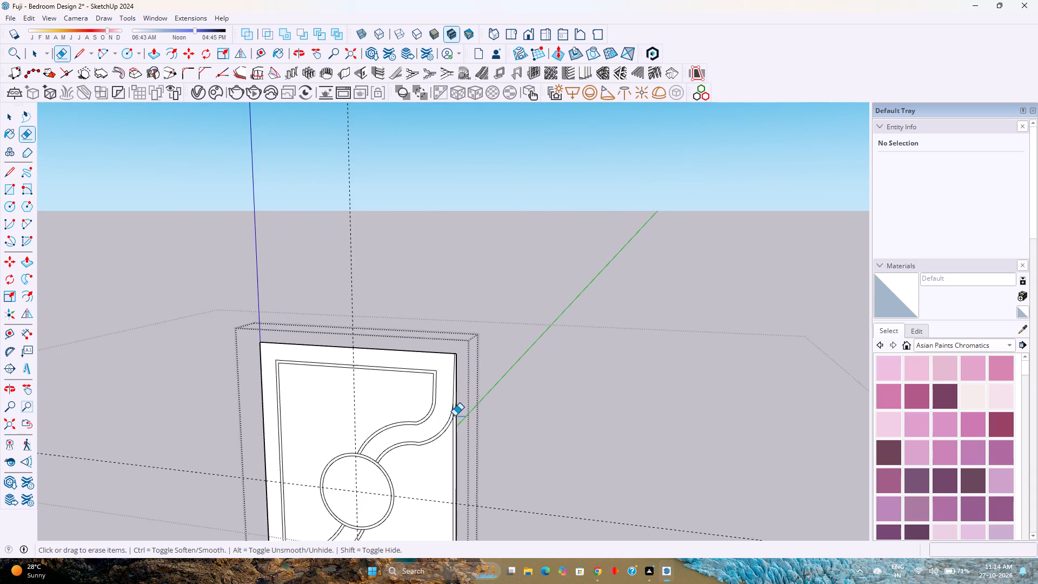
scroll(455, 416, "up", 10)
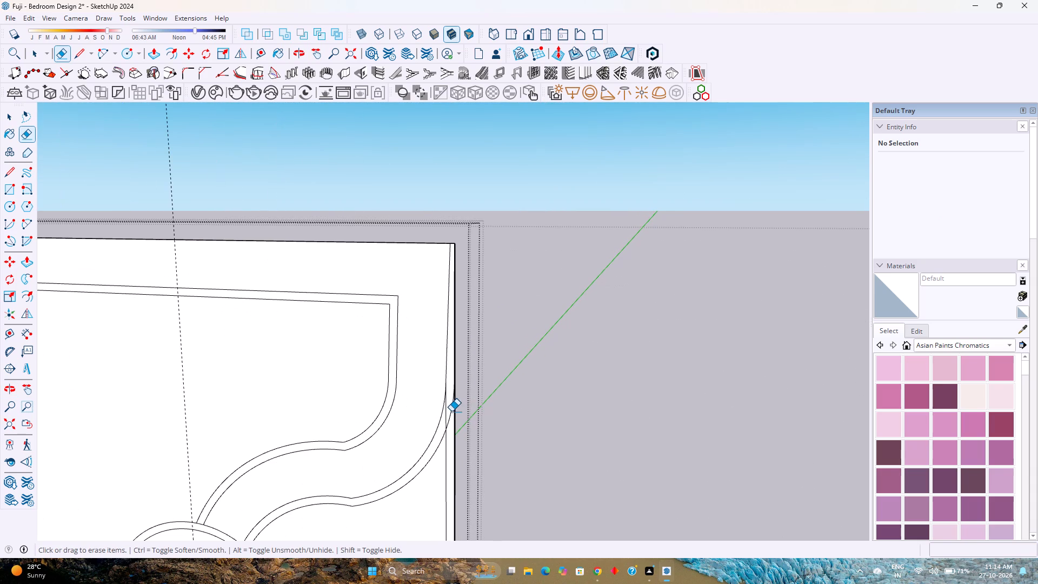
scroll(449, 413, "up", 5)
left_click(452, 413)
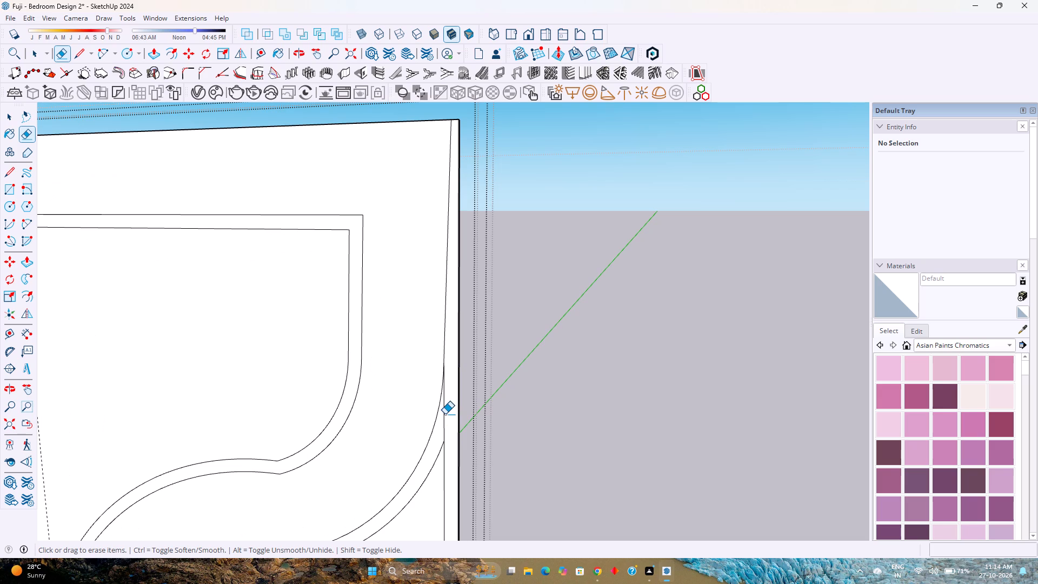
left_click(444, 414)
scroll(444, 414, "down", 8)
key("space")
scroll(444, 414, "down", 3)
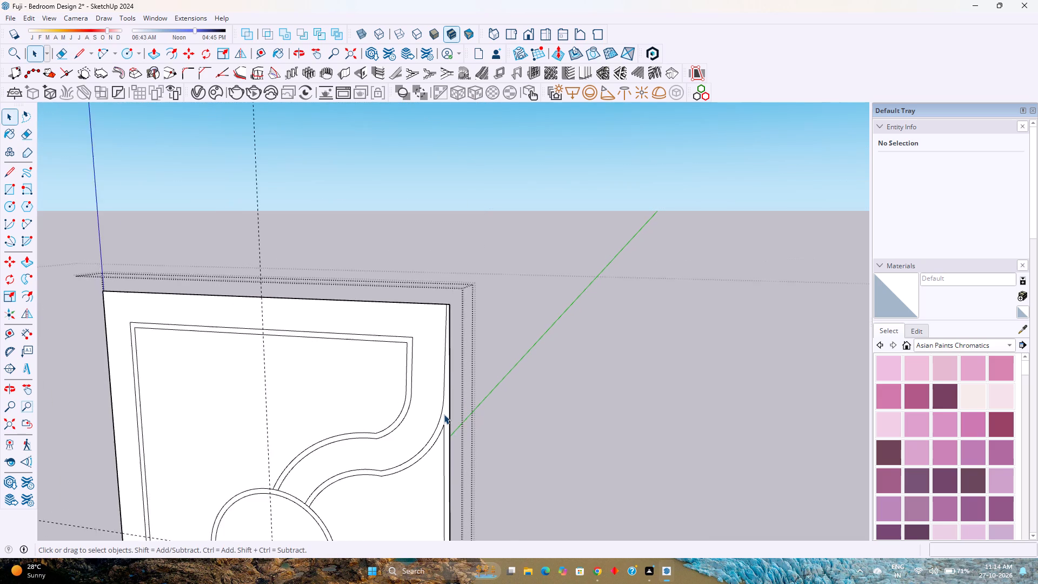
scroll(444, 414, "down", 2)
scroll(383, 386, "down", 2)
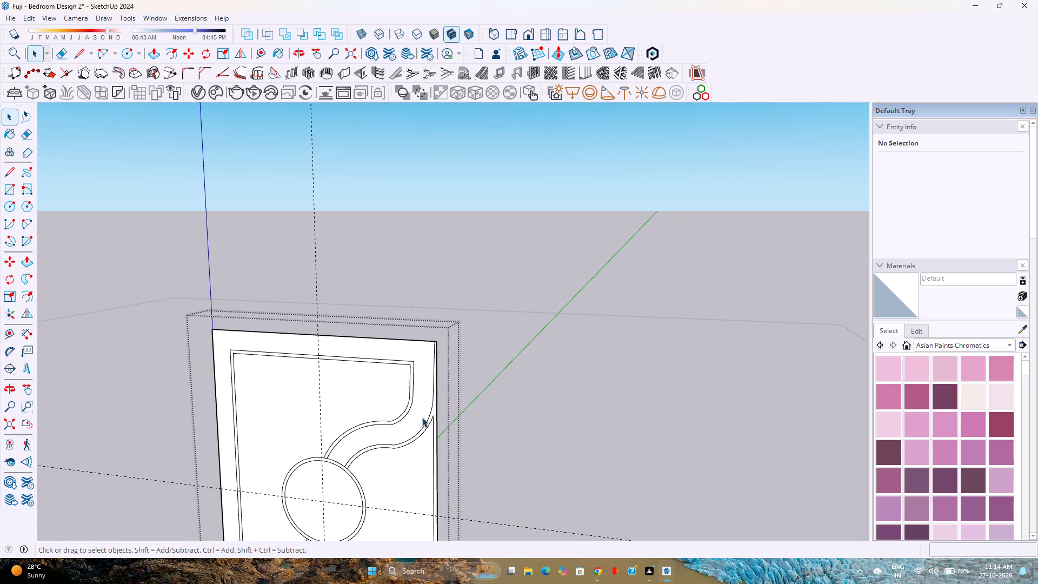
scroll(422, 417, "down", 4)
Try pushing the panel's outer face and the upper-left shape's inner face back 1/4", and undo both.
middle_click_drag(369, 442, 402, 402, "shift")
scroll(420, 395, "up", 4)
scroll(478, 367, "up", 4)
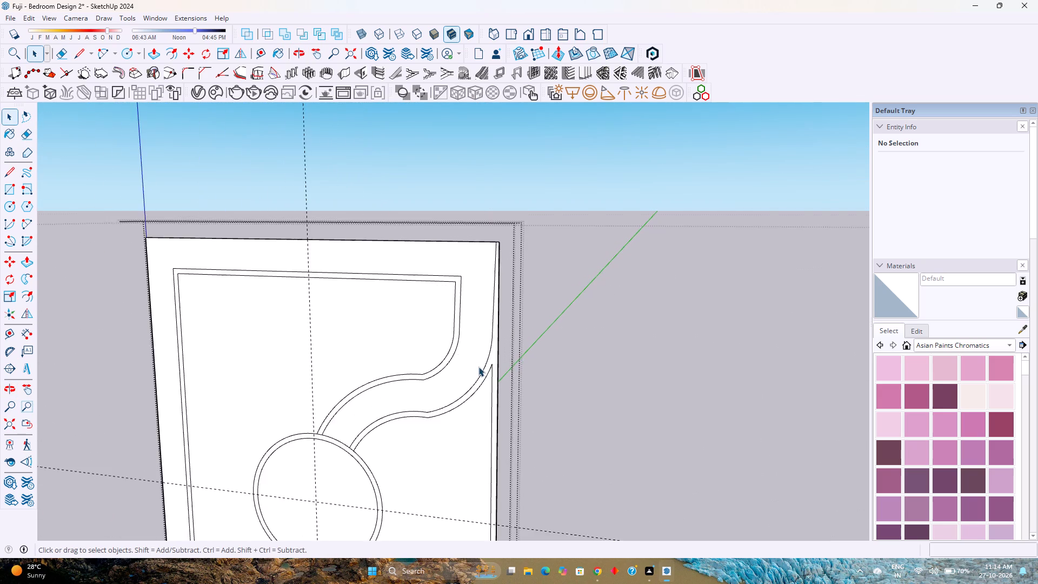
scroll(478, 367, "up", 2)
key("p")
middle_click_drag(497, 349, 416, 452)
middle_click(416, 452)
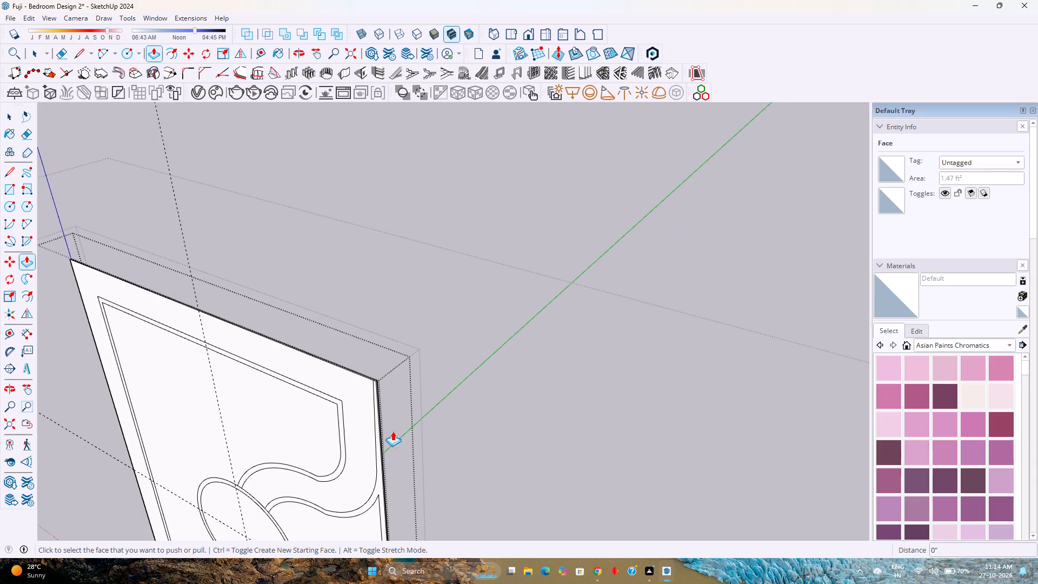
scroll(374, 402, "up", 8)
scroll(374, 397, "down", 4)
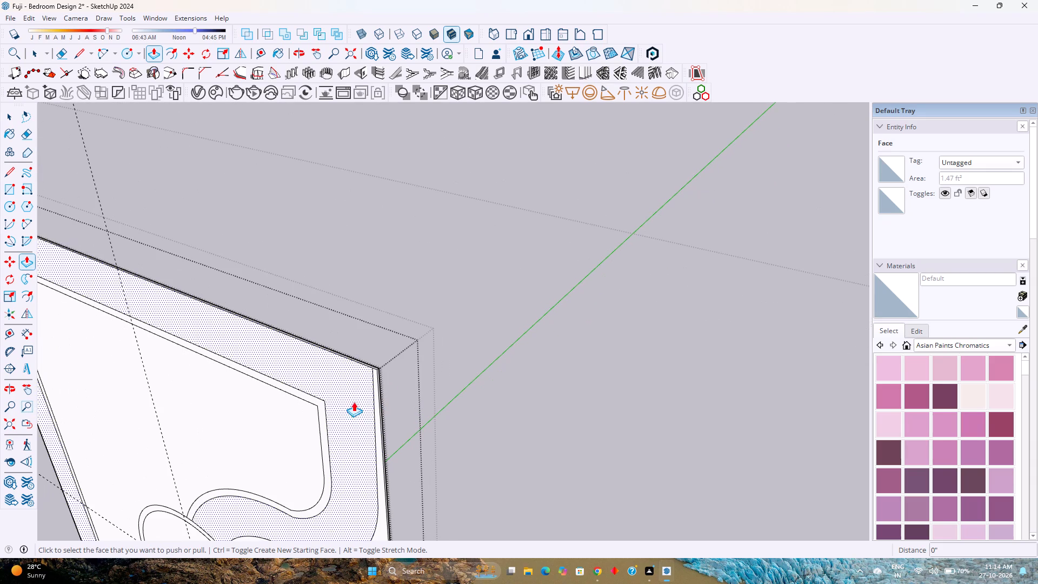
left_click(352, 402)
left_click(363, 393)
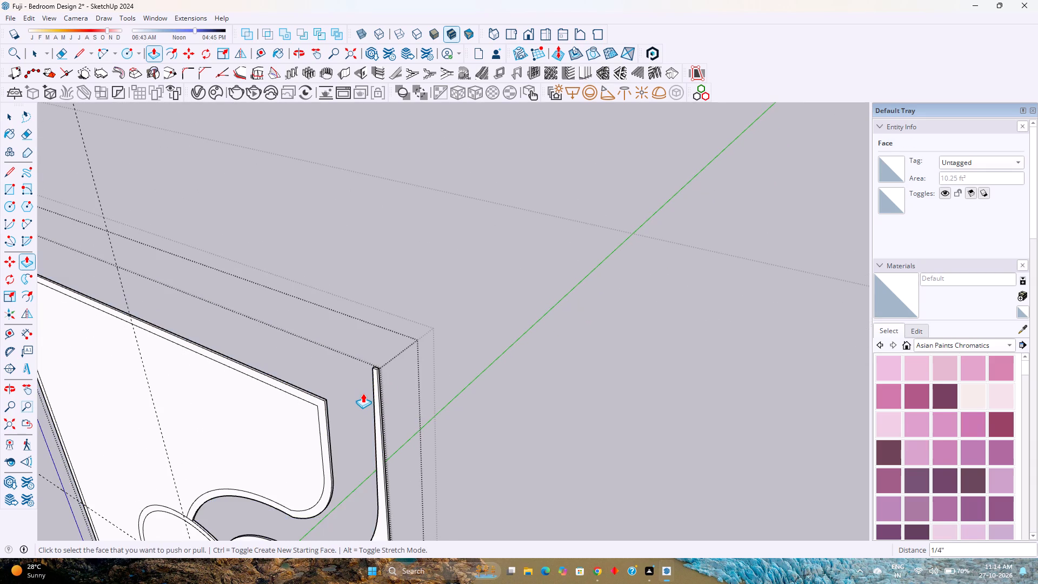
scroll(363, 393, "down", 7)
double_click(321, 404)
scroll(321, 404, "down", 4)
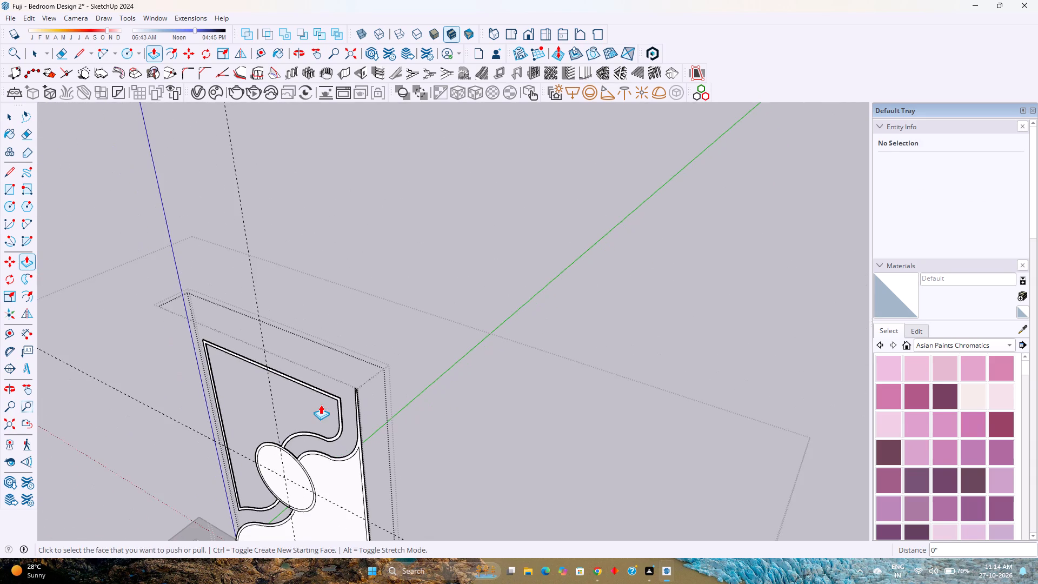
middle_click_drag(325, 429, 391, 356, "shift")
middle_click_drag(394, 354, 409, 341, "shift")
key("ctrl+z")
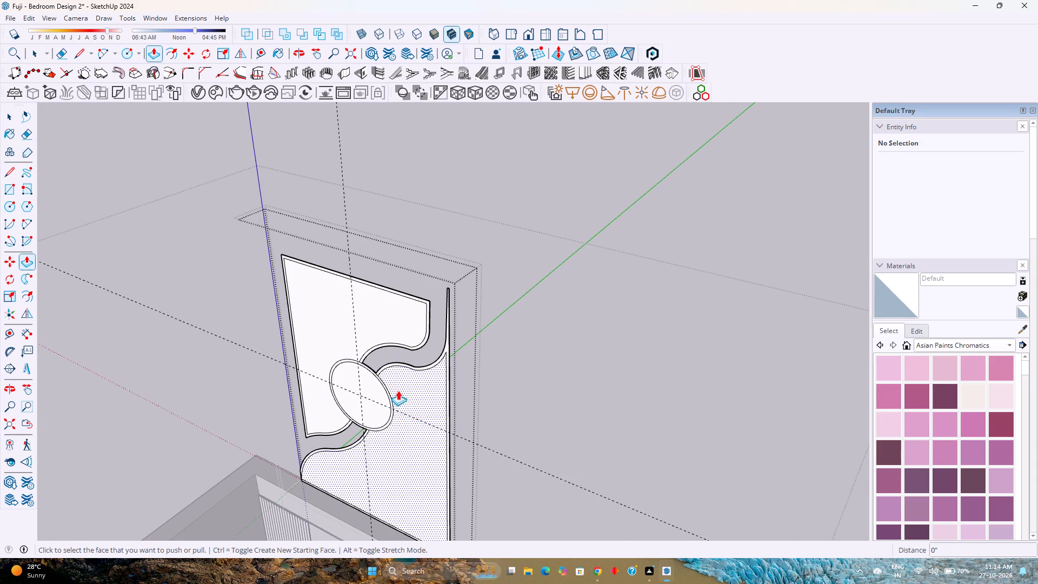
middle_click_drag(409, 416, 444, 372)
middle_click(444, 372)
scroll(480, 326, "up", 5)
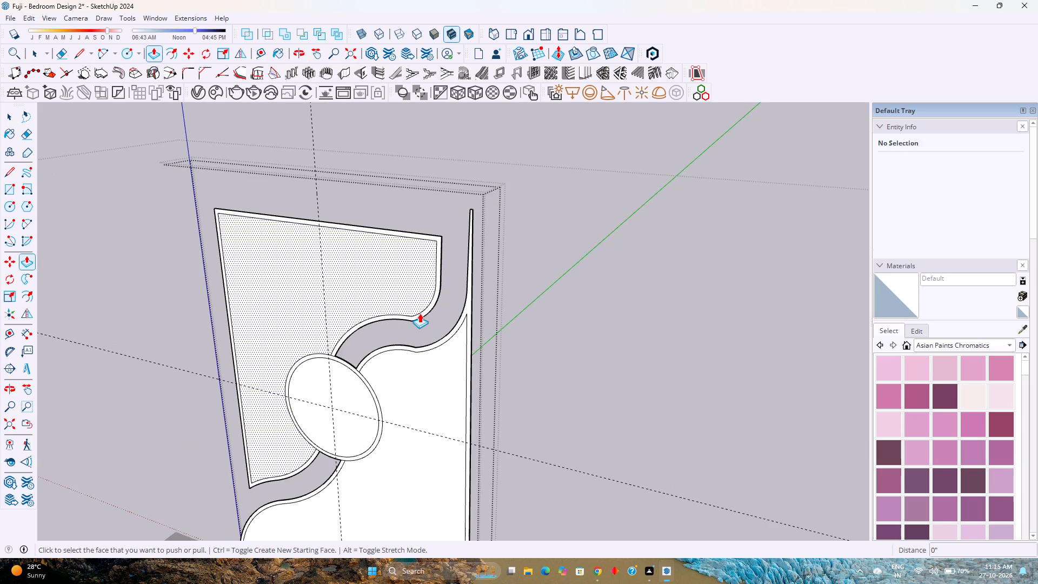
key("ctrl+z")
Push the 1" border strips of both shapes and the circle's inner face back through the panel by the same 1/4".
scroll(418, 314, "up", 4)
double_click(428, 309)
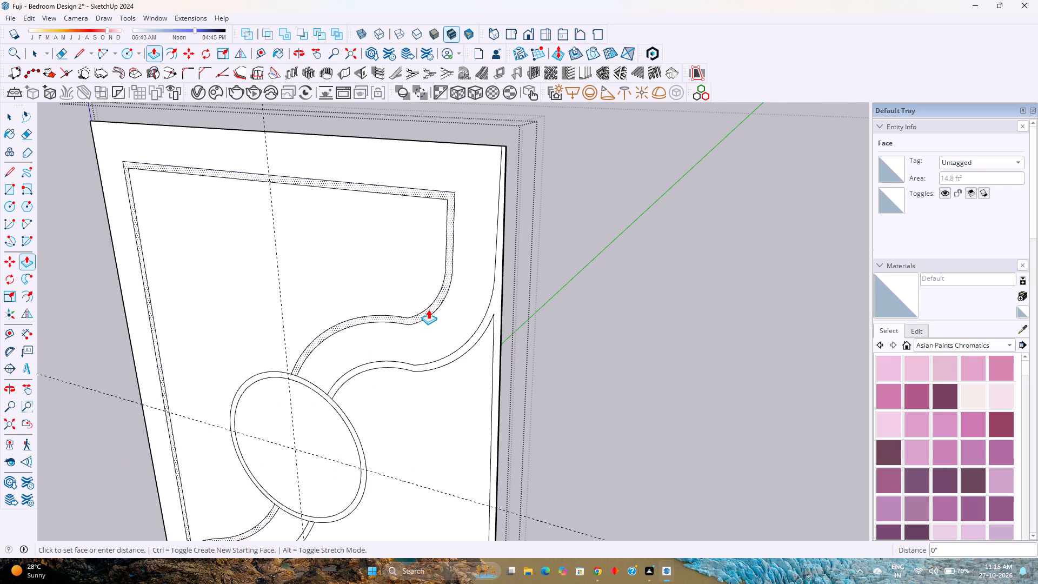
double_click(454, 356)
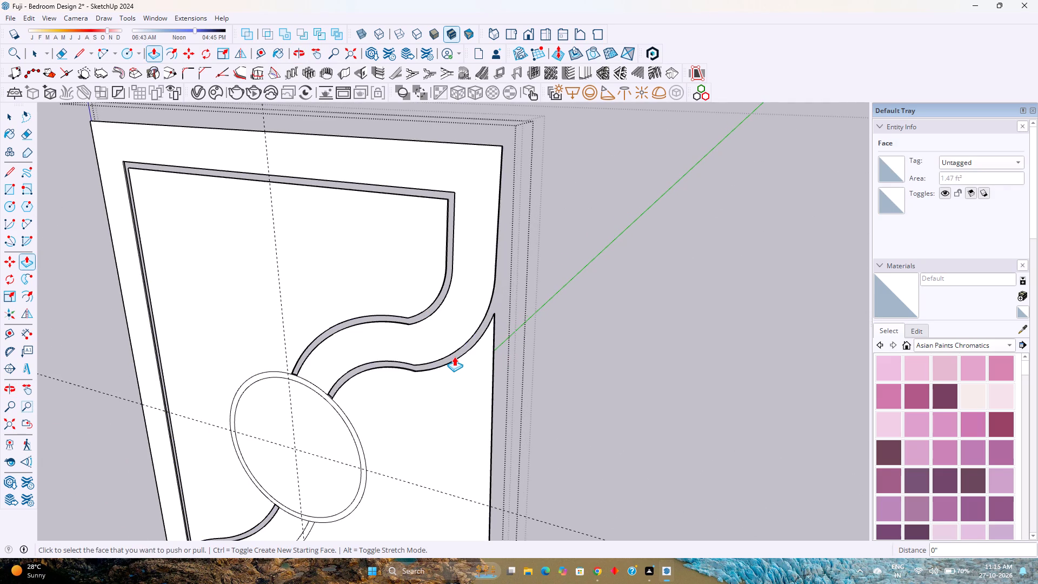
scroll(454, 356, "down", 12)
scroll(381, 437, "up", 11)
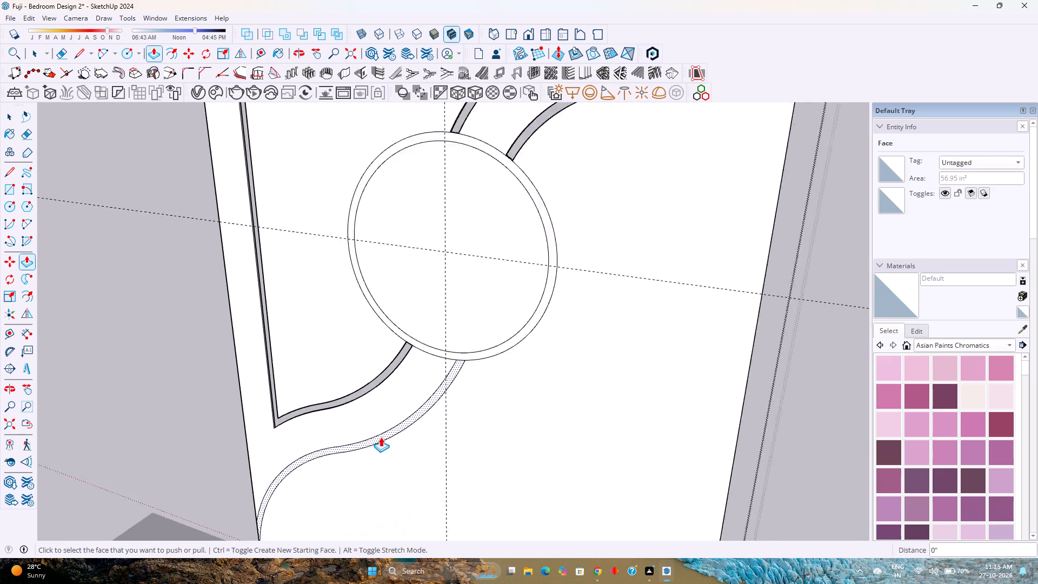
scroll(381, 437, "up", 3)
double_click(415, 414)
double_click(494, 264)
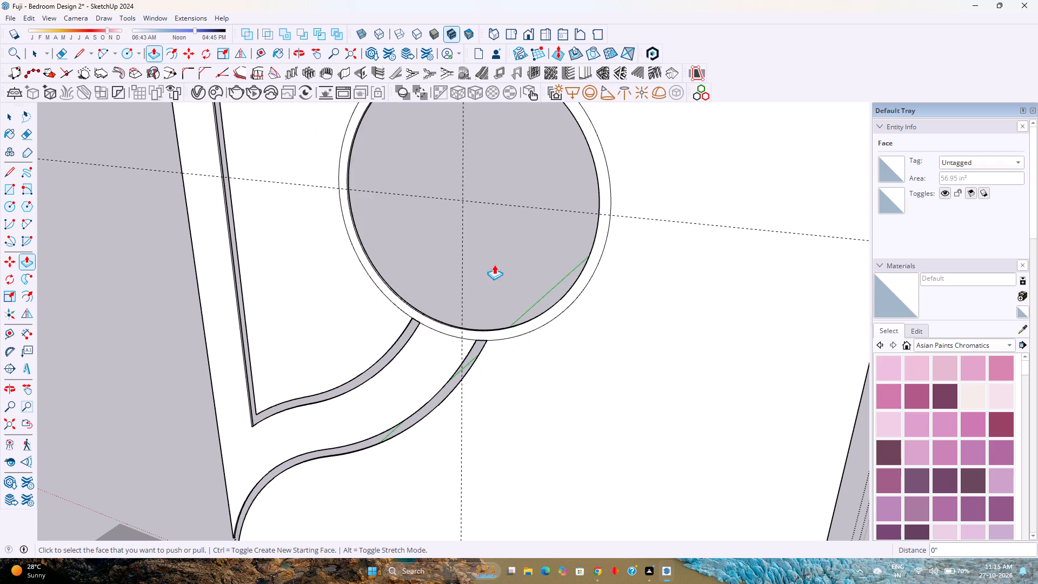
Pull the thin ring around the central circle outward 1" from the panel face.
scroll(497, 278, "down", 7)
key("p")
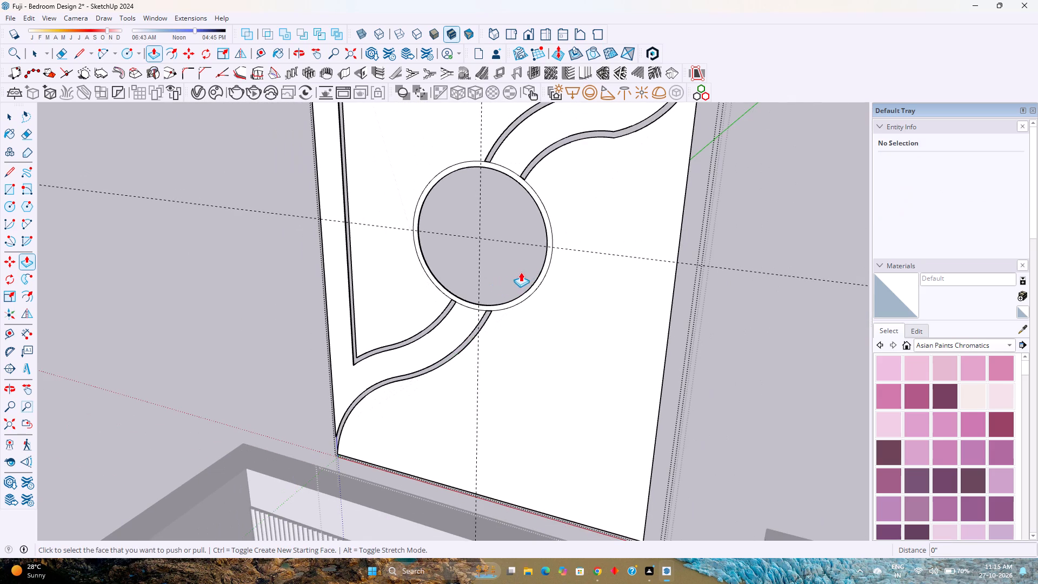
scroll(521, 272, "up", 5)
left_click(555, 266)
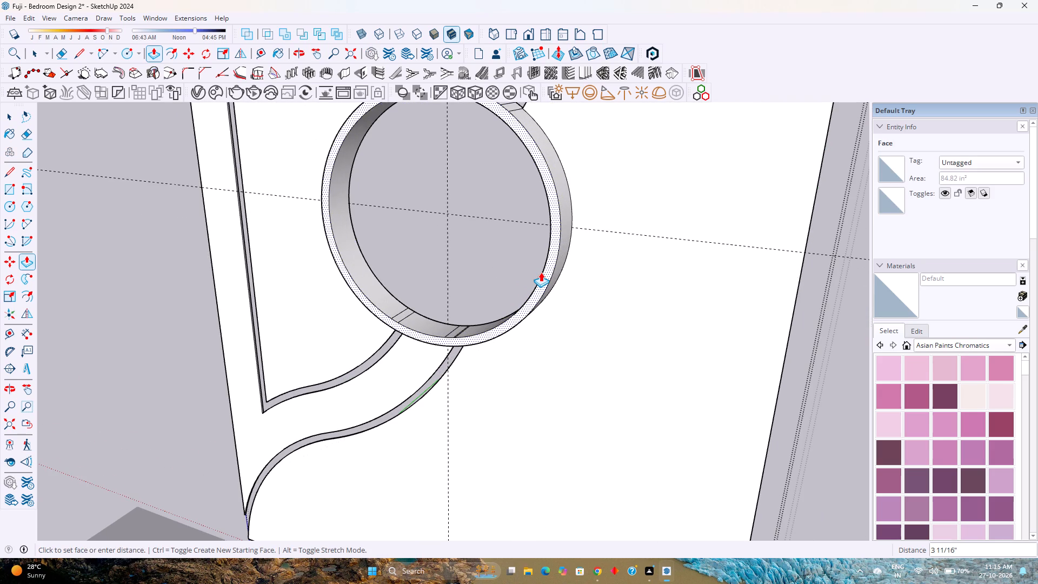
key("1")
key("Return")
scroll(478, 284, "up", 1)
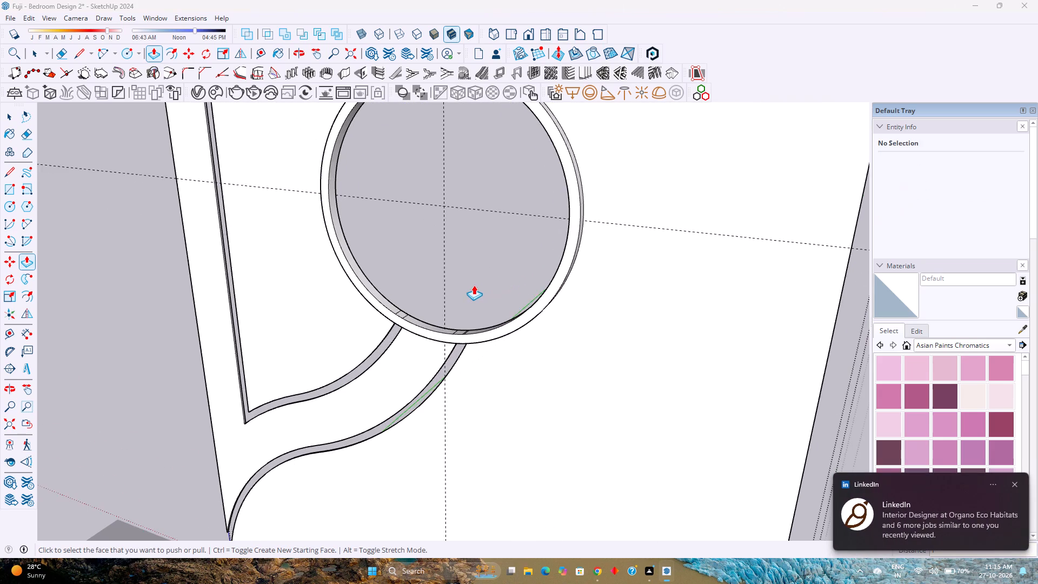
scroll(453, 295, "up", 2)
scroll(453, 295, "down", 2)
middle_click_drag(463, 296, 384, 331)
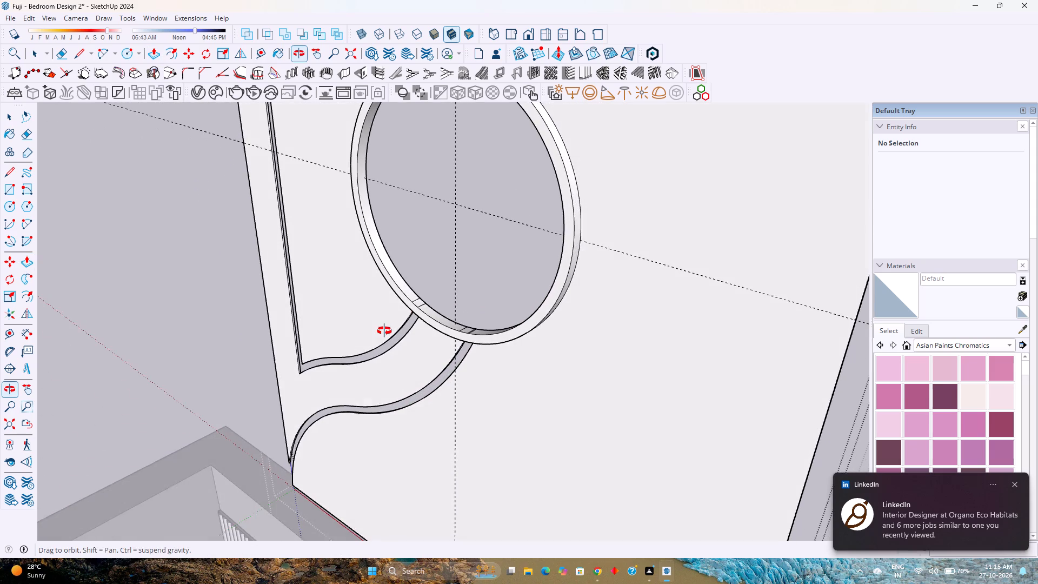
Undo the 1" outward pull of the thin ring around the central circle.
middle_click(387, 330)
middle_click_drag(384, 331, 387, 330)
scroll(405, 288, "up", 5)
scroll(405, 288, "down", 1)
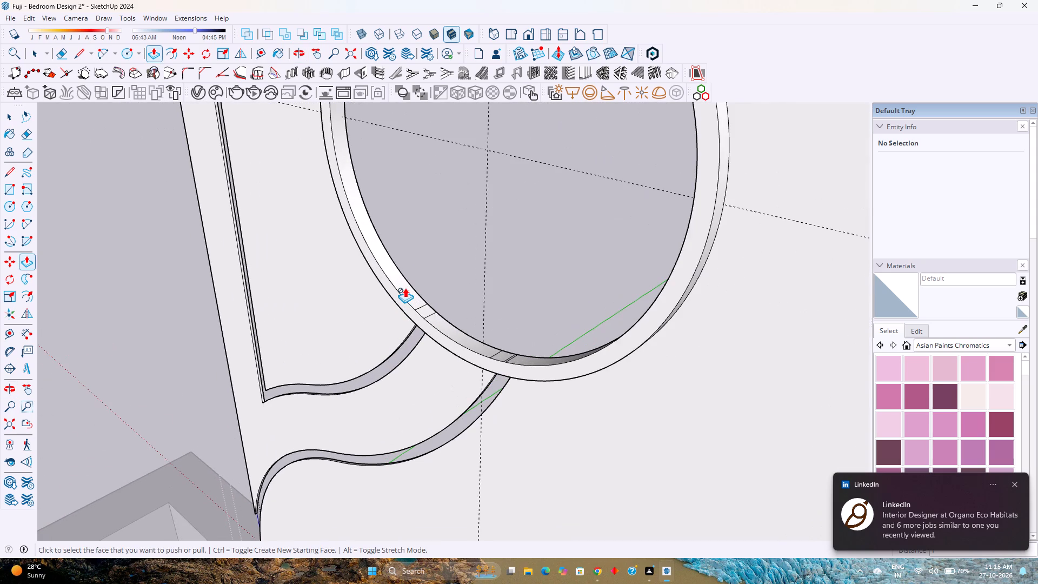
key("ctrl+z")
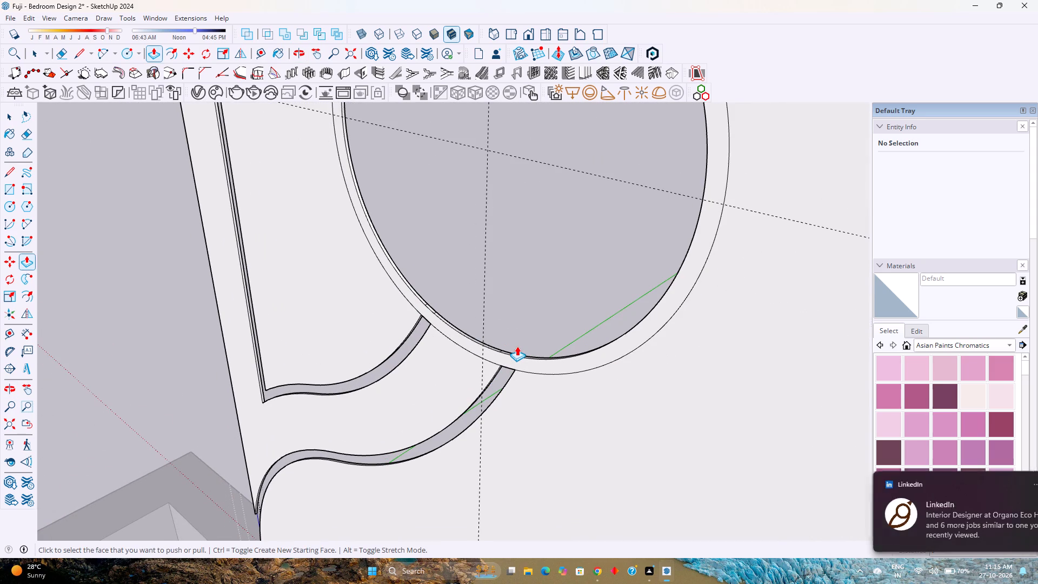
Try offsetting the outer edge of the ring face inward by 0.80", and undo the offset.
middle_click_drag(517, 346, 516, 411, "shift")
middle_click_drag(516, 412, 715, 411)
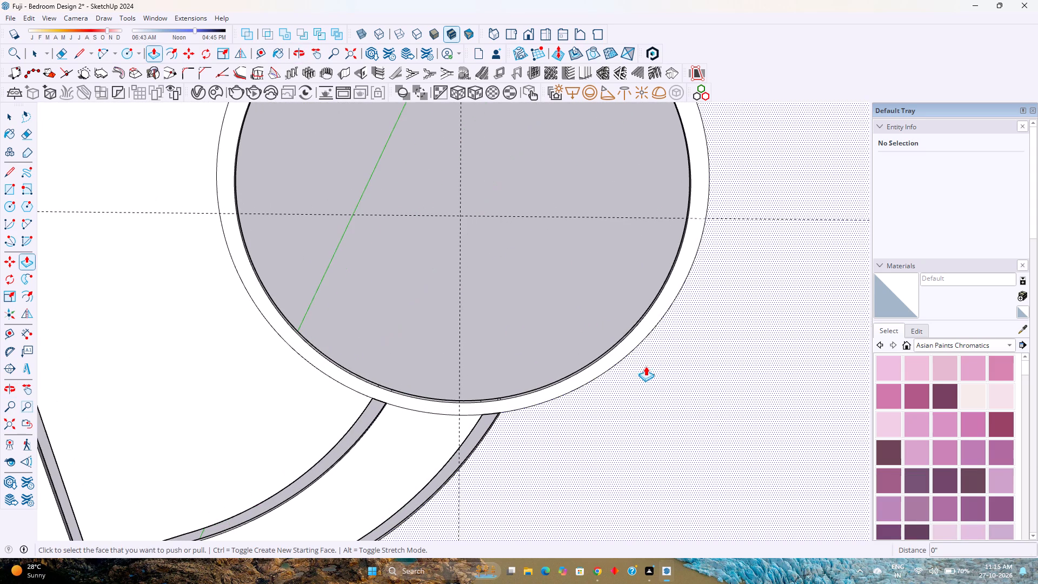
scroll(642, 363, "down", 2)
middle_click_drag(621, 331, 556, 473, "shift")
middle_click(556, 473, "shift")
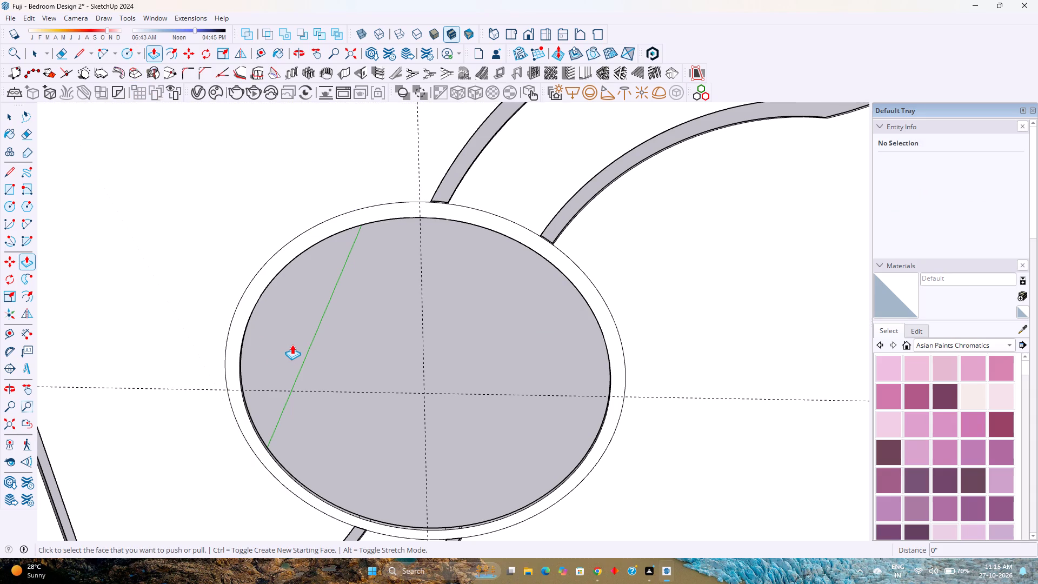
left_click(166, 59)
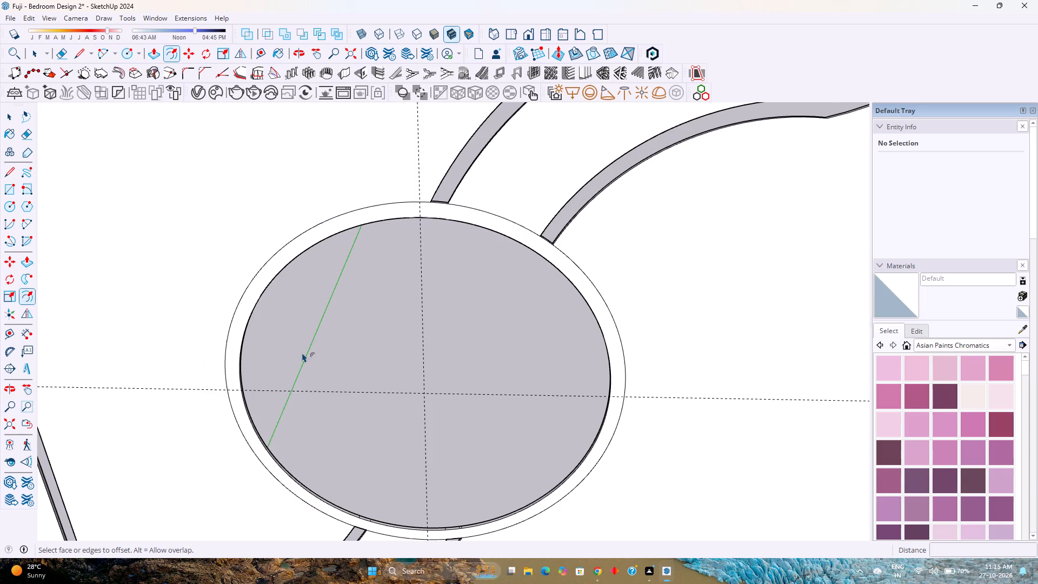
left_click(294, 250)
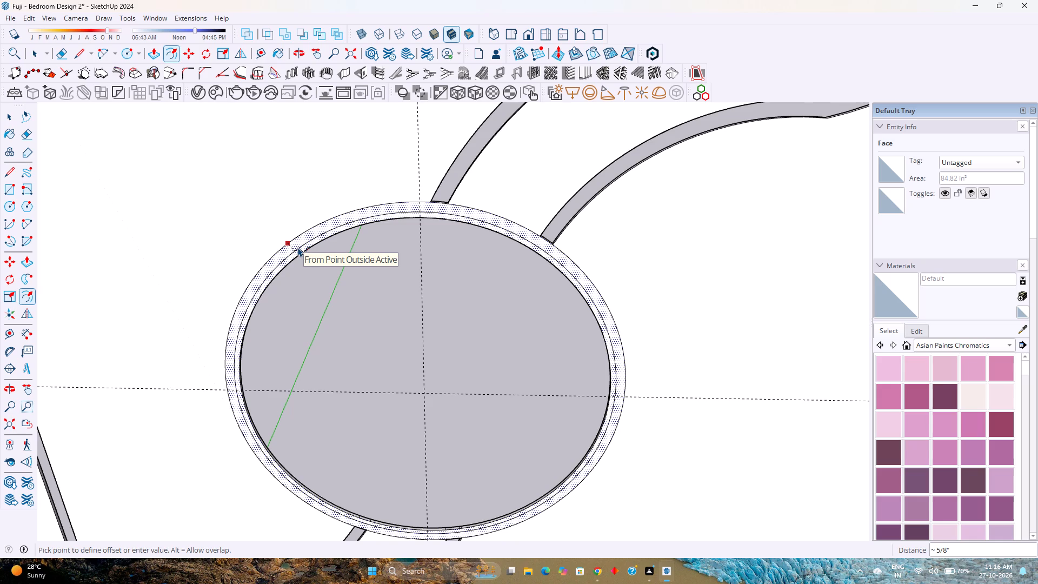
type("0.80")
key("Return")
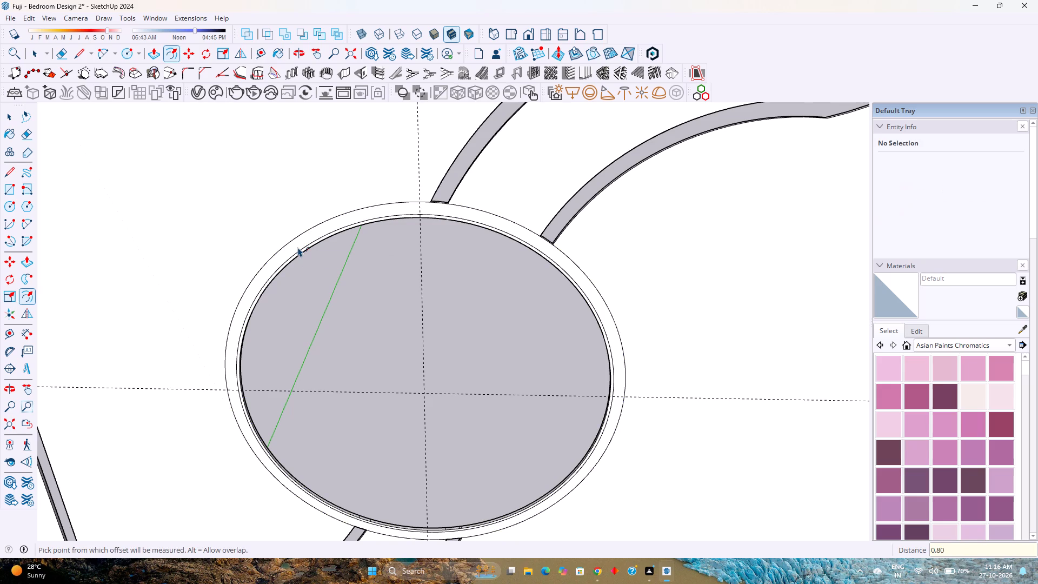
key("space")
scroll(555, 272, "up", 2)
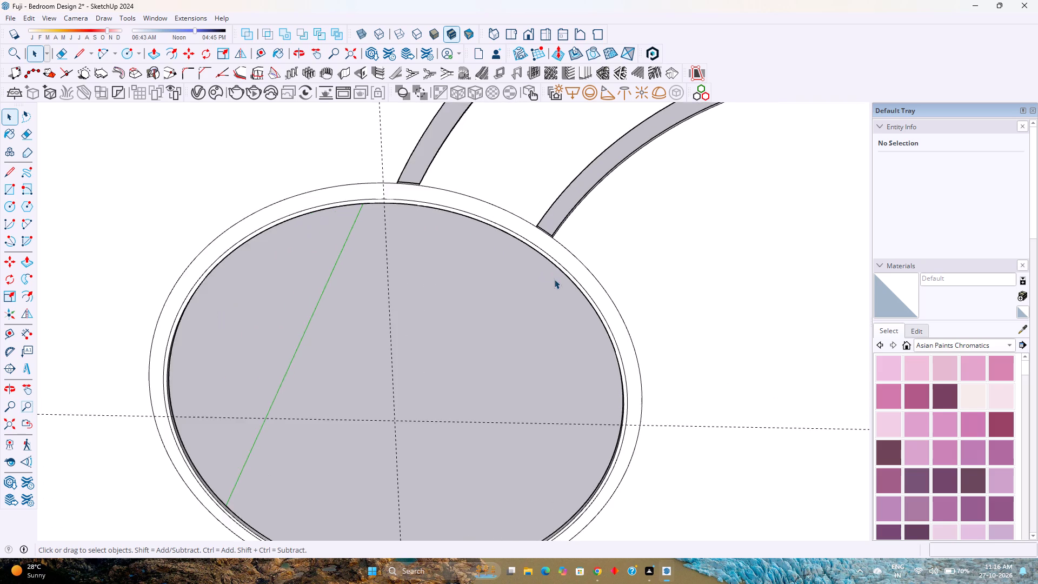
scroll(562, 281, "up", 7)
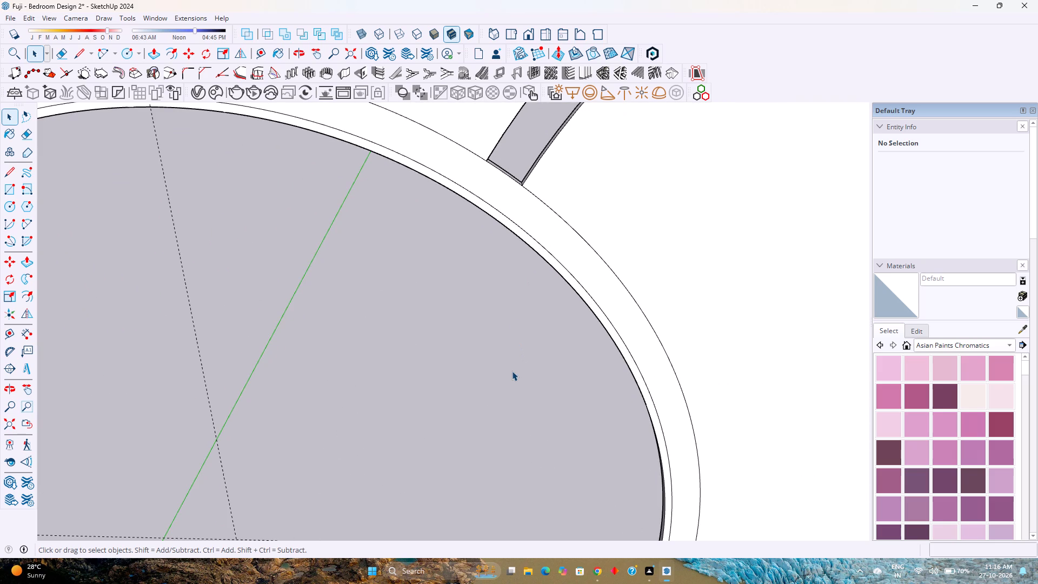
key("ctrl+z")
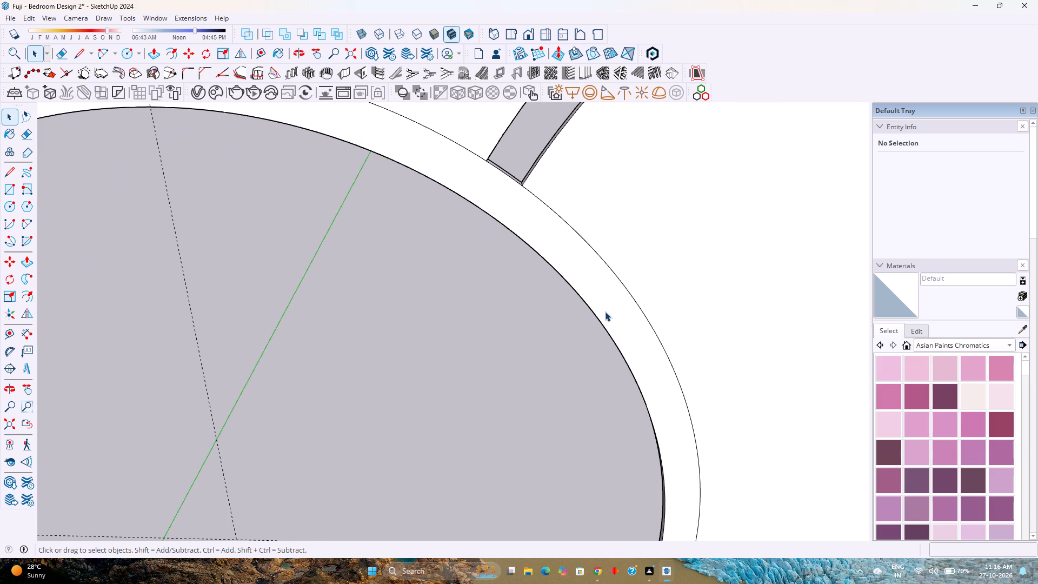
Make the ring face and its edges around the central circle a group and open it for editing.
double_click(610, 308)
scroll(610, 308, "down", 4)
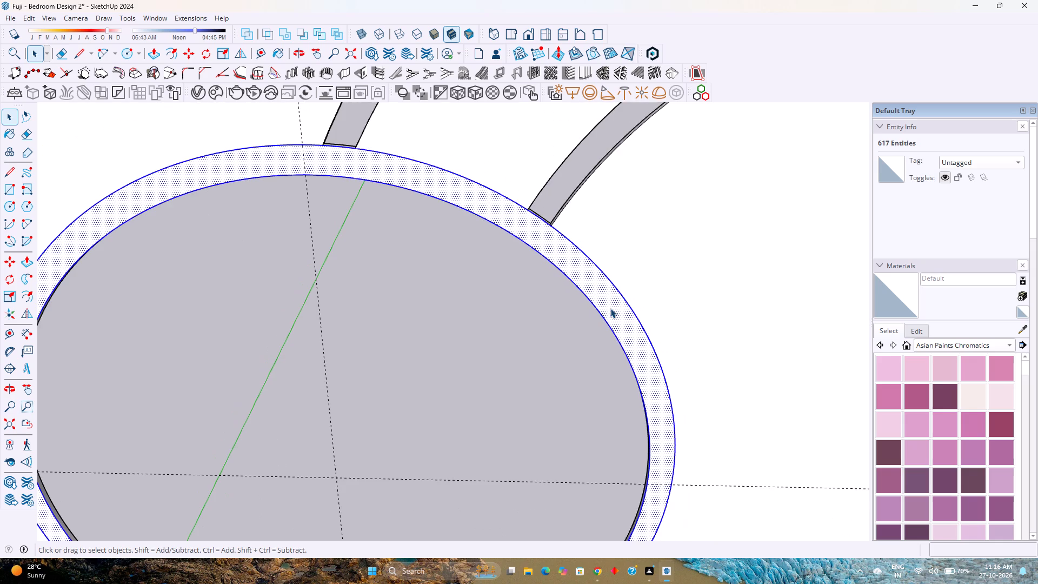
right_click(610, 308)
left_click(650, 104)
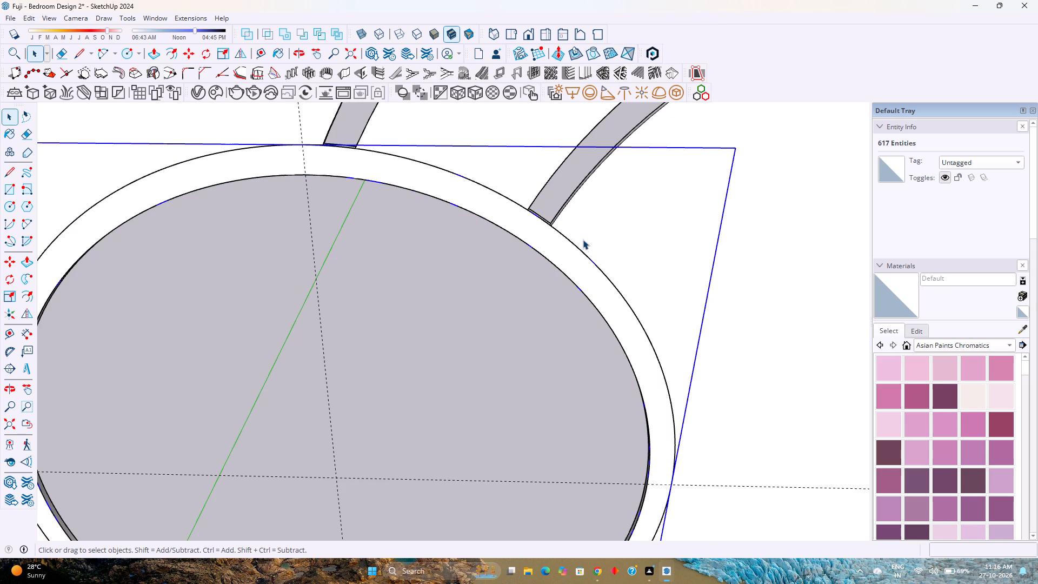
double_click(575, 257)
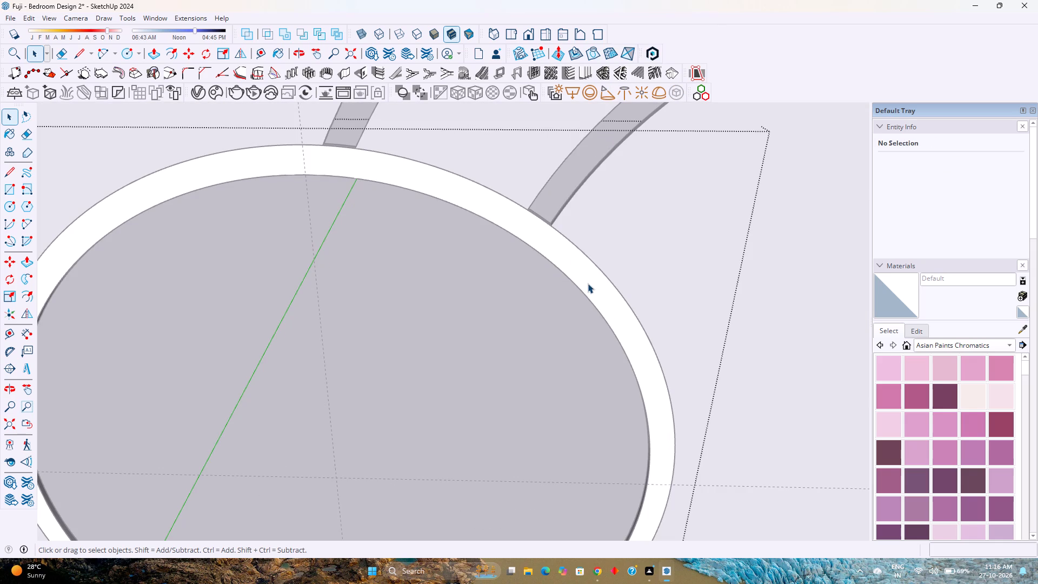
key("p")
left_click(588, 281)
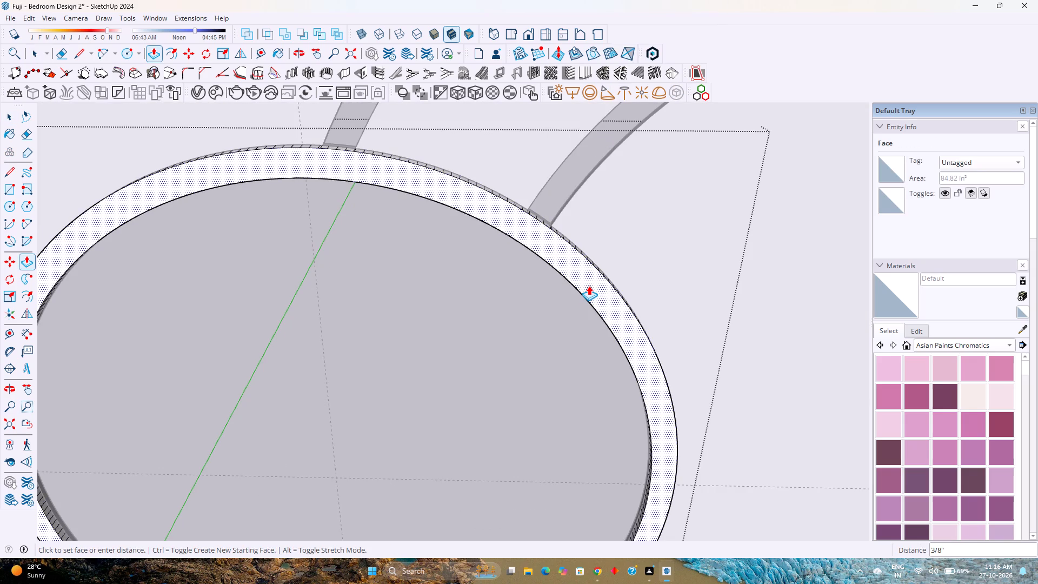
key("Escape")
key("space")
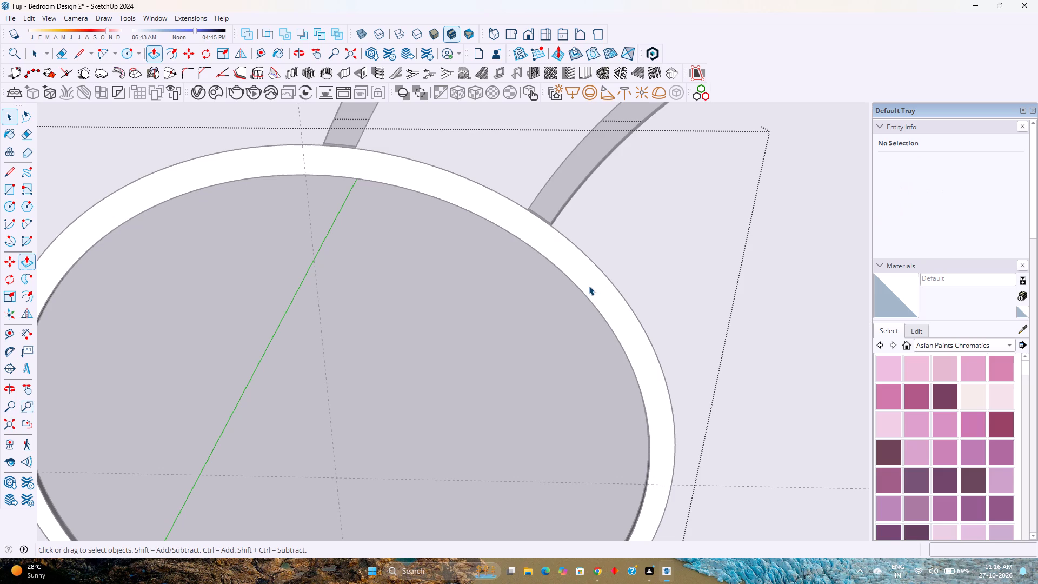
Select the ring face with its edges inside the group and weld the edges.
double_click(590, 282)
right_click(590, 282)
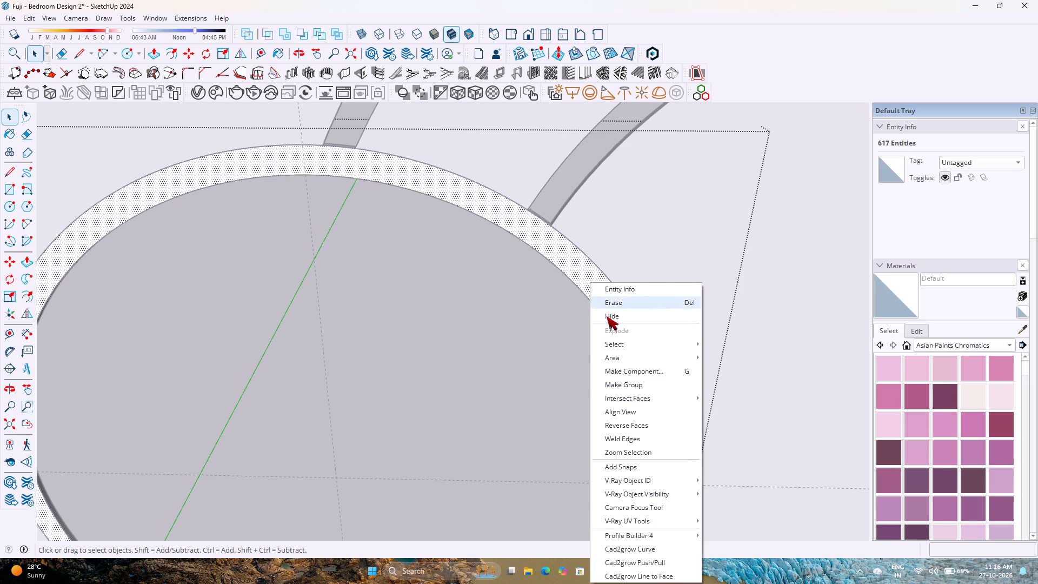
left_click(615, 438)
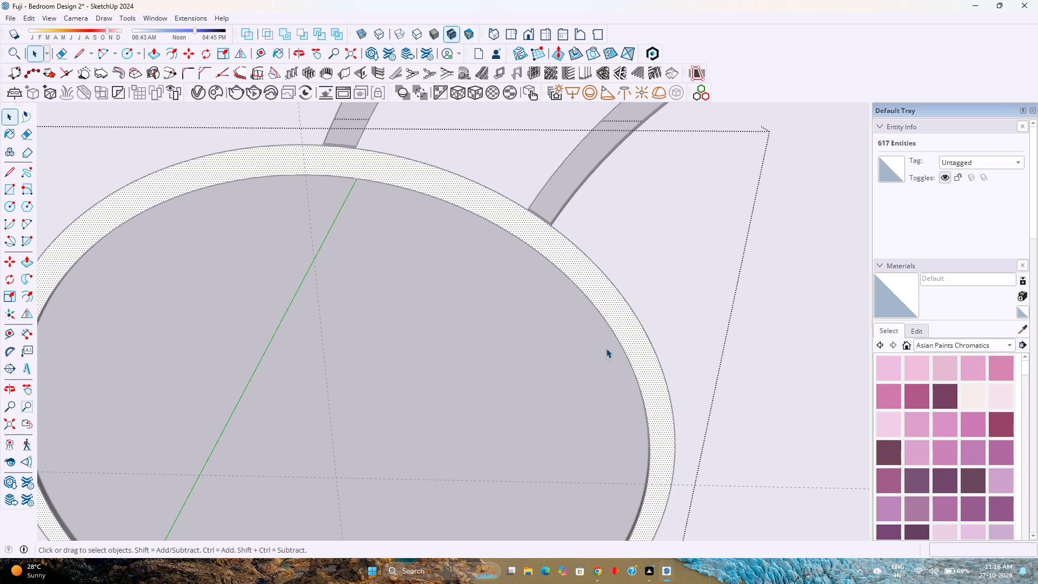
Pull the grouped ring face outward from the panel by 0.25", and repeat the same pull once more.
key("p")
left_click(612, 306)
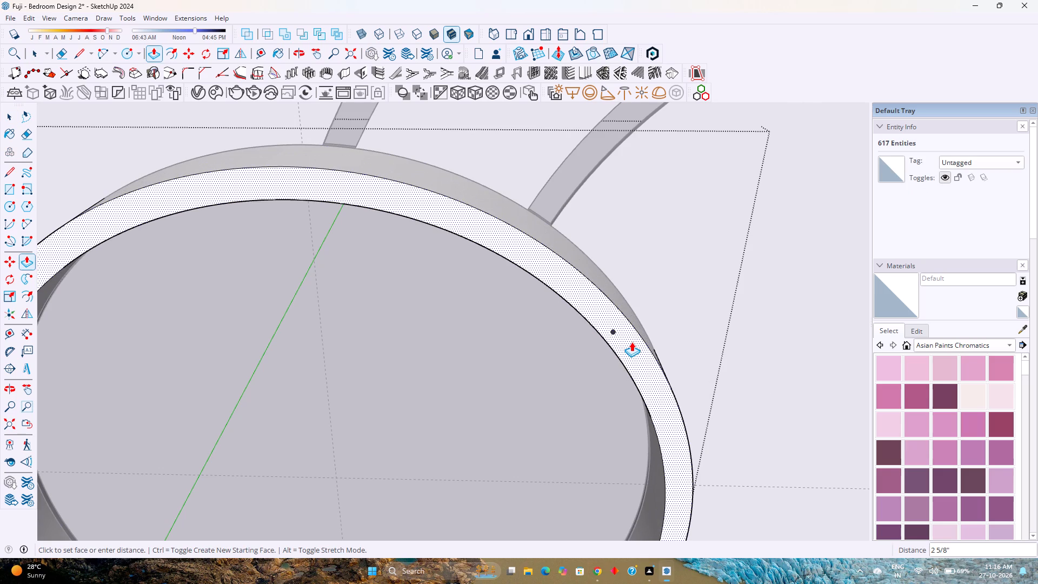
type("0.25")
key("Return")
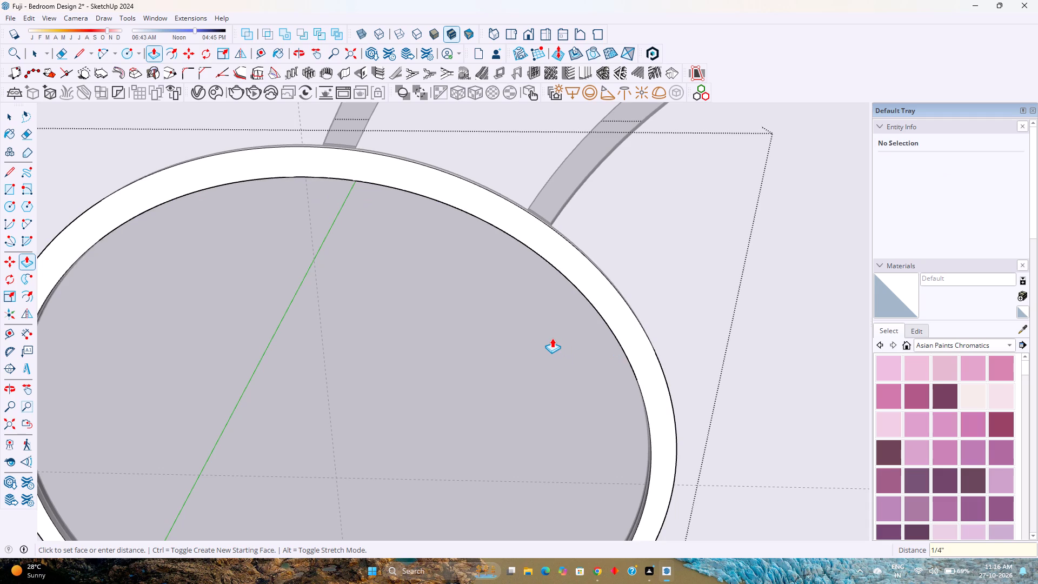
double_click(610, 308)
Examine the extruded ring's thickness against the panel from several angles, and close its group.
middle_click_drag(535, 323, 647, 371)
middle_click(647, 371)
scroll(646, 363, "down", 2)
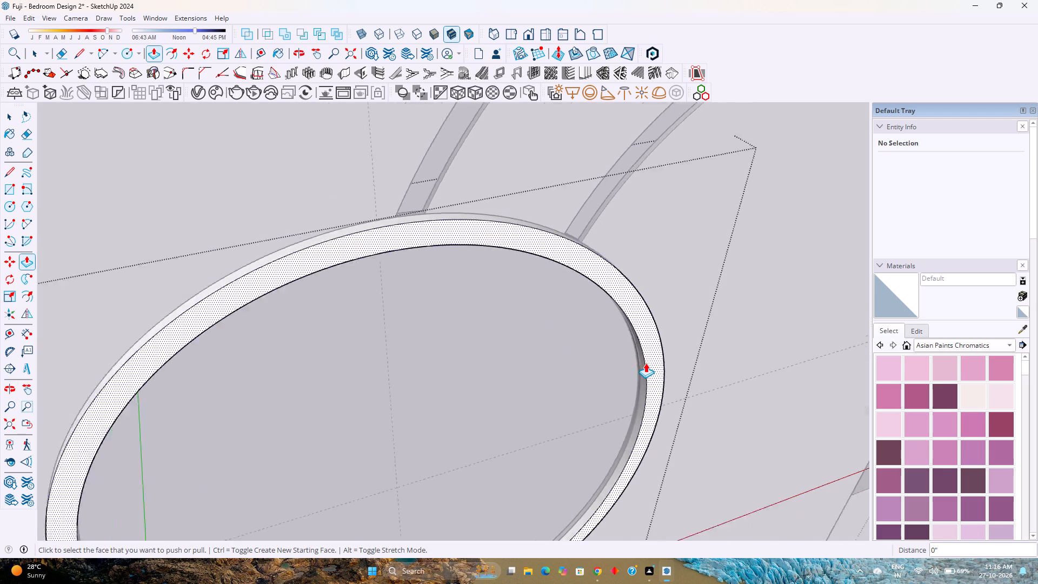
scroll(646, 363, "down", 6)
middle_click_drag(610, 379, 697, 346)
middle_click(697, 346)
scroll(670, 328, "down", 1)
scroll(614, 327, "up", 9)
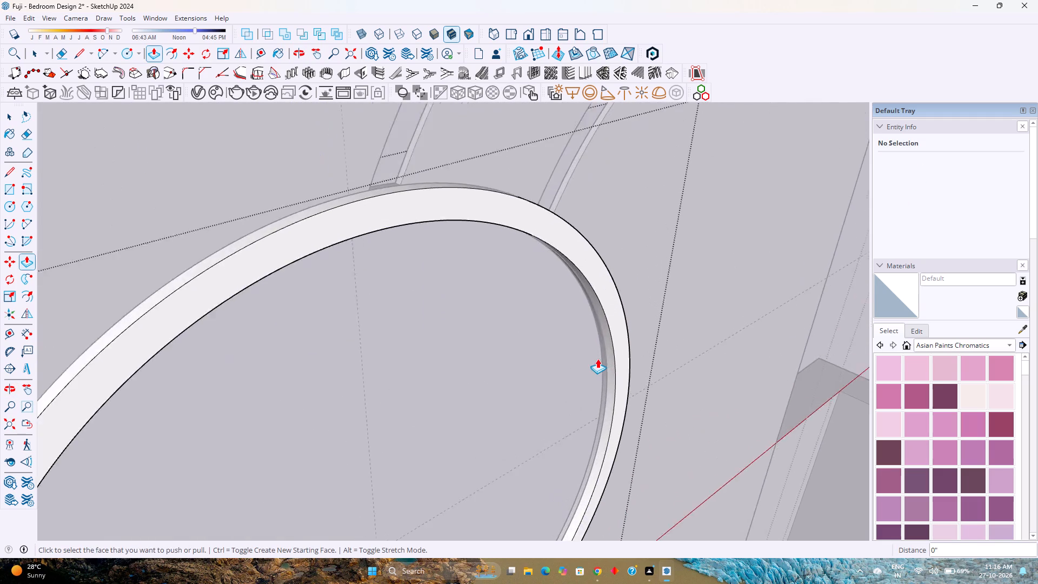
scroll(597, 359, "up", 1)
middle_click_drag(597, 359, 695, 337)
middle_click(696, 337)
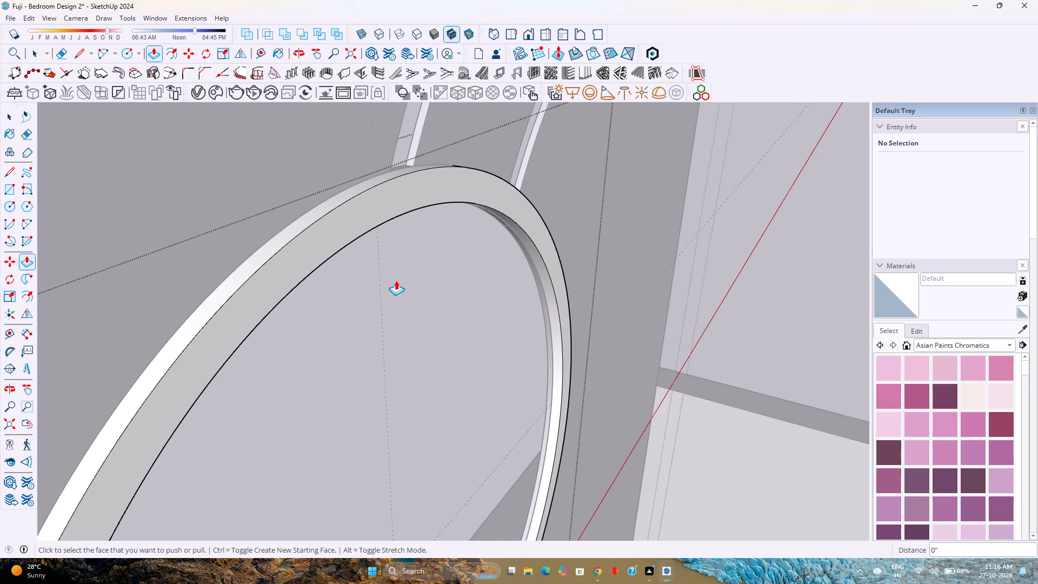
scroll(396, 280, "down", 1)
scroll(515, 355, "up", 3)
middle_click_drag(561, 398, 416, 340)
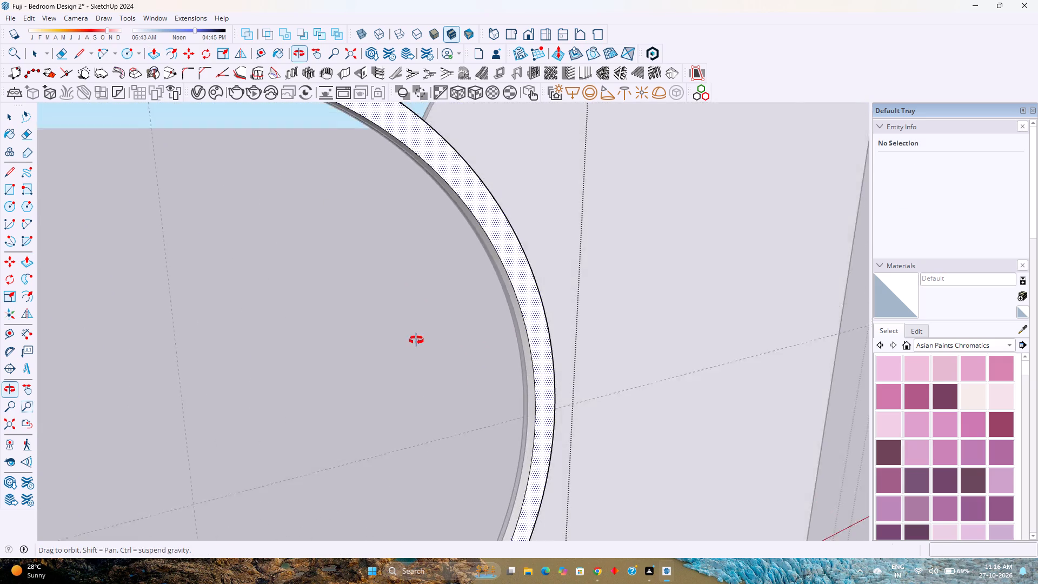
middle_click_drag(416, 340, 371, 328)
middle_click(371, 328)
scroll(371, 328, "down", 8)
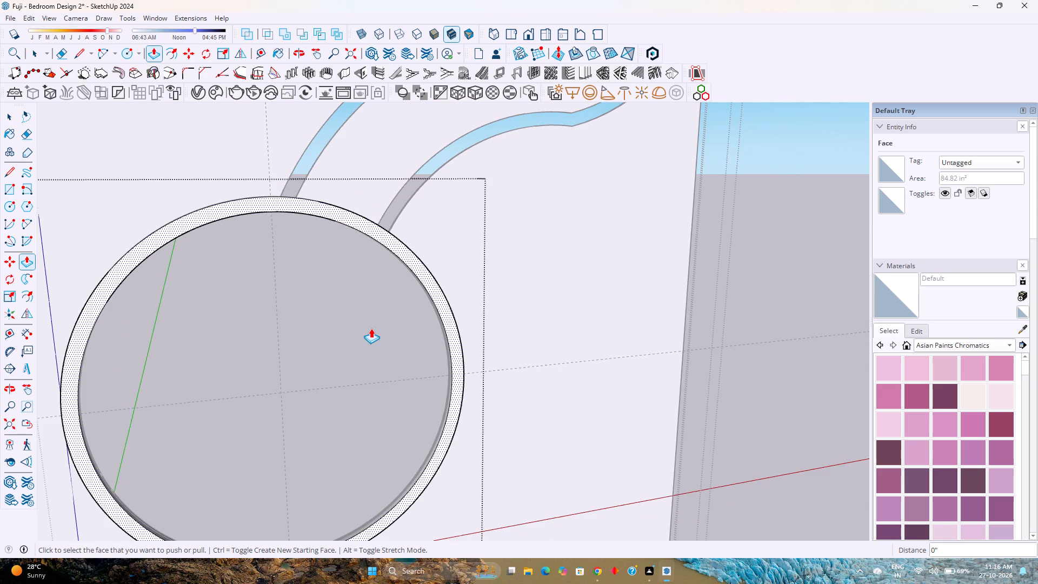
scroll(371, 328, "down", 3)
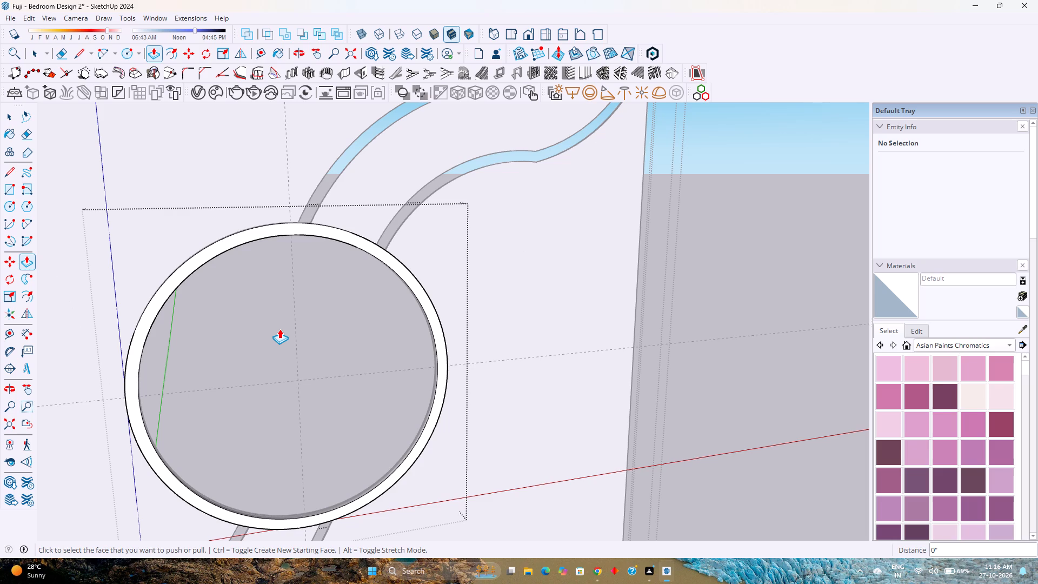
key("space")
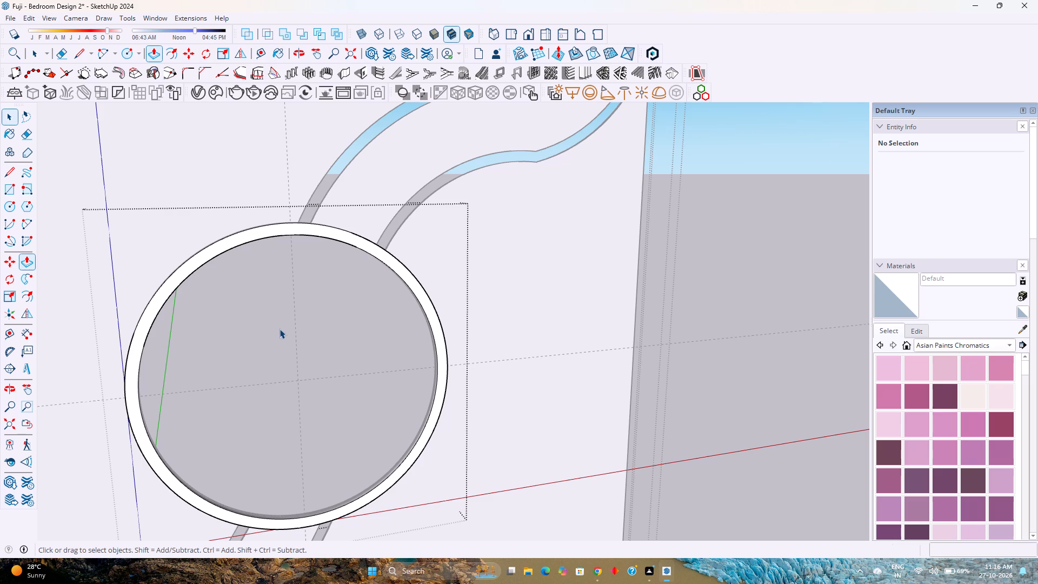
middle_click_drag(245, 249, 414, 346)
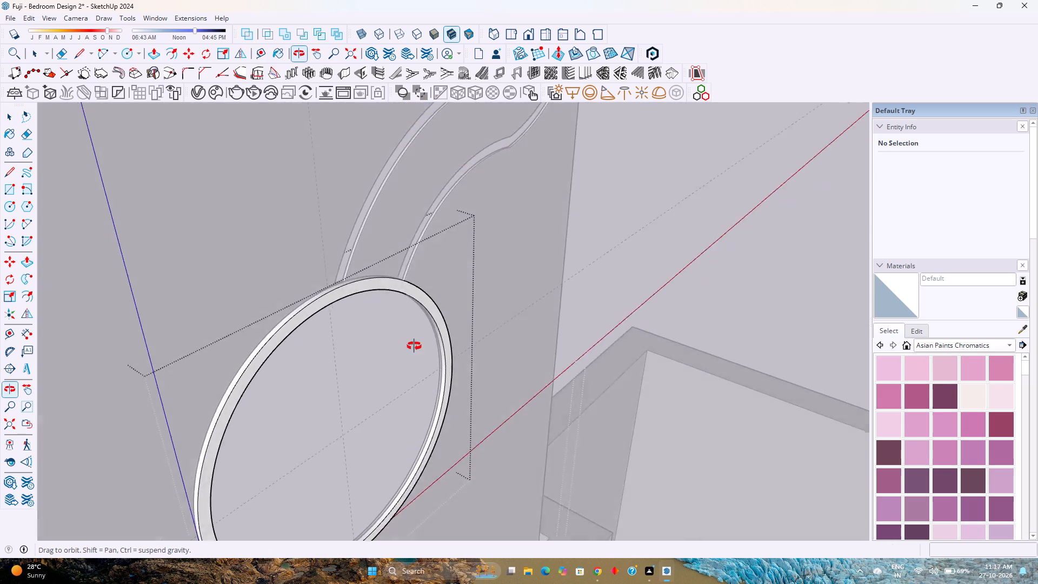
middle_click_drag(414, 346, 432, 344)
middle_click(432, 344)
key("Escape")
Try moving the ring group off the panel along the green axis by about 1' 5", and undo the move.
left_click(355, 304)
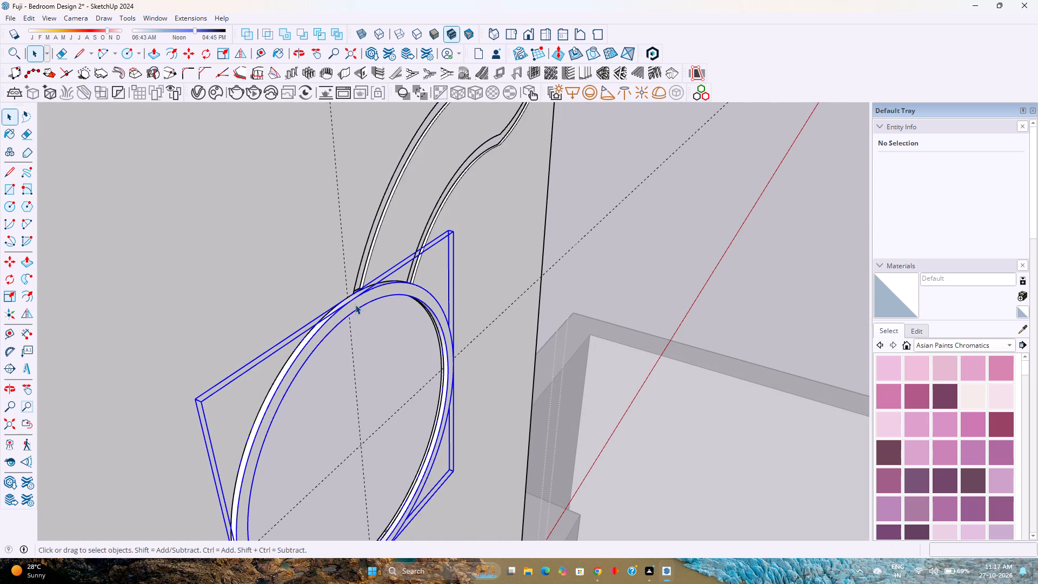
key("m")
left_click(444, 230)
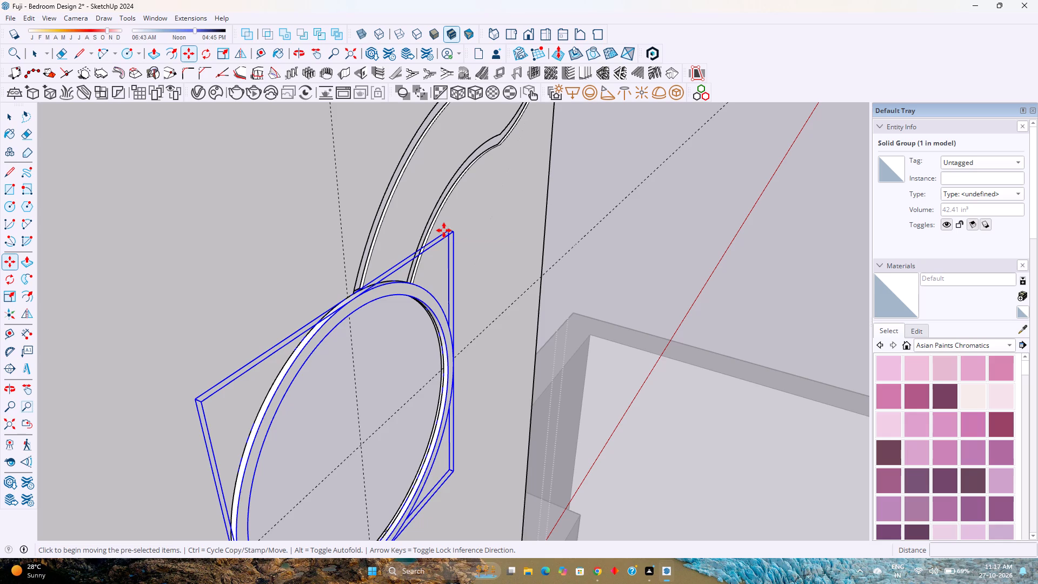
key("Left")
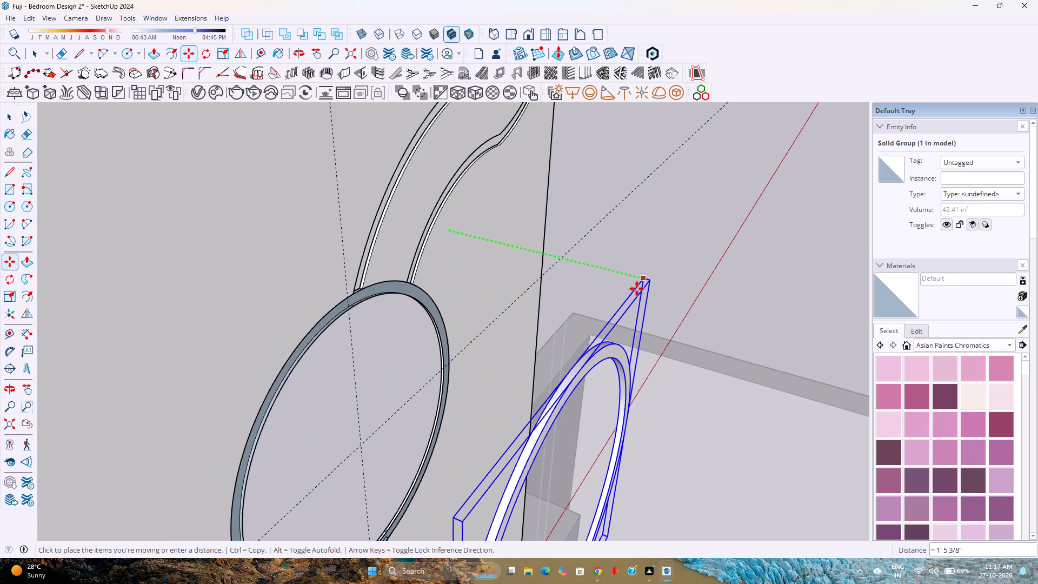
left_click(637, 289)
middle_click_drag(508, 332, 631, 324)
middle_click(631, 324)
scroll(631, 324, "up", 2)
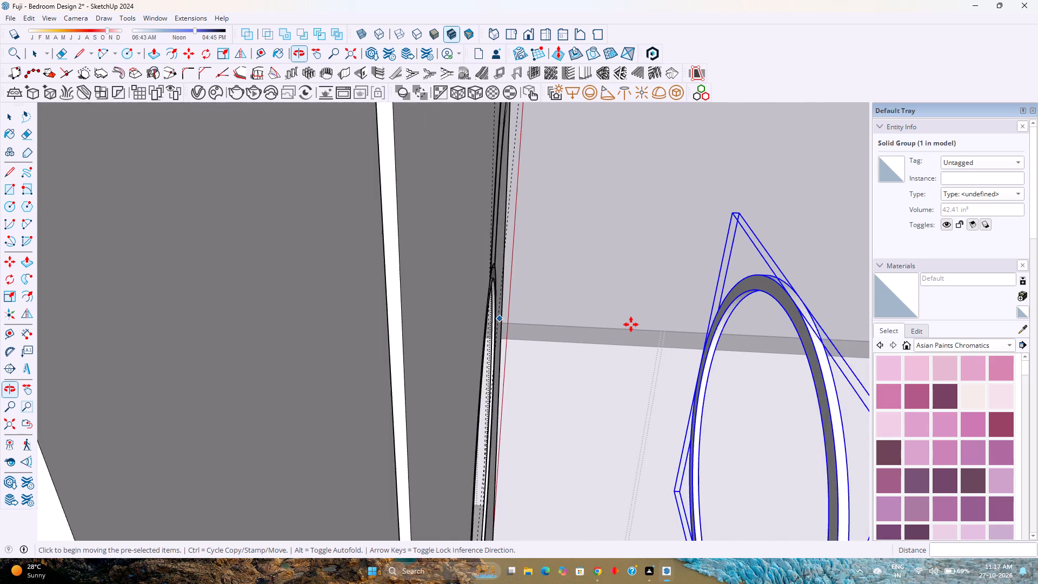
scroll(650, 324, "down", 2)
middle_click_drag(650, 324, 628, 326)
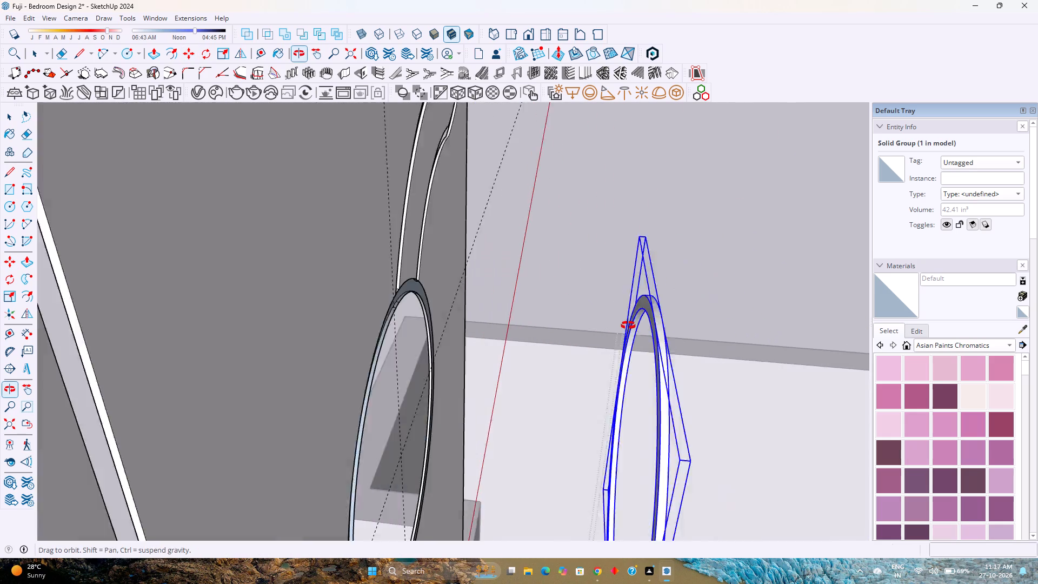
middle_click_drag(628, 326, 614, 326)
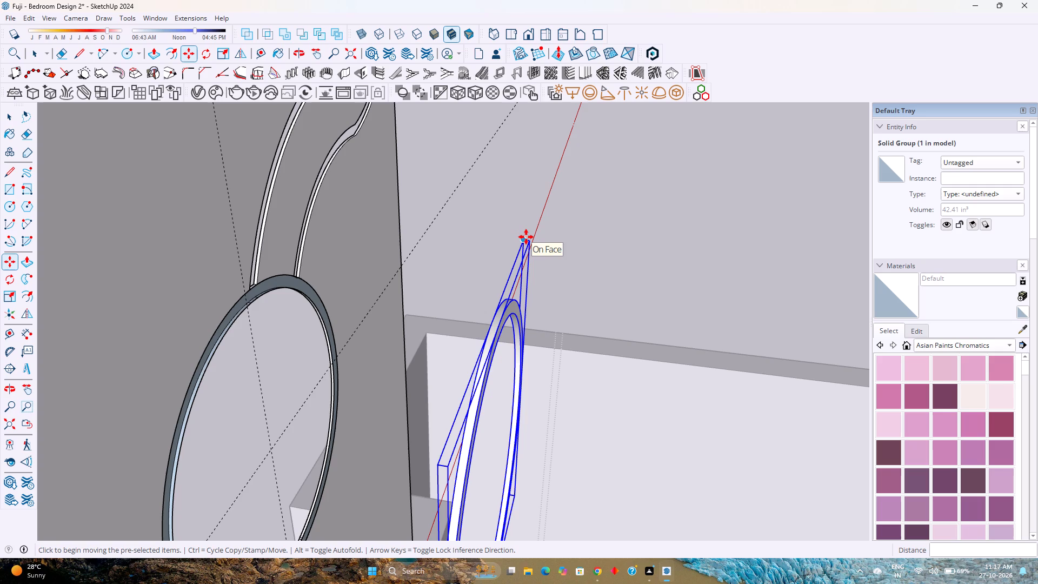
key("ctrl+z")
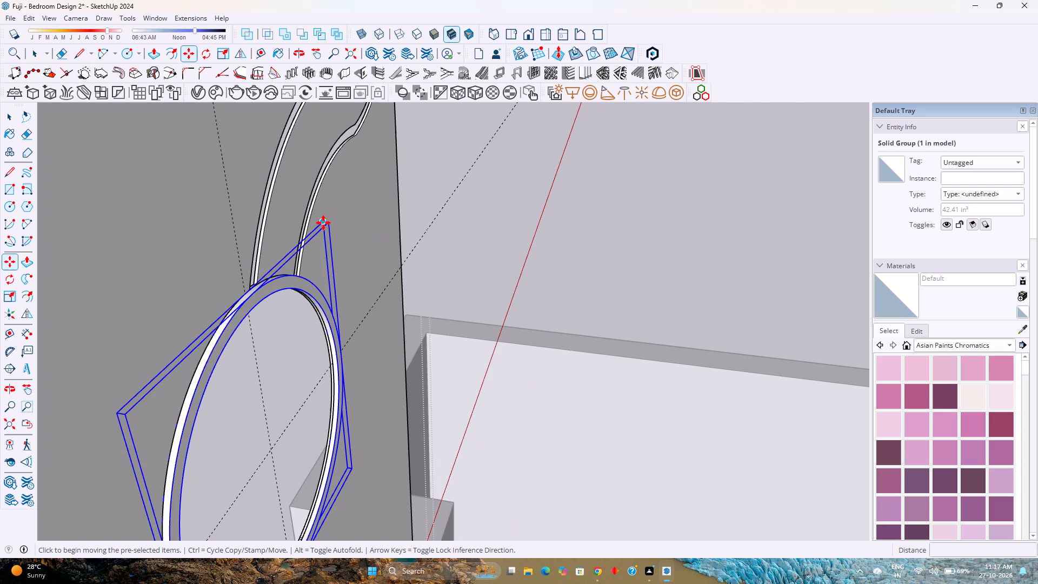
Move the ring group 10' off the panel along the green axis.
left_click(323, 223)
key("Left")
key("2")
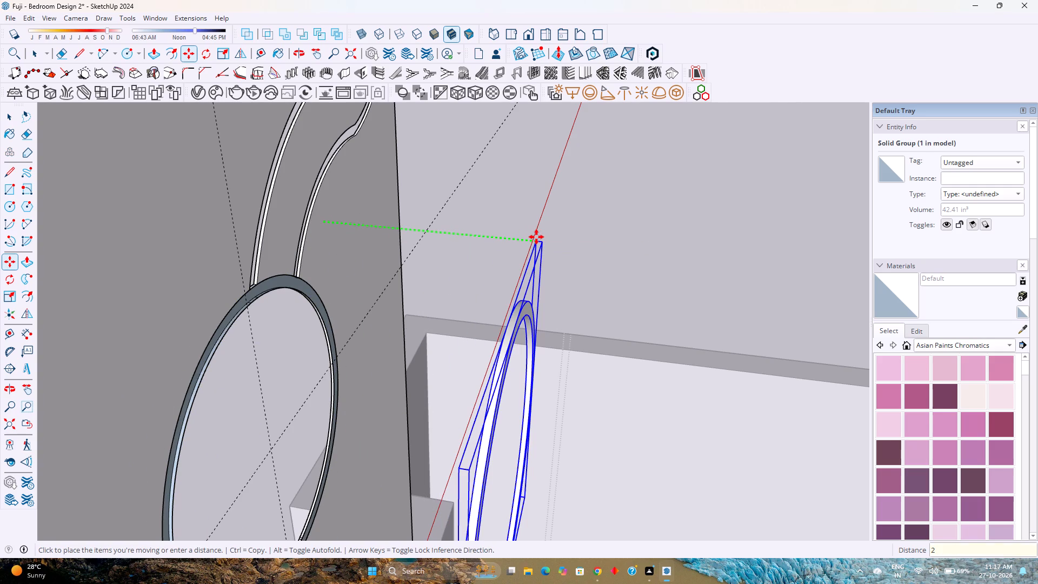
key("BackSpace")
type("10'")
key("Return")
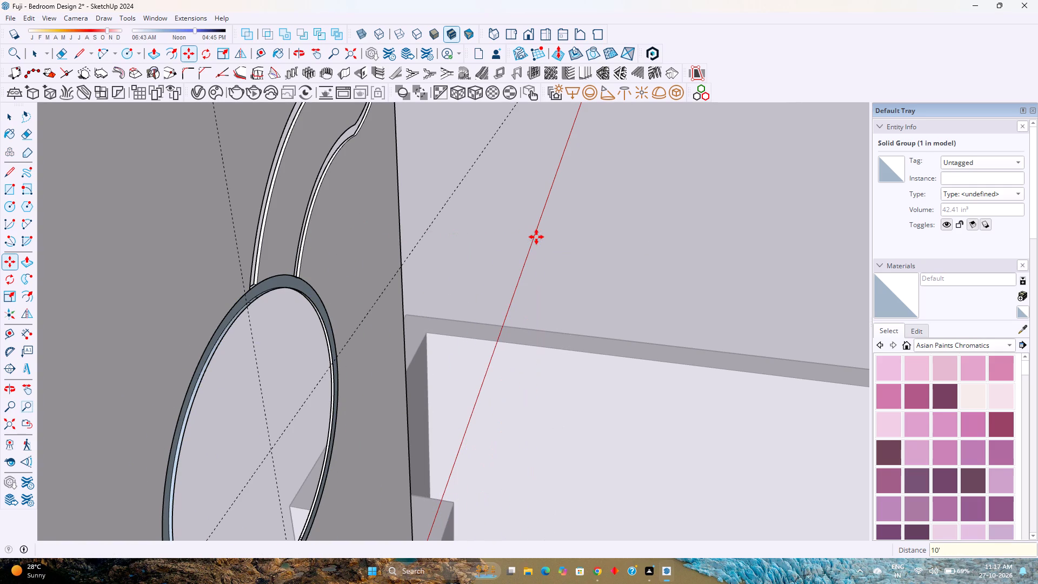
key("space")
Open the moved ring group and offset its flat face inward from the outer edge by about 1/2".
scroll(481, 321, "down", 9)
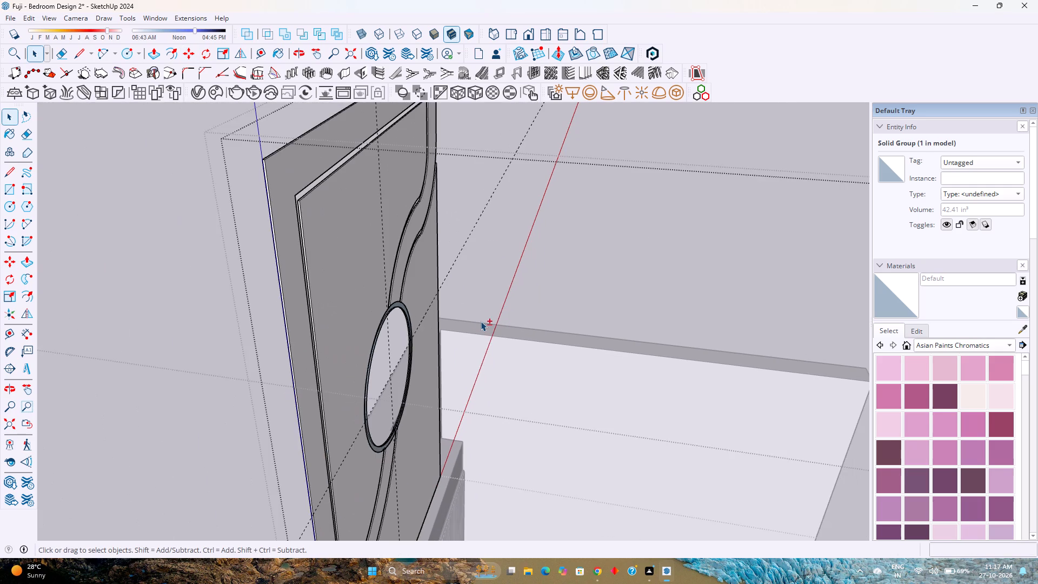
middle_click_drag(481, 321, 131, 345, "shift")
scroll(131, 346, "down", 5)
middle_click_drag(132, 346, 396, 345)
middle_click_drag(400, 344, 428, 340)
scroll(591, 442, "up", 3)
scroll(675, 431, "up", 17)
middle_click_drag(681, 432, 568, 374, "shift")
middle_click(568, 374, "shift")
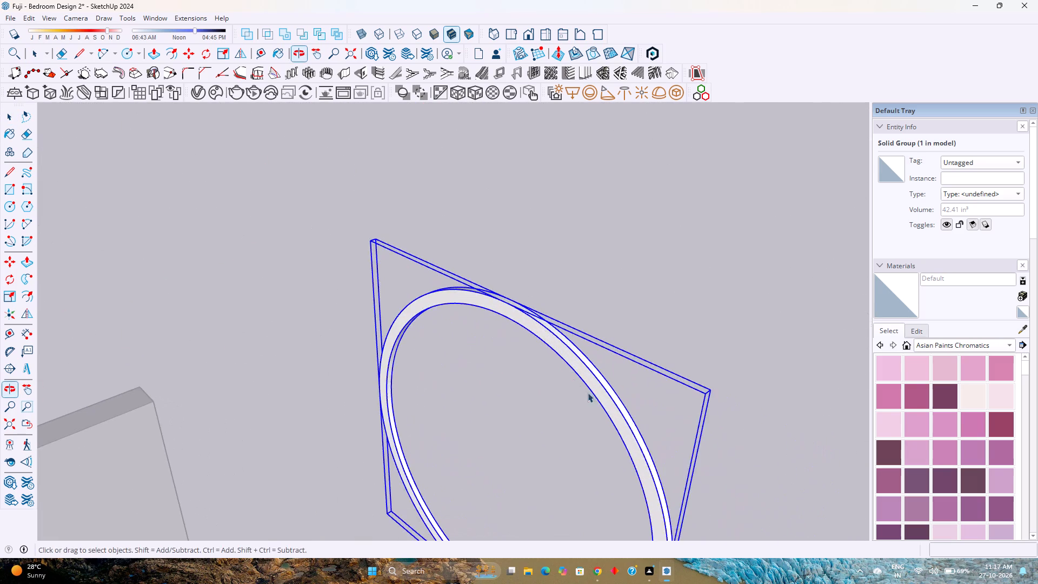
scroll(595, 397, "up", 3)
middle_click_drag(595, 397, 644, 374)
scroll(613, 372, "up", 4)
middle_click_drag(603, 377, 633, 370)
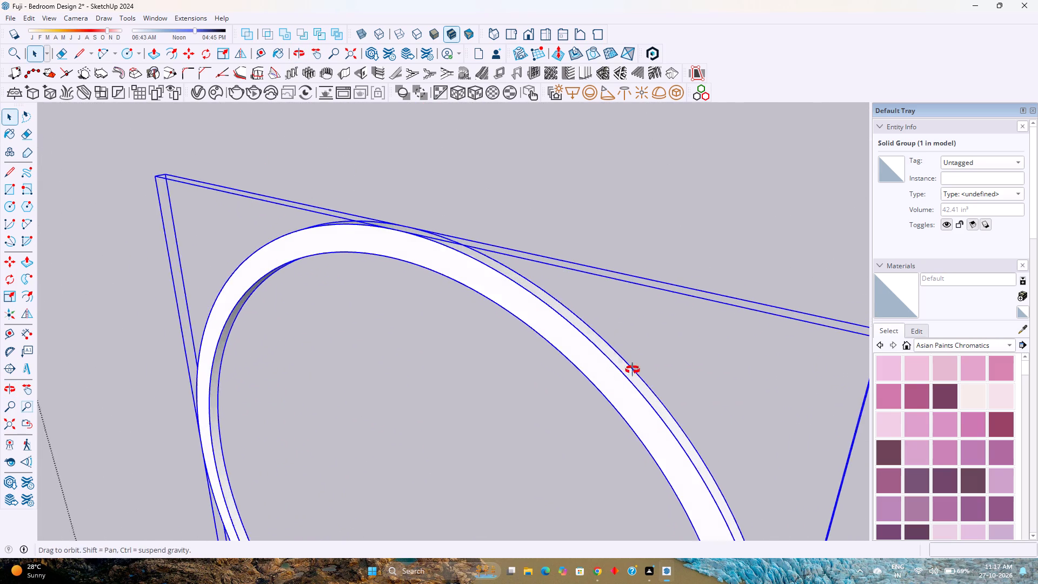
middle_click_drag(633, 370, 663, 363)
middle_click(663, 363)
double_click(633, 372)
scroll(617, 383, "up", 3)
scroll(617, 382, "down", 2)
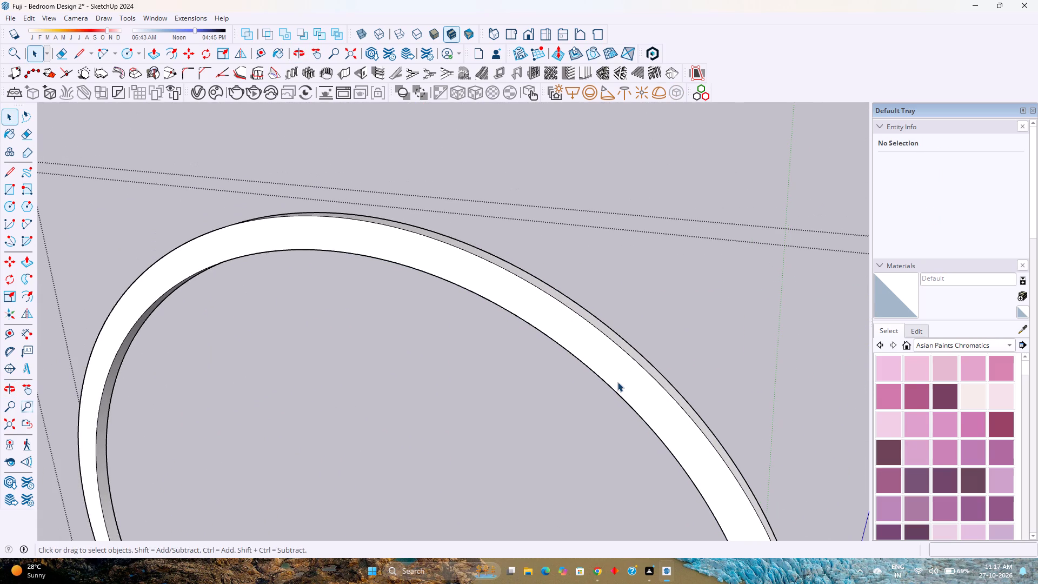
scroll(621, 381, "up", 3)
middle_click_drag(621, 381, 660, 387)
scroll(660, 387, "down", 2)
left_click(384, 238)
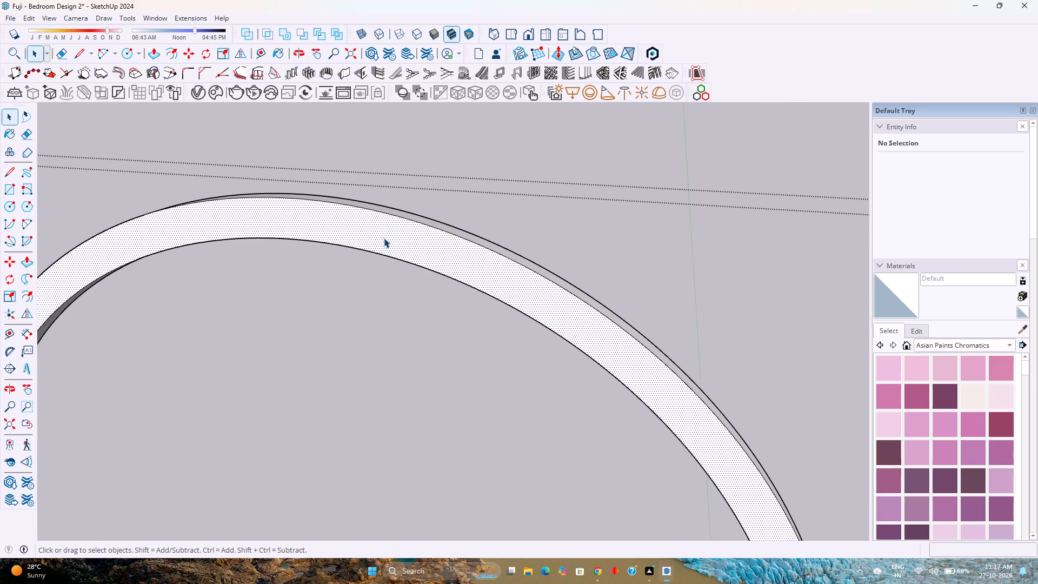
left_click(165, 56)
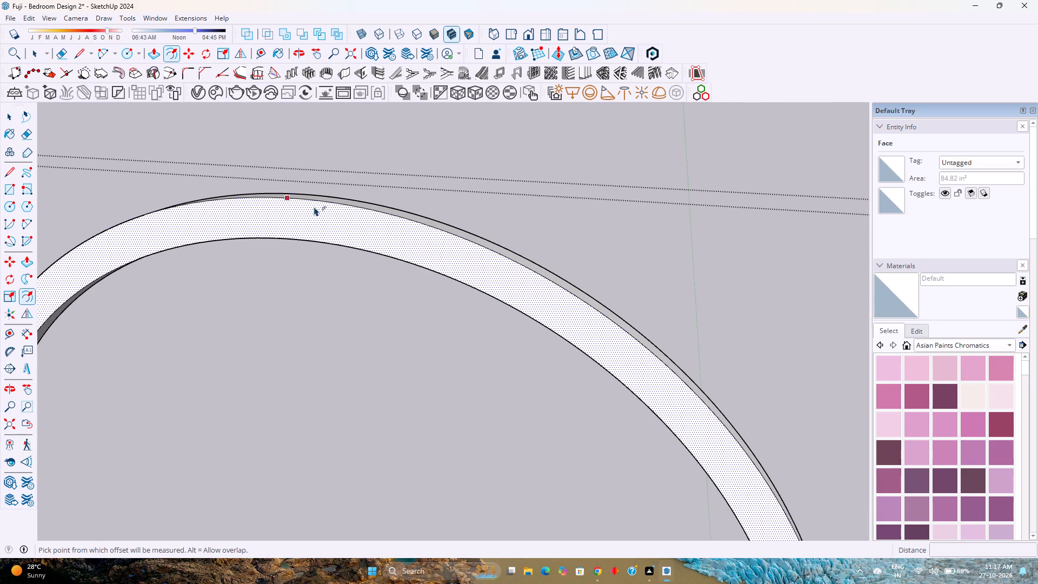
left_click(393, 227)
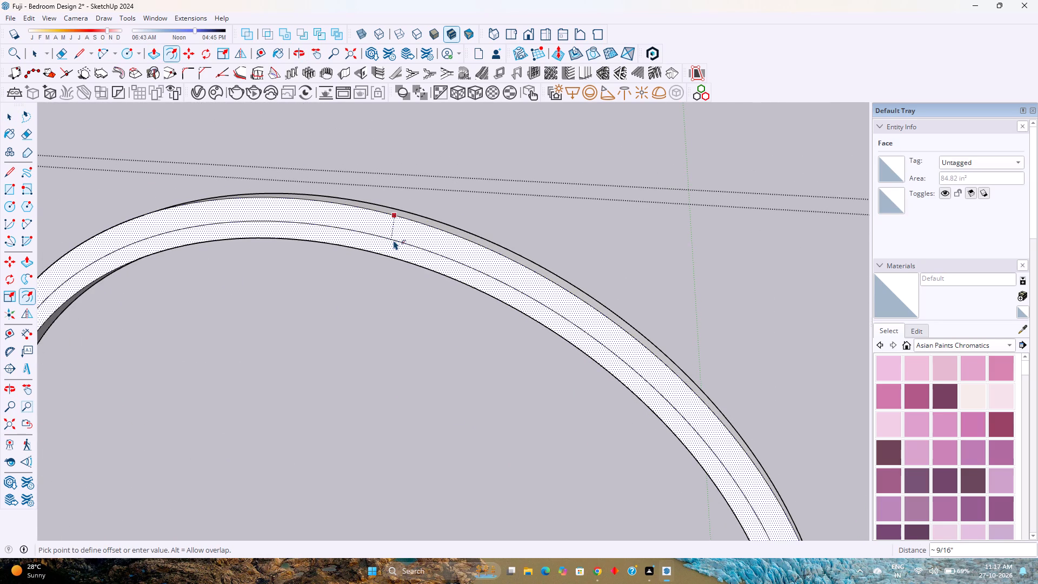
left_click(396, 238)
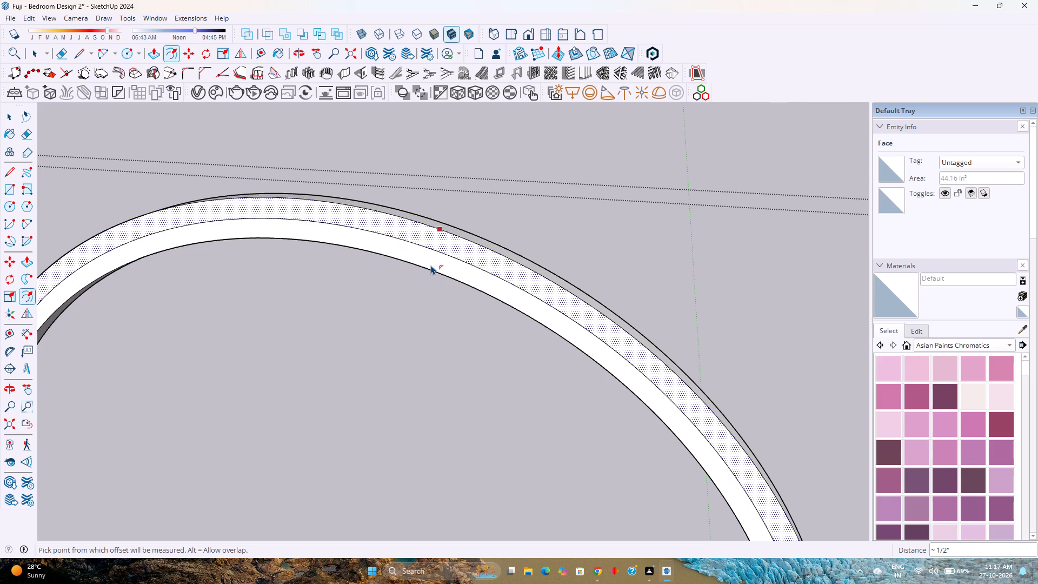
key("space")
Pull the outer band of the divided ring face outward by 0.25".
scroll(571, 317, "up", 3)
left_click(574, 312)
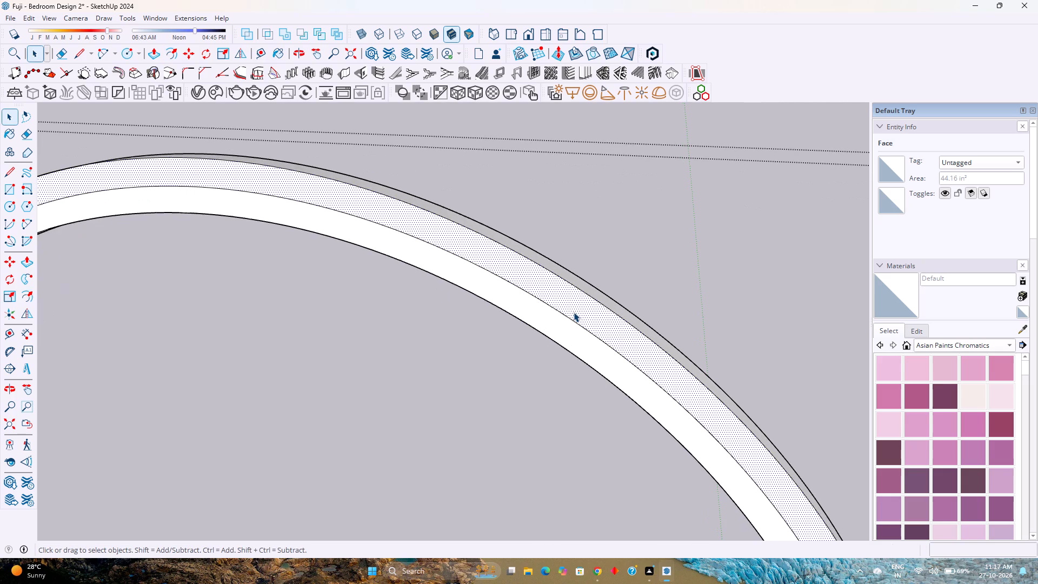
key("p")
left_click(584, 303)
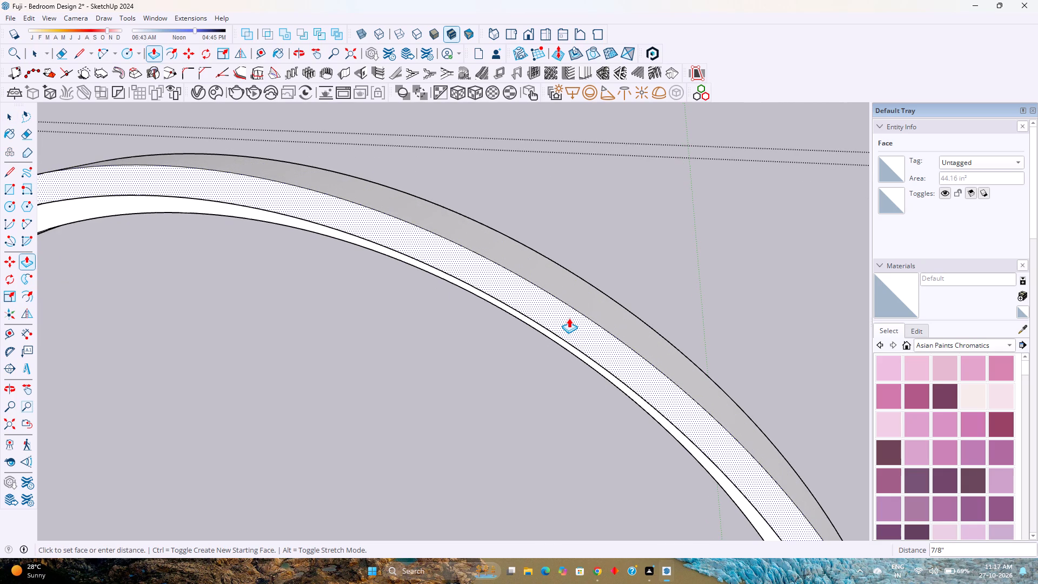
type("0.25")
key("Return")
Group the narrow step surface between the ring's outer and inner bands together with its edges.
middle_click_drag(496, 334, 746, 317)
scroll(721, 349, "up", 6)
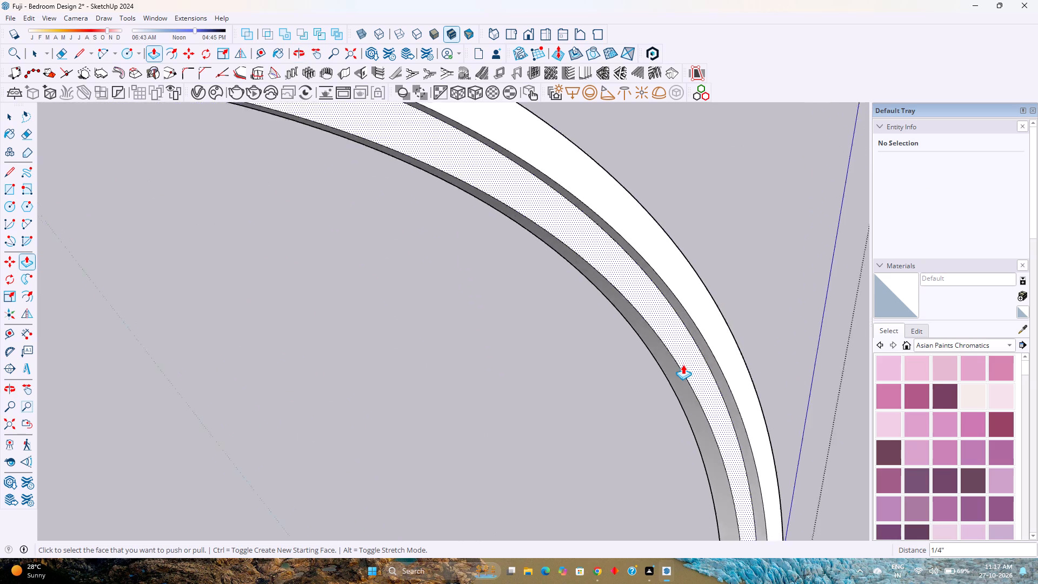
scroll(683, 364, "up", 7)
middle_click_drag(699, 357, 723, 347)
key("space")
scroll(714, 339, "up", 3)
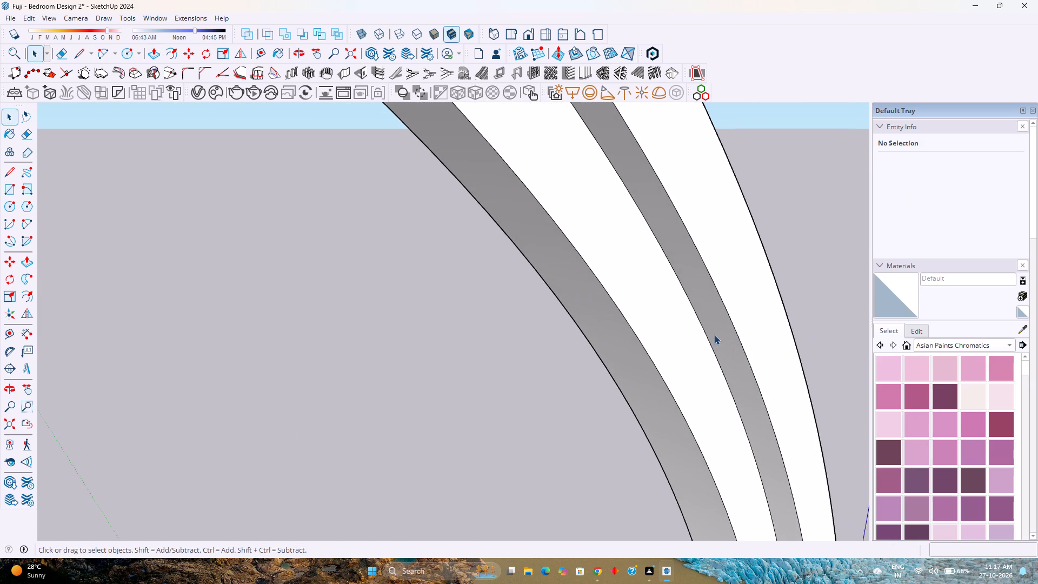
left_click(714, 330)
double_click(714, 330)
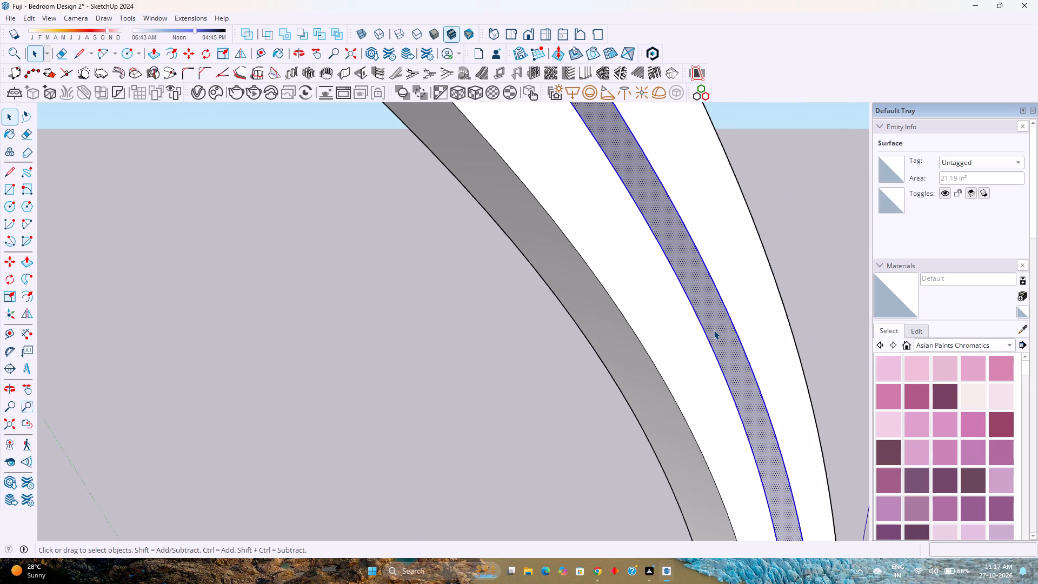
scroll(714, 330, "down", 4)
right_click(714, 330)
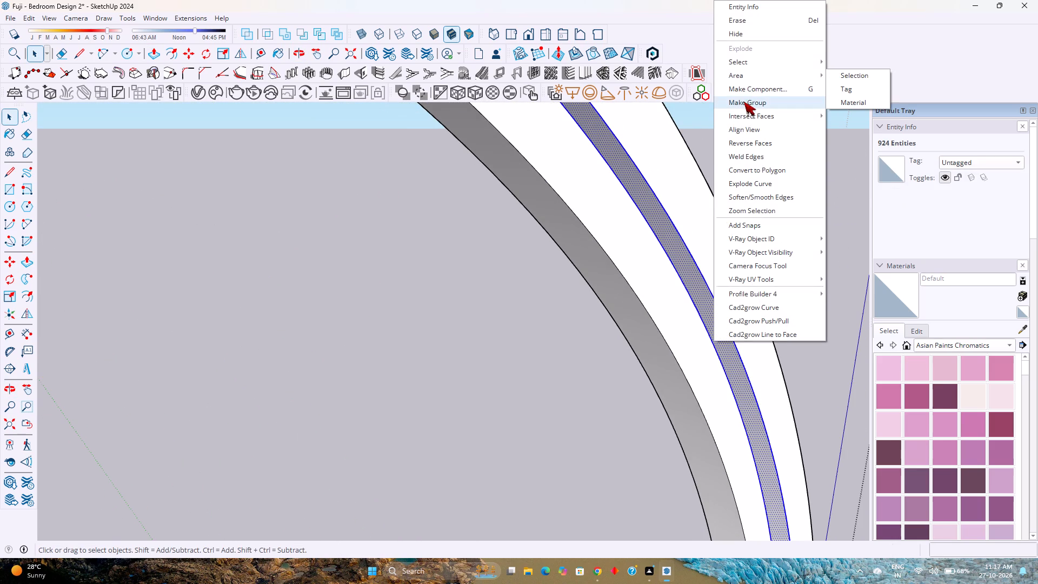
left_click(744, 102)
Open the new step-strip group and select its surface with the bounding edges.
left_click(682, 254)
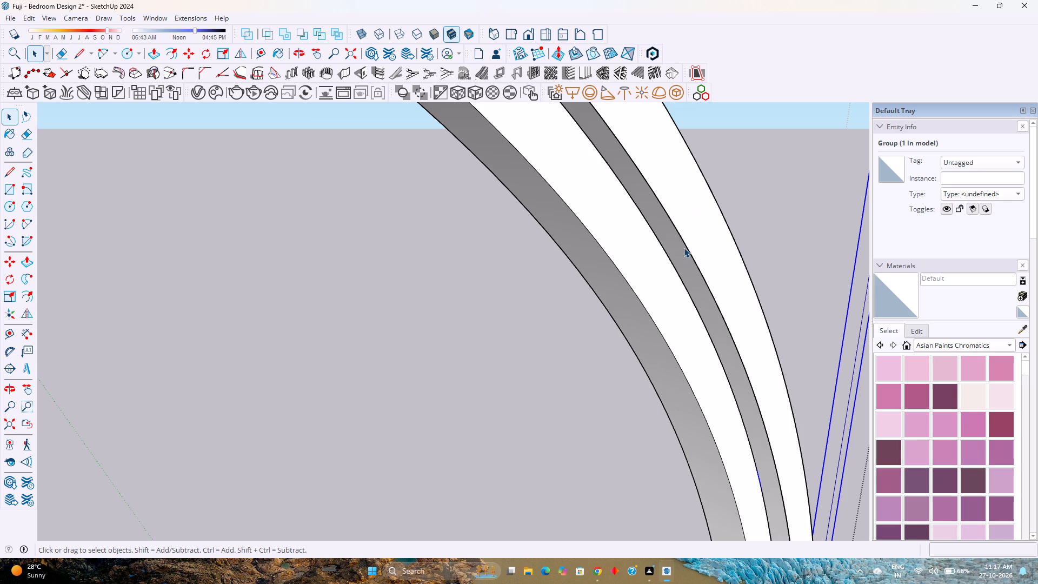
left_click(684, 248)
double_click(680, 249)
scroll(680, 253, "down", 8)
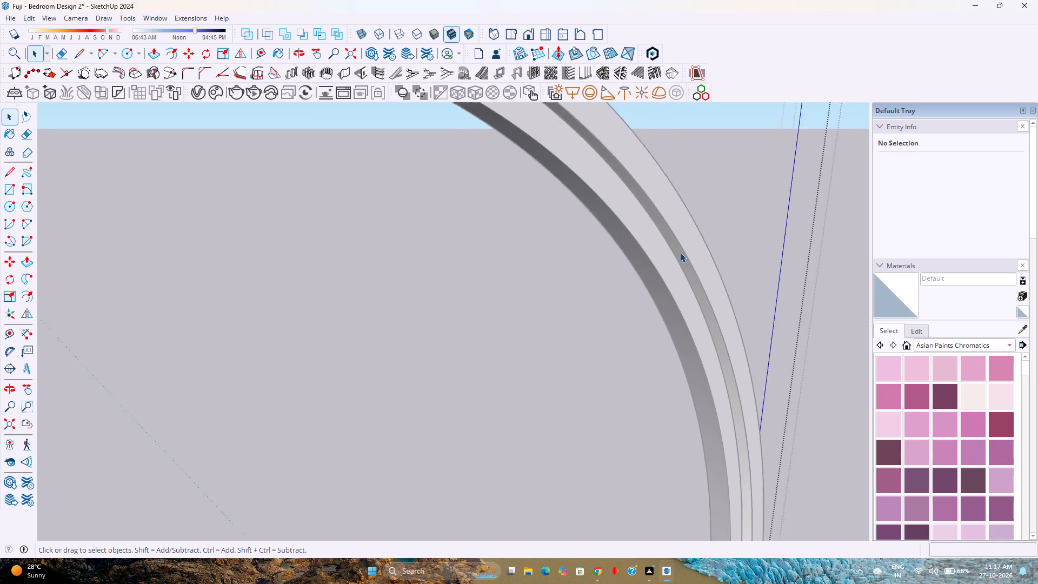
scroll(680, 253, "down", 11)
middle_click_drag(652, 275, 356, 269)
middle_click(344, 270)
middle_click(337, 271)
middle_click_drag(336, 271, 314, 276)
middle_click(314, 276)
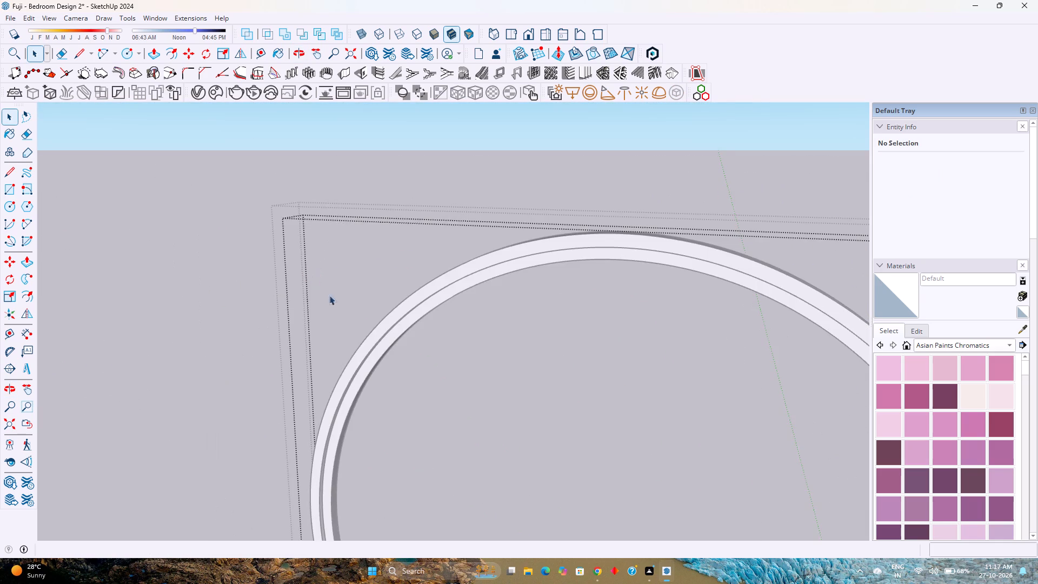
scroll(392, 352, "up", 6)
middle_click_drag(380, 358, 161, 357)
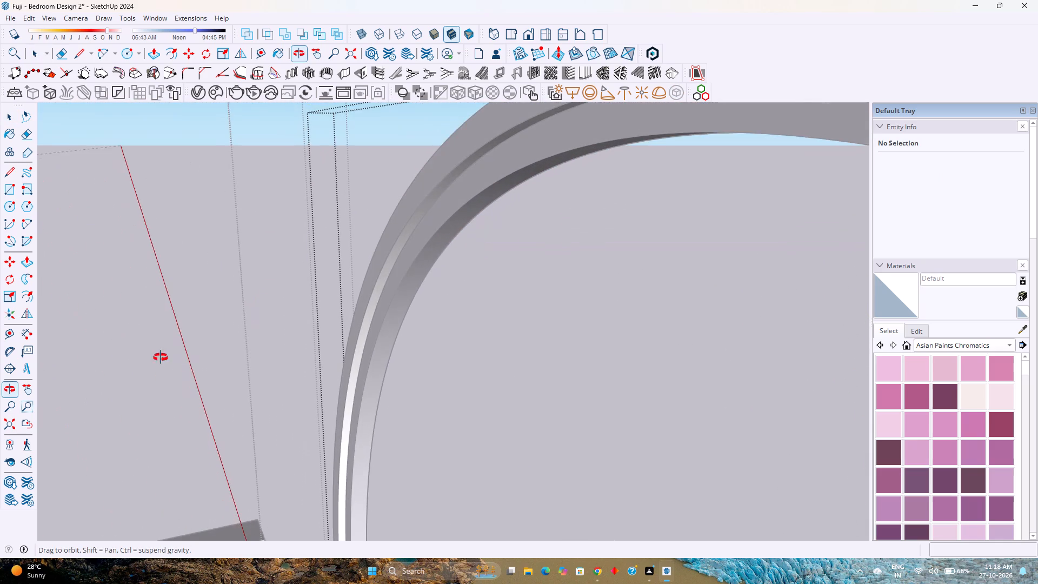
middle_click(161, 357)
middle_click_drag(161, 357, 161, 358)
left_click(368, 326)
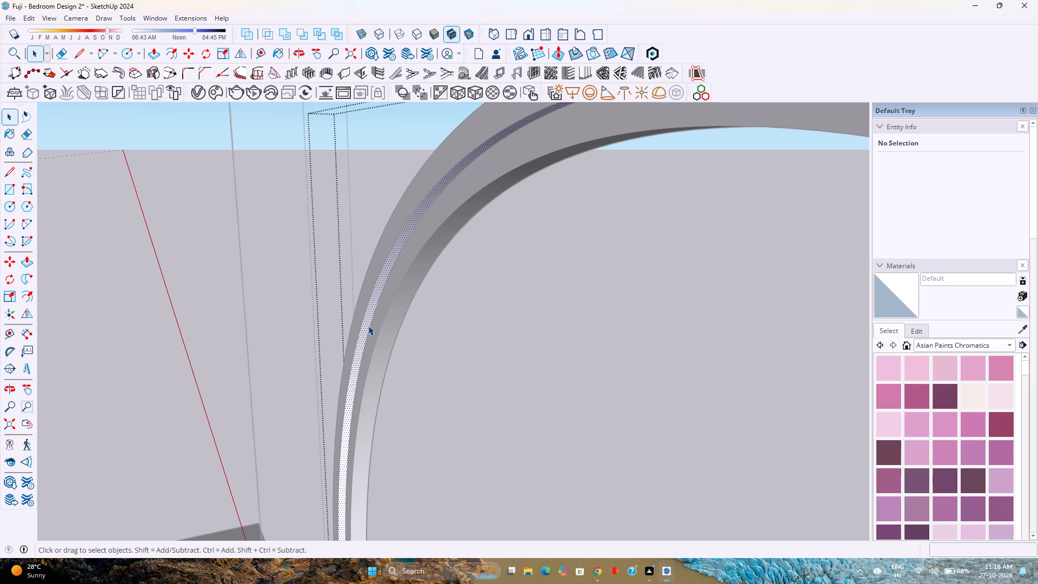
double_click(368, 326)
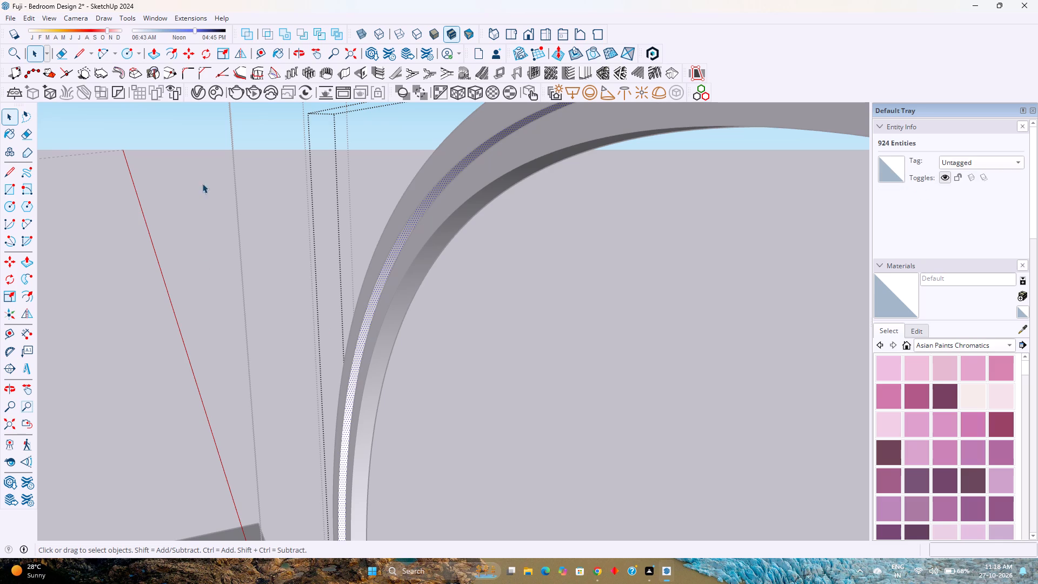
Create a new Emissive material in the V-Ray Asset Editor.
left_click(196, 93)
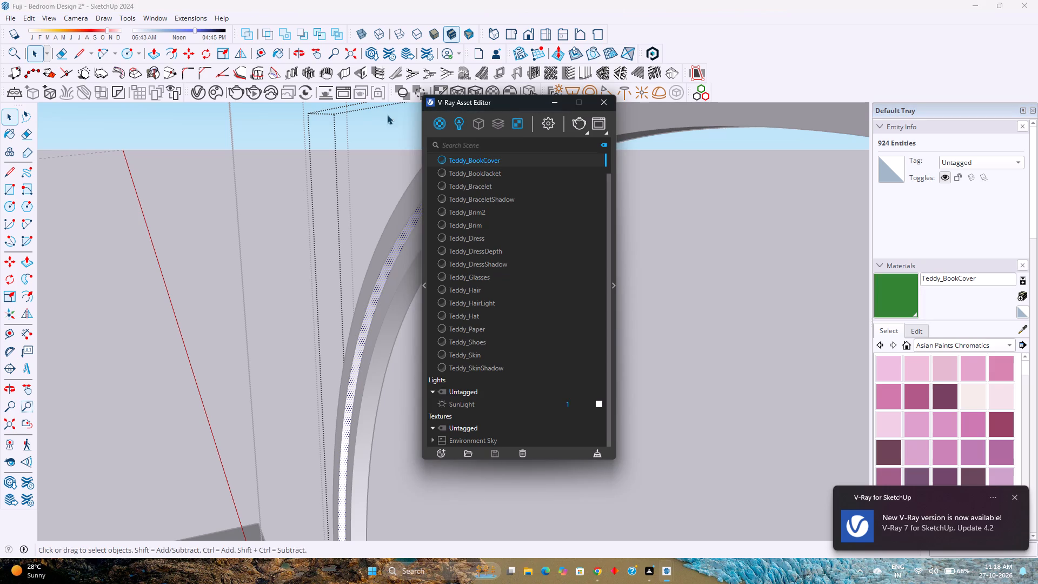
right_click(438, 123)
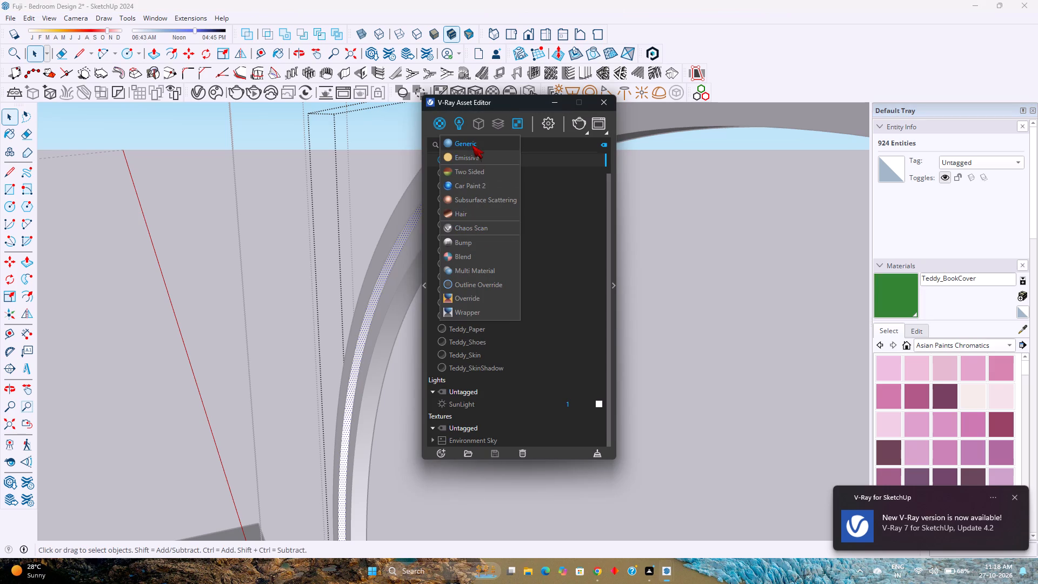
left_click_drag(482, 164, 482, 157)
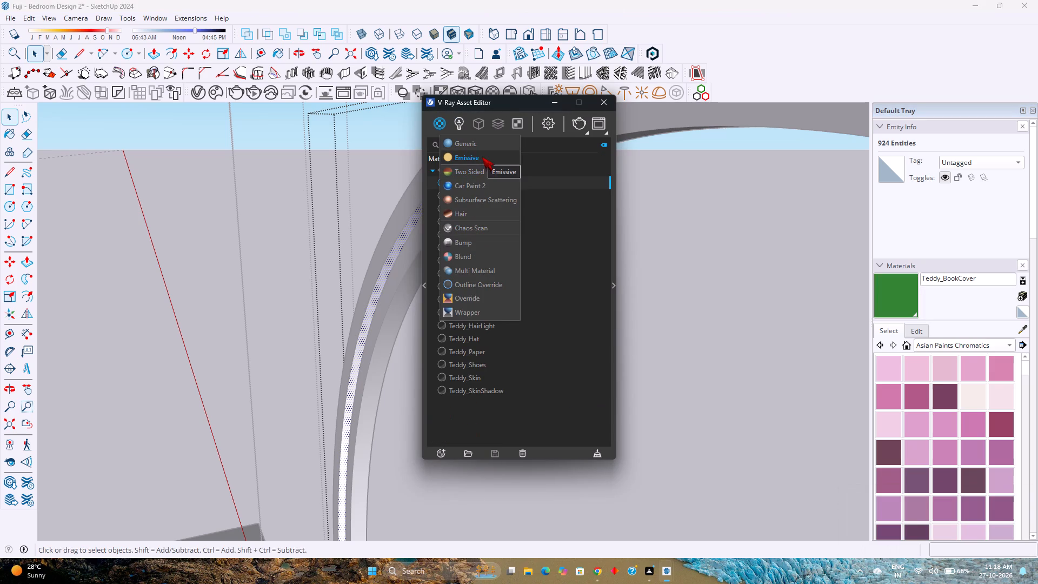
left_click(482, 157)
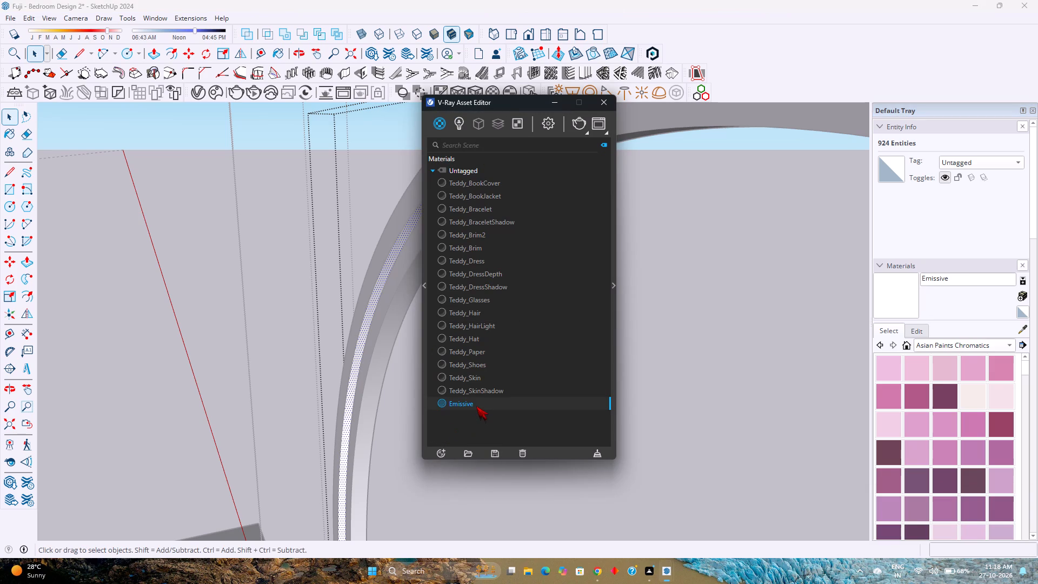
Rename the new emissive material as "Bed Back Round LIght".
right_click(476, 405)
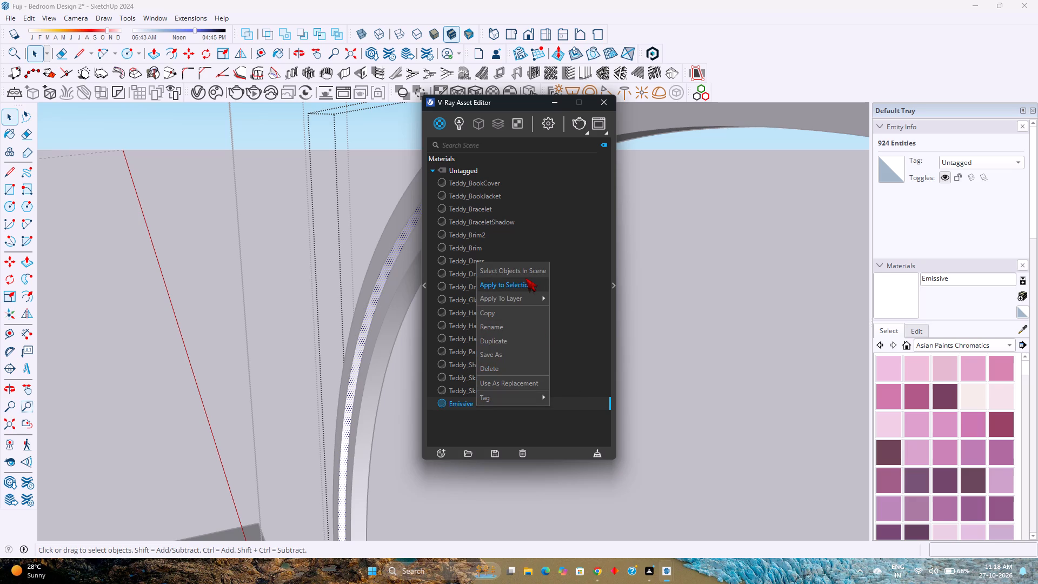
left_click(497, 329)
key("BackSpace")
key("BackSpace")
key("BackSpace")
key("BackSpace")
key("BackSpace")
key("BackSpace")
key("BackSpace")
key("BackSpace")
key("BackSpace")
key("BackSpace")
key("BackSpace")
key("BackSpace")
key("BackSpace")
key("BackSpace")
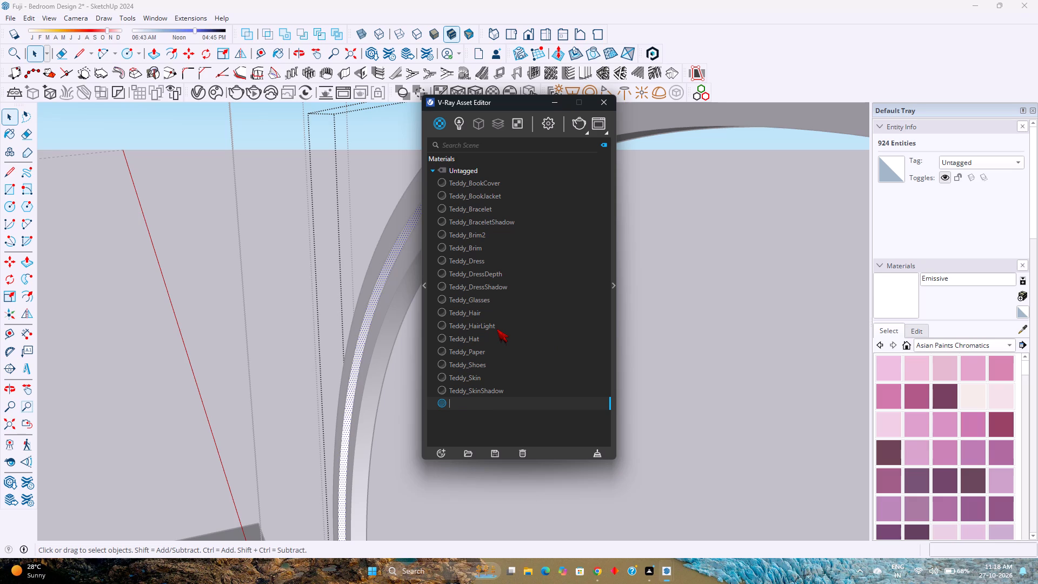
type("Bed Back Roud")
key("BackSpace")
type("nd LIght")
key("Return")
Show the settings of the Bed Back Round LIght material and set its emissive intensity to 10.
left_click(614, 281)
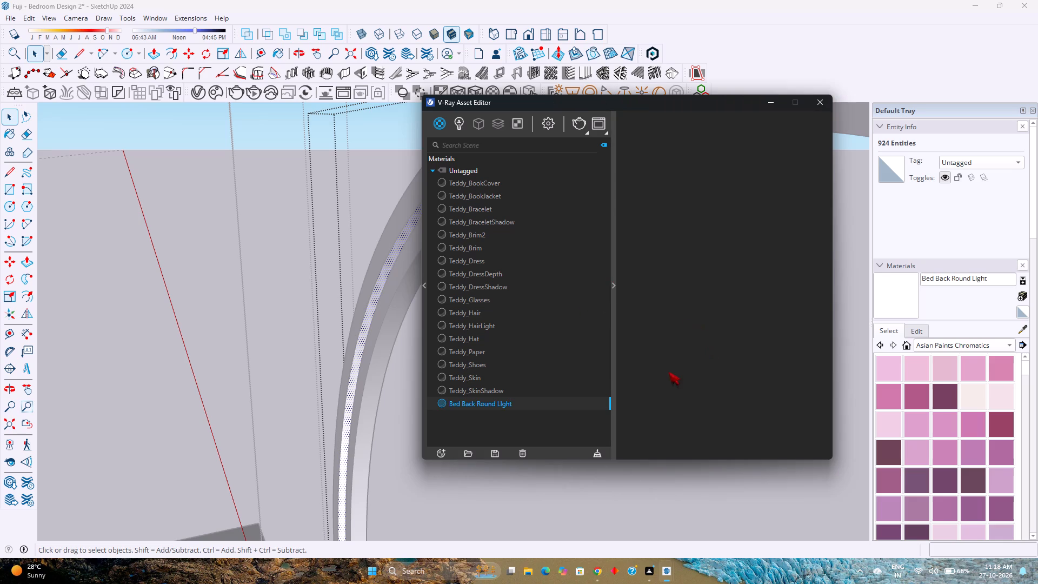
double_click(702, 302)
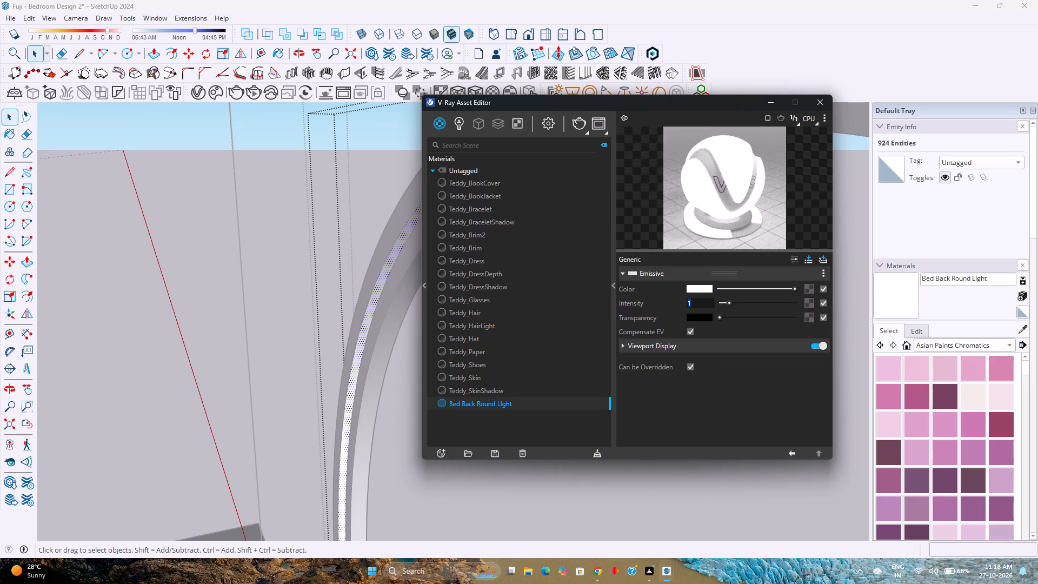
type("10")
key("Return")
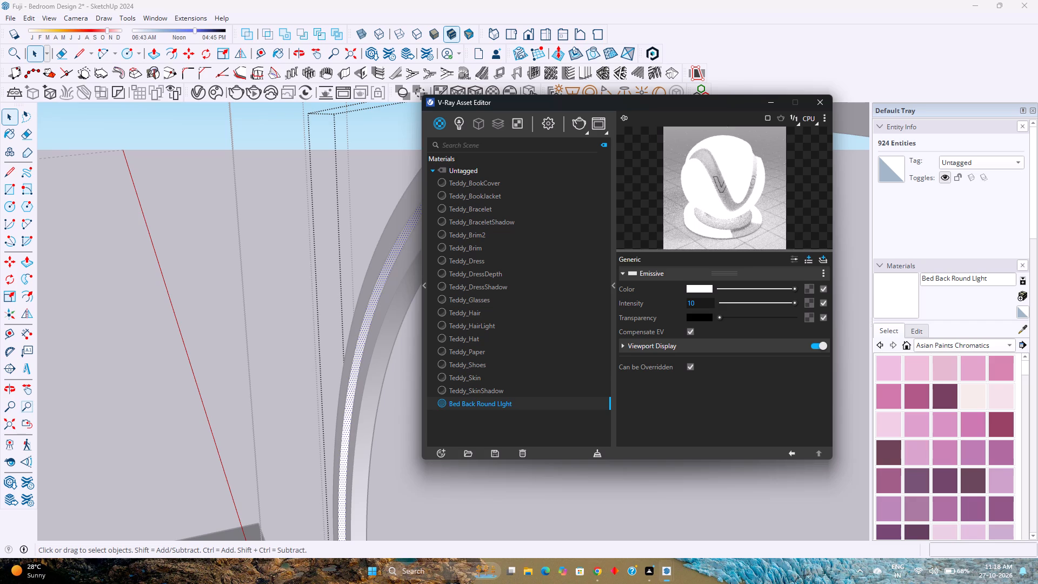
Set the Bed Back Round LIght emissive color to a warm peach, about R 0.968, G 0.82, B 0.627.
left_click(703, 286)
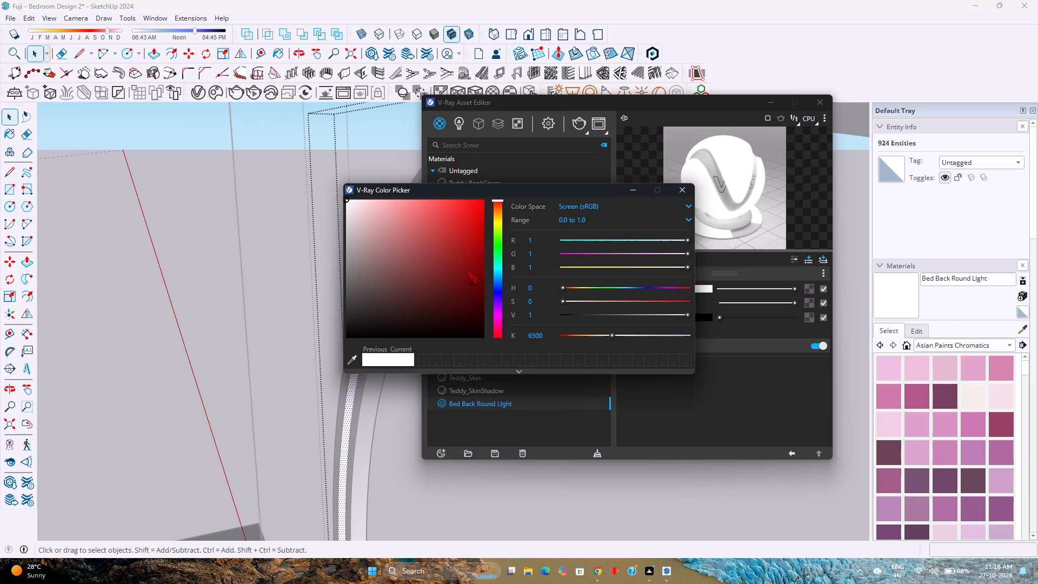
left_click(496, 213)
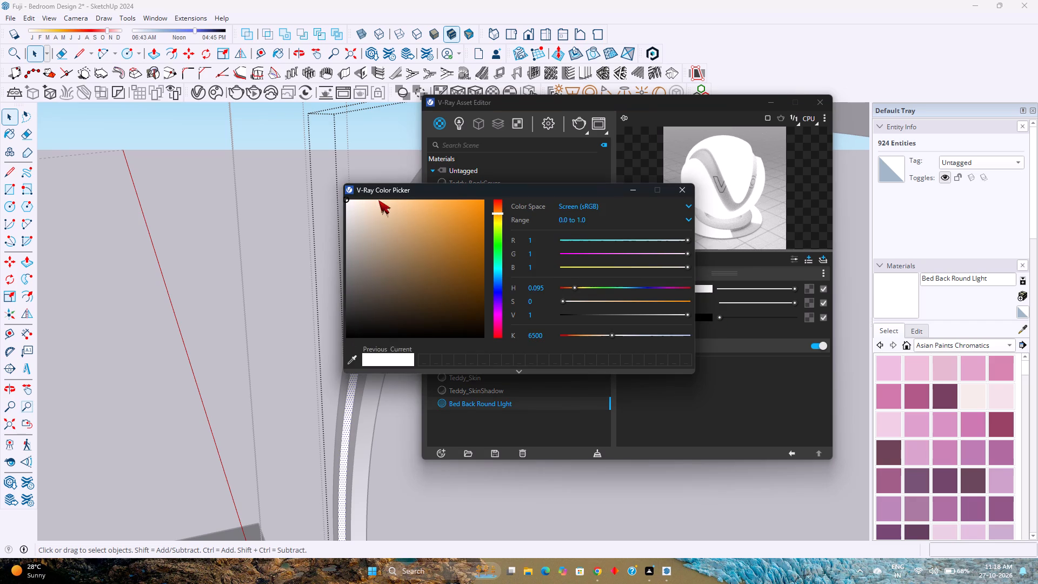
left_click(395, 204)
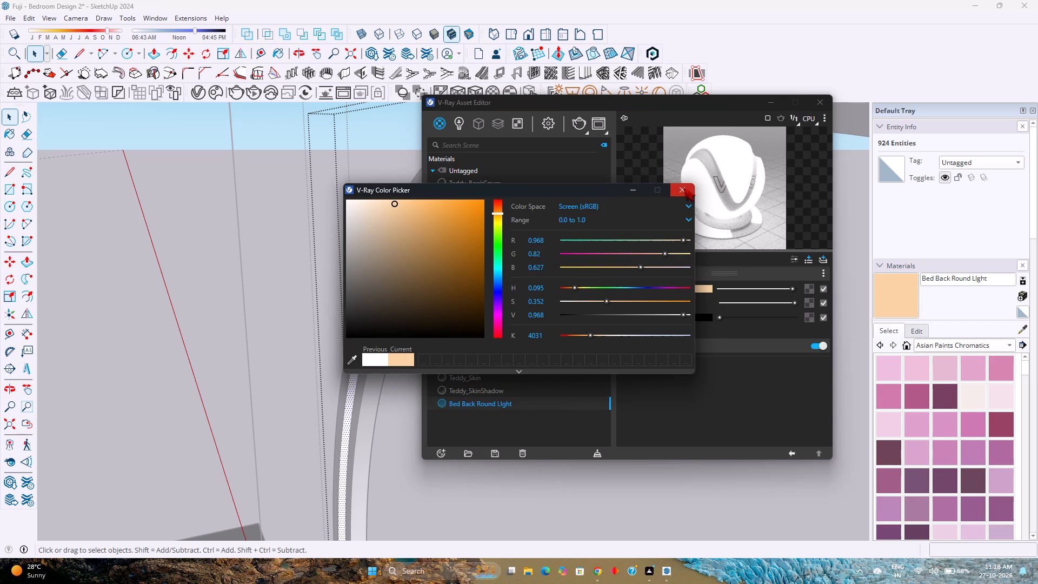
left_click(683, 188)
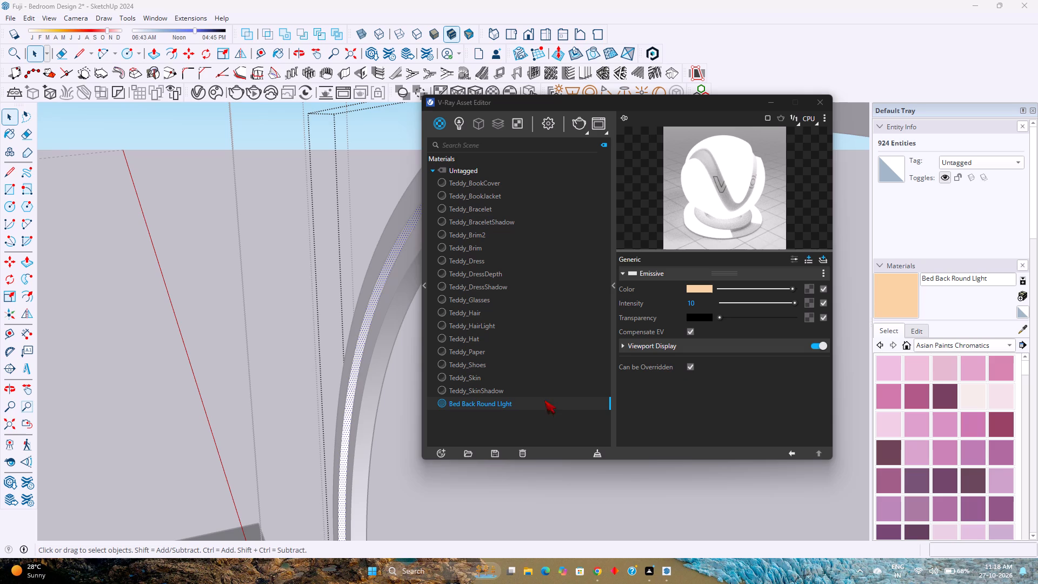
Apply the Bed Back Round LIght material to the selected light strip surface.
right_click(518, 407)
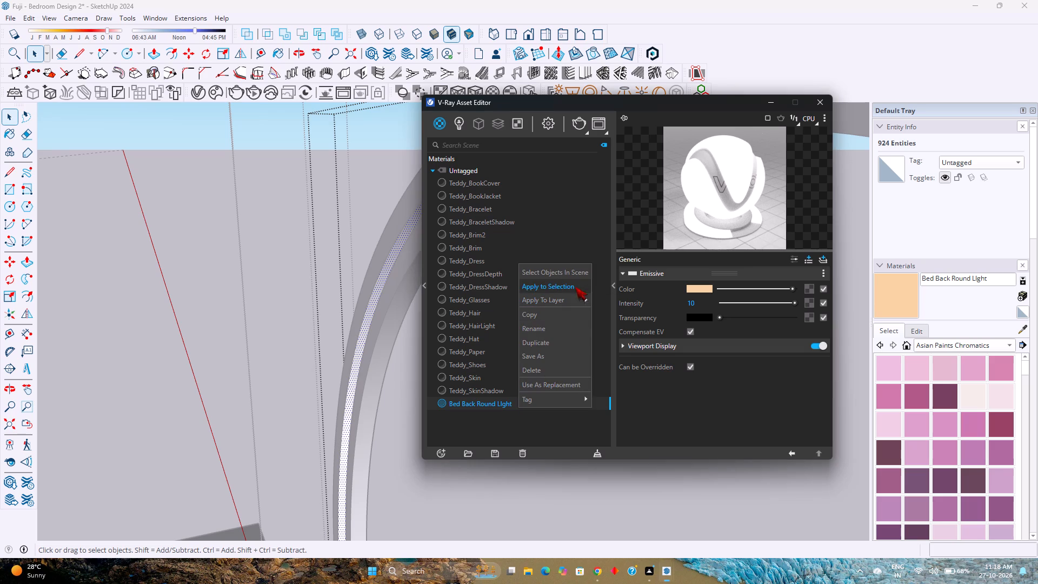
left_click(568, 287)
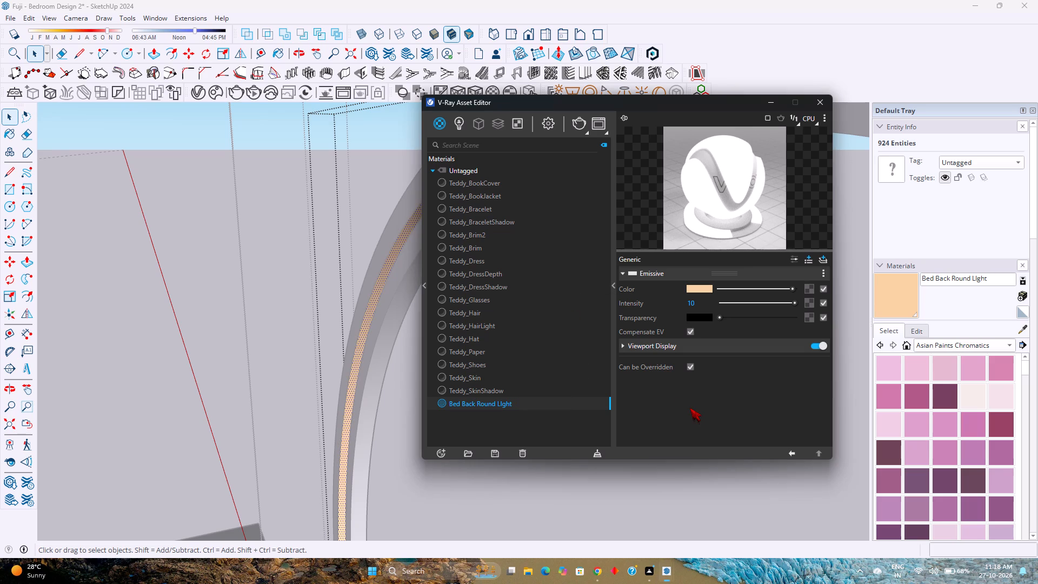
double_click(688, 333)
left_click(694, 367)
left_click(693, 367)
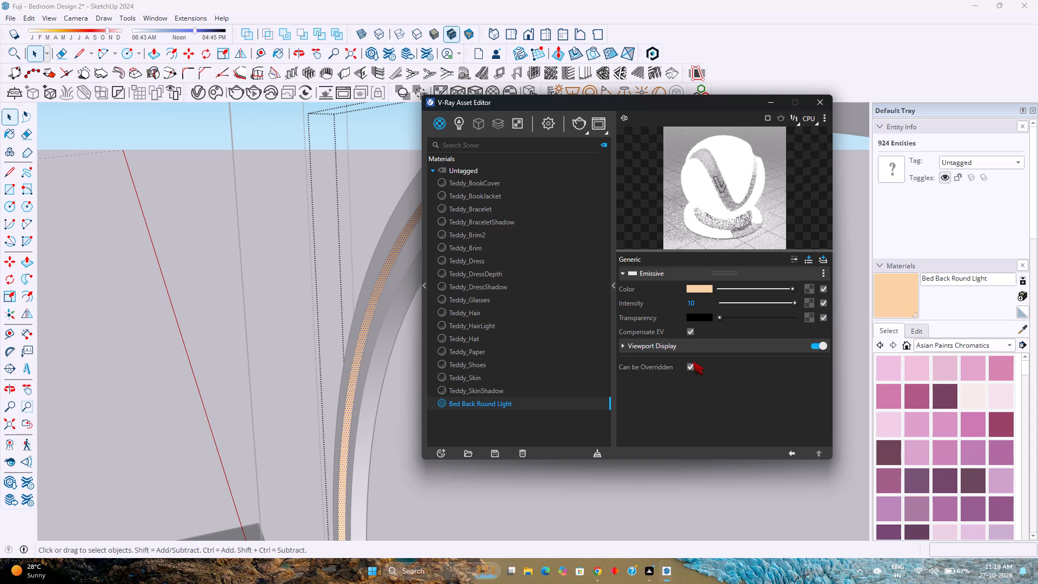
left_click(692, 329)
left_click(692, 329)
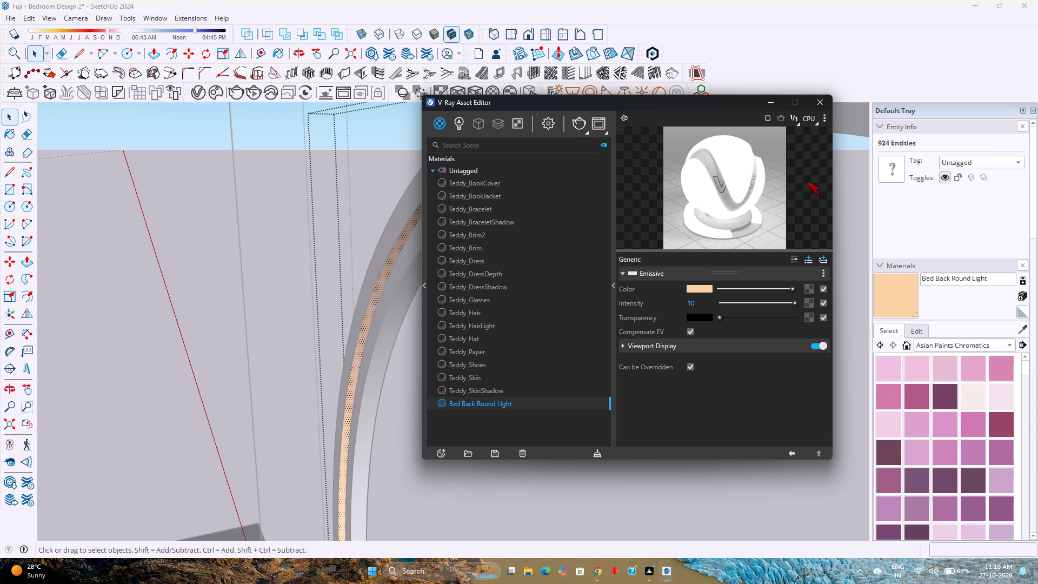
Close the material editor, leave the light strip group and the ring group, and examine the ring from several angles.
left_click(822, 107)
scroll(509, 373, "down", 9)
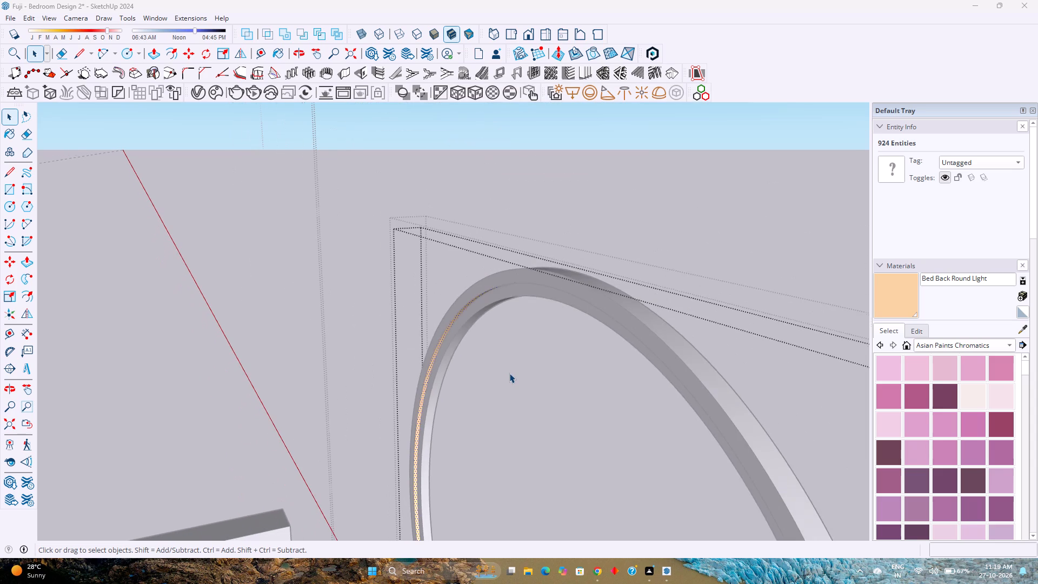
left_click(295, 334)
scroll(332, 353, "down", 1)
middle_click_drag(440, 388, 398, 386)
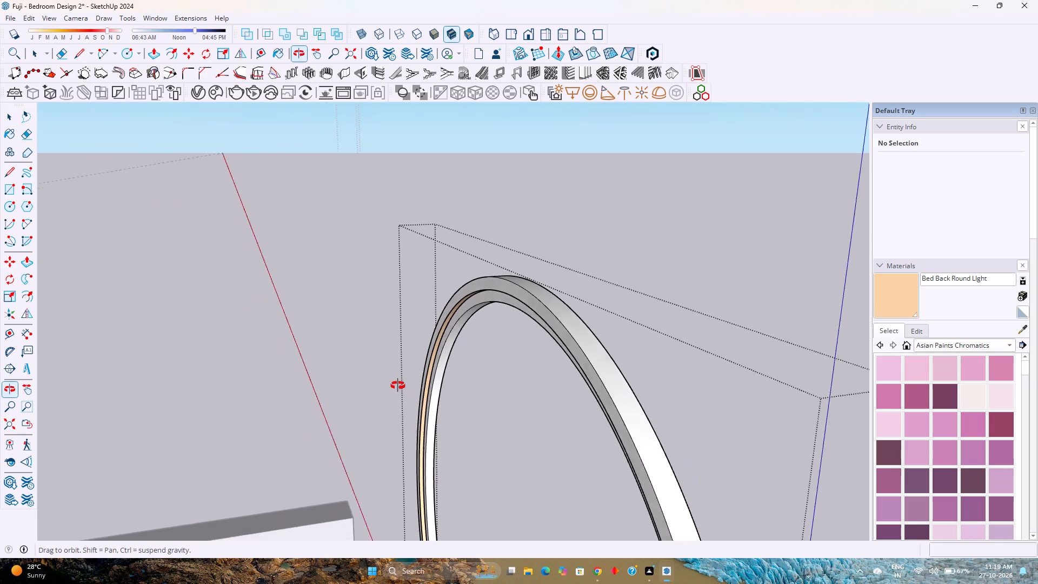
middle_click_drag(398, 386, 530, 365)
middle_click_drag(540, 360, 555, 351)
scroll(560, 351, "up", 2)
middle_click_drag(560, 351, 535, 360)
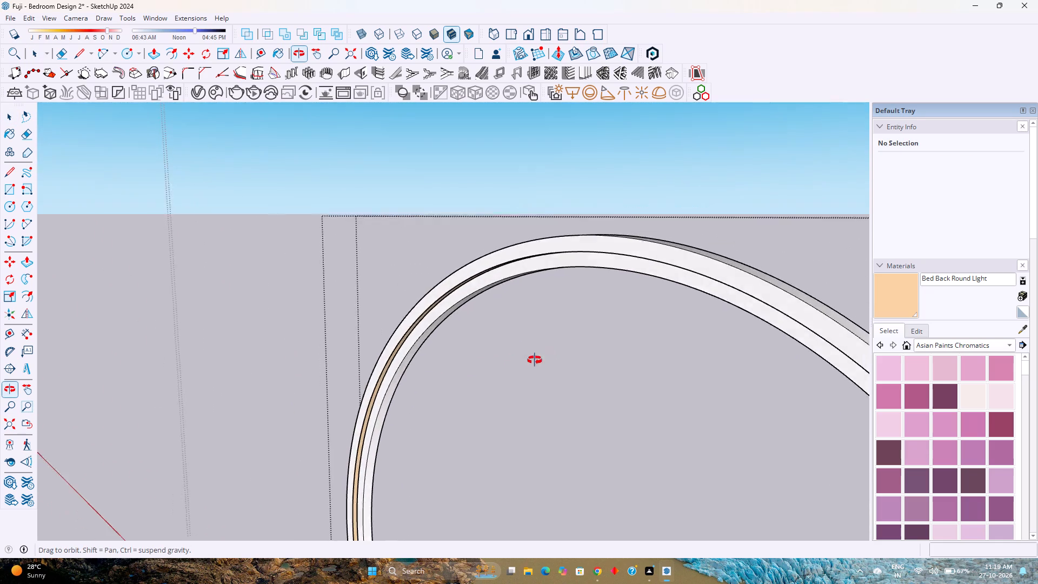
middle_click_drag(535, 360, 255, 403)
scroll(255, 403, "down", 4)
middle_click_drag(378, 401, 259, 383)
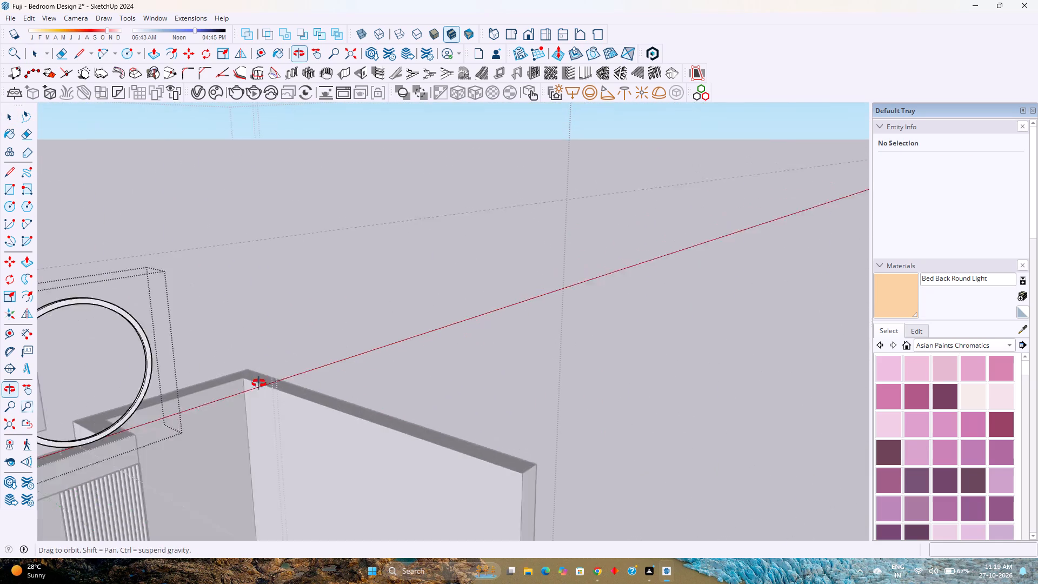
middle_click_drag(259, 383, 253, 383)
middle_click(249, 383)
scroll(244, 384, "down", 2)
middle_click_drag(229, 380, 364, 418, "shift")
middle_click(364, 418, "shift")
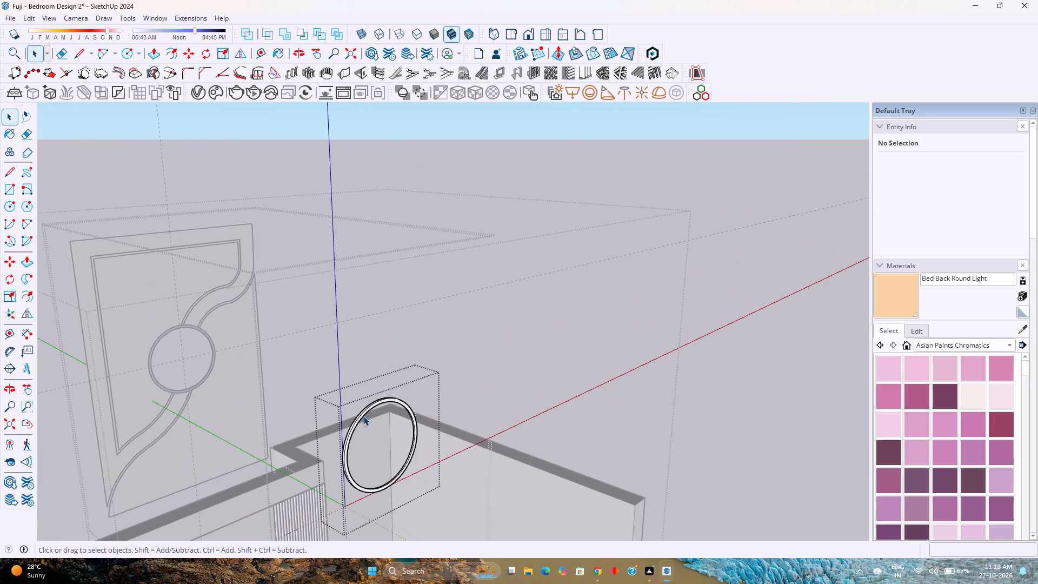
key("Escape")
Move the ring group 10' along the green axis back into the feature panel's round opening.
left_click(393, 400)
scroll(393, 400, "up", 1)
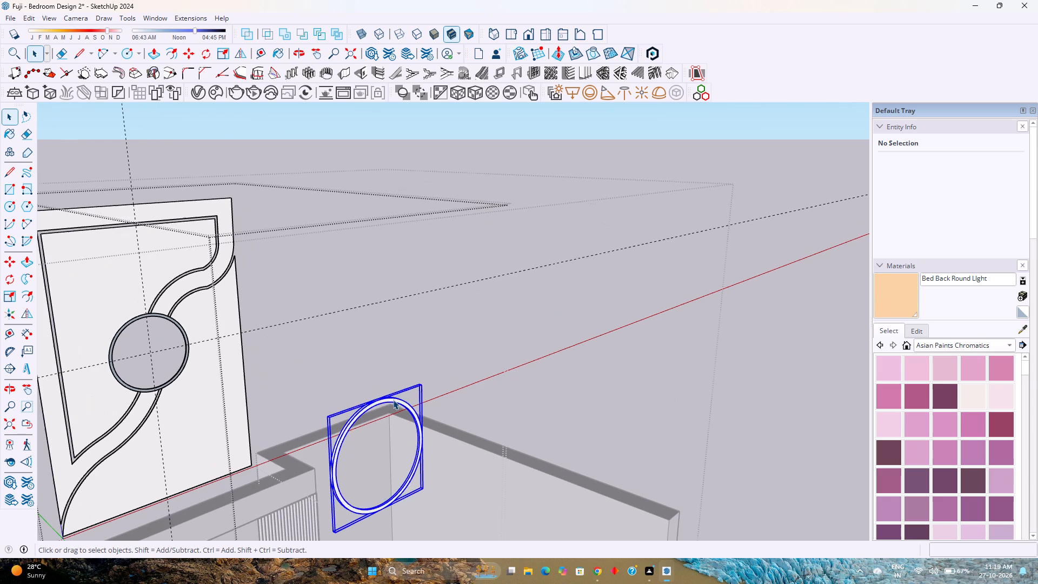
scroll(393, 400, "up", 1)
key("l")
key("m")
scroll(419, 378, "up", 2)
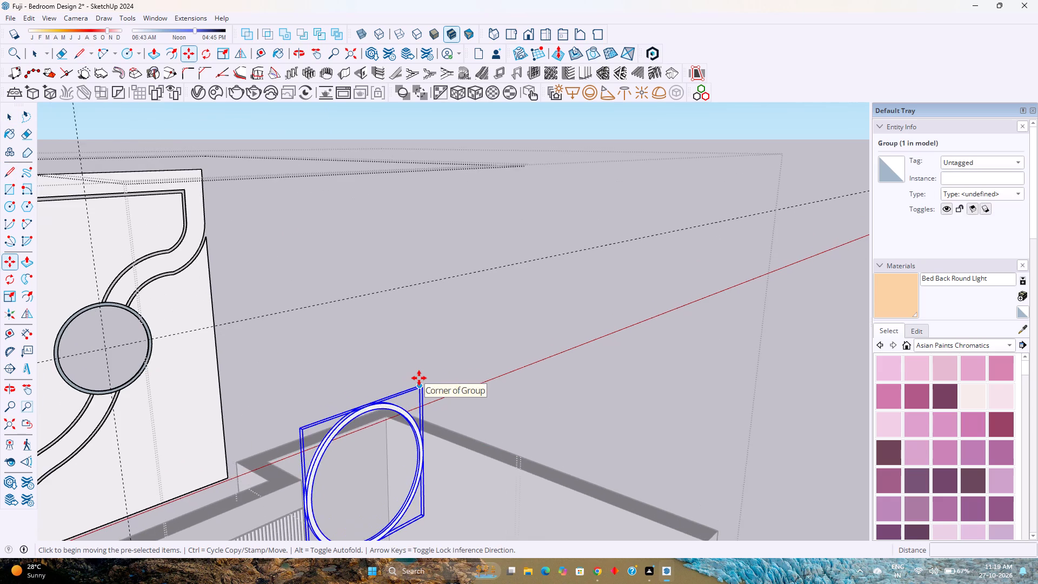
scroll(419, 378, "up", 6)
left_click(424, 389)
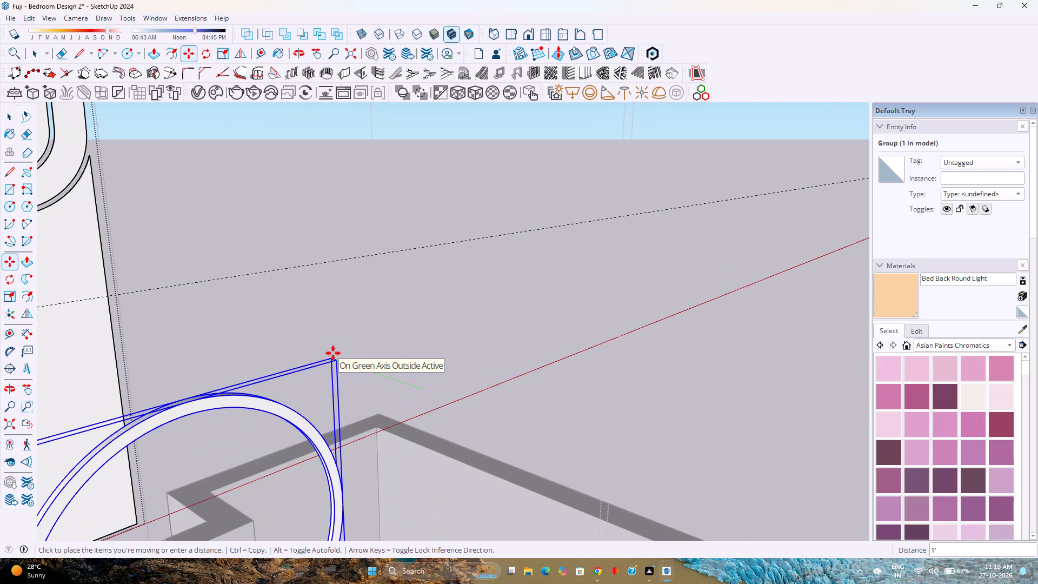
key("Left")
type("10'")
key("Return")
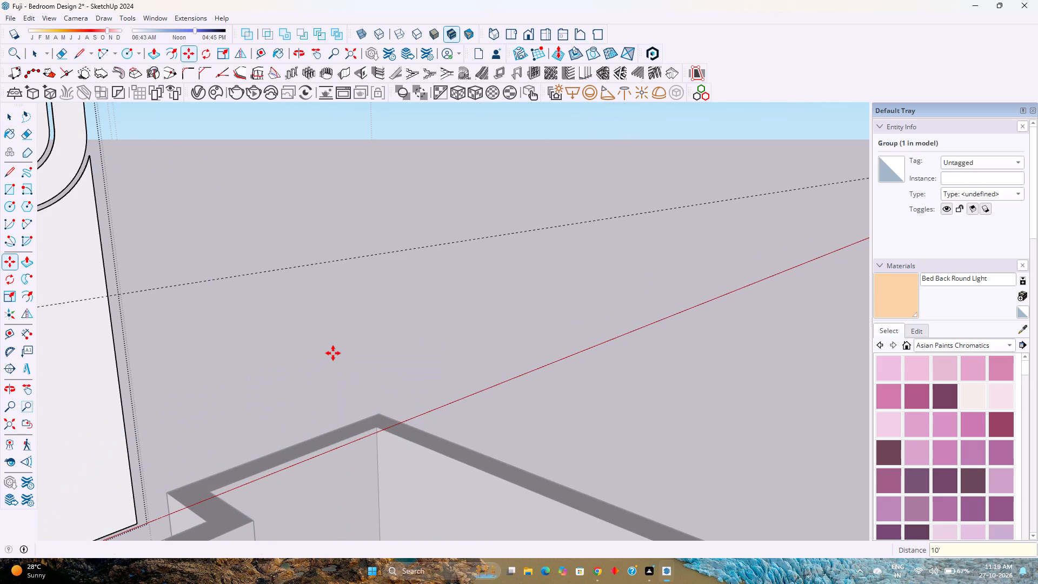
scroll(333, 353, "down", 8)
key("space")
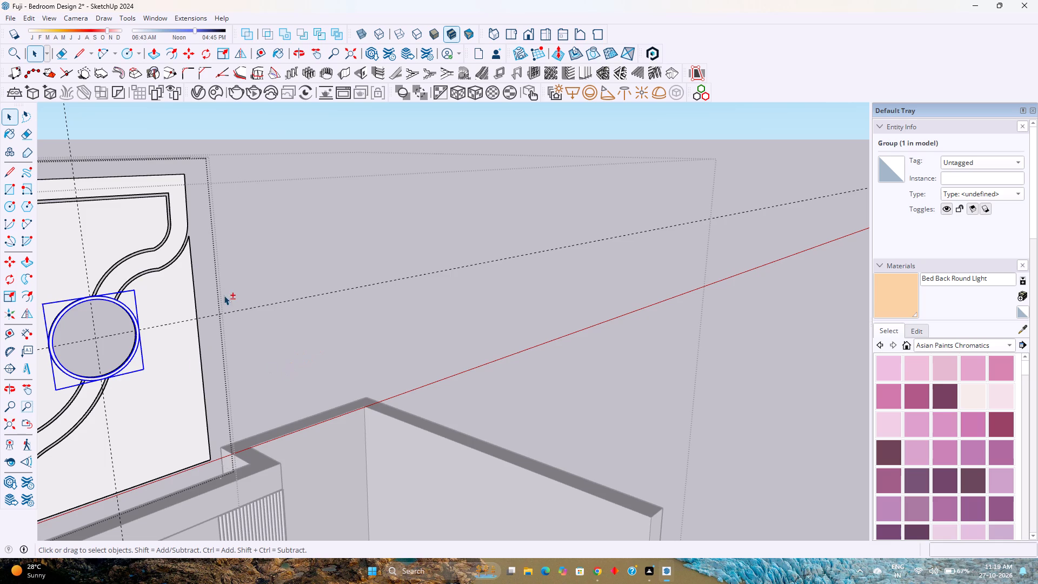
middle_click_drag(224, 295, 405, 365, "shift")
scroll(334, 389, "up", 1)
middle_click_drag(332, 389, 209, 382)
key("Escape")
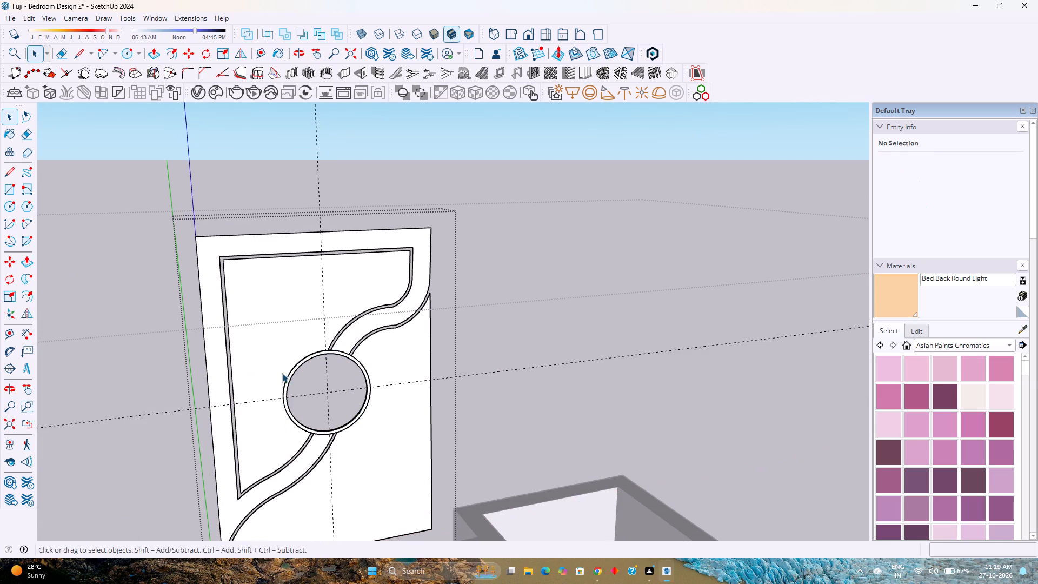
Open the feature panel group for editing.
middle_click_drag(303, 380, 338, 414, "shift")
middle_click(338, 414, "shift")
middle_click_drag(345, 416, 243, 366)
scroll(288, 358, "down", 4)
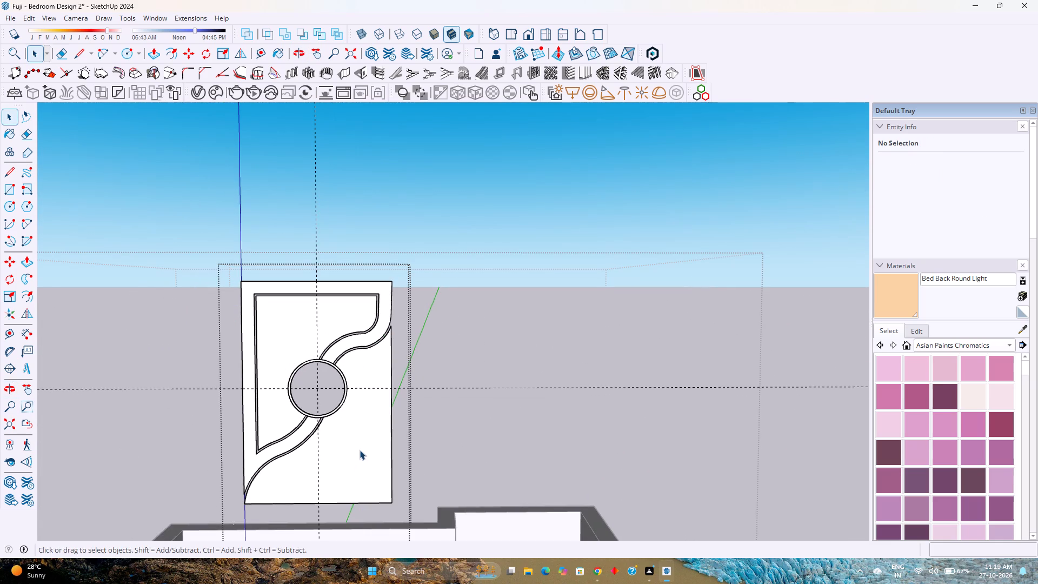
left_click(360, 449)
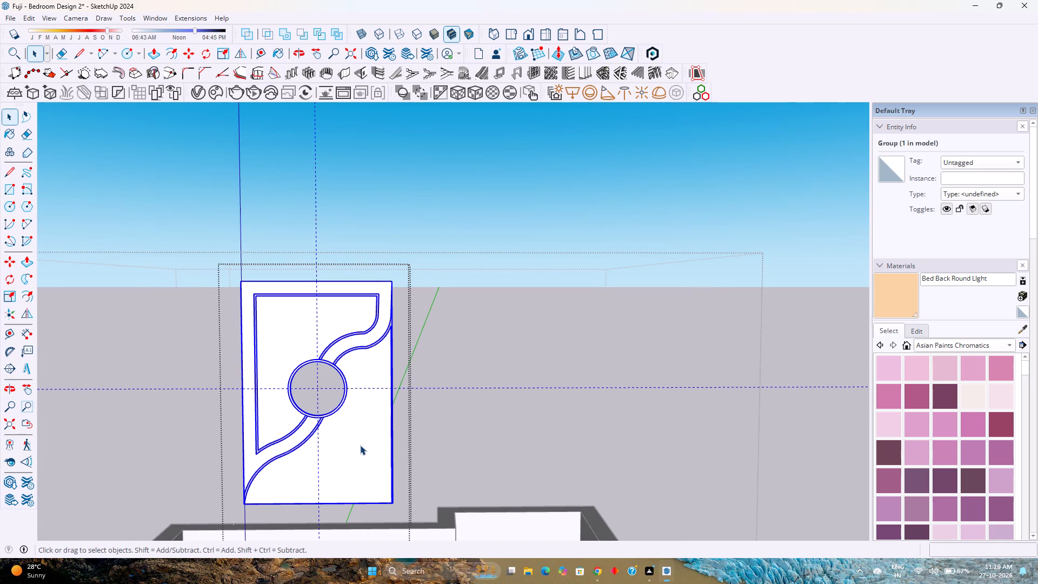
double_click(360, 445)
scroll(360, 445, "up", 3)
left_click(360, 445)
scroll(319, 415, "up", 5)
Copy the panel's upper inset face 10' along the green axis, away from the panel.
middle_click_drag(338, 408, 339, 409)
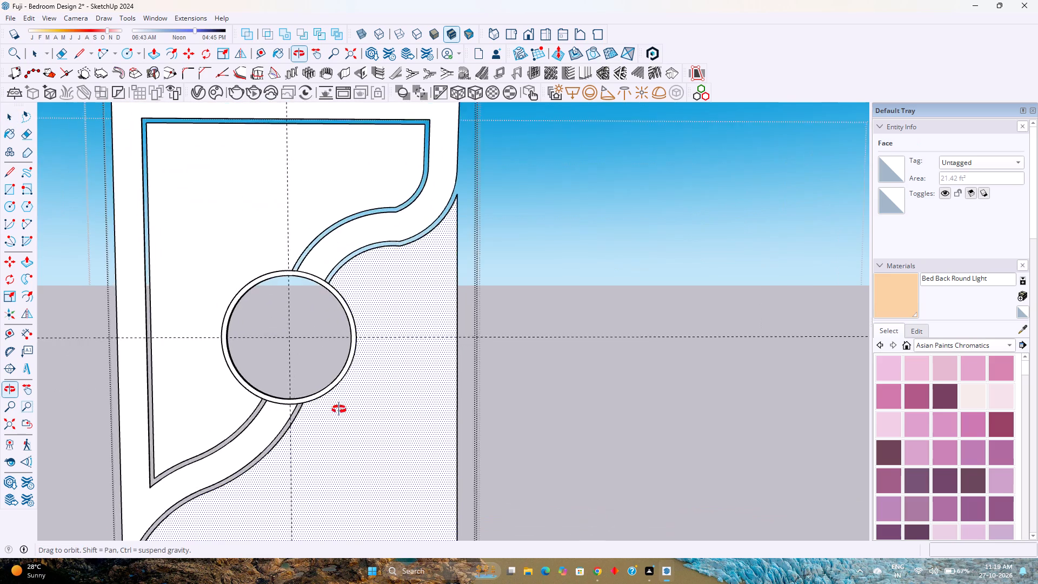
middle_click_drag(339, 409, 151, 459)
middle_click_drag(151, 459, 151, 463)
middle_click_drag(151, 465, 165, 500)
middle_click(165, 500)
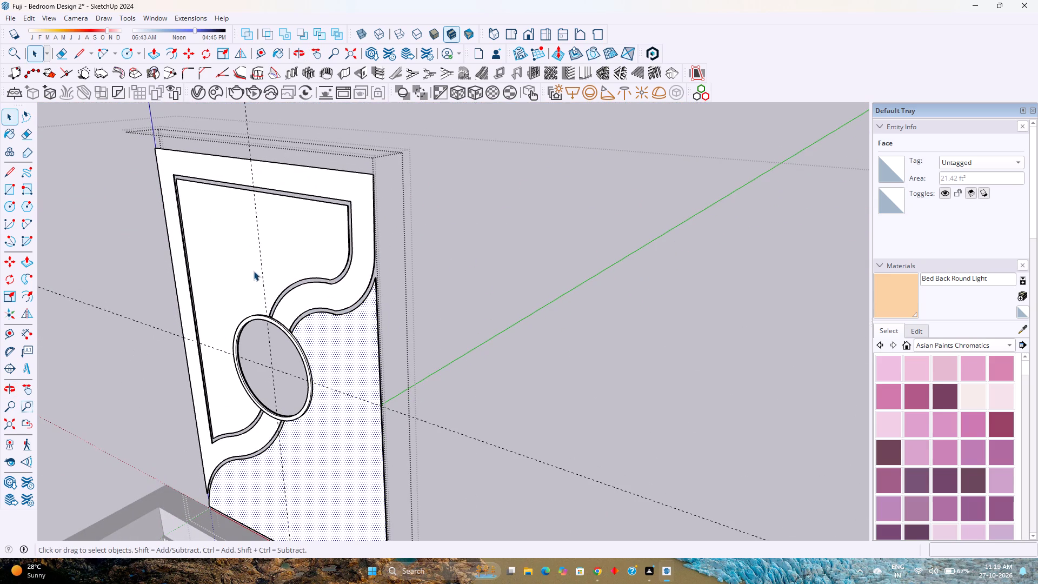
left_click(252, 255)
scroll(286, 254, "up", 6)
scroll(287, 254, "down", 1)
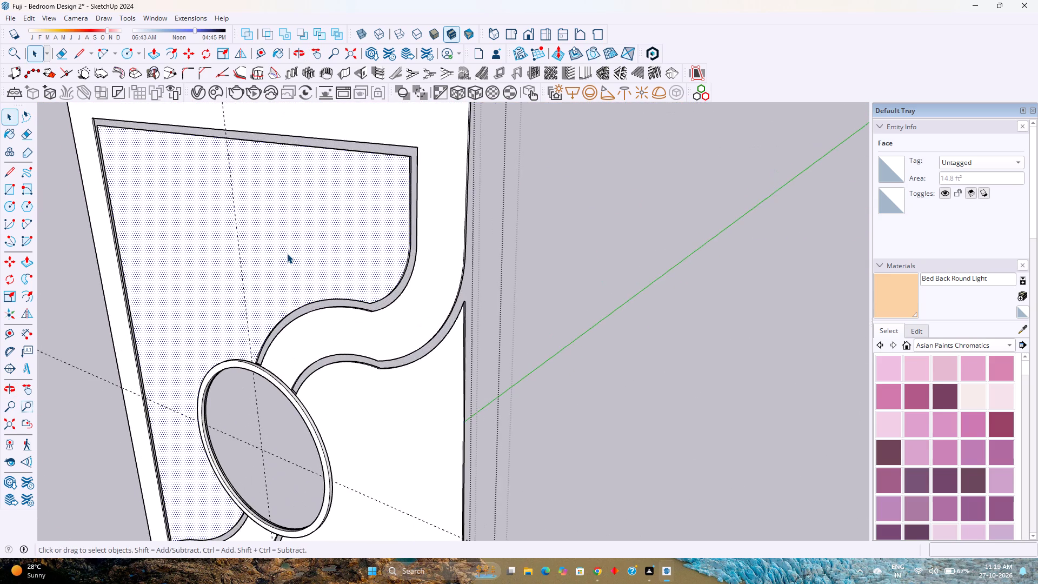
scroll(287, 254, "down", 7)
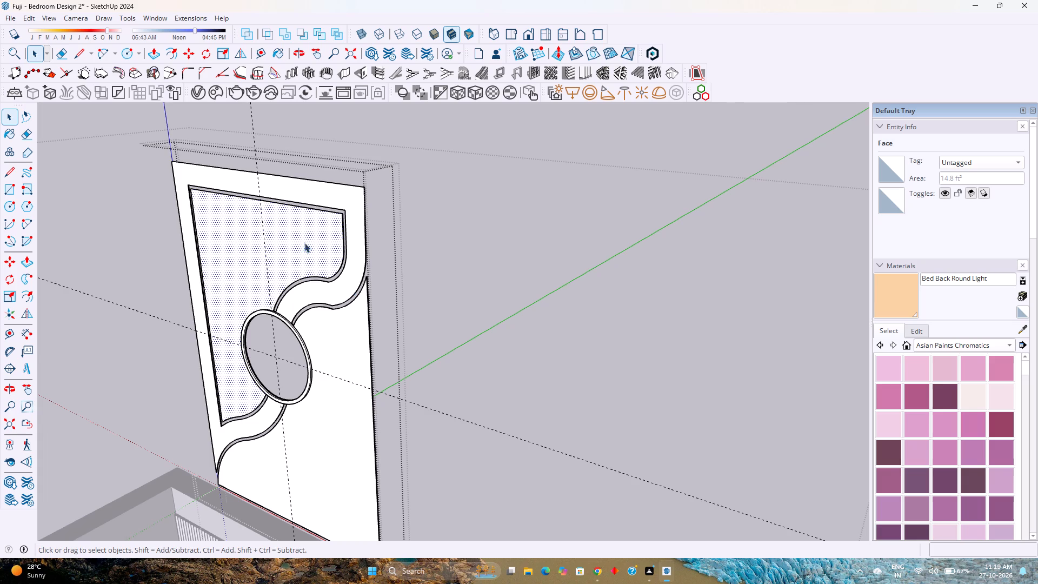
scroll(330, 236, "up", 4)
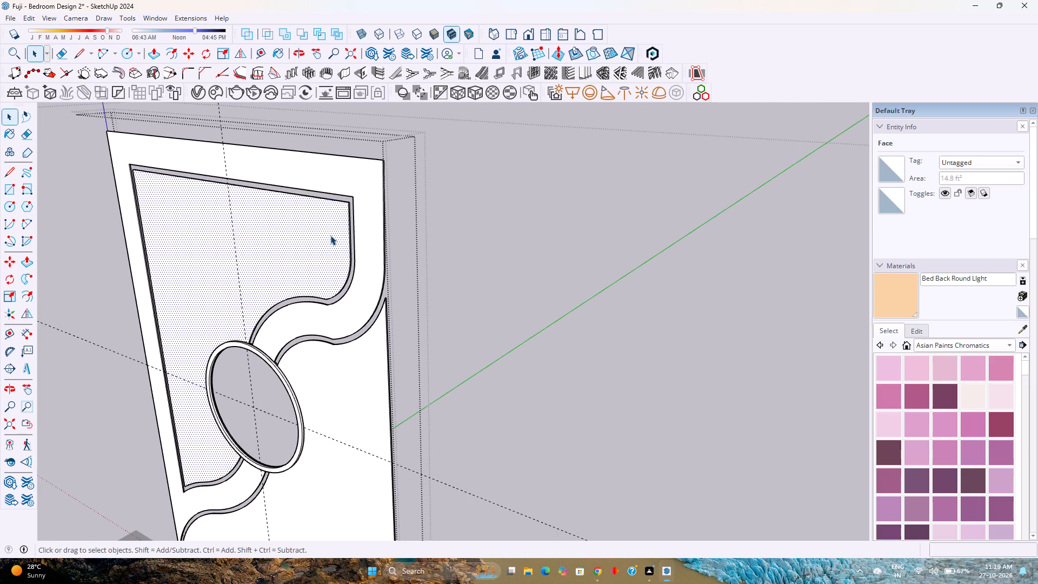
key("m")
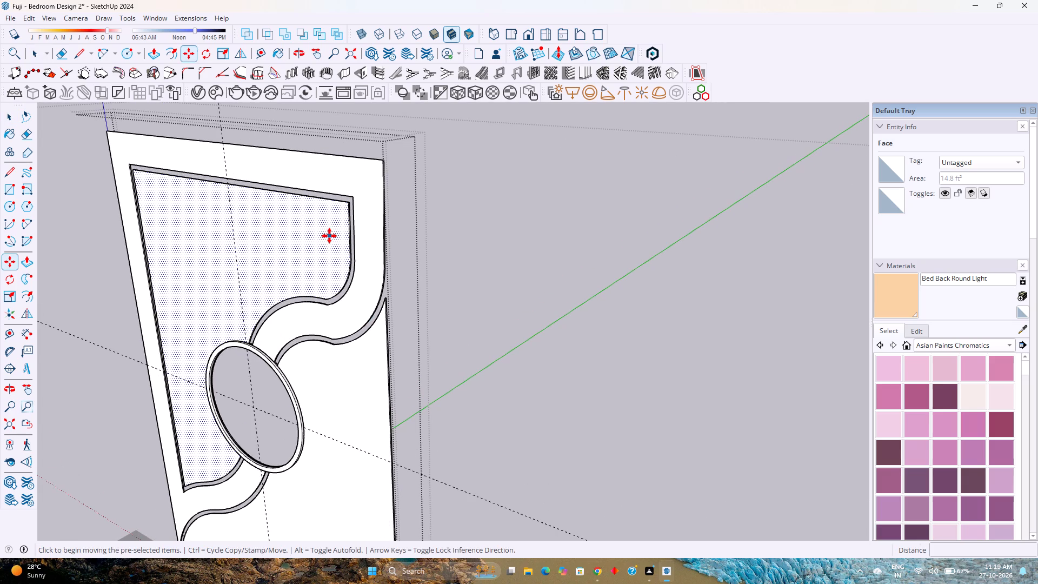
left_click(347, 203)
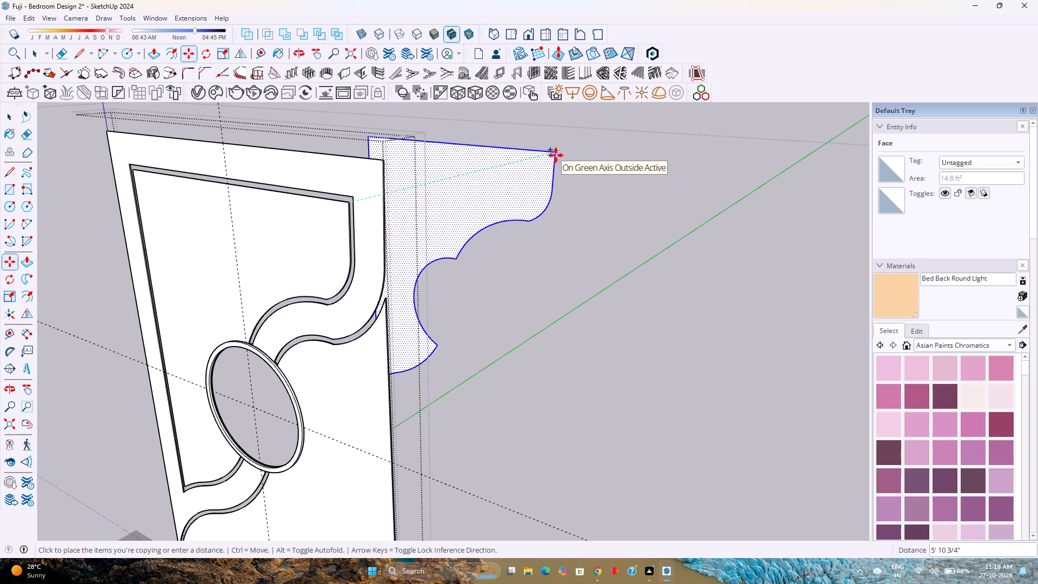
key("Left")
type("10'")
key("Return")
key("space")
Make the copied inset face a group.
right_click(563, 146)
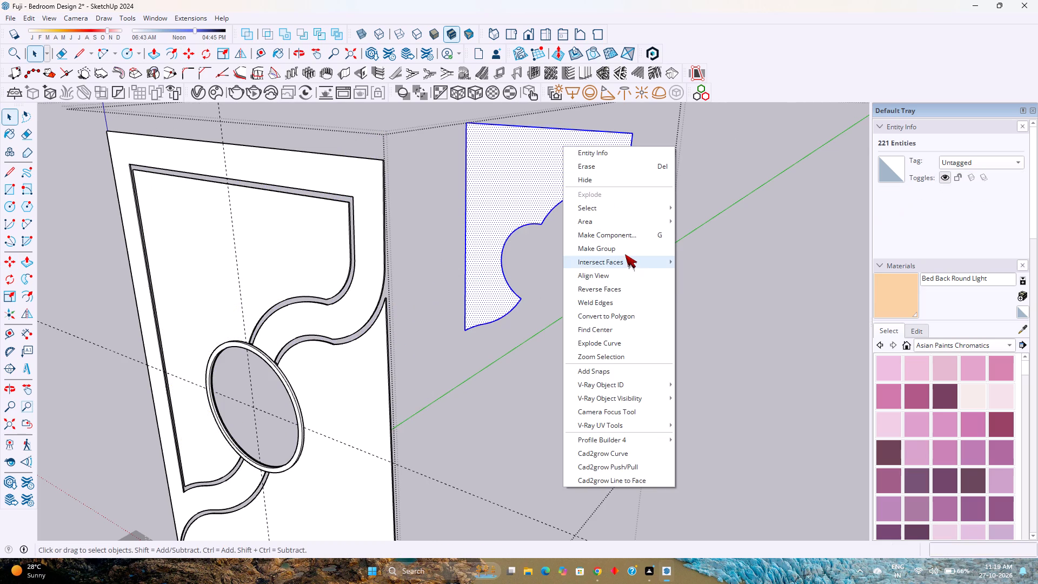
left_click(624, 253)
Create front vertical louvres on the grouped inset face with 1/4" depth, 1 1/4" thickness, 1 1/2" spacing and 0.0 angle.
double_click(562, 175)
left_click(562, 175)
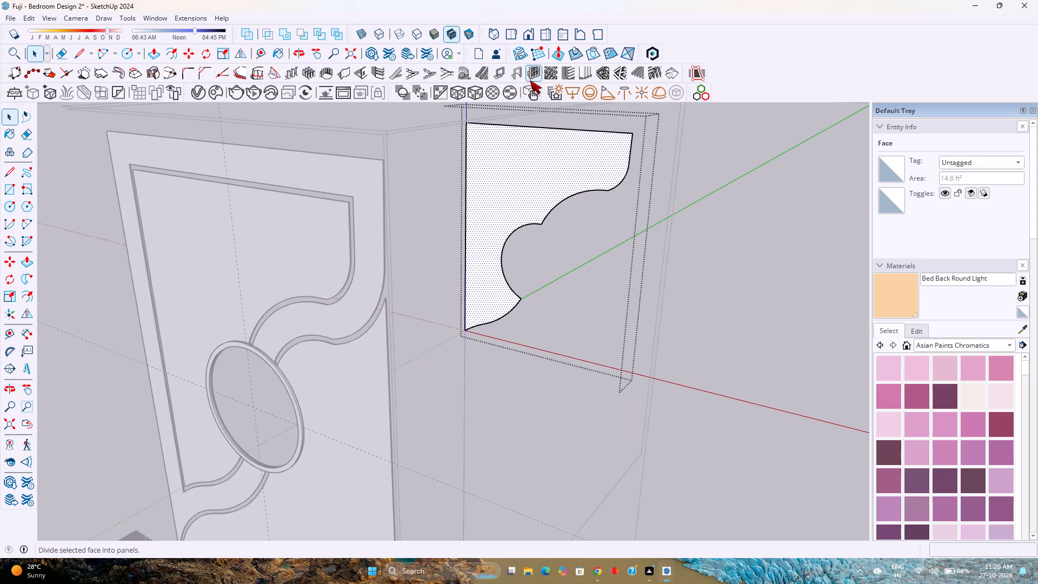
left_click(583, 73)
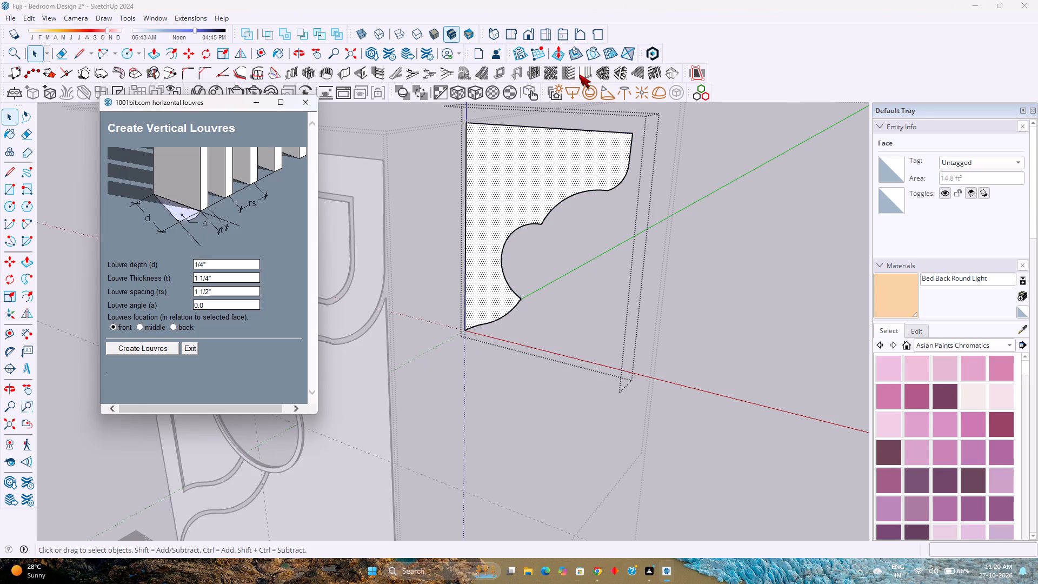
left_click(153, 348)
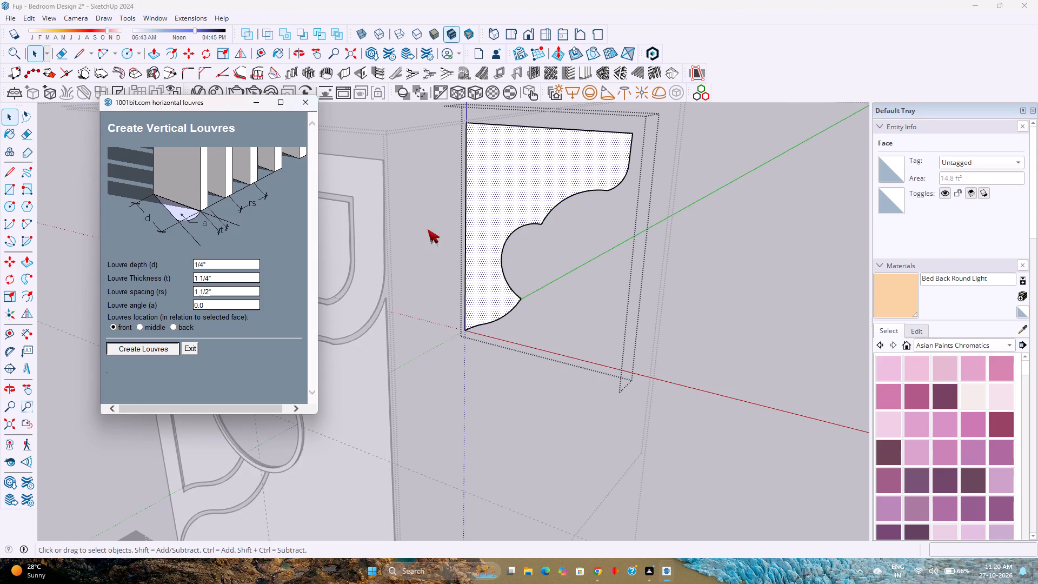
scroll(523, 282, "up", 7)
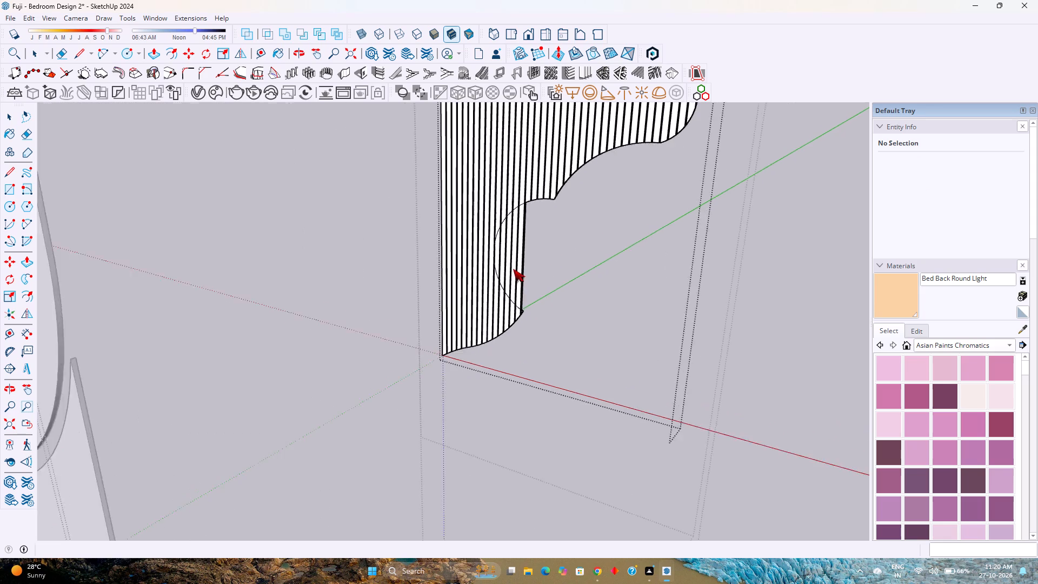
scroll(513, 269, "up", 16)
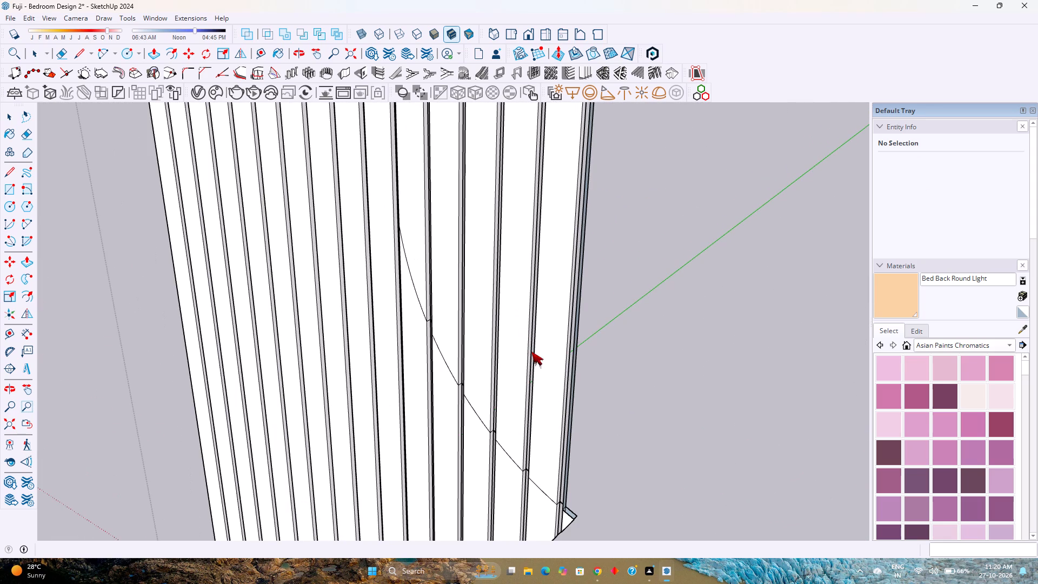
Examine the vertical louvres where they overrun the circular cutout of the panel's inset face.
scroll(493, 385, "down", 14)
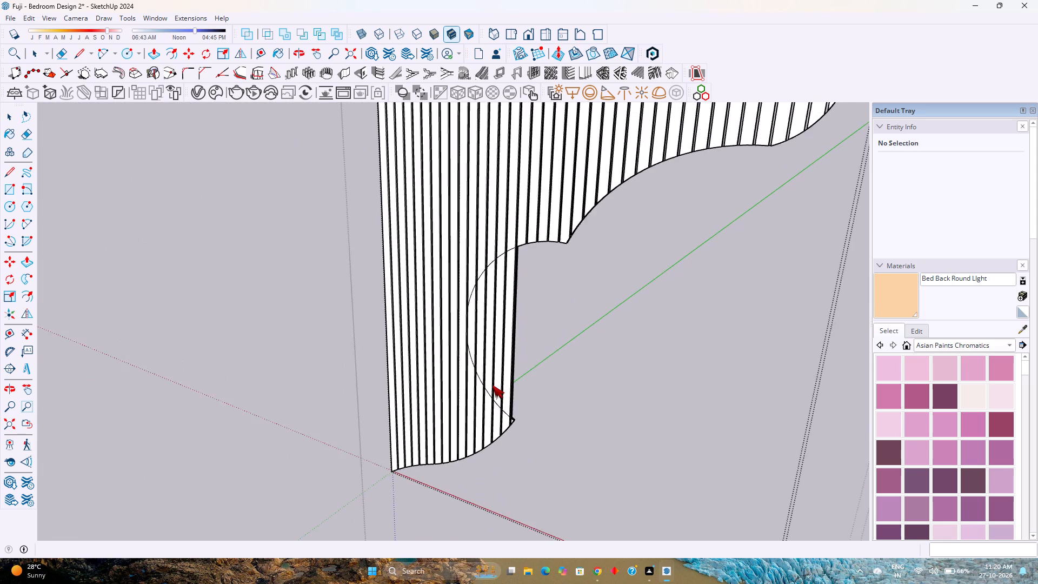
scroll(493, 385, "down", 12)
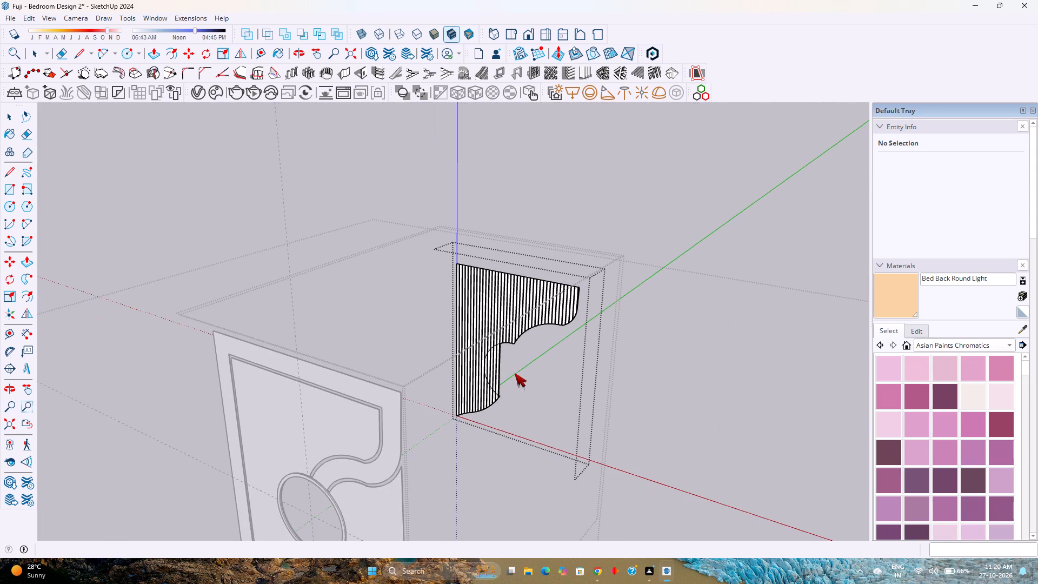
scroll(494, 341, "up", 12)
scroll(487, 384, "up", 3)
middle_click_drag(497, 395, 478, 391)
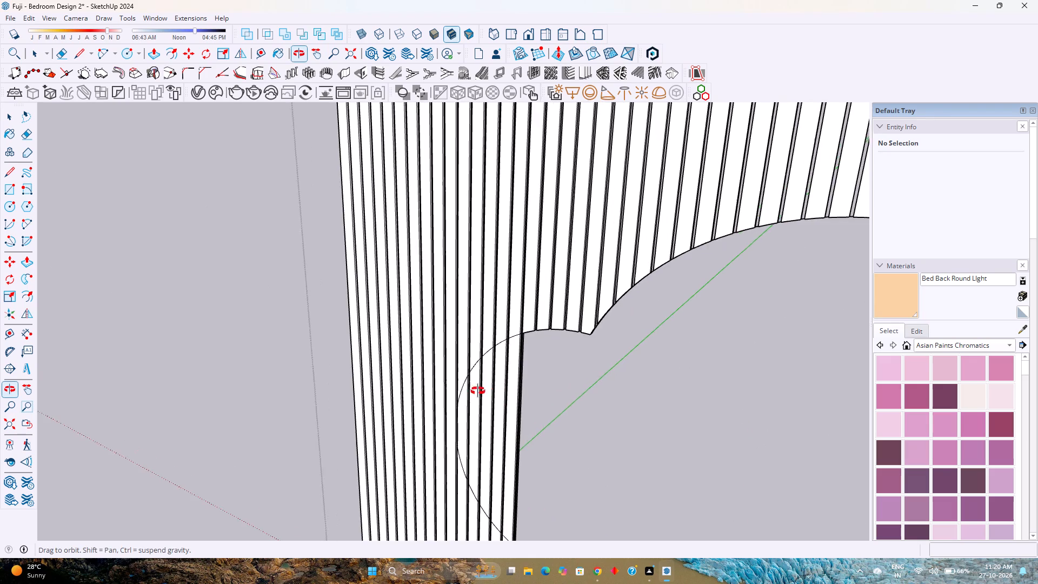
middle_click_drag(478, 391, 250, 373)
middle_click_drag(250, 373, 222, 374)
middle_click(217, 375)
middle_click_drag(211, 375, 181, 378)
middle_click(99, 393)
middle_click_drag(513, 412, 489, 405)
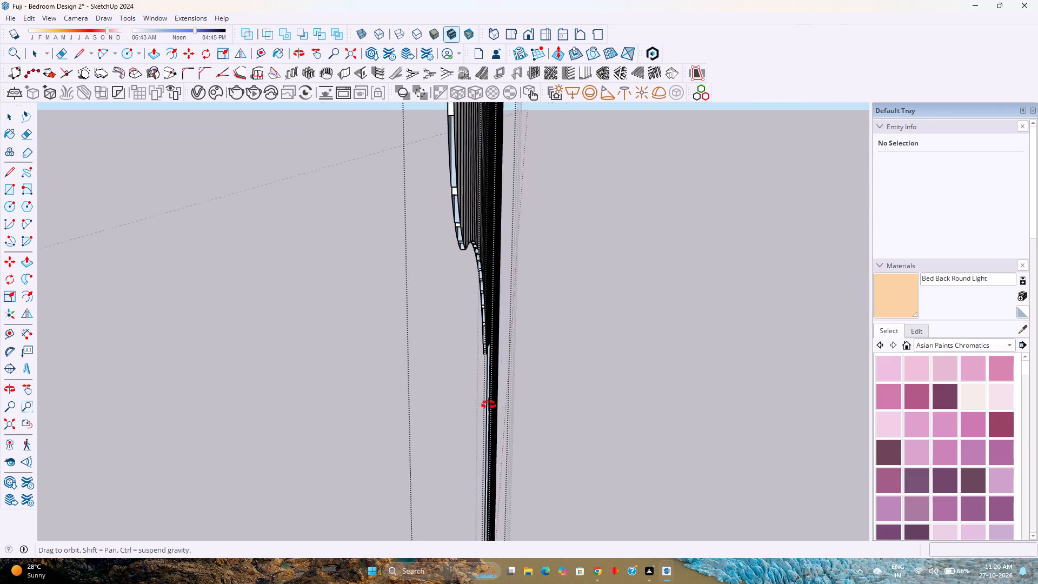
middle_click_drag(489, 405, 816, 397)
middle_click(816, 397)
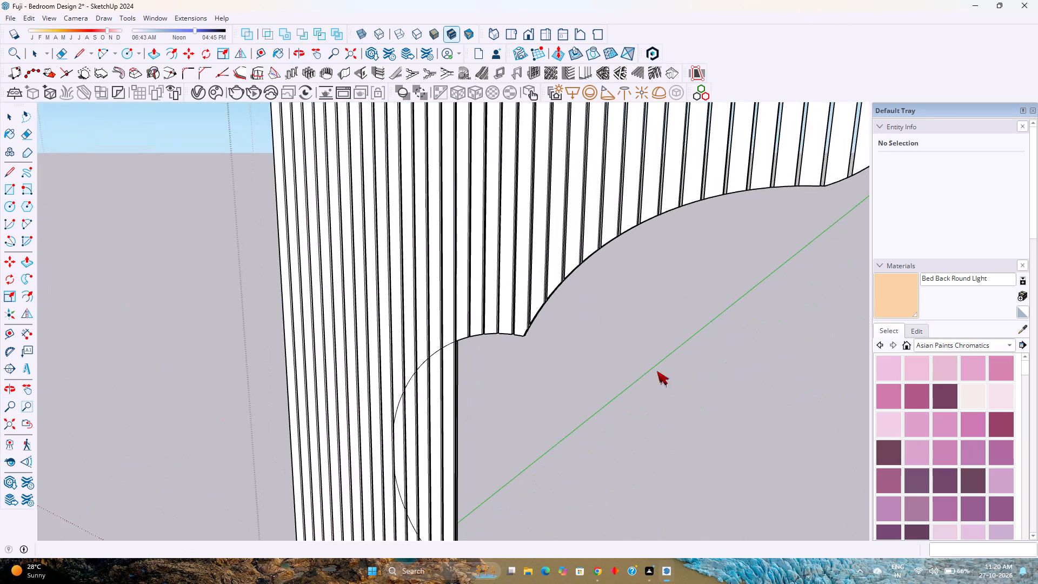
Open the group of vertical louvres for editing.
scroll(504, 374, "down", 5)
double_click(454, 415)
scroll(454, 415, "up", 3)
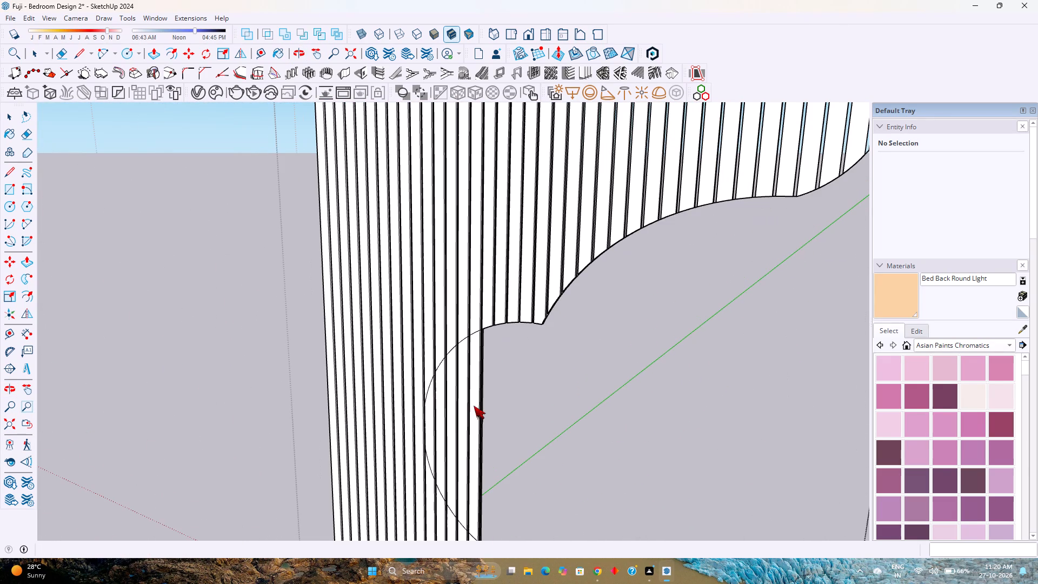
double_click(479, 402)
scroll(476, 402, "up", 2)
left_click(476, 402)
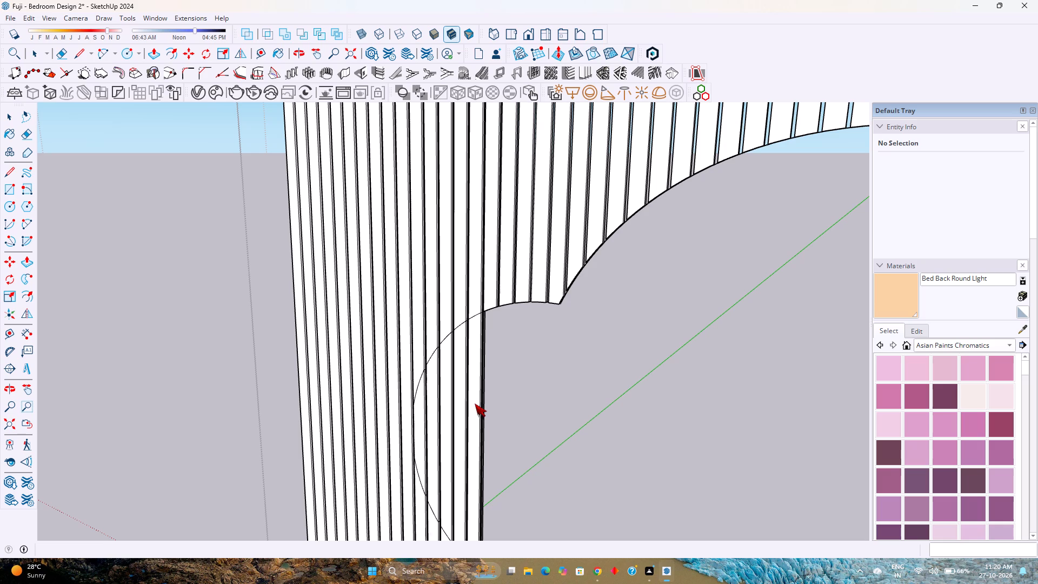
key("Escape")
left_click(473, 404)
double_click(473, 404)
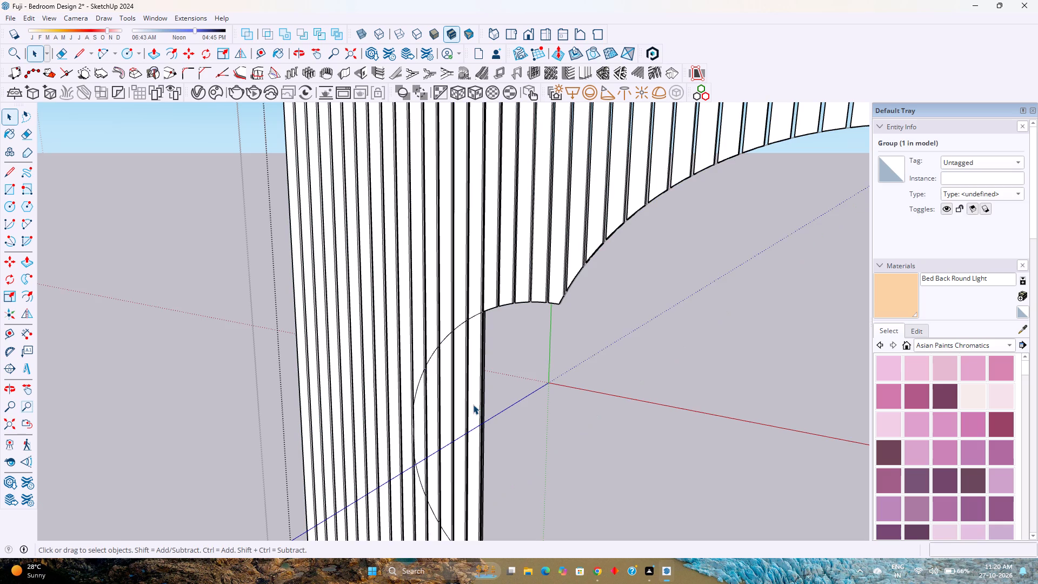
Open the louvre at the straight edge of the cutout and erase its part inside the circular arc.
double_click(474, 404)
scroll(474, 404, "up", 3)
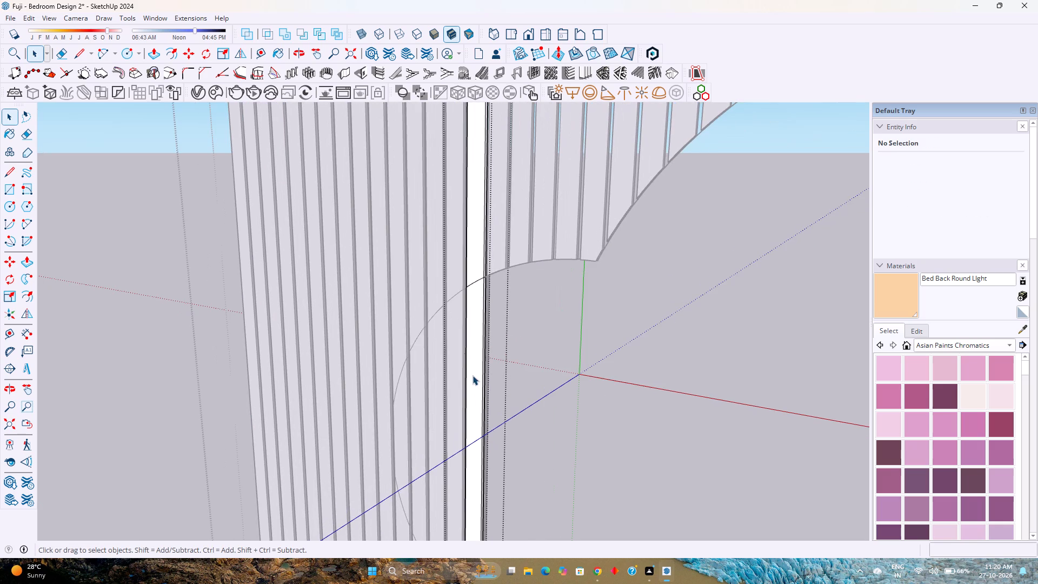
left_click(473, 375)
scroll(486, 340, "up", 7)
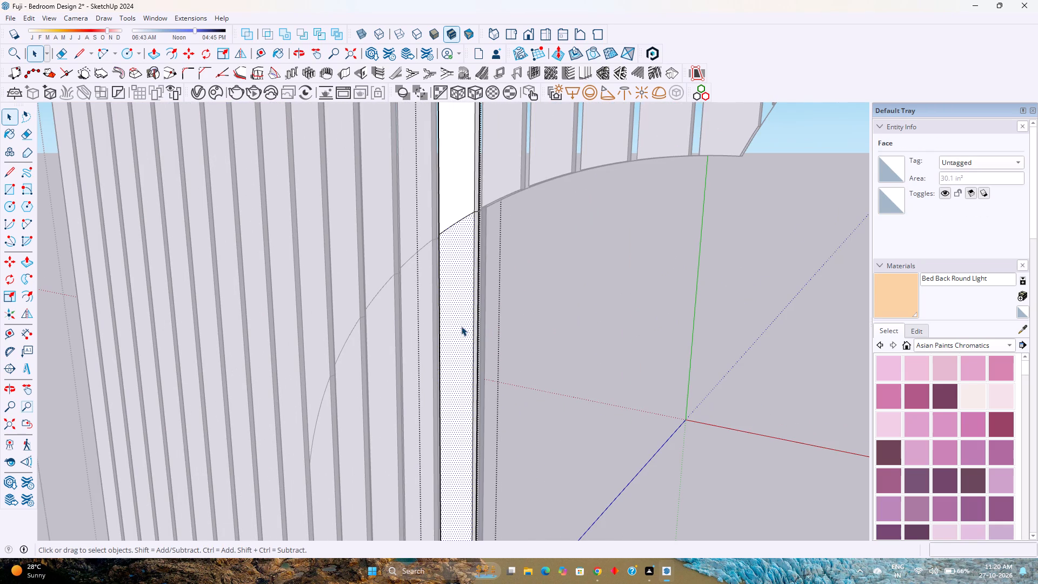
key("e")
left_click_drag(488, 318, 466, 322)
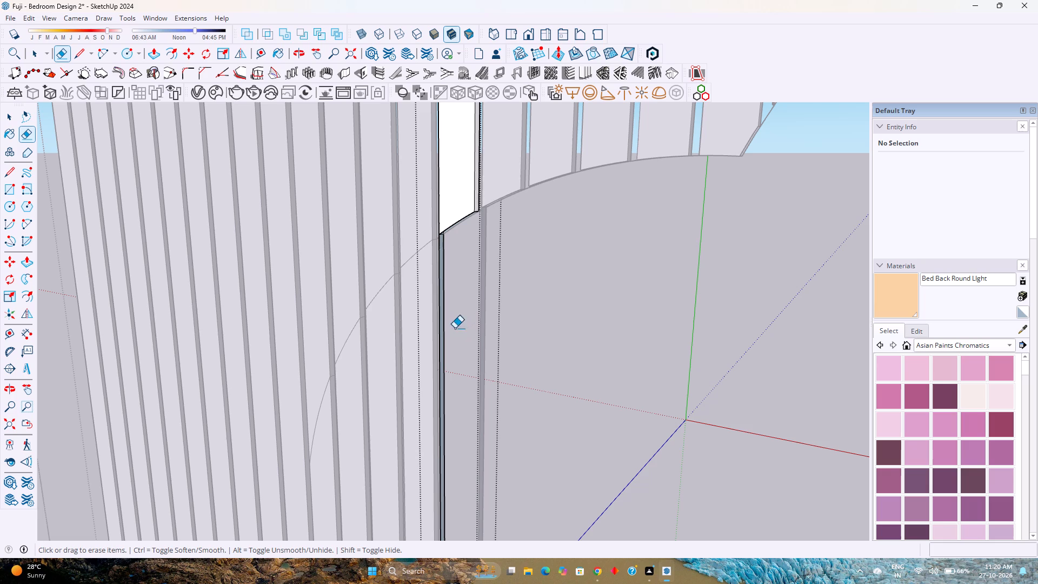
left_click_drag(455, 328, 437, 336)
left_click_drag(478, 328, 501, 317)
scroll(501, 316, "down", 2)
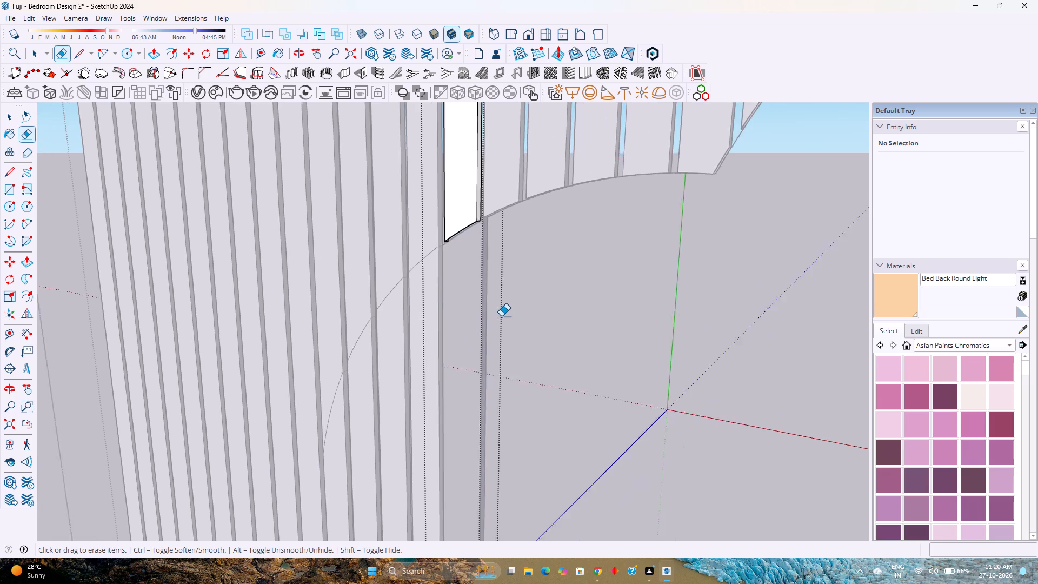
scroll(501, 316, "down", 1)
middle_click_drag(501, 316, 423, 296)
middle_click(423, 296)
middle_click_drag(423, 296, 397, 296)
middle_click_drag(390, 296, 314, 309)
middle_click(314, 309)
scroll(484, 275, "up", 4)
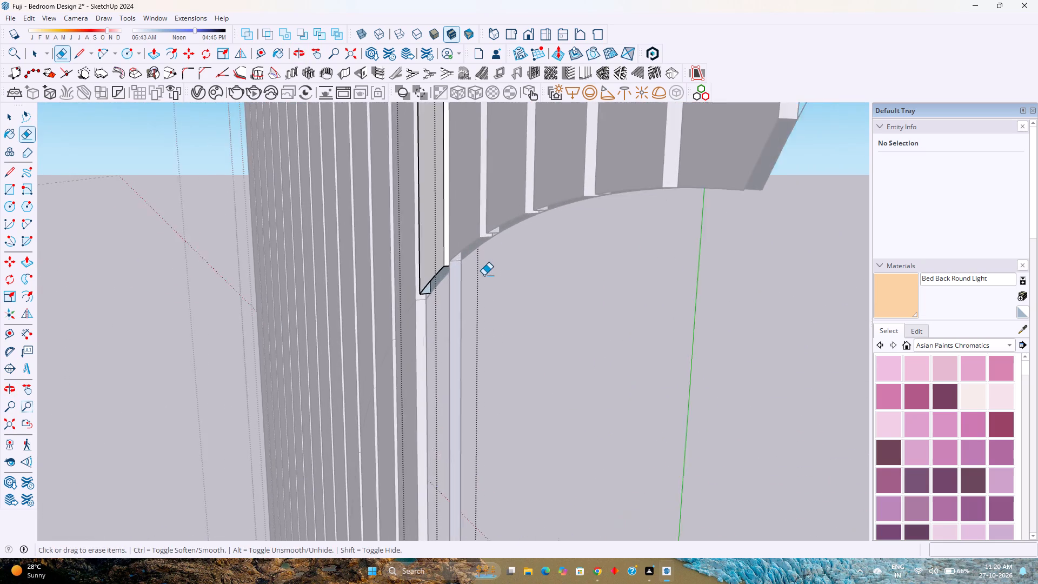
scroll(484, 275, "up", 5)
middle_click_drag(480, 277, 655, 275)
middle_click(656, 275)
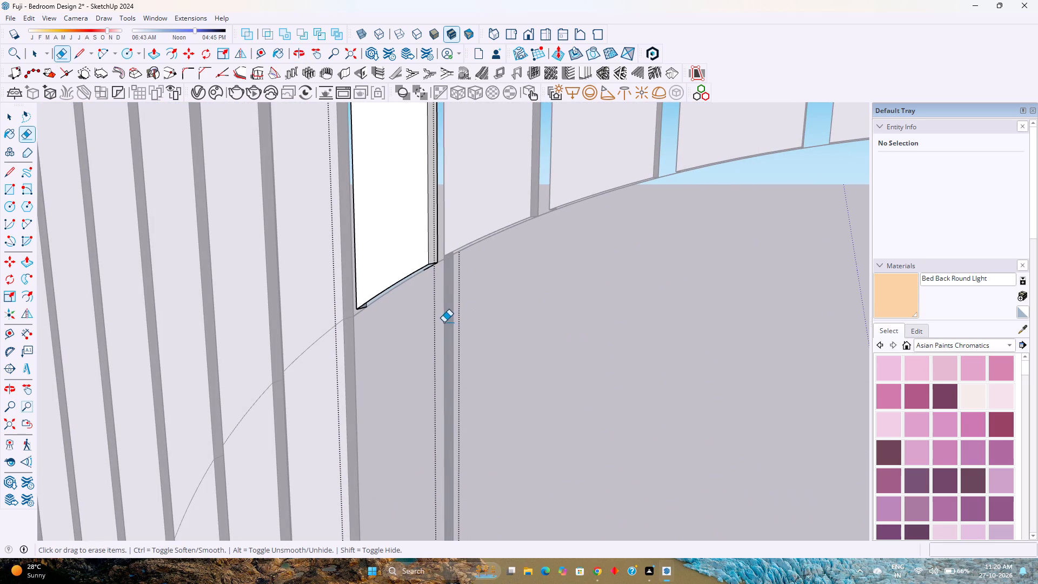
key("Escape")
key("space")
key("Escape")
Open the adjacent louvre on the cutout side and erase its leftover thin strip below the arc.
double_click(478, 222)
scroll(451, 307, "up", 1)
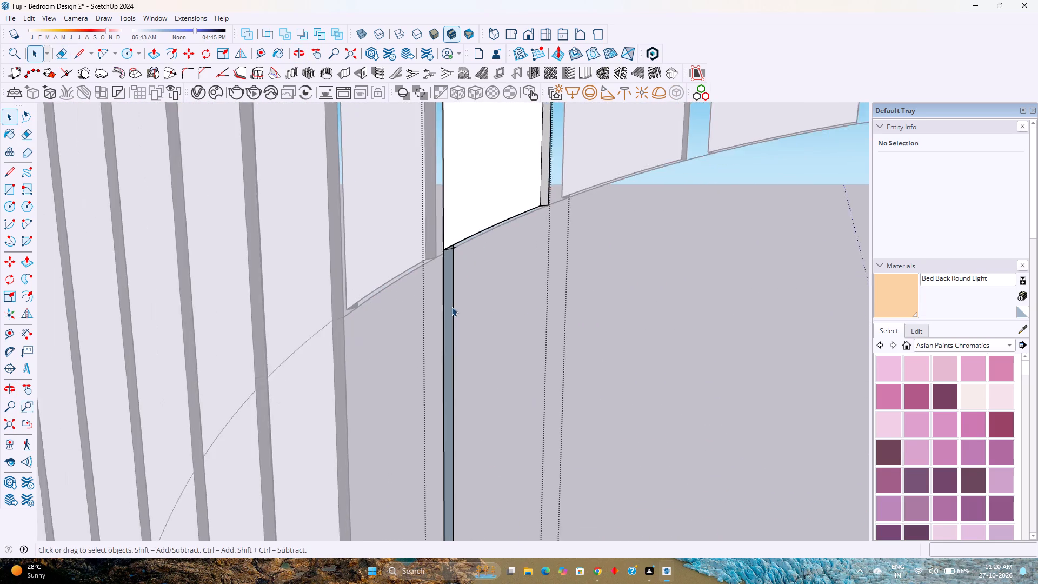
scroll(451, 307, "up", 2)
key("e")
left_click_drag(467, 310, 437, 326)
scroll(451, 329, "down", 10)
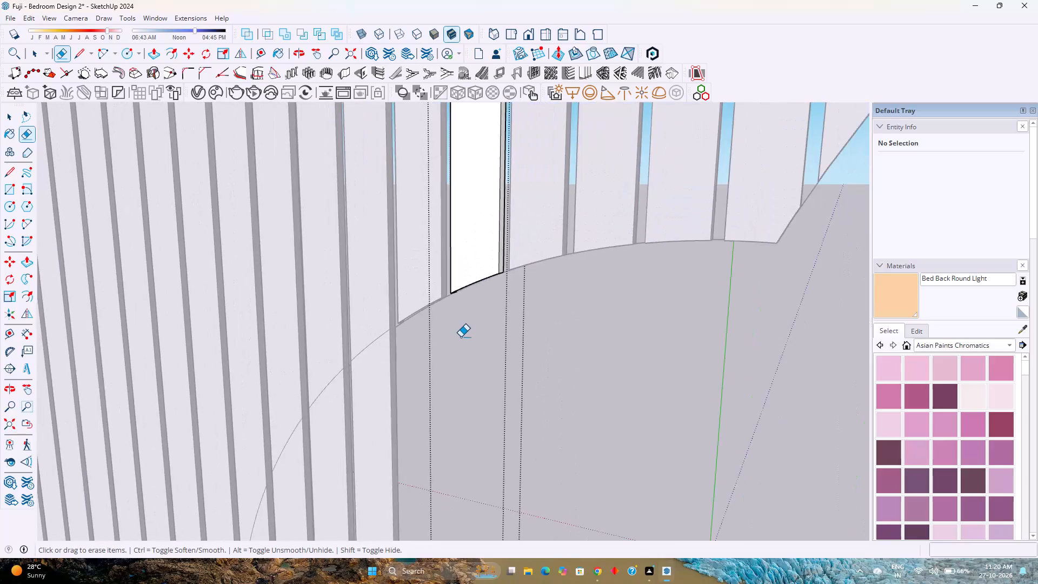
scroll(461, 337, "down", 14)
key("space")
key("Escape")
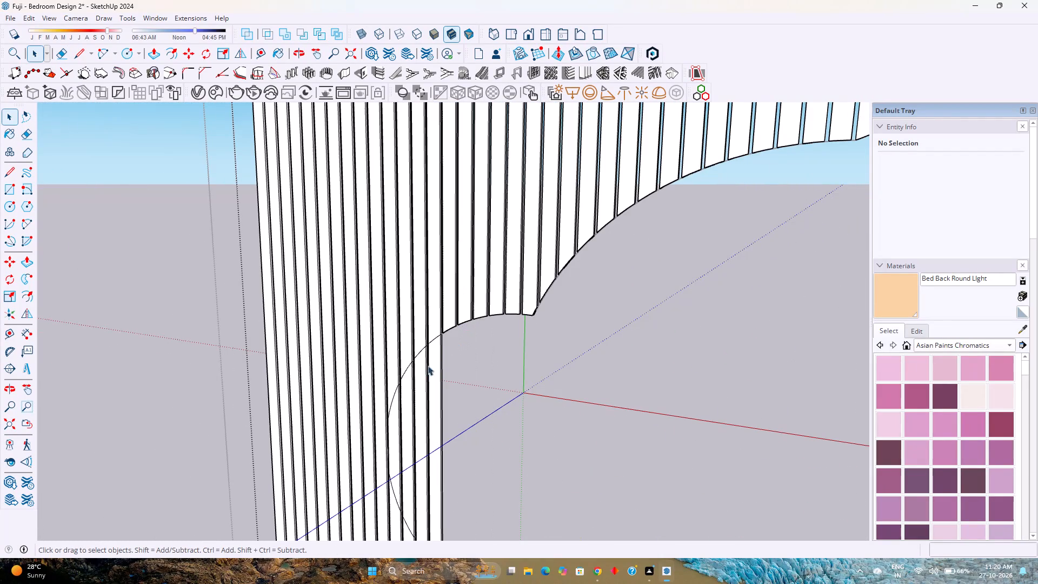
Open the louvre now bordering the cutout and erase its section between the two arc crossings.
scroll(410, 386, "down", 2)
middle_click_drag(410, 390, 382, 302, "shift")
middle_click(382, 302, "shift")
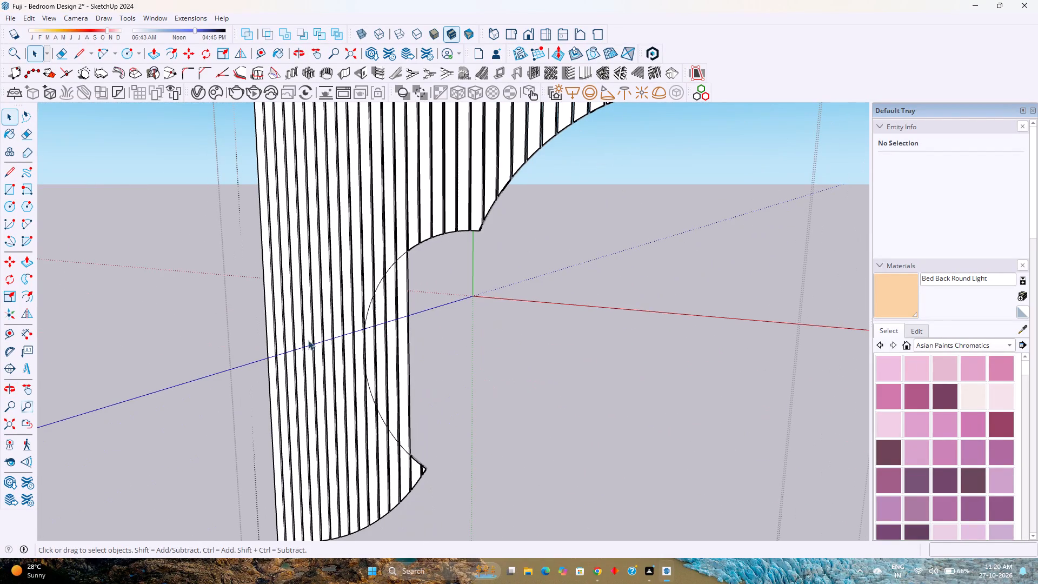
double_click(403, 414)
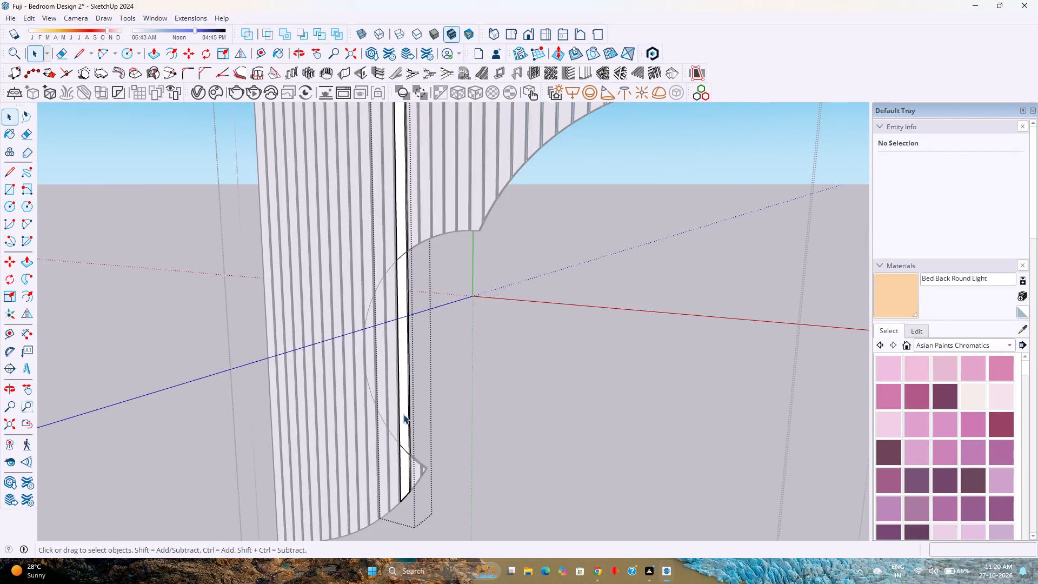
scroll(403, 414, "up", 4)
key("e")
left_click_drag(417, 409, 396, 381)
left_click_drag(395, 311, 401, 317)
key("space")
key("Escape")
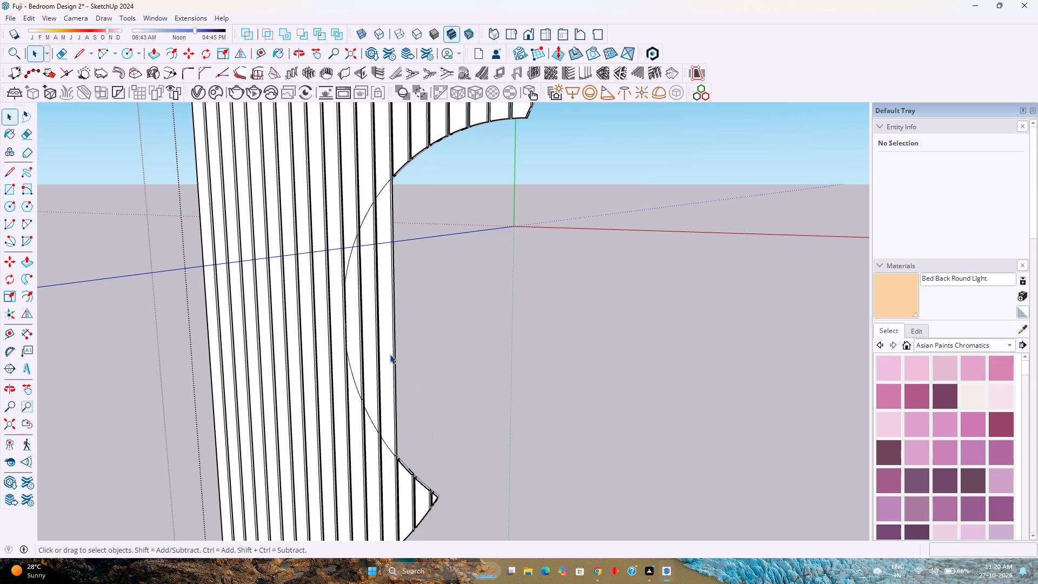
Trim the next louvre inward by erasing its face and edges inside the circular arc.
scroll(390, 354, "up", 2)
triple_click(390, 357)
left_click(390, 357)
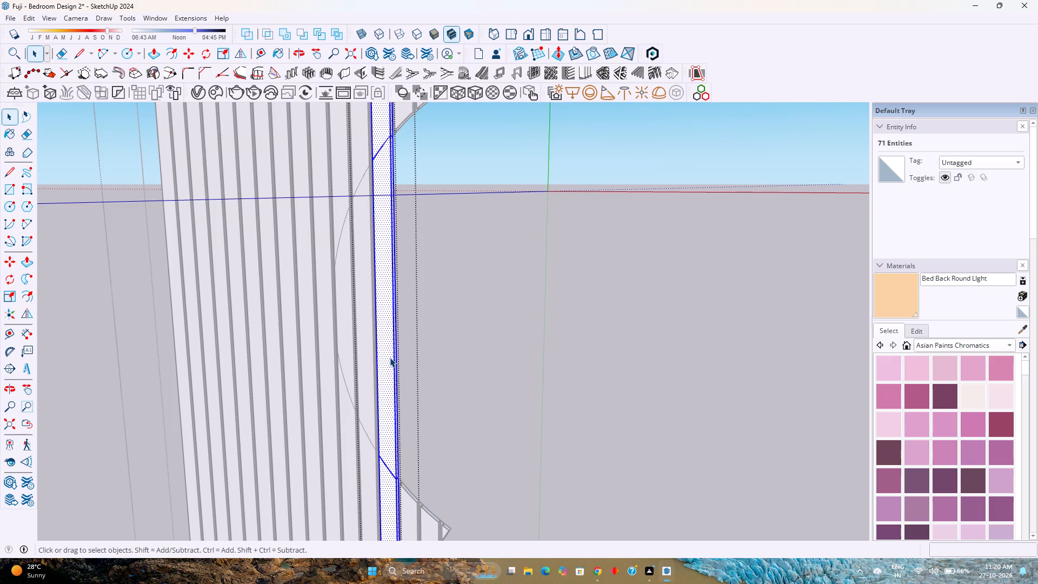
key("e")
left_click_drag(403, 354, 384, 339)
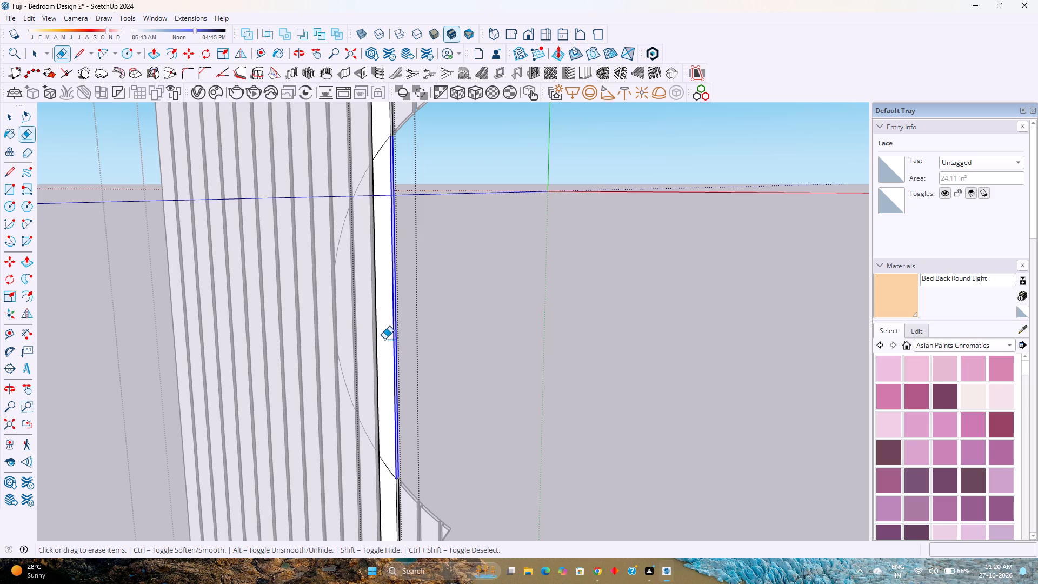
left_click_drag(384, 339, 374, 330)
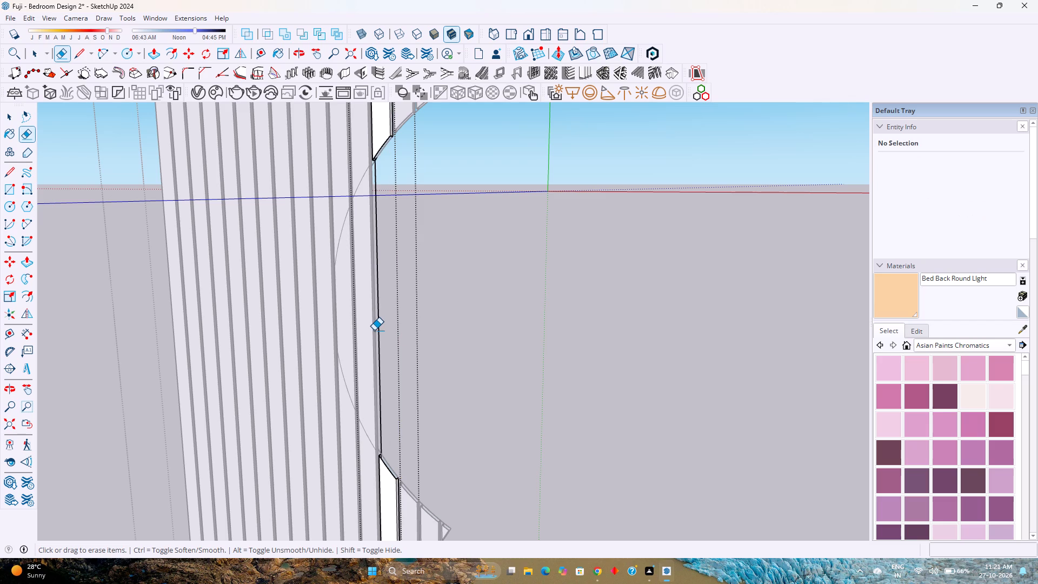
left_click_drag(374, 330, 380, 328)
key("space")
key("Escape")
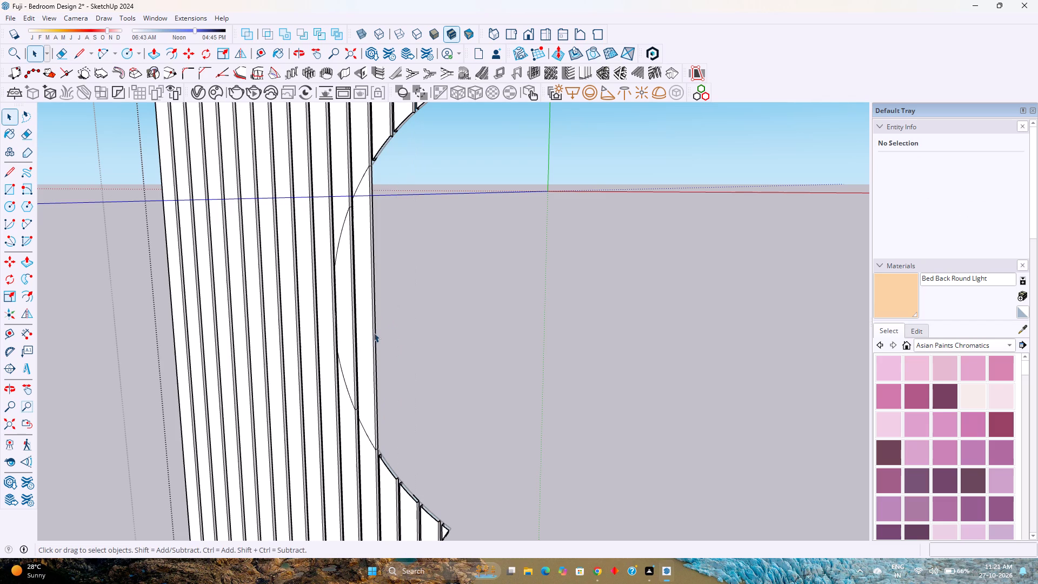
Erase the part of the following louvre inward that lies inside the circular arc, including its side edges.
double_click(367, 339)
scroll(367, 339, "up", 3)
key("e")
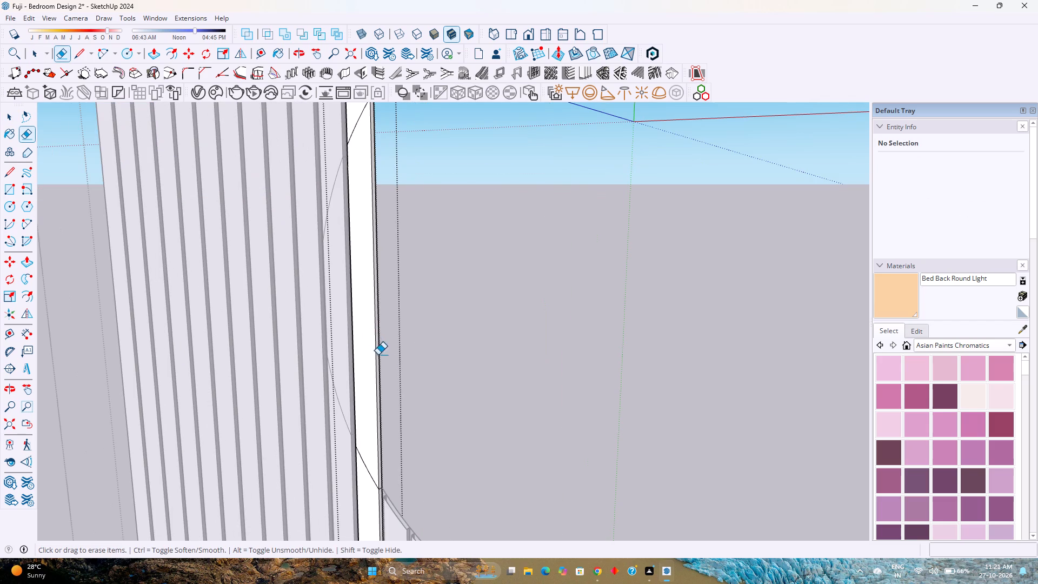
left_click_drag(387, 370, 352, 336)
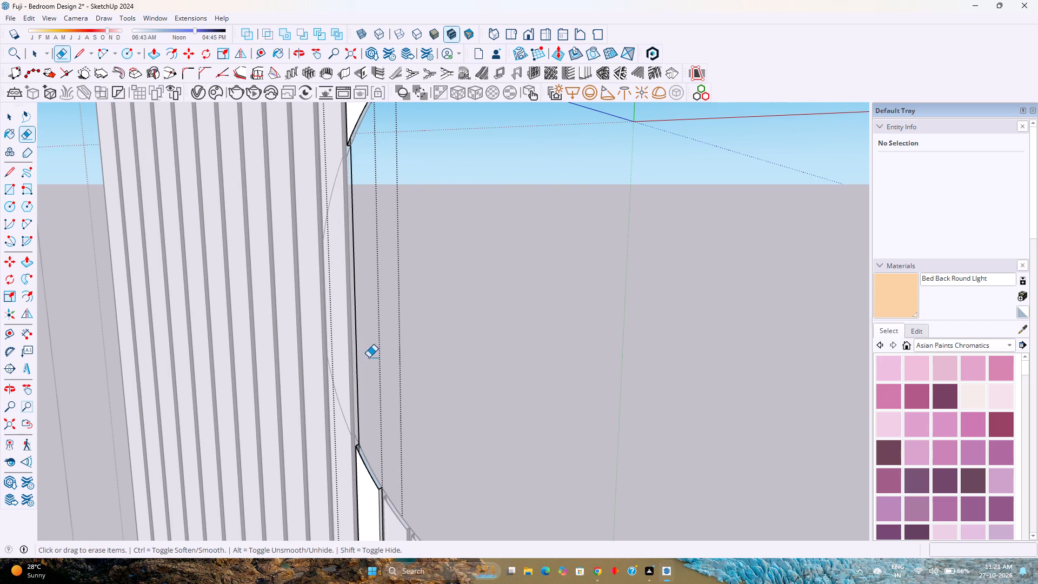
left_click_drag(368, 356, 350, 346)
key("space")
middle_click_drag(372, 366, 436, 444, "shift")
middle_click(436, 445, "shift")
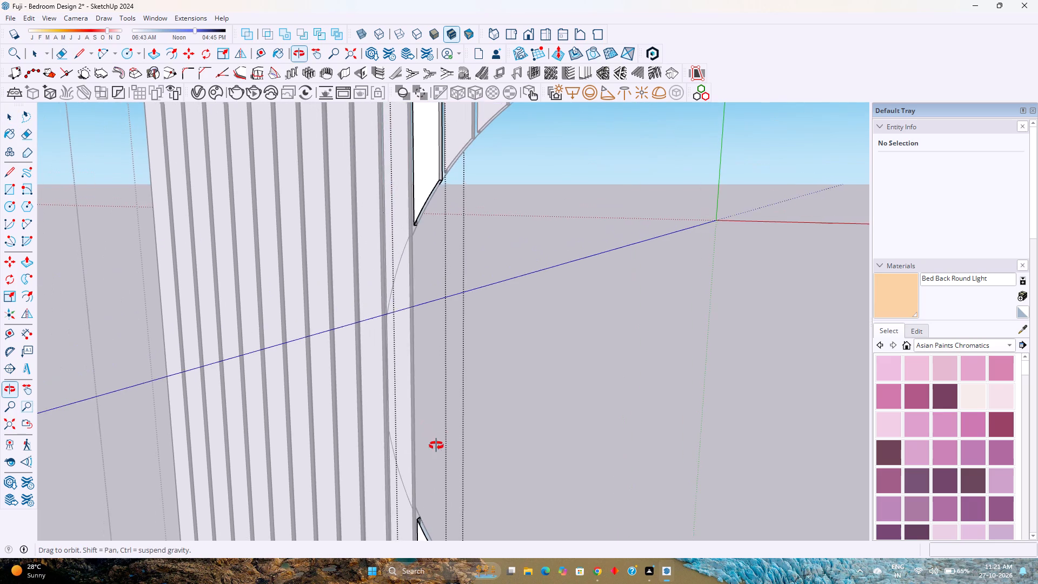
key("Escape")
Trim the last louvre crossed by the arc, erasing its front and remaining back edges to complete the round cutout.
double_click(404, 395)
scroll(404, 395, "up", 2)
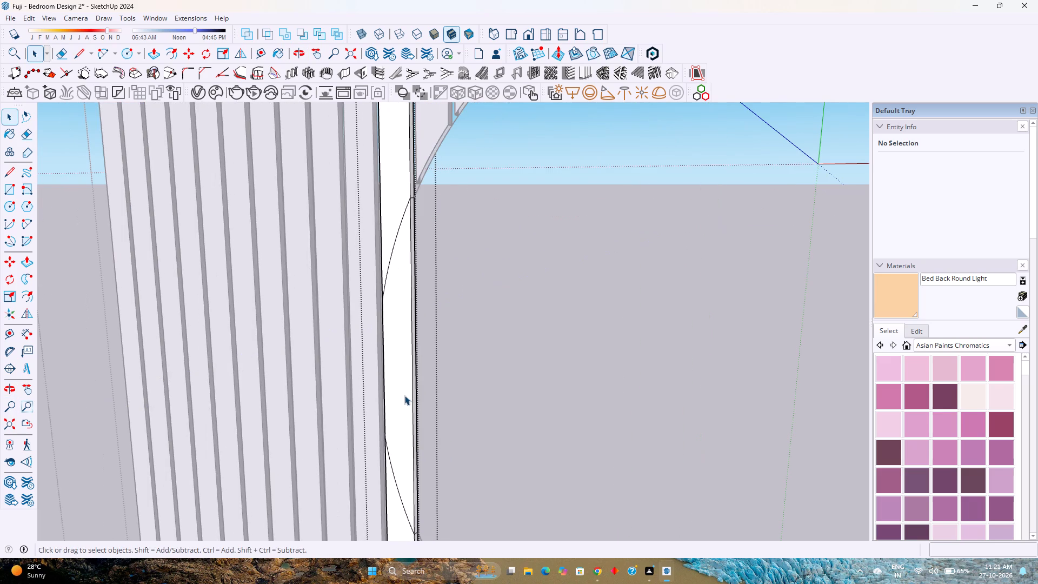
key("e")
left_click_drag(427, 409, 388, 378)
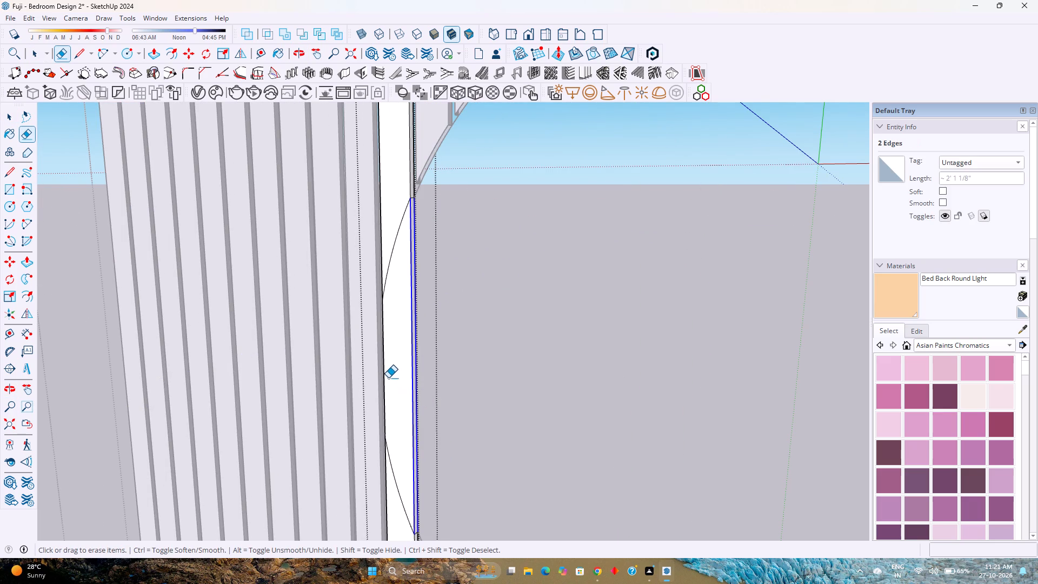
left_click_drag(388, 378, 383, 370)
middle_click_drag(385, 377, 490, 393)
middle_click(495, 393)
middle_click(499, 393)
middle_click(501, 394)
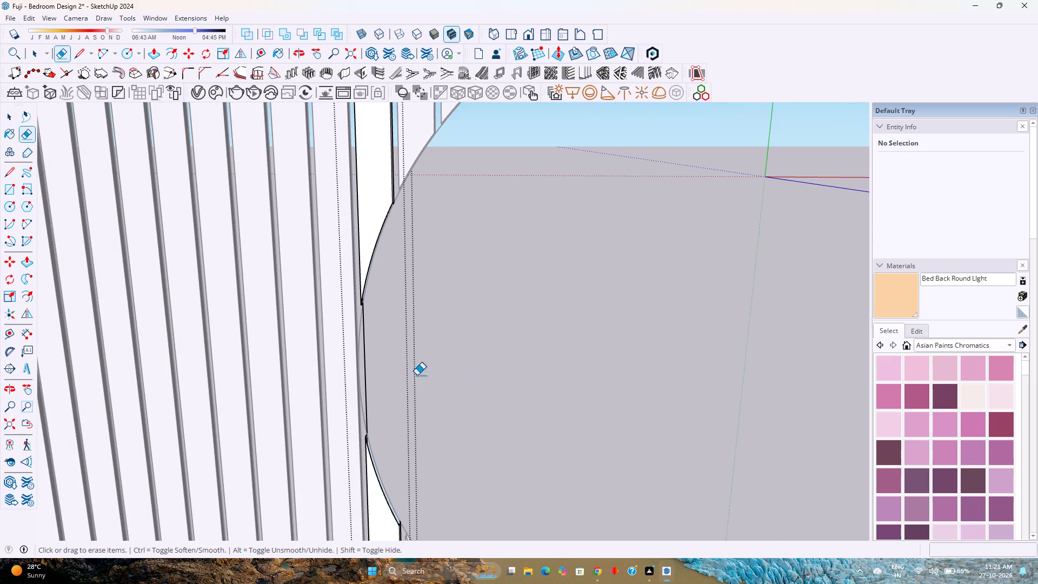
left_click_drag(387, 370, 364, 367)
scroll(411, 379, "down", 4)
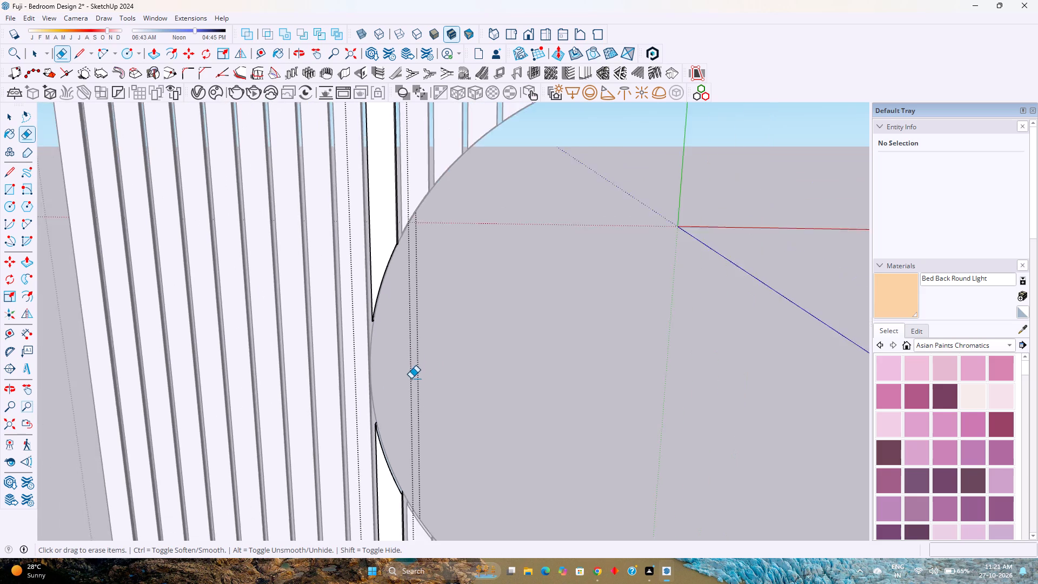
key("space")
scroll(410, 379, "down", 5)
key("Escape")
Fit the whole model in view and look over the trimmed louvres relative to the feature panel and room.
scroll(410, 379, "down", 5)
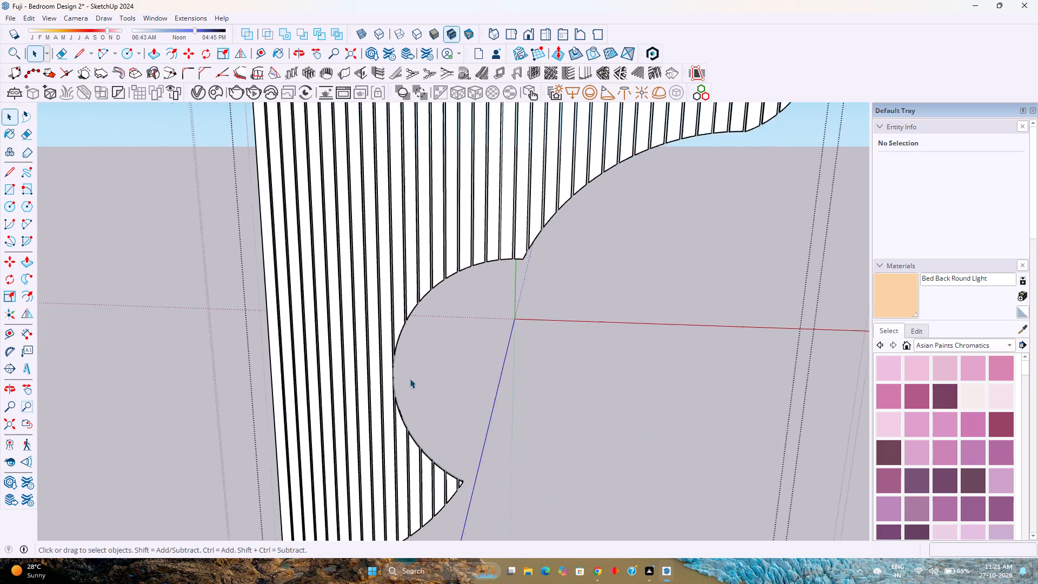
scroll(410, 379, "down", 5)
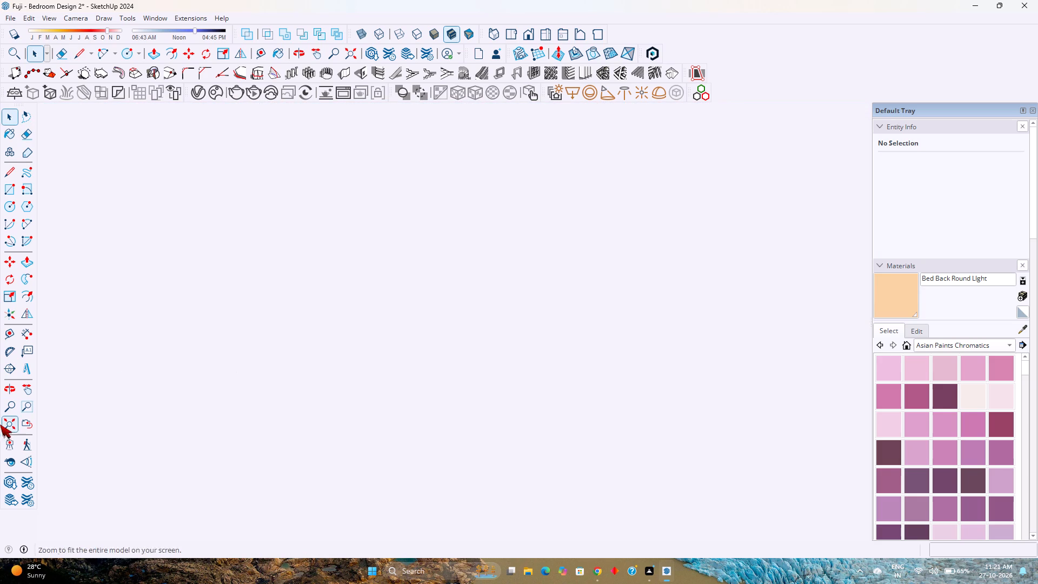
left_click(8, 429)
middle_click_drag(450, 191, 450, 191)
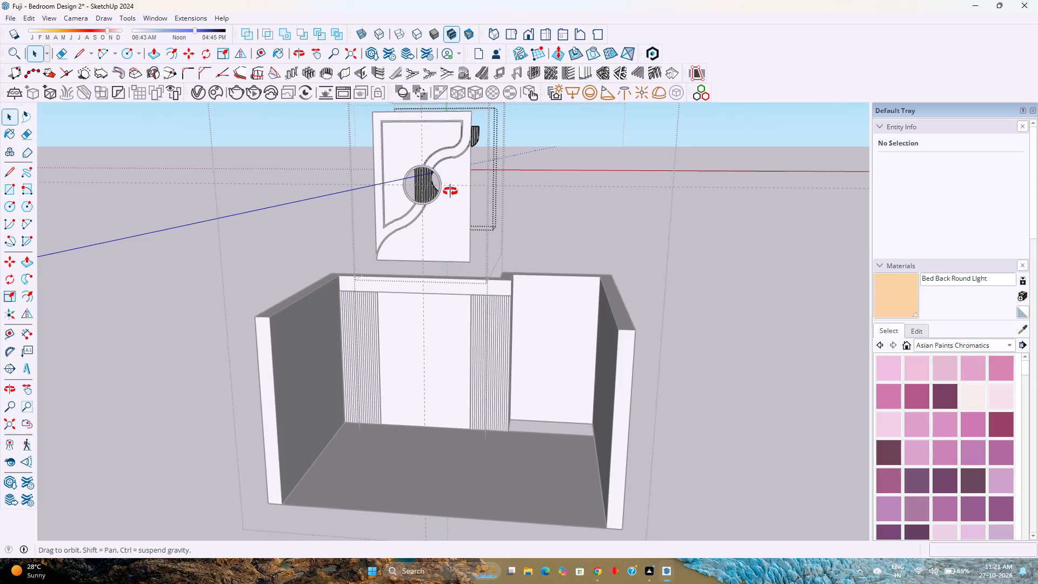
middle_click_drag(450, 191, 305, 218)
middle_click(302, 218)
middle_click_drag(447, 255, 545, 208)
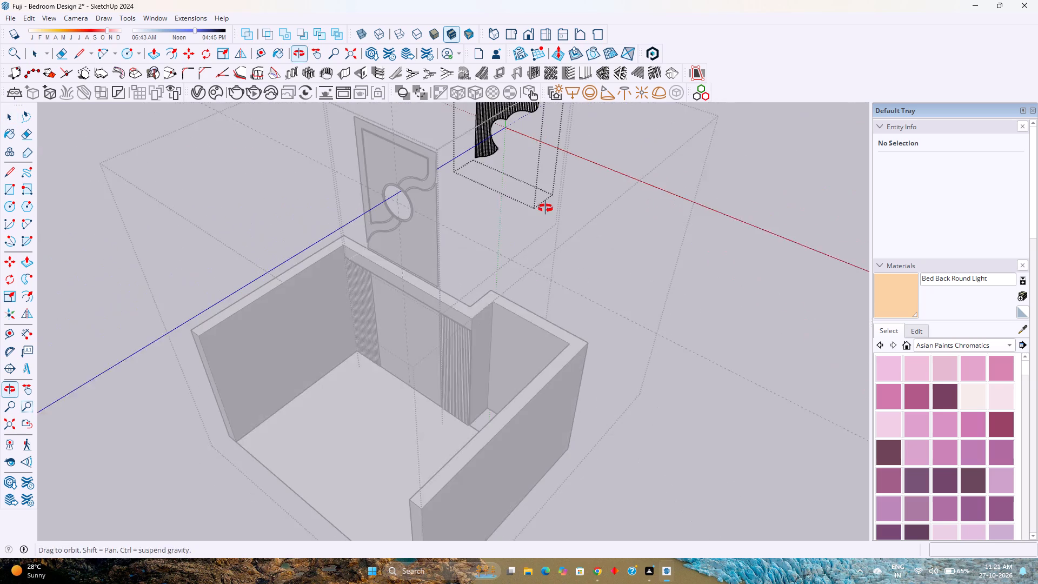
Select all the vertical louvre groups on the feature panel and explode them into loose geometry.
middle_click_drag(545, 208, 551, 203)
middle_click_drag(547, 214, 514, 395, "shift")
middle_click_drag(432, 372, 515, 308)
scroll(454, 357, "up", 1)
middle_click(515, 308)
scroll(415, 227, "up", 10)
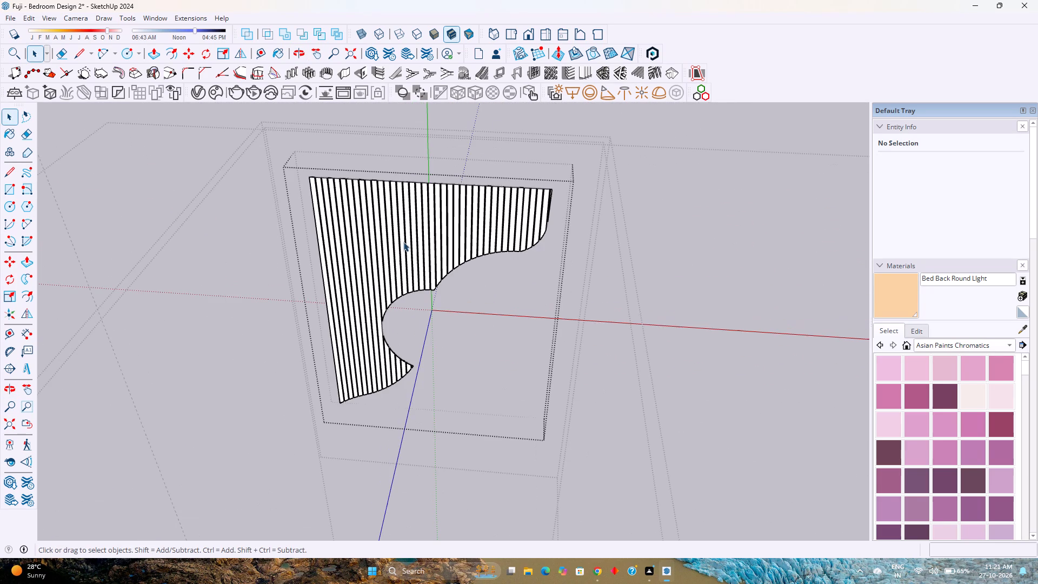
left_click_drag(305, 174, 573, 412)
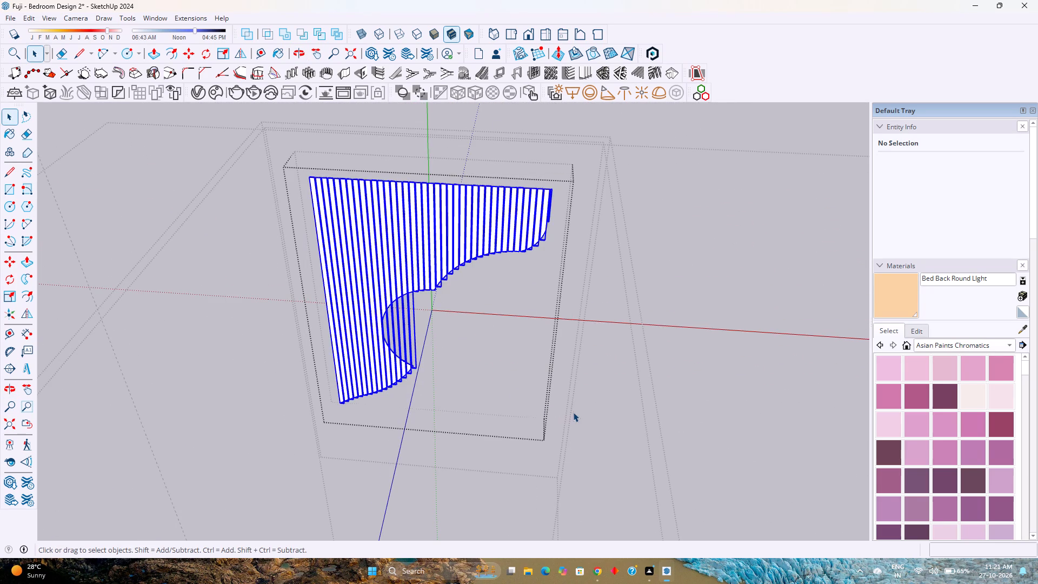
right_click(401, 245)
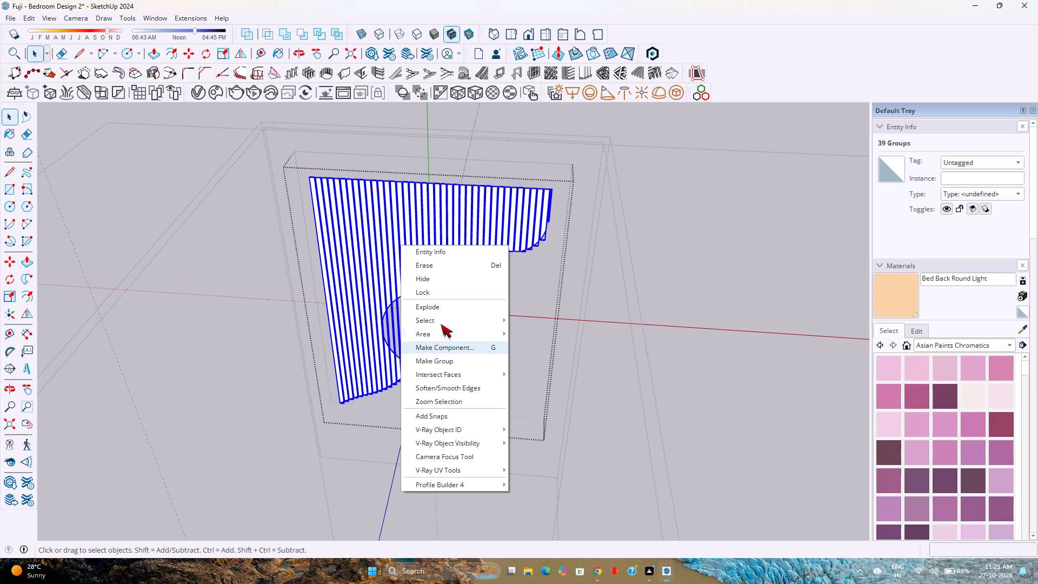
left_click(437, 306)
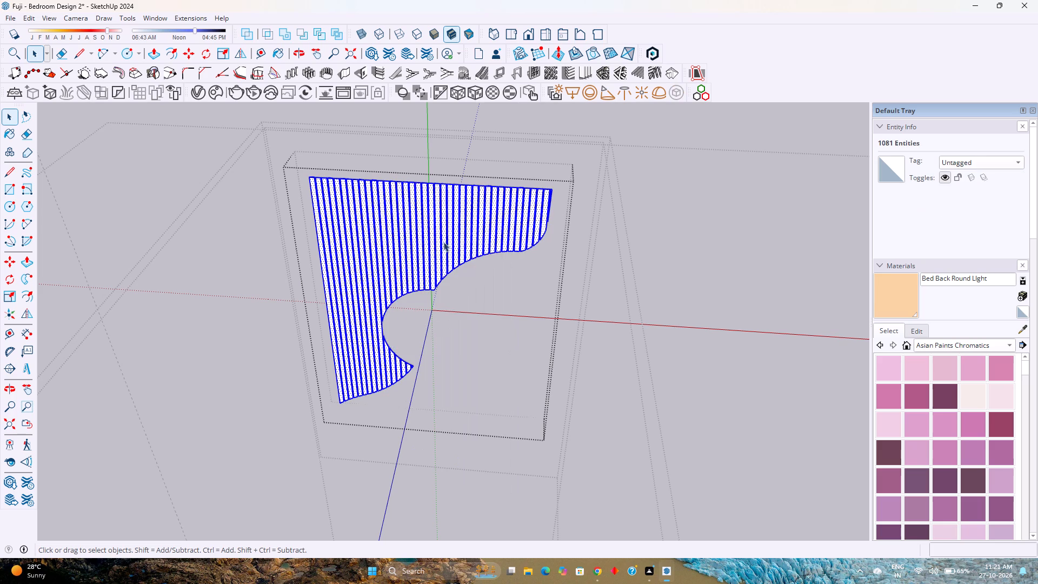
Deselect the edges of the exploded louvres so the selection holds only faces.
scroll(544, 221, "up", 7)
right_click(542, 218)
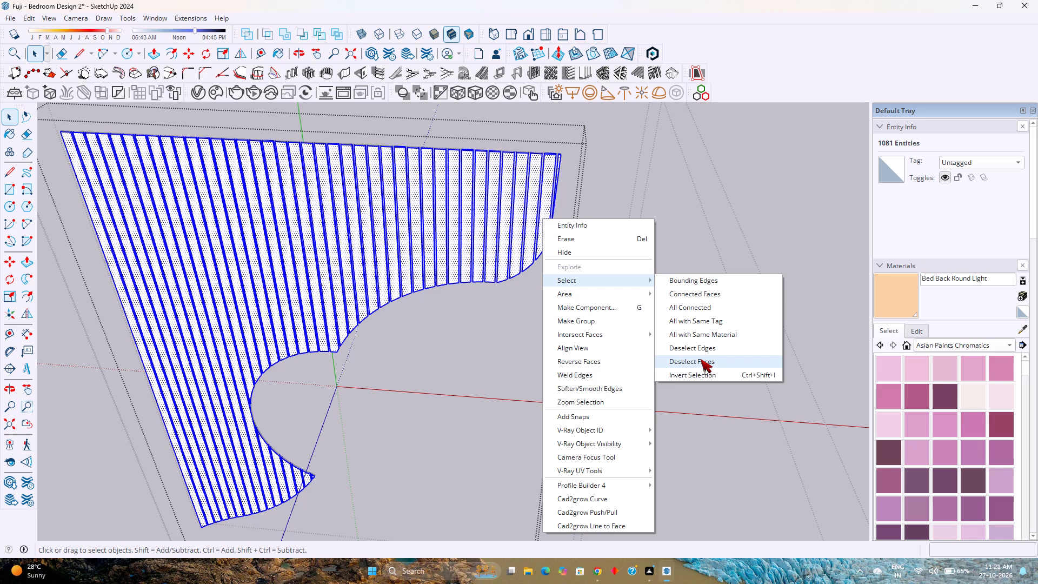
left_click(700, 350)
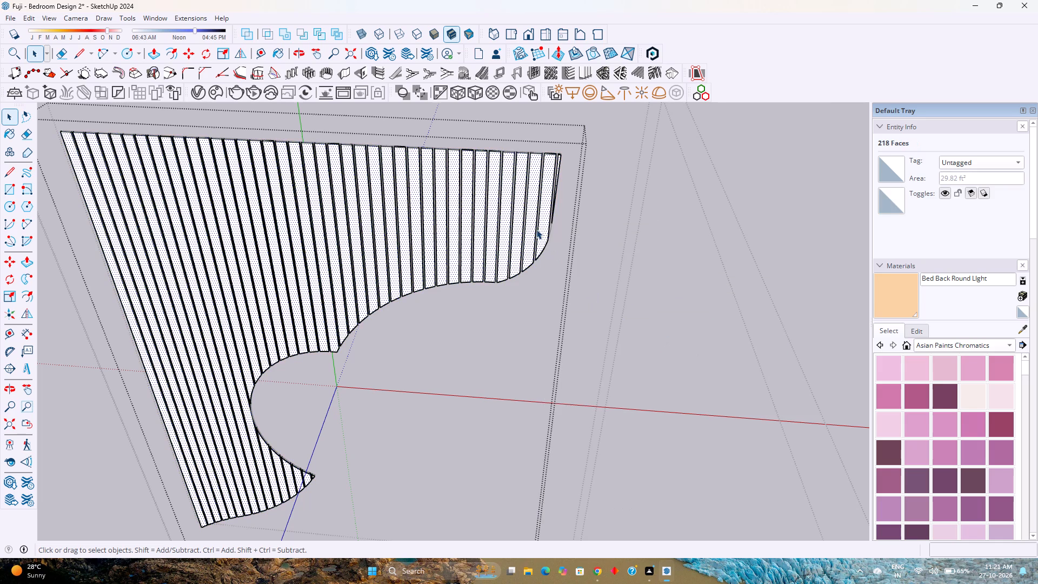
Select only the front face of the narrow outermost louvre at the panel's side edge to begin a front-face selection.
scroll(536, 229, "up", 2)
middle_click_drag(549, 224, 319, 281)
scroll(596, 224, "up", 3)
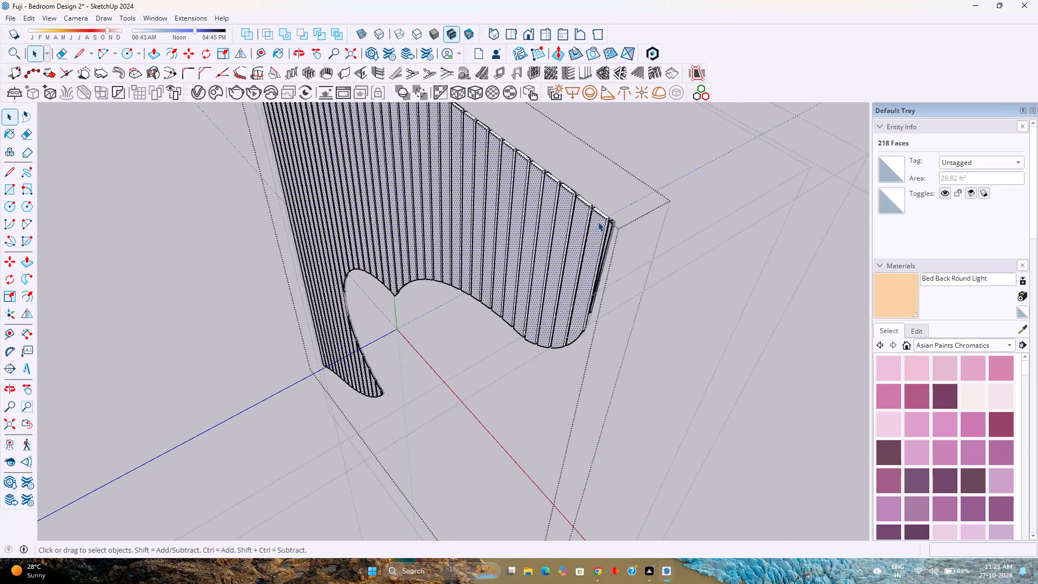
scroll(598, 222, "up", 10)
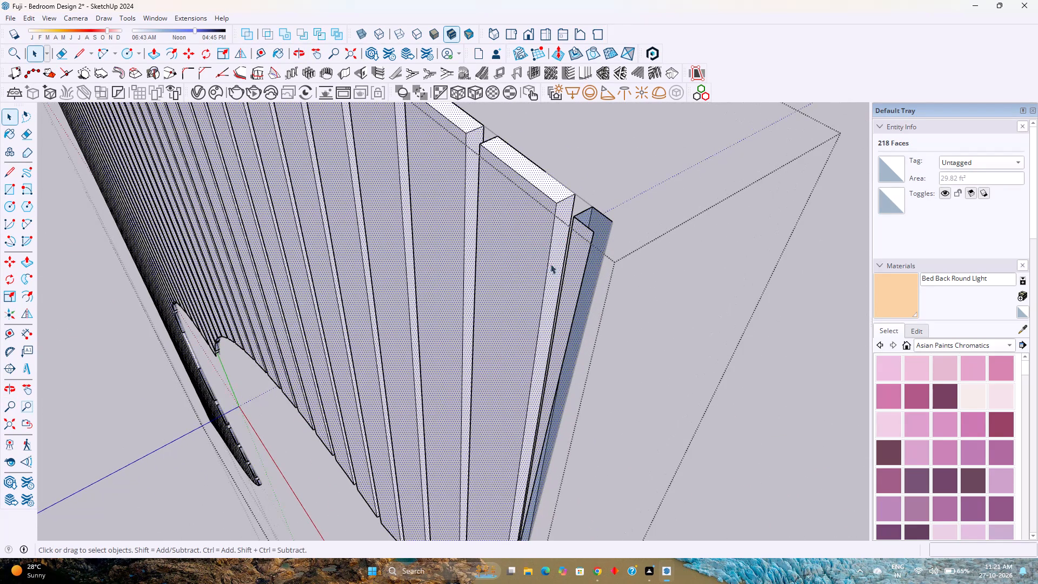
left_click(576, 280)
scroll(527, 300, "down", 5)
middle_click_drag(527, 300, 635, 235)
middle_click(635, 235)
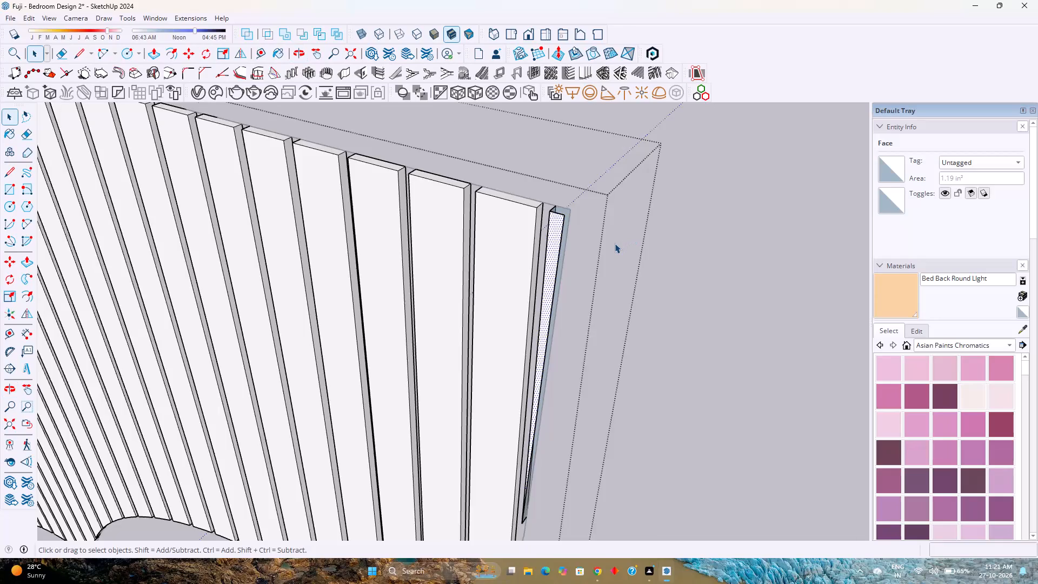
scroll(615, 243, "down", 7)
scroll(593, 303, "up", 4)
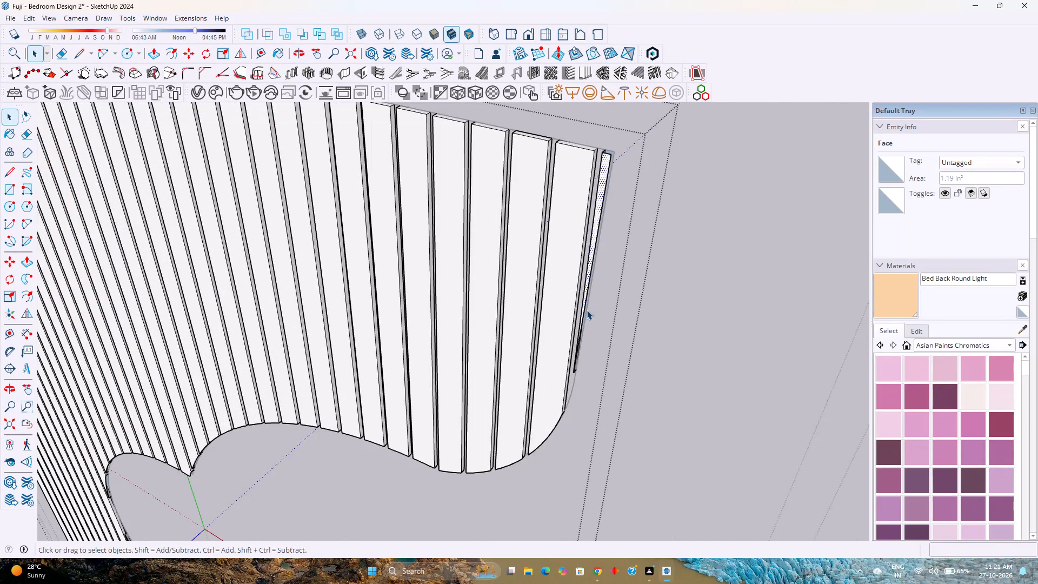
middle_click_drag(587, 310, 517, 299)
middle_click_drag(509, 298, 497, 298)
middle_click(497, 298)
middle_click_drag(496, 298, 510, 295)
middle_click_drag(521, 292, 526, 291)
middle_click(565, 277)
scroll(565, 279, "down", 3)
middle_click_drag(523, 281, 591, 247)
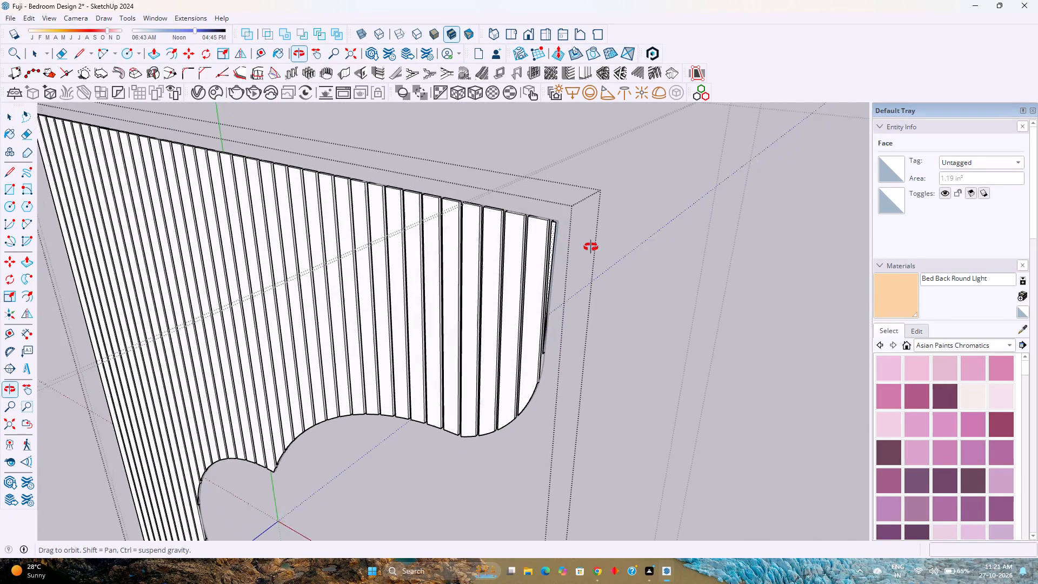
middle_click(591, 247)
middle_click_drag(591, 247, 590, 247)
Add the front faces of the next sixteen louvres inward, above the panel's outer curve, to the selection.
left_click(538, 249, "ctrl")
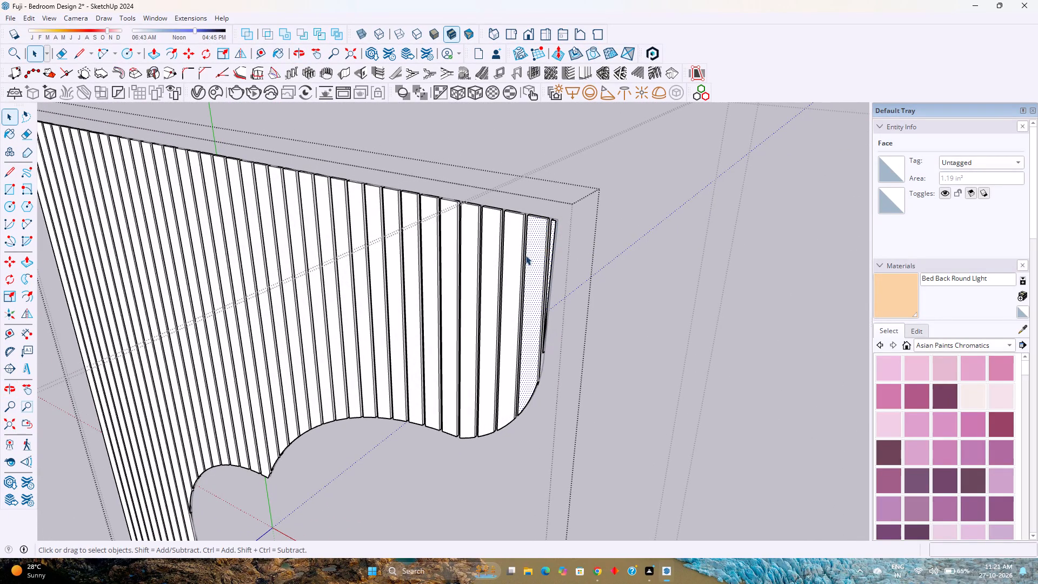
left_click(513, 253, "ctrl")
left_click(489, 259, "ctrl")
left_click(466, 262, "ctrl")
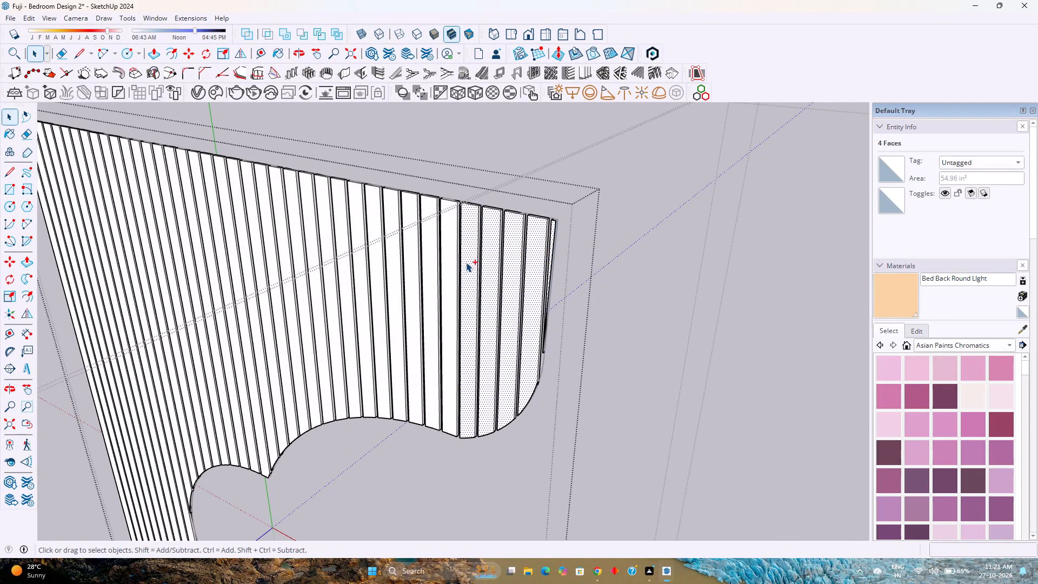
left_click(447, 266, "ctrl")
left_click(431, 267, "ctrl")
left_click(412, 272, "ctrl")
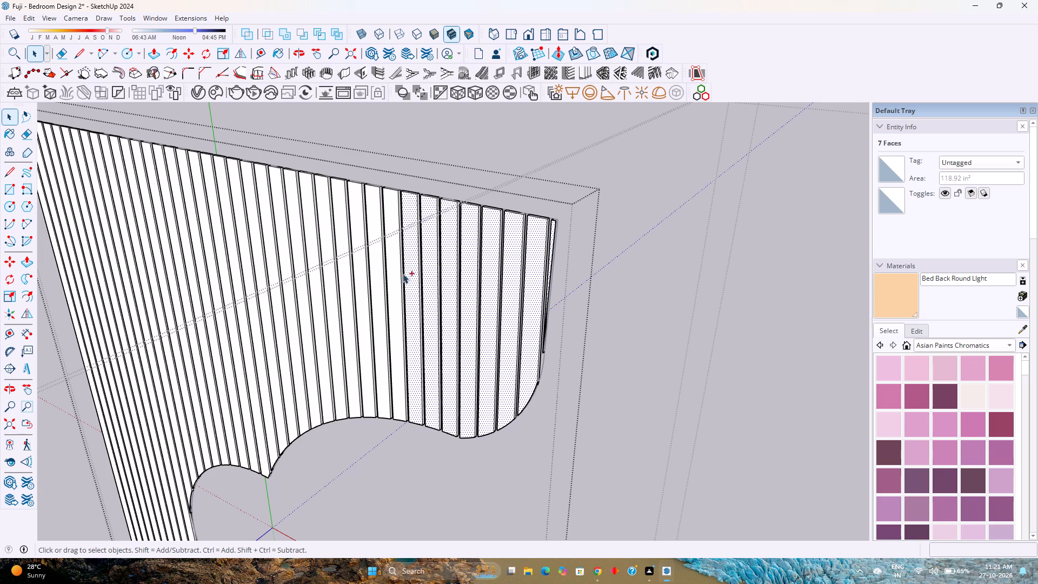
left_click(394, 281, "ctrl")
left_click(379, 283, "ctrl")
left_click(365, 290, "ctrl")
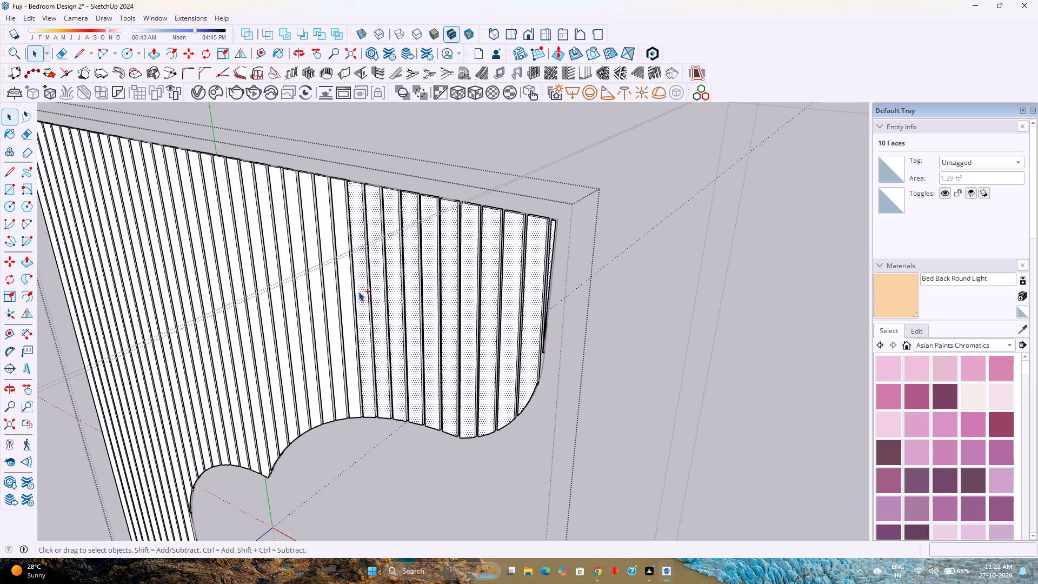
left_click(345, 293, "ctrl")
left_click(330, 302, "ctrl")
left_click(320, 307, "ctrl")
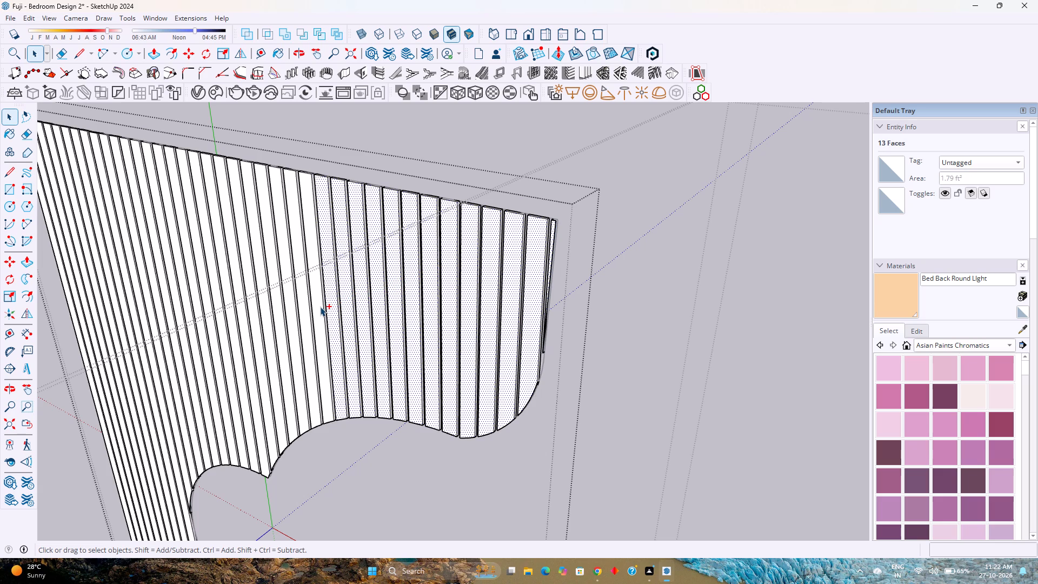
left_click(304, 316, "ctrl")
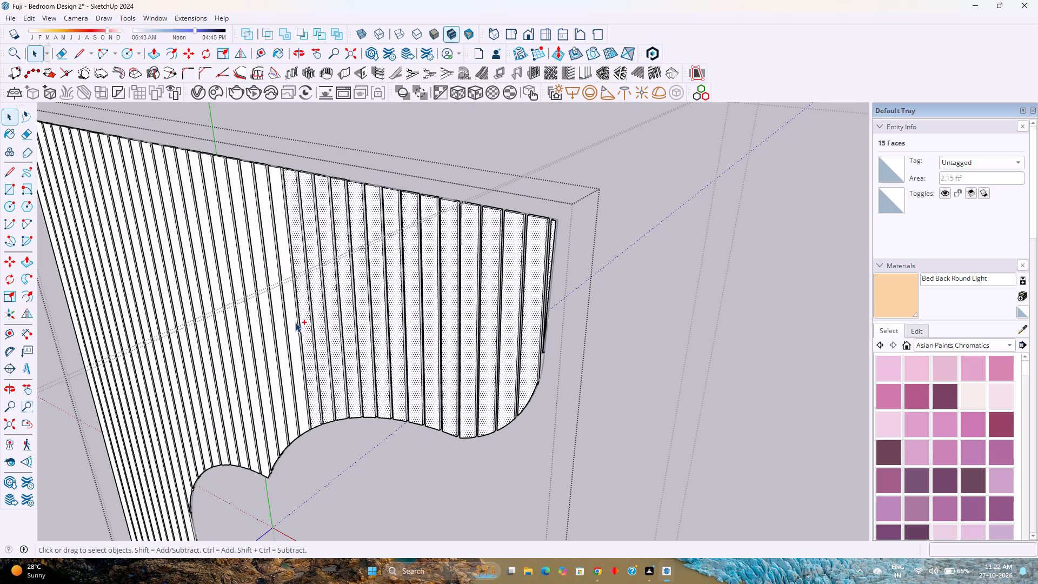
left_click(295, 322, "ctrl")
left_click(278, 331, "ctrl")
Extend the front-face selection across the next nine louvres, continuing over the start of the round cutout.
scroll(292, 321, "down", 3)
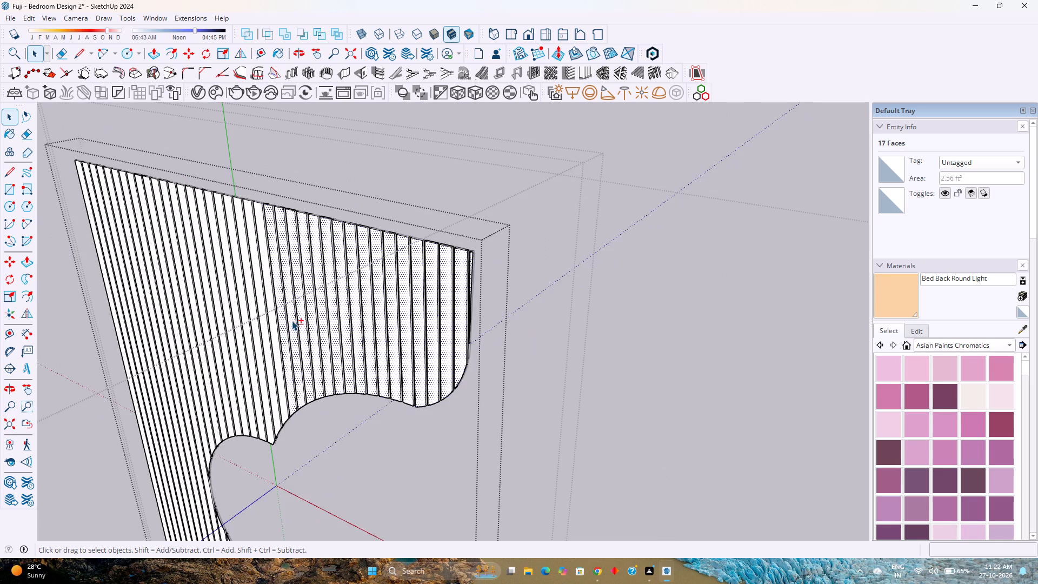
middle_click_drag(303, 316, 529, 190, "shift")
middle_click(529, 190, "shift")
middle_click(530, 189, "shift")
left_click(411, 230, "ctrl")
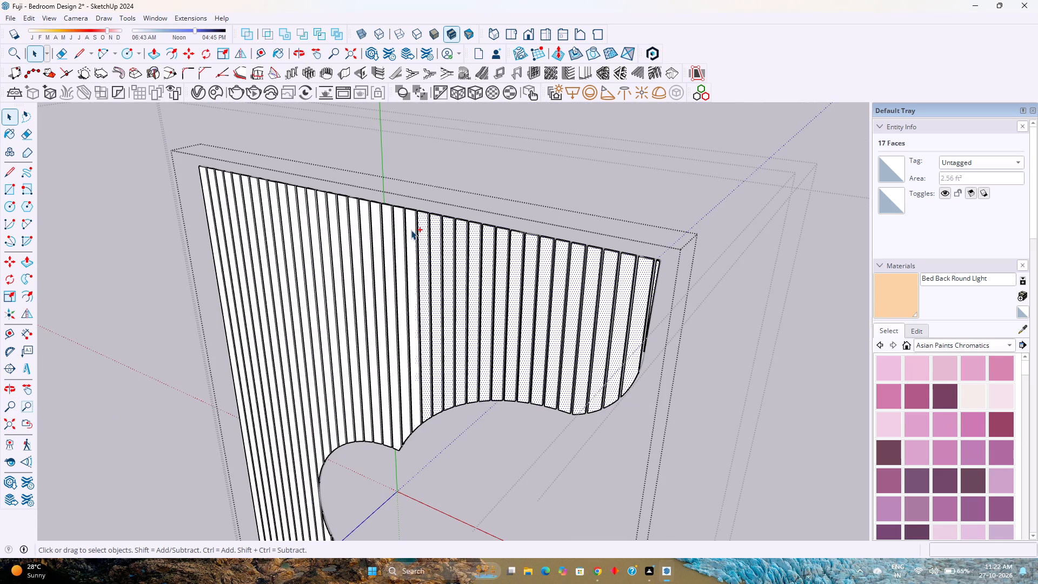
left_click(397, 234, "ctrl")
left_click(385, 240, "ctrl")
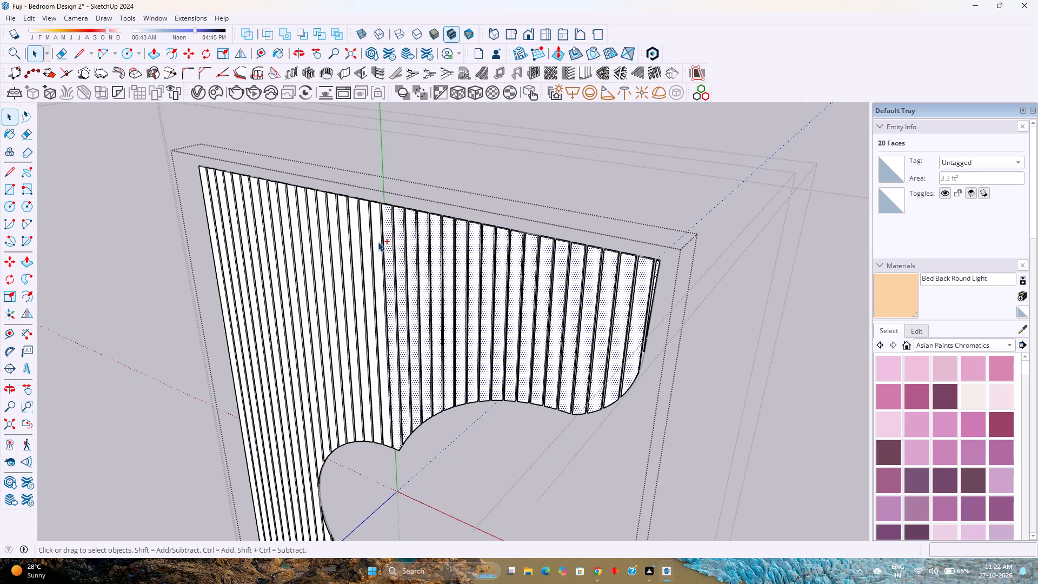
left_click(378, 242, "ctrl")
left_click(365, 251, "ctrl")
left_click(357, 259, "ctrl")
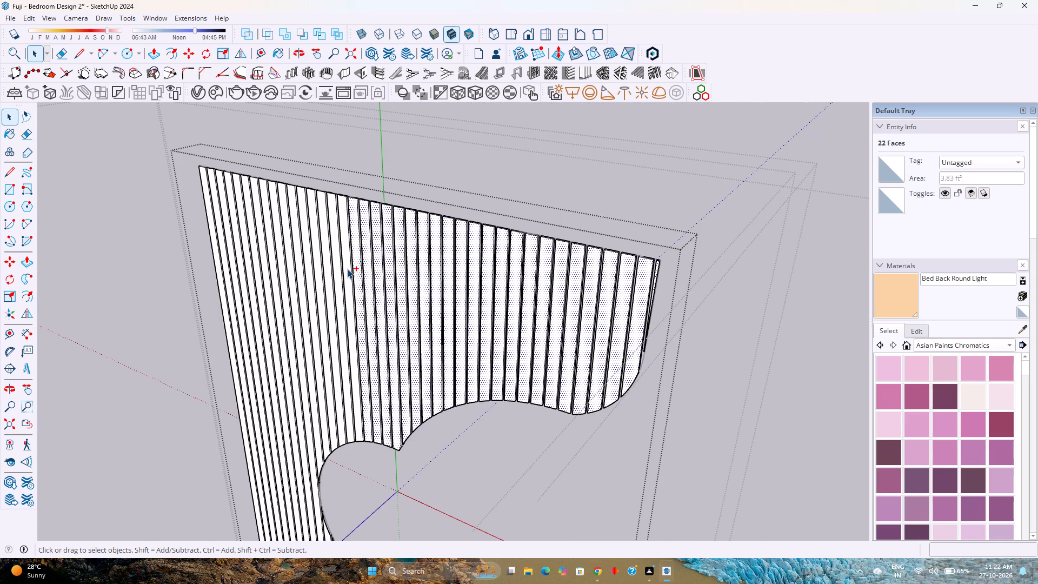
left_click(347, 269, "ctrl")
left_click(337, 258, "ctrl")
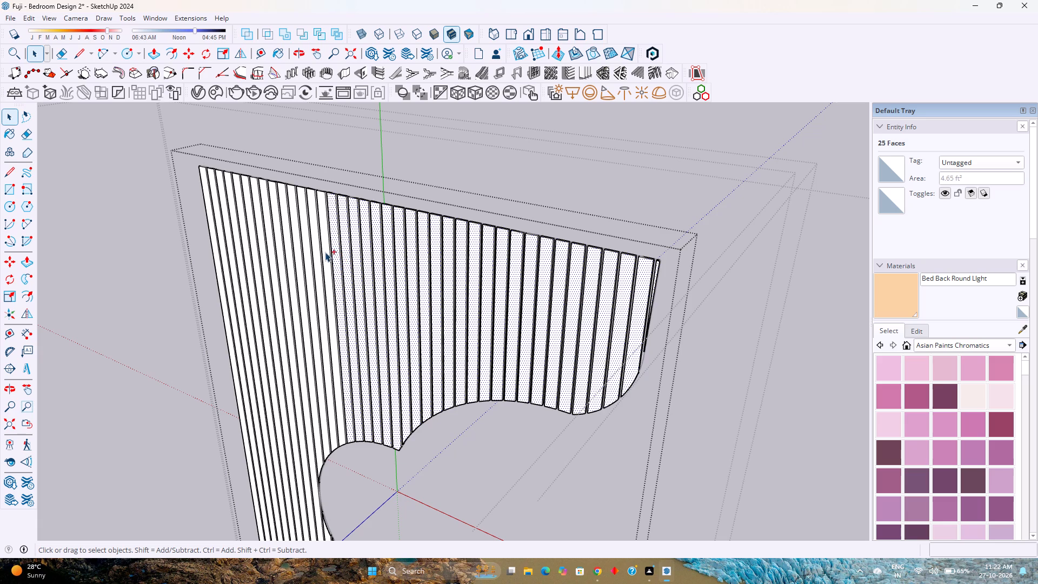
left_click(323, 250, "ctrl")
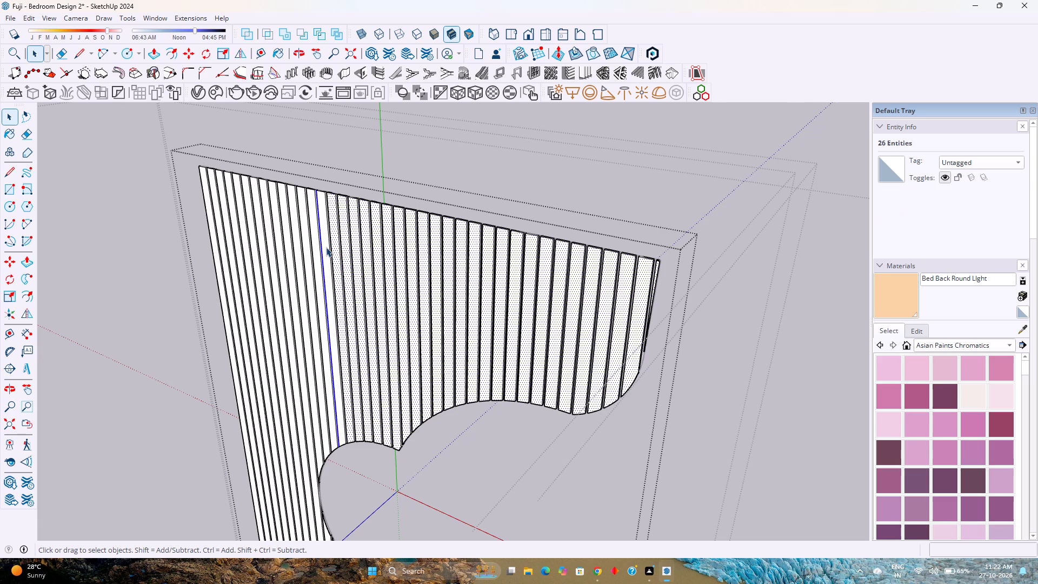
left_click(326, 247, "ctrl")
Add the front faces of the remaining tall louvres to the selection, through to the last one at the panel's far side.
scroll(317, 249, "up", 3)
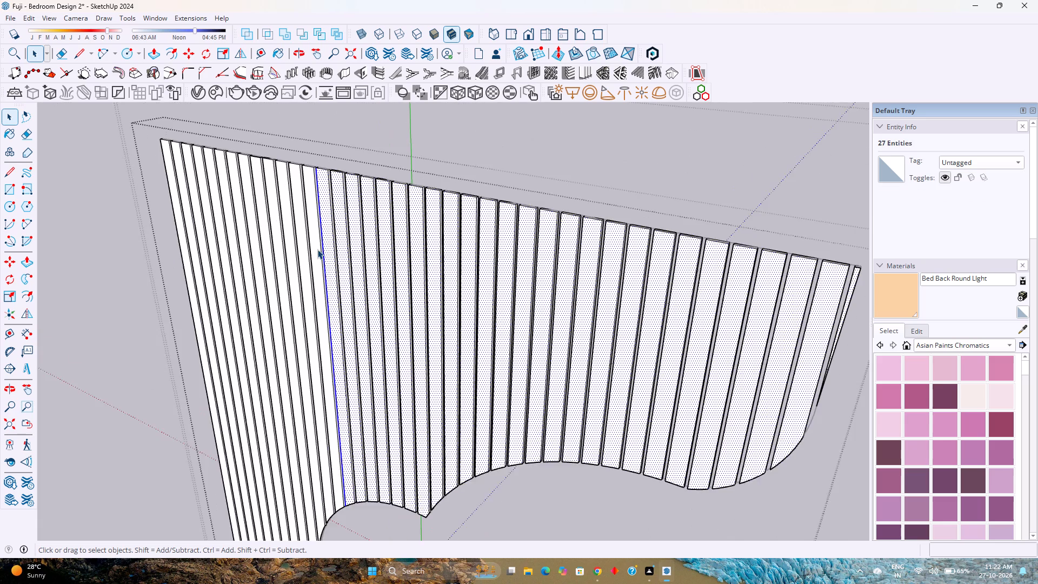
scroll(317, 249, "up", 2)
left_click(314, 245, "ctrl")
left_click(301, 250, "ctrl")
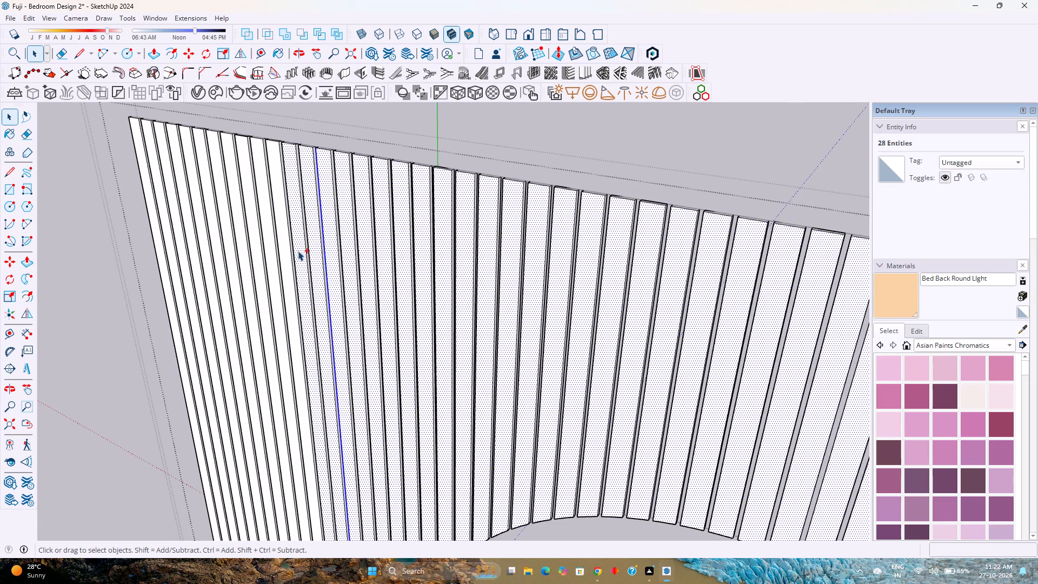
left_click(285, 253, "ctrl")
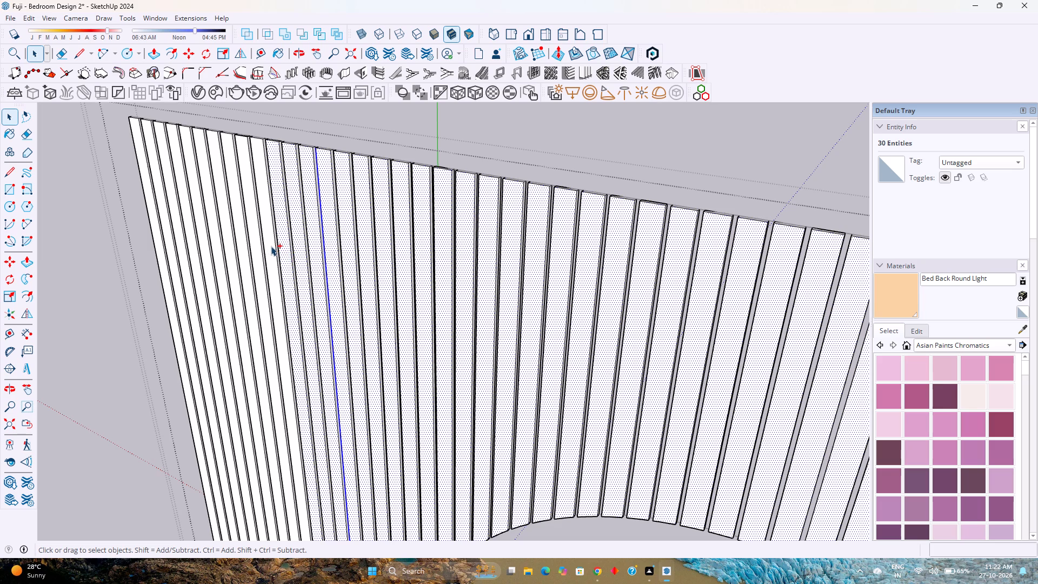
left_click(271, 246, "ctrl")
left_click(258, 249, "ctrl")
left_click(242, 250, "ctrl")
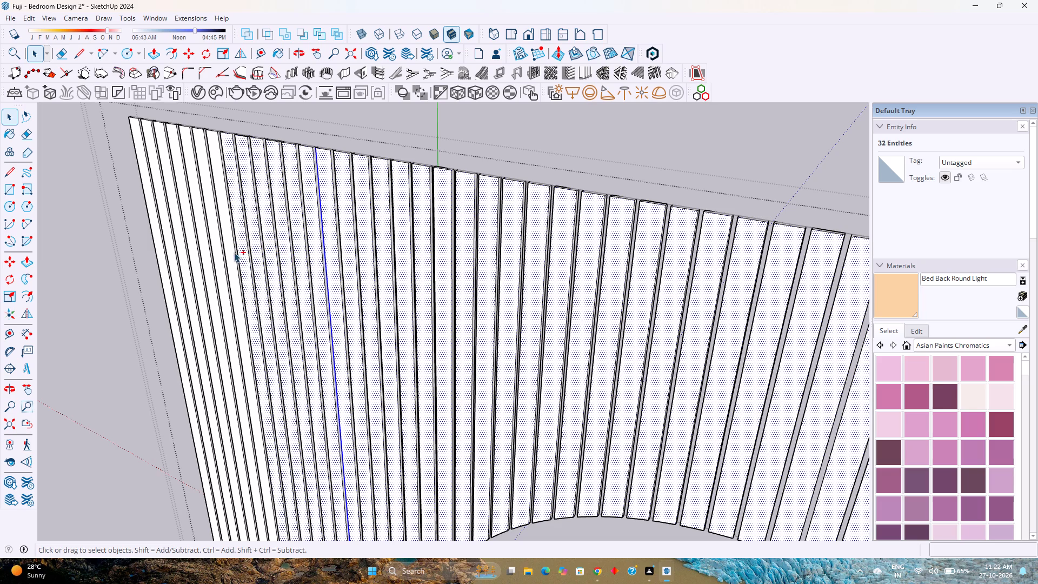
left_click(230, 255, "ctrl")
left_click(217, 262, "ctrl")
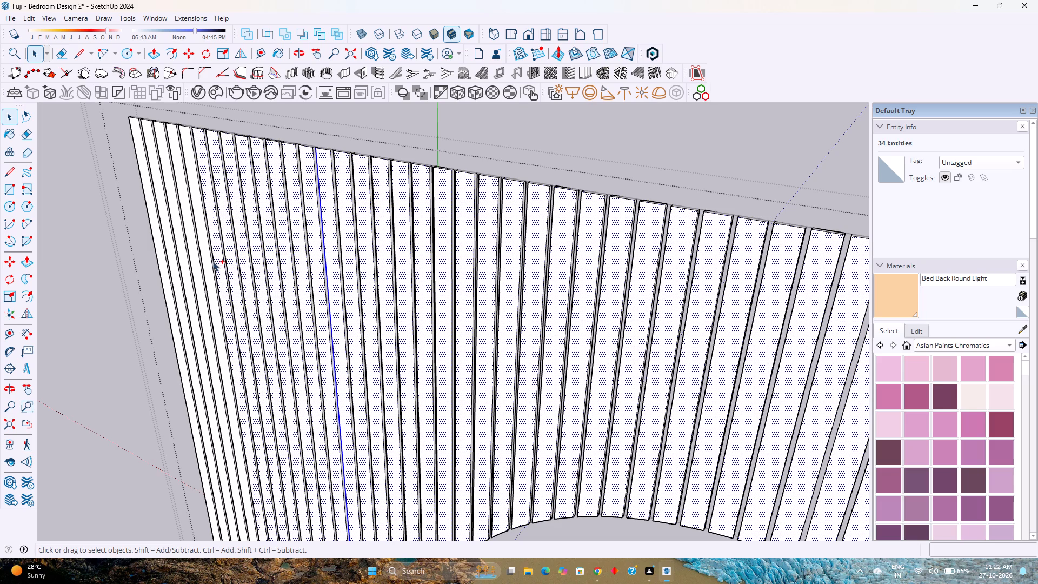
left_click(208, 262, "ctrl")
left_click(195, 272, "ctrl")
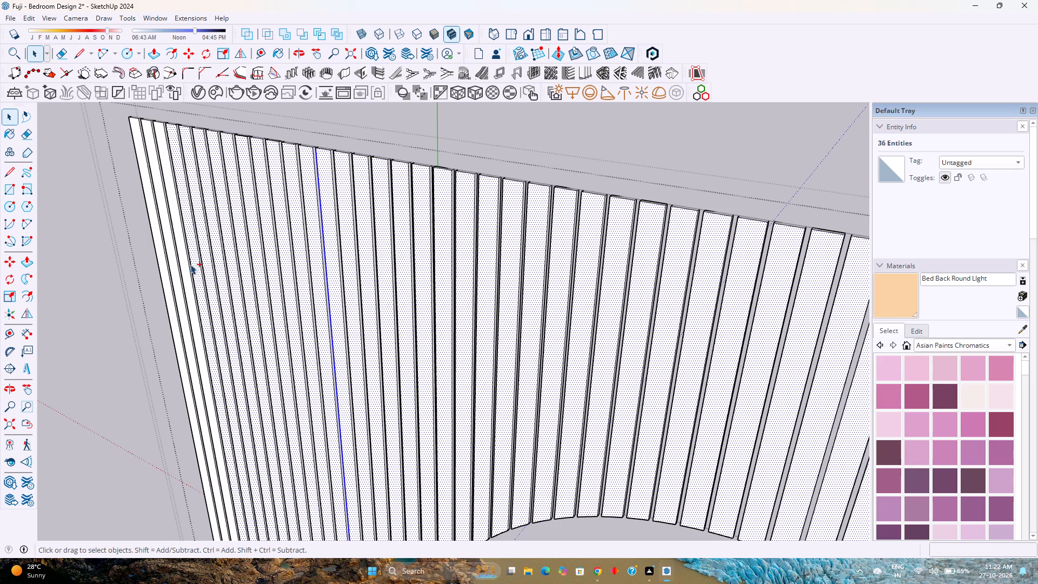
left_click(181, 257, "ctrl")
left_click(175, 260, "ctrl")
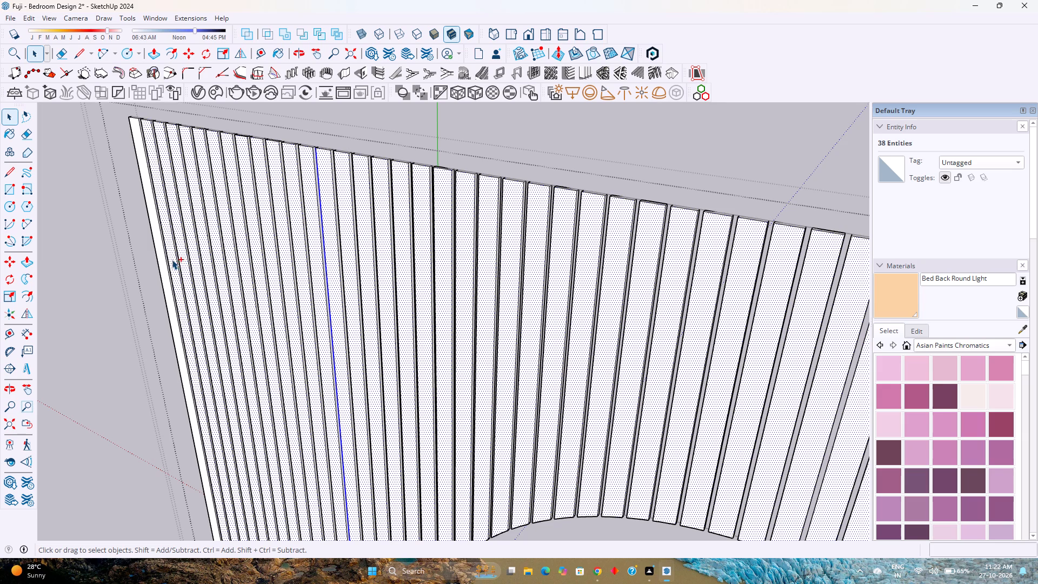
left_click(162, 251, "ctrl")
Add the front faces of the last six short louvres beside the round cutout's lower curve, including the small tip piece, to the selection.
scroll(269, 253, "down", 10)
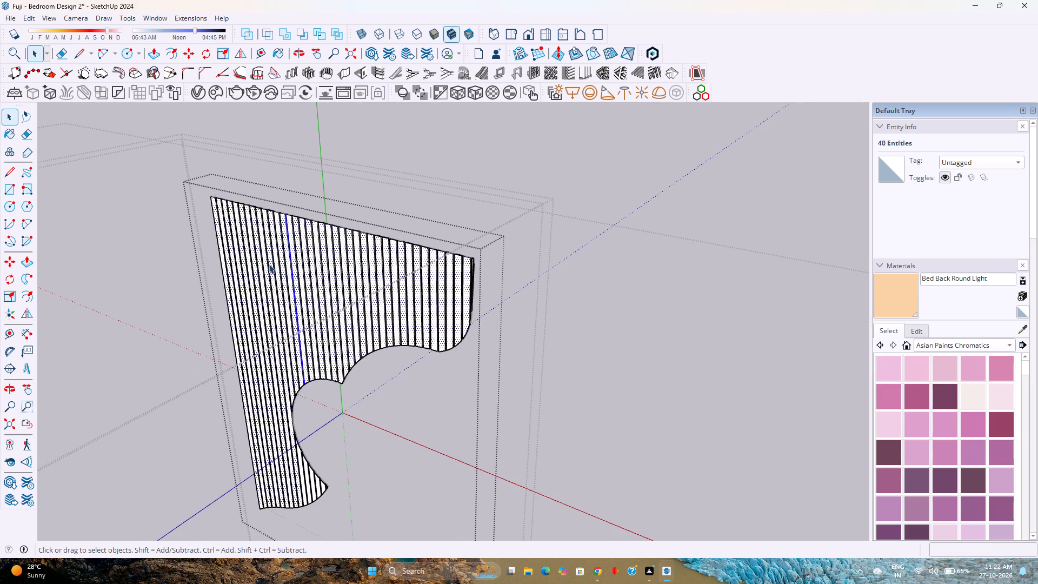
scroll(295, 482, "up", 8)
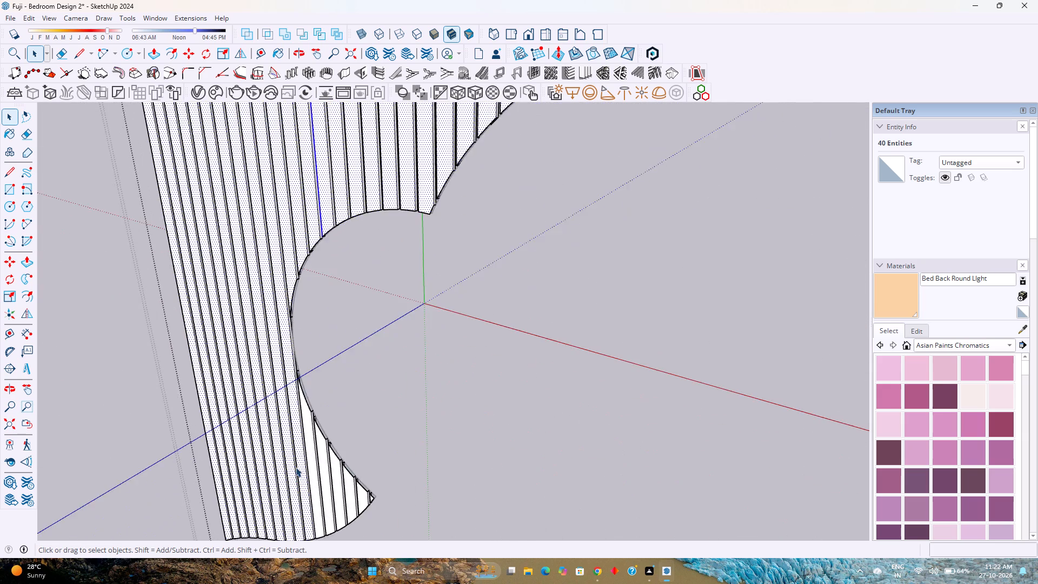
scroll(296, 467, "up", 4)
left_click(316, 421, "ctrl")
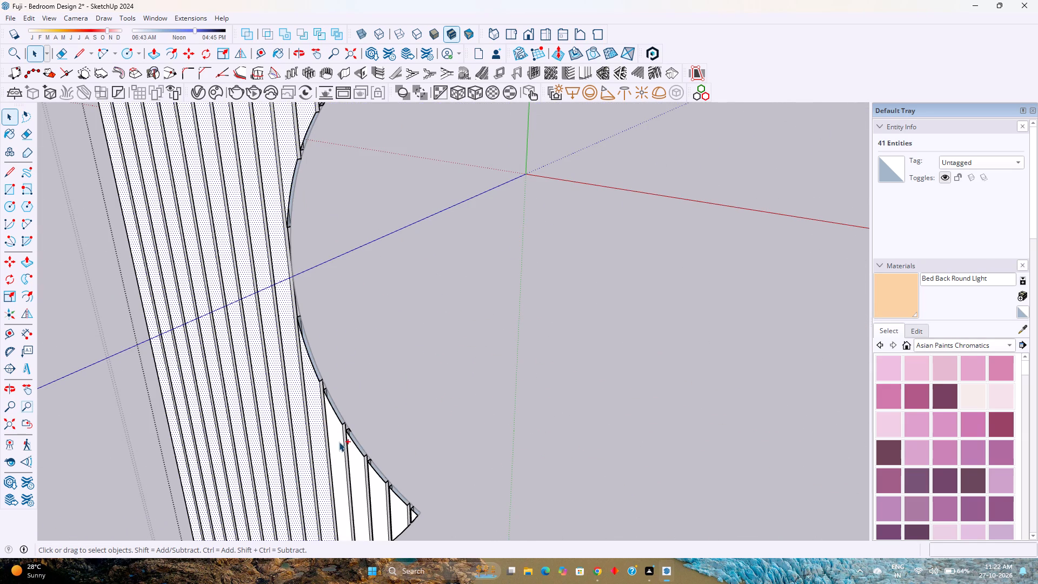
left_click(334, 435, "ctrl")
left_click(354, 465, "ctrl")
left_click(373, 498, "ctrl")
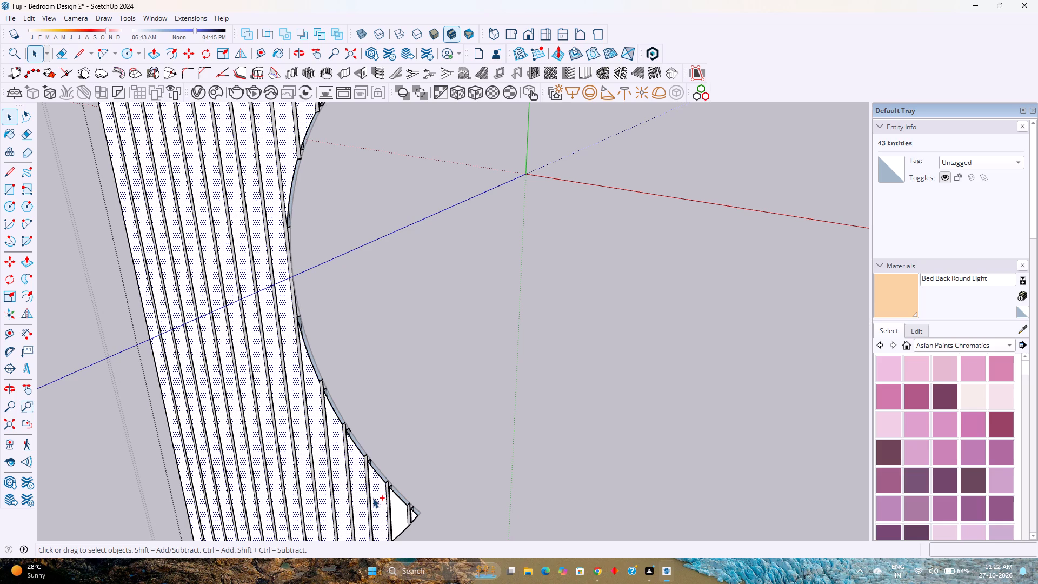
left_click(401, 517, "ctrl")
scroll(410, 520, "up", 8)
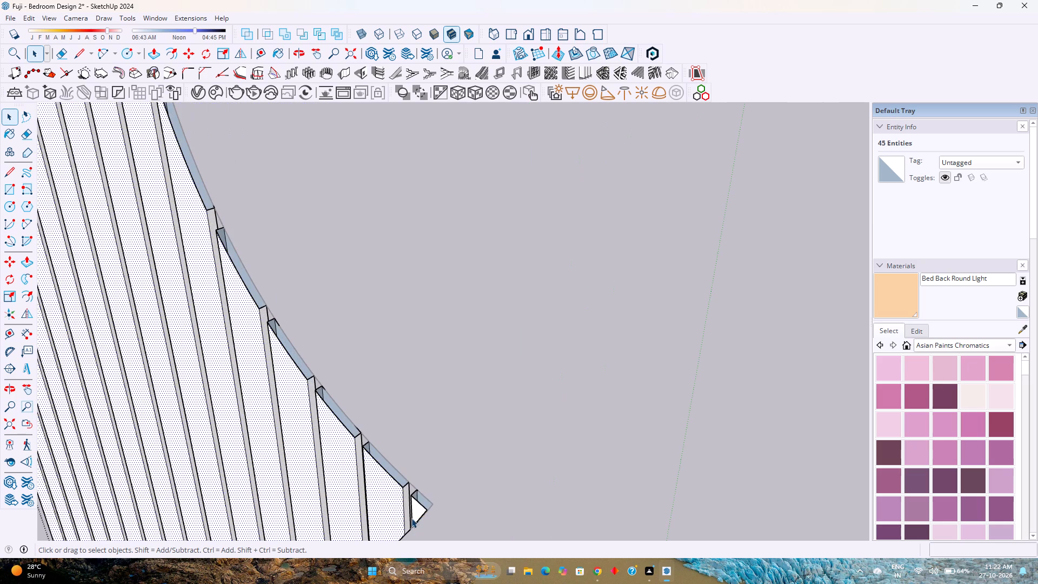
left_click(416, 512, "ctrl")
scroll(417, 507, "down", 10)
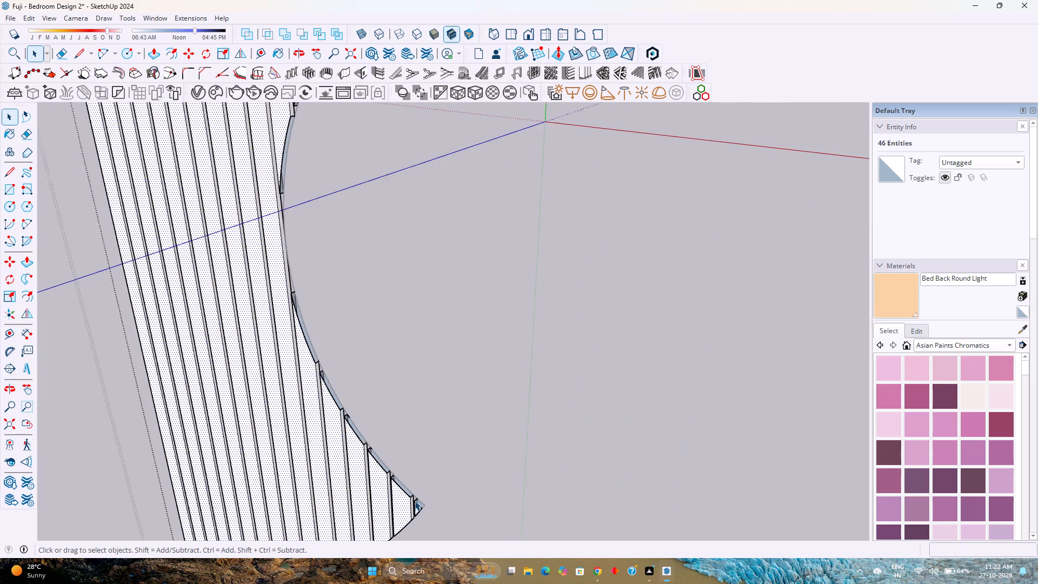
Copy the selected front faces about 5' 5 15/16" along the red axis, clear of the original louvres, and clear the selection.
scroll(415, 501, "down", 6)
scroll(410, 436, "up", 1, "shift")
middle_click_drag(410, 435, 397, 391, "shift")
scroll(397, 390, "down", 8)
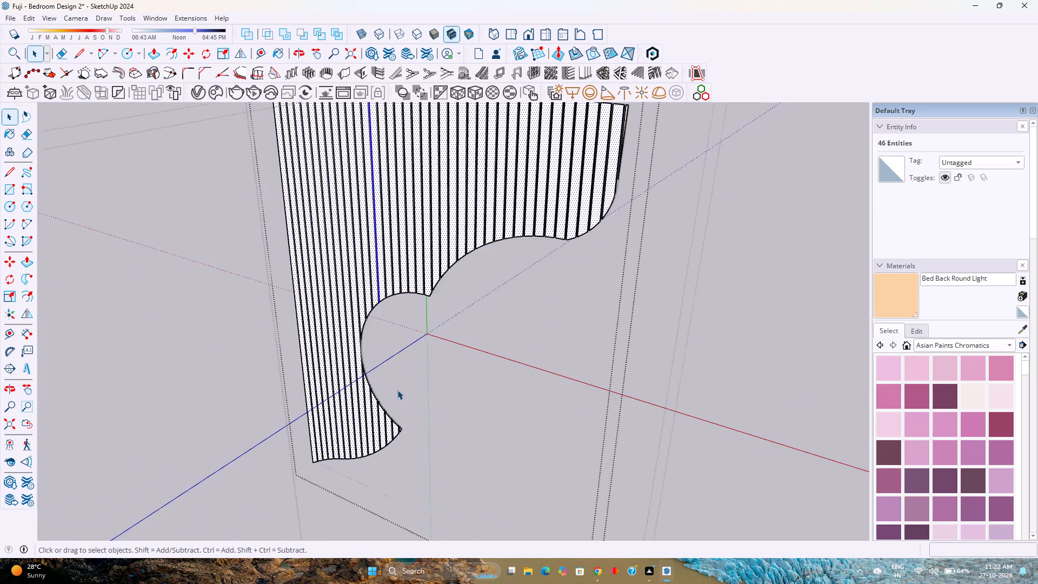
scroll(397, 390, "down", 2)
key("m")
left_click(452, 357)
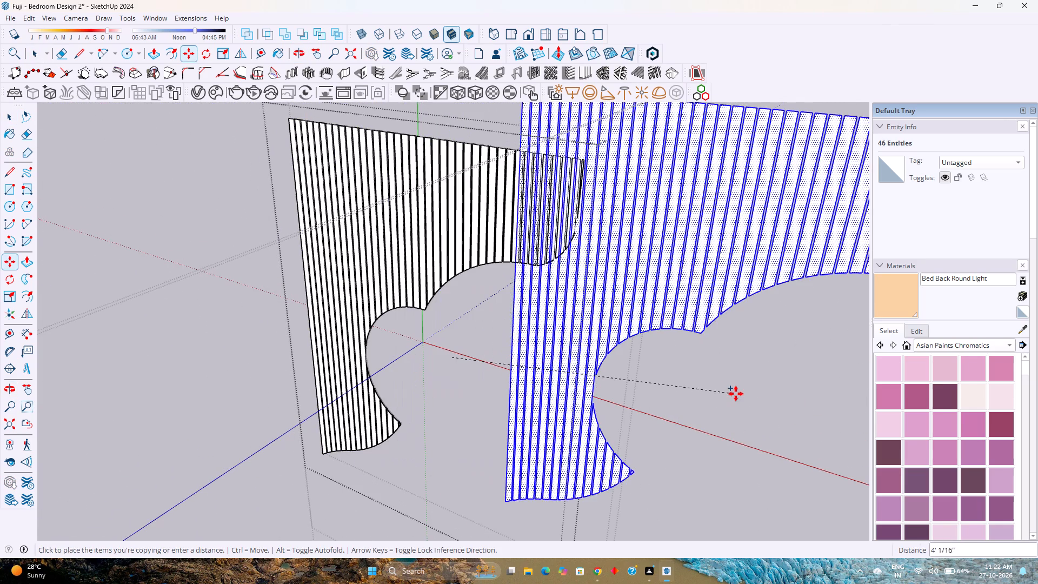
key("Right")
scroll(782, 414, "down", 2)
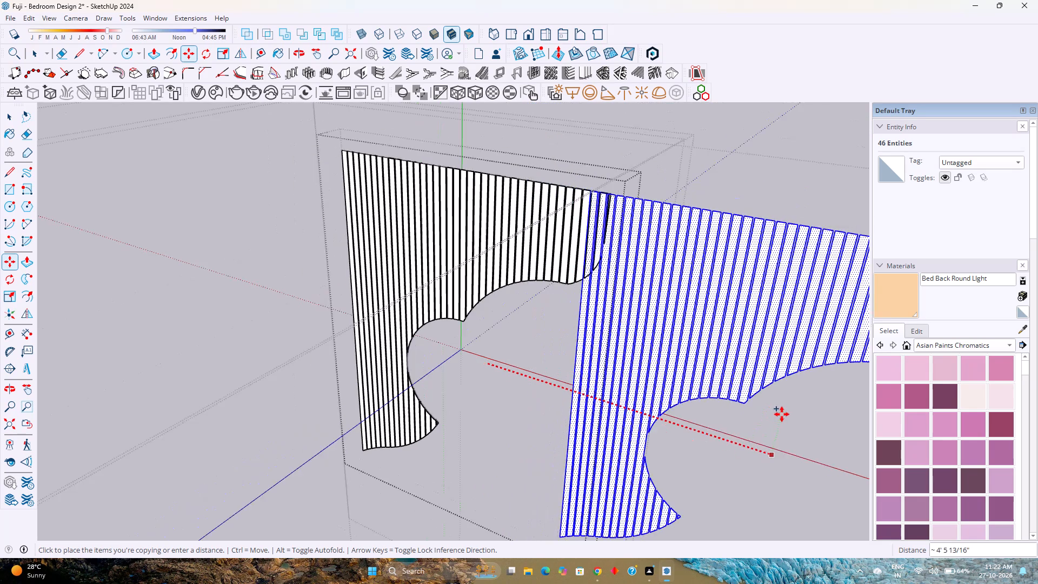
middle_click_drag(772, 410, 598, 351, "shift")
left_click(675, 379)
key("space")
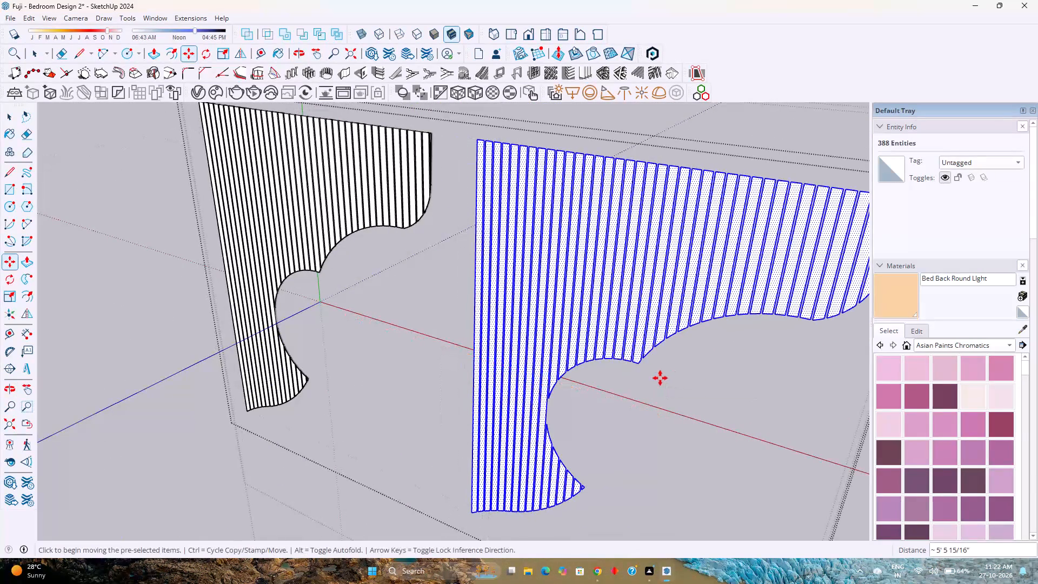
scroll(491, 343, "up", 3)
scroll(491, 343, "down", 5)
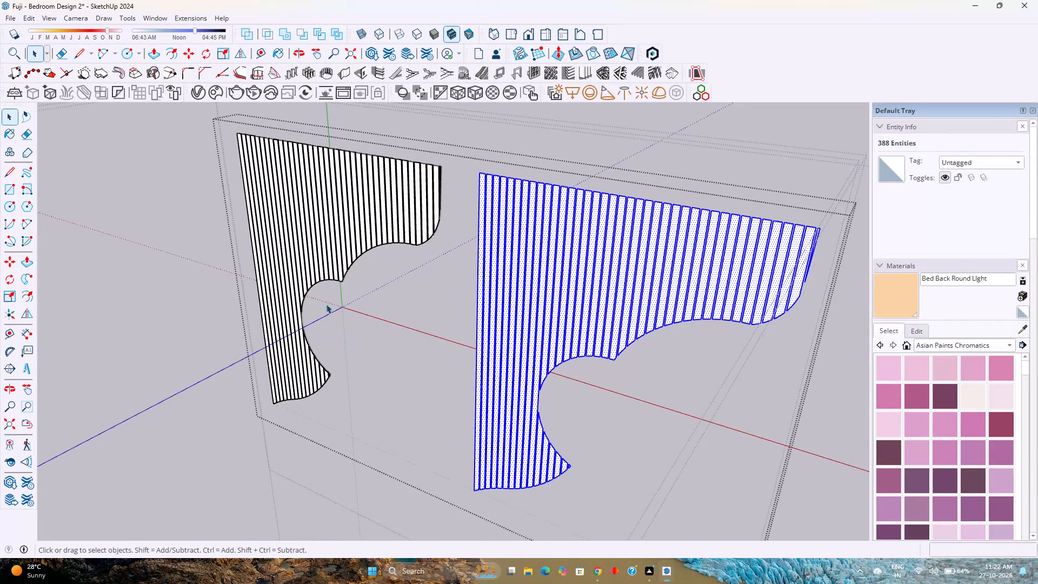
left_click(421, 339)
Push/Pull the narrow outermost face at the far side of the copied set to a thickness of 0.125 inches.
scroll(797, 264, "up", 4)
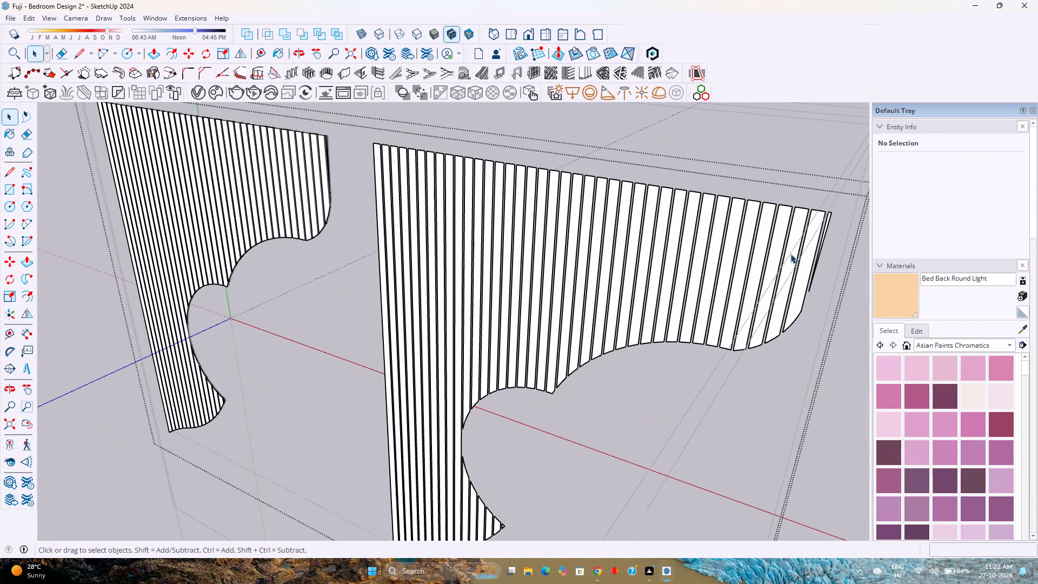
scroll(790, 253, "up", 1)
scroll(825, 222, "up", 1)
middle_click_drag(825, 222, 729, 255)
middle_click_drag(745, 252, 755, 249)
middle_click(755, 249)
middle_click(755, 249)
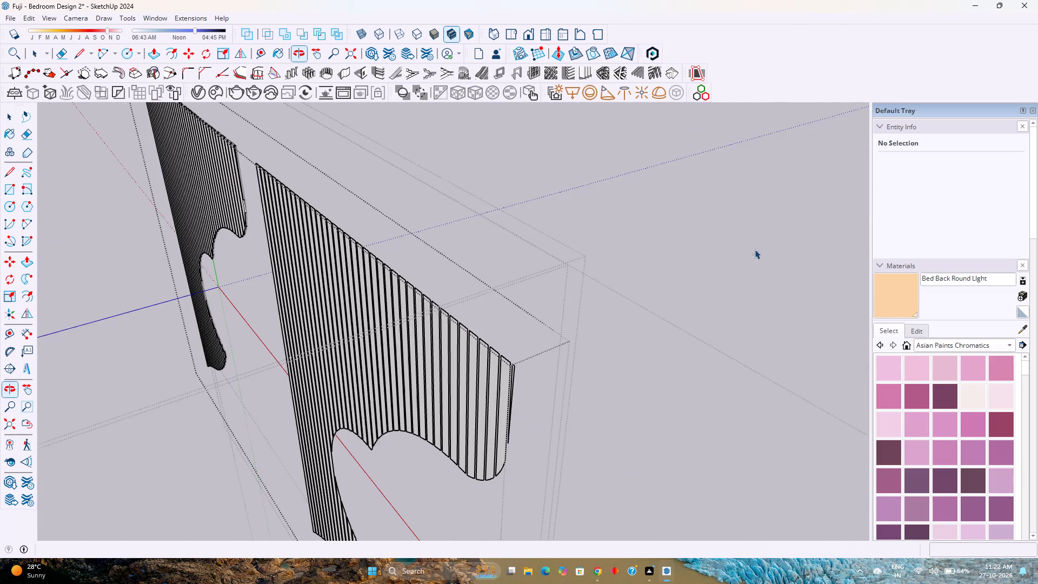
middle_click_drag(747, 253, 648, 265, "shift")
middle_click_drag(435, 378, 516, 355)
scroll(464, 383, "up", 4)
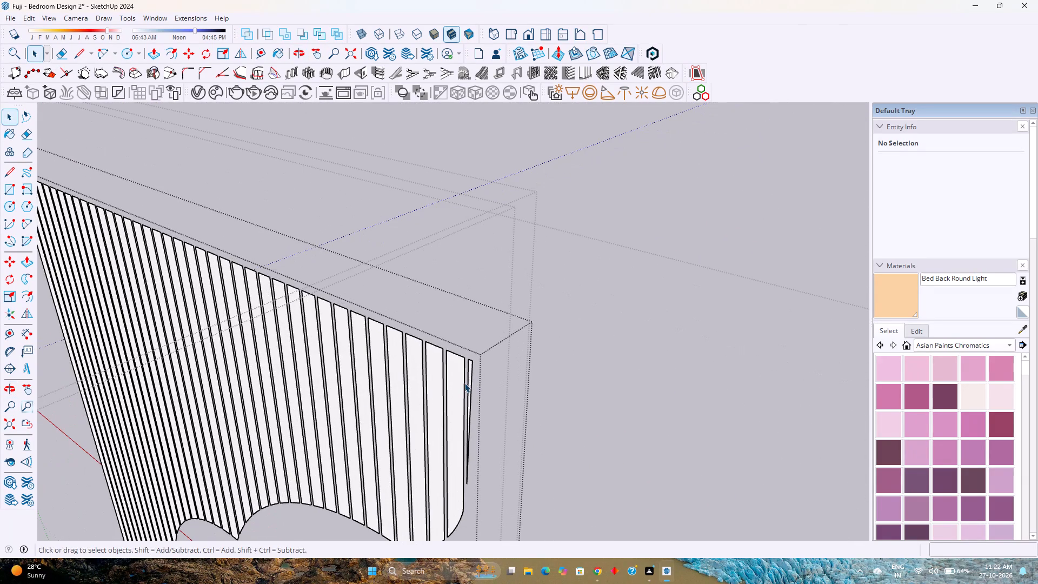
scroll(465, 382, "up", 7)
left_click(473, 355)
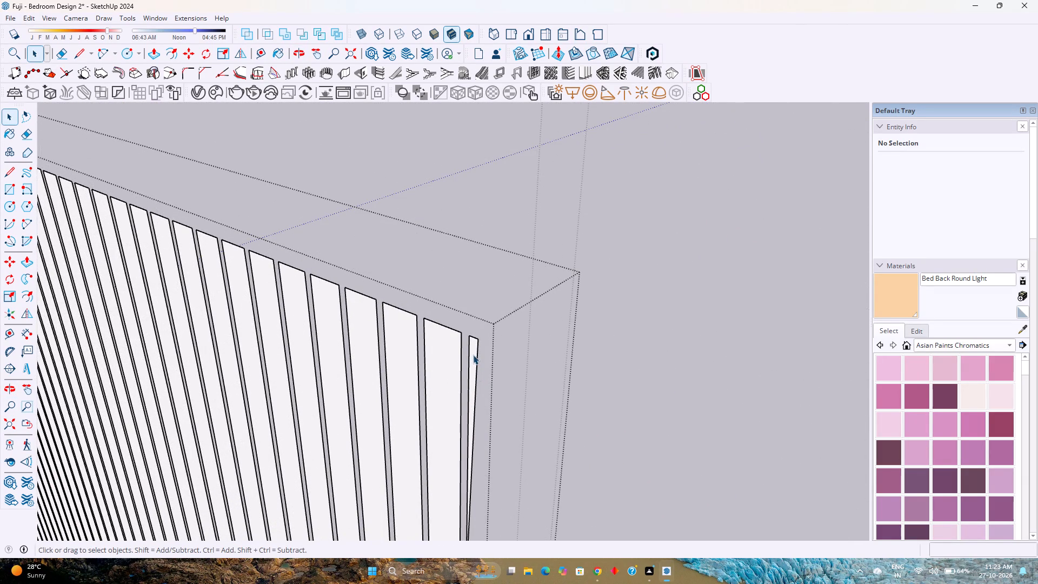
left_click(473, 355)
key("p")
scroll(462, 363, "up", 2)
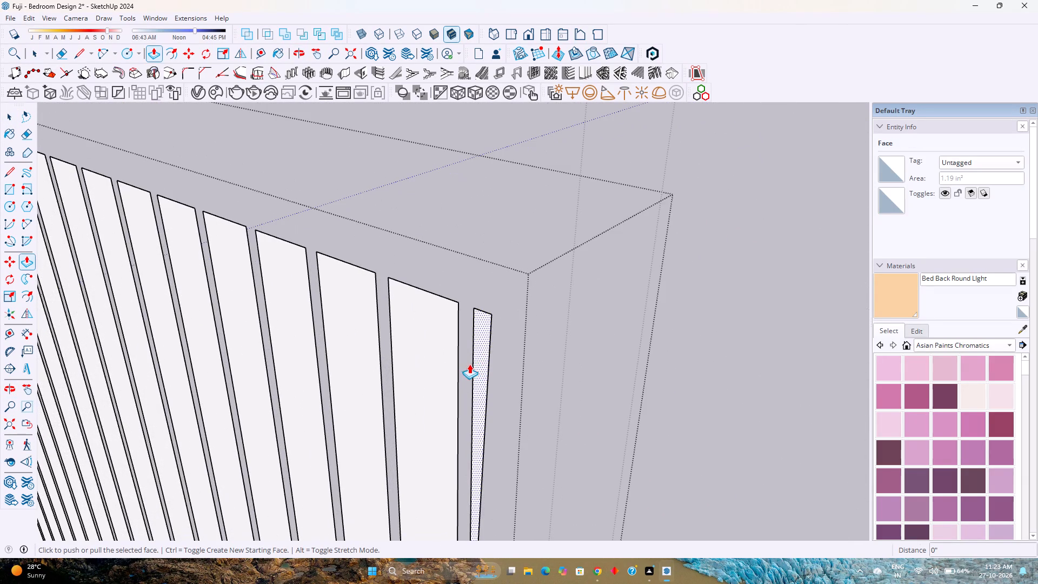
left_click(480, 357)
key("Escape")
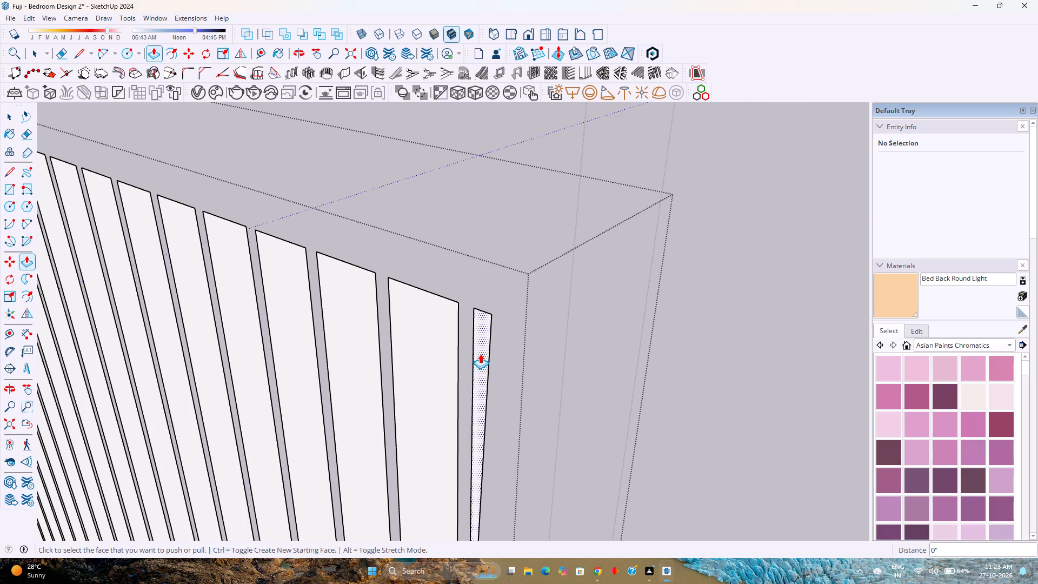
left_click(480, 354)
type("0.25")
key("Return")
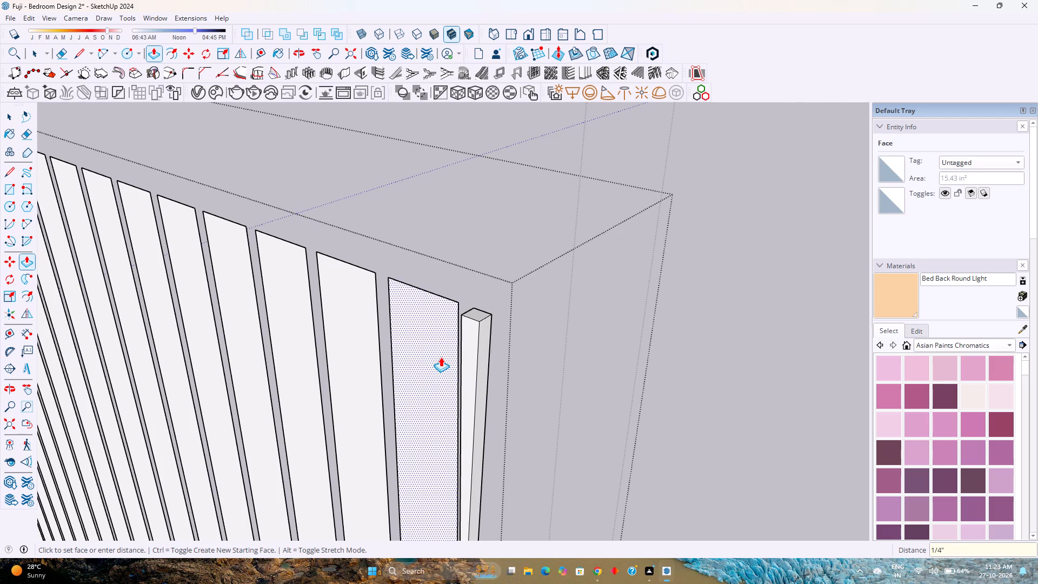
type("0.125")
key("Return")
Extrude the next five copied louvre faces inward from the narrow outermost one, matching its 0.125-inch thickness.
left_click(447, 353)
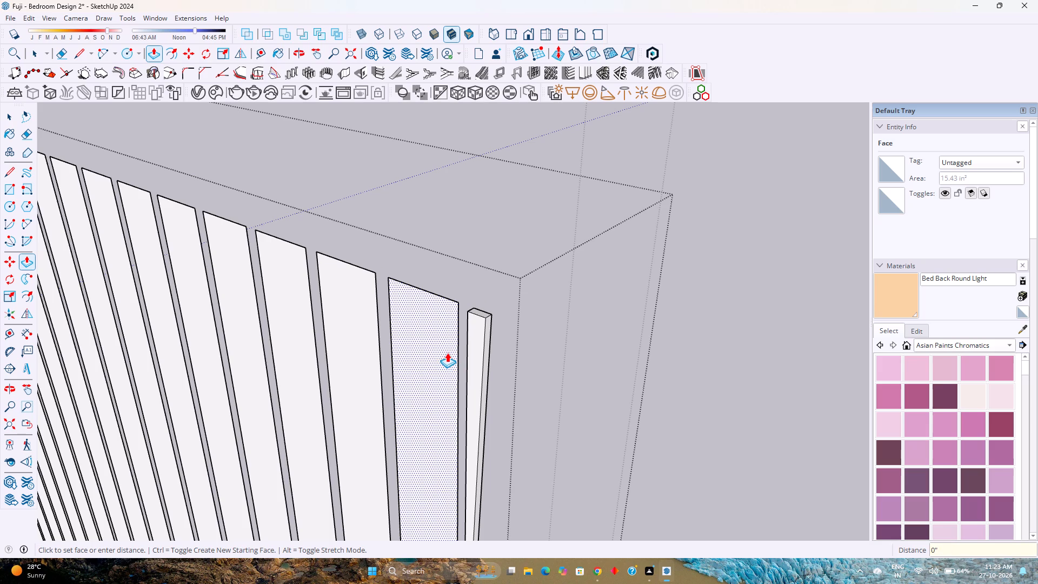
left_click(471, 355)
scroll(442, 366, "down", 2)
middle_click_drag(441, 369, 586, 381, "shift")
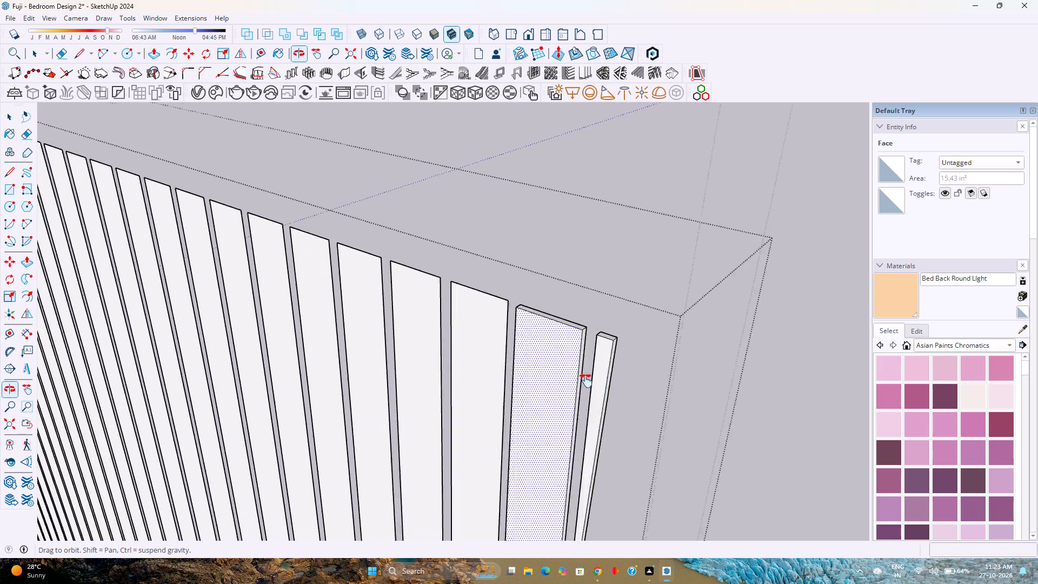
middle_click_drag(586, 381, 606, 380, "shift")
double_click(522, 362)
double_click(451, 351)
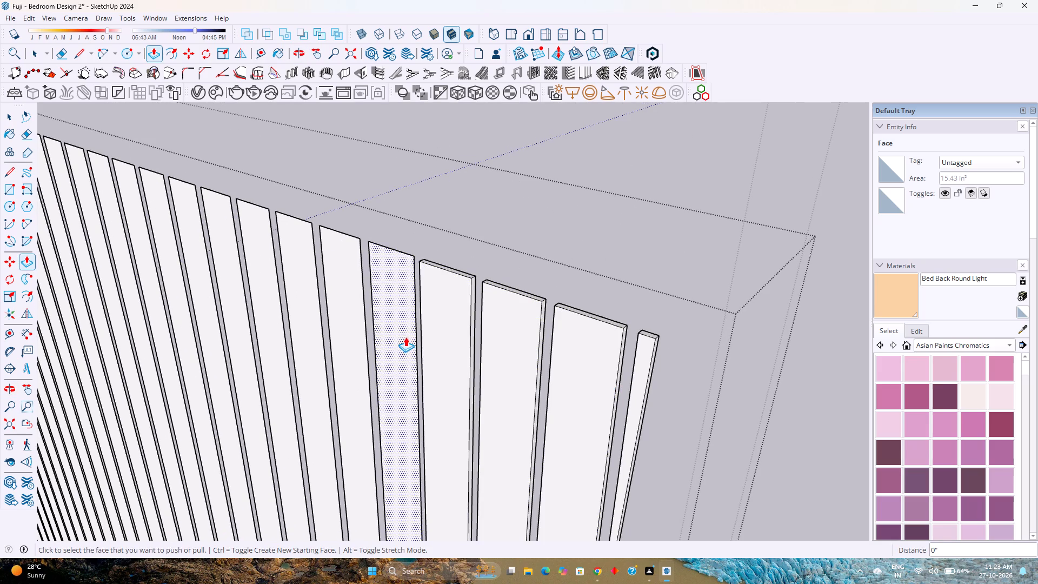
double_click(405, 337)
double_click(355, 335)
Repeat the 0.125-inch extrusion on the next six copied louvre faces, continuing inward from the thickened ones.
middle_click_drag(355, 335, 540, 353, "shift")
double_click(482, 329)
double_click(425, 297)
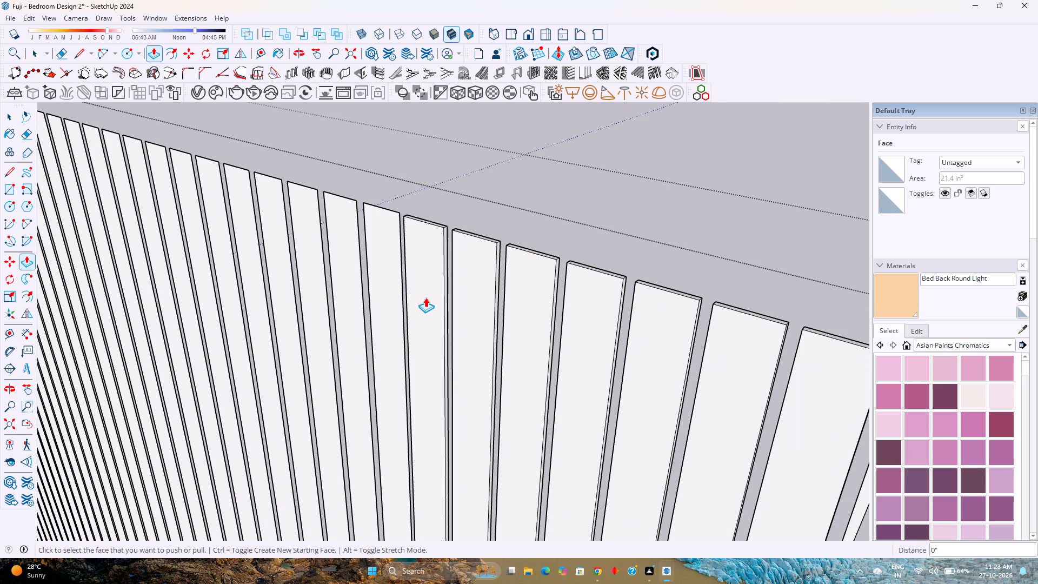
double_click(394, 300)
double_click(350, 298)
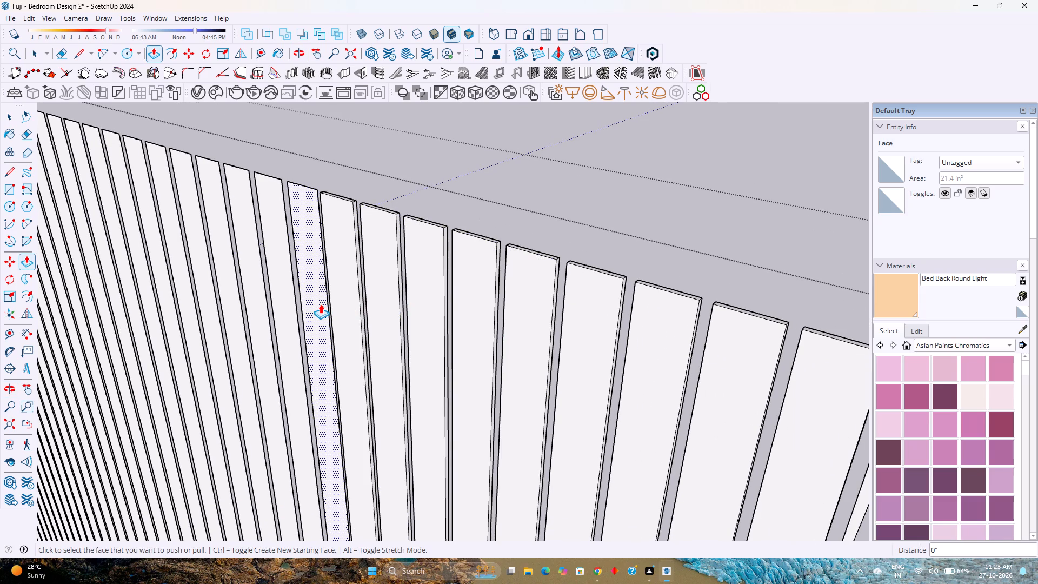
double_click(321, 304)
double_click(286, 310)
Extrude the next seven flat louvre faces of the copied set, matching the 0.125-inch thickness of the finished neighbours.
middle_click_drag(303, 326, 380, 350, "shift")
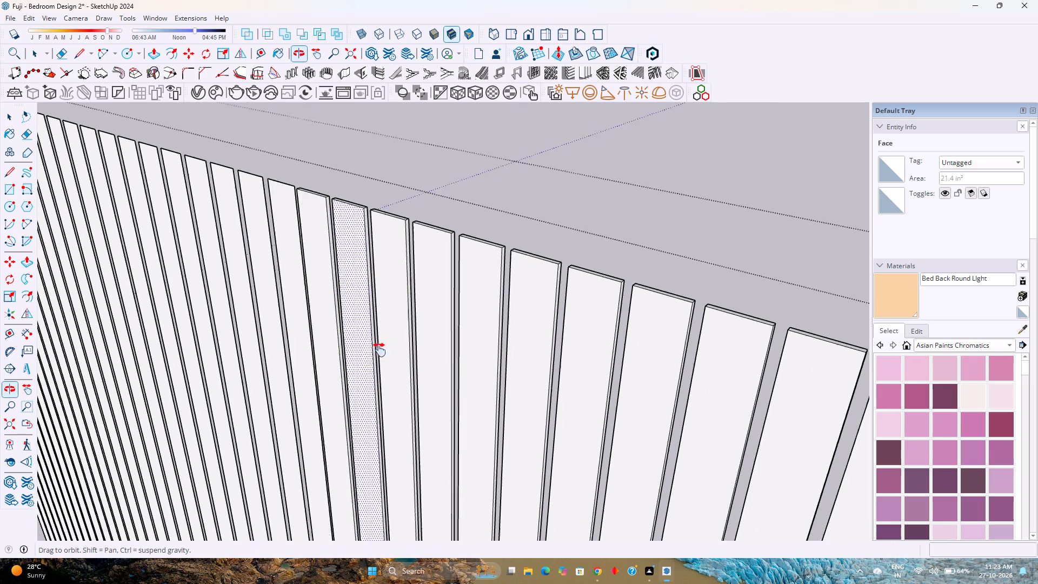
middle_click_drag(380, 350, 531, 422, "shift")
middle_click_drag(533, 424, 569, 479, "shift")
left_click(505, 371)
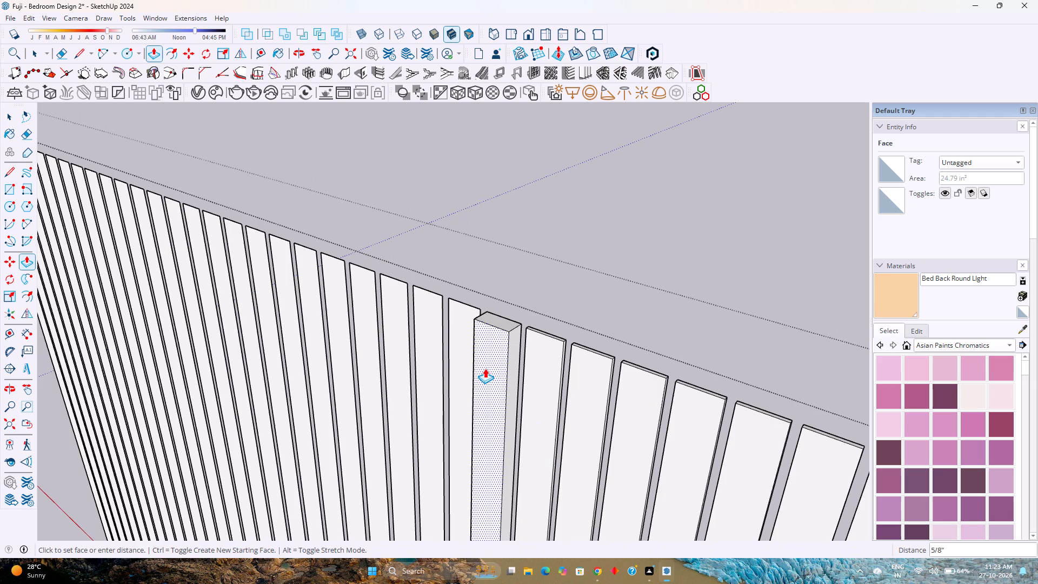
left_click(530, 367)
double_click(465, 349)
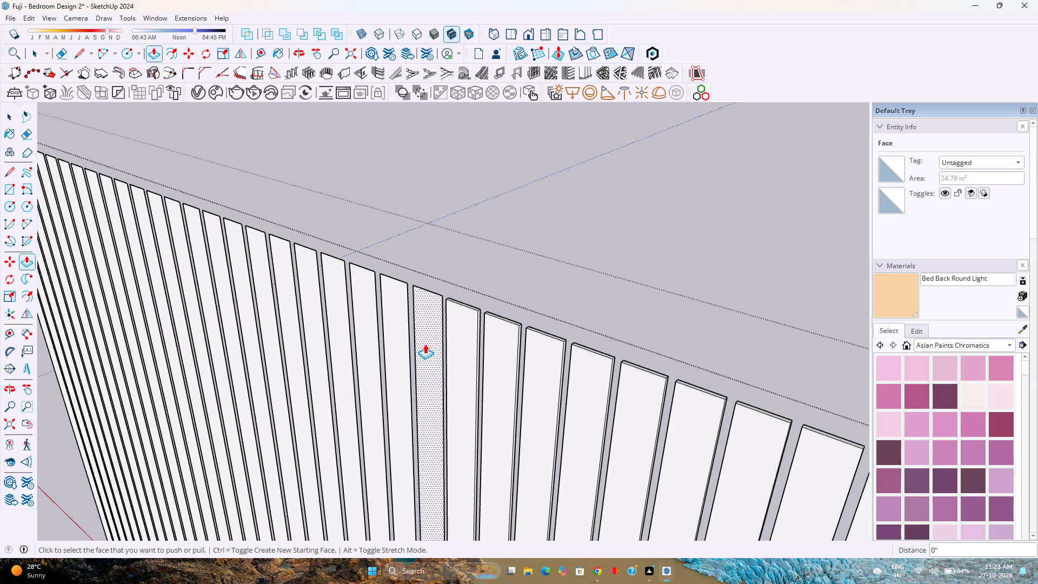
double_click(425, 344)
double_click(403, 341)
double_click(371, 340)
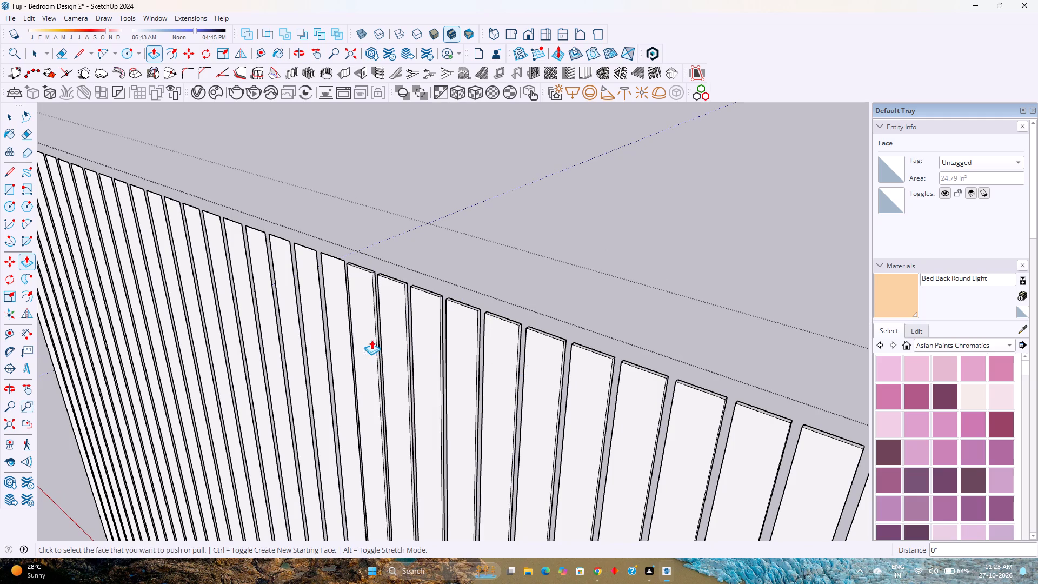
double_click(343, 331)
left_click(317, 328)
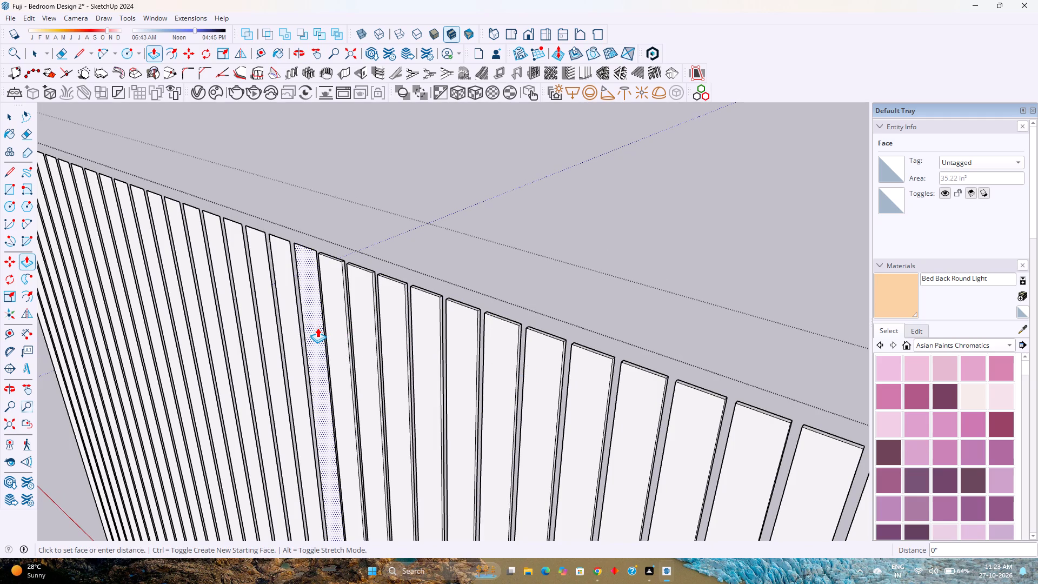
double_click(317, 328)
Apply the same 0.125-inch extrusion to the next six flat louvre faces, continuing toward the original panel.
middle_click_drag(327, 327, 469, 437, "shift")
middle_click(469, 437, "shift")
scroll(411, 394, "up", 3)
double_click(426, 370)
double_click(382, 371)
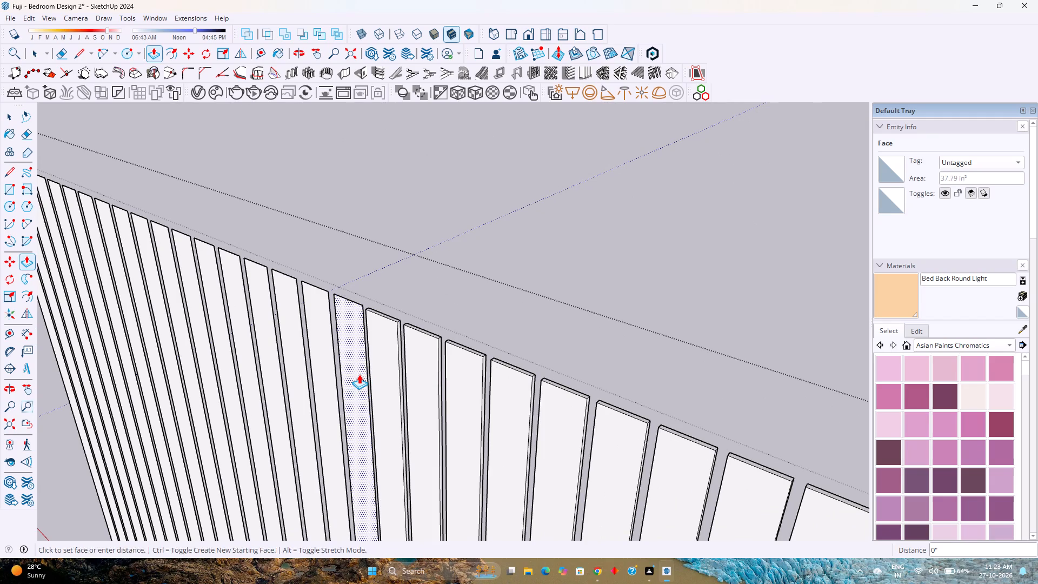
double_click(359, 374)
double_click(332, 374)
middle_click_drag(332, 374, 410, 429, "shift")
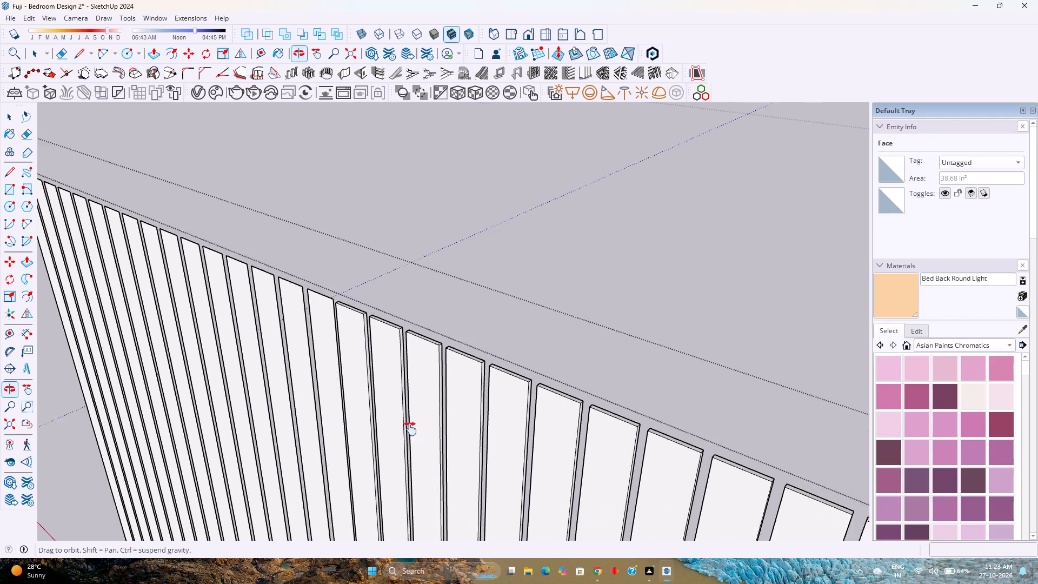
middle_click_drag(410, 429, 455, 471, "shift")
middle_click(455, 471, "shift")
double_click(405, 414)
double_click(375, 414)
Give the next six copied louvre faces the same 0.125-inch extrusion, continuing toward the end nearest the original panel.
middle_click_drag(375, 414, 440, 470, "shift")
middle_click(440, 470, "shift")
double_click(404, 421)
double_click(373, 414)
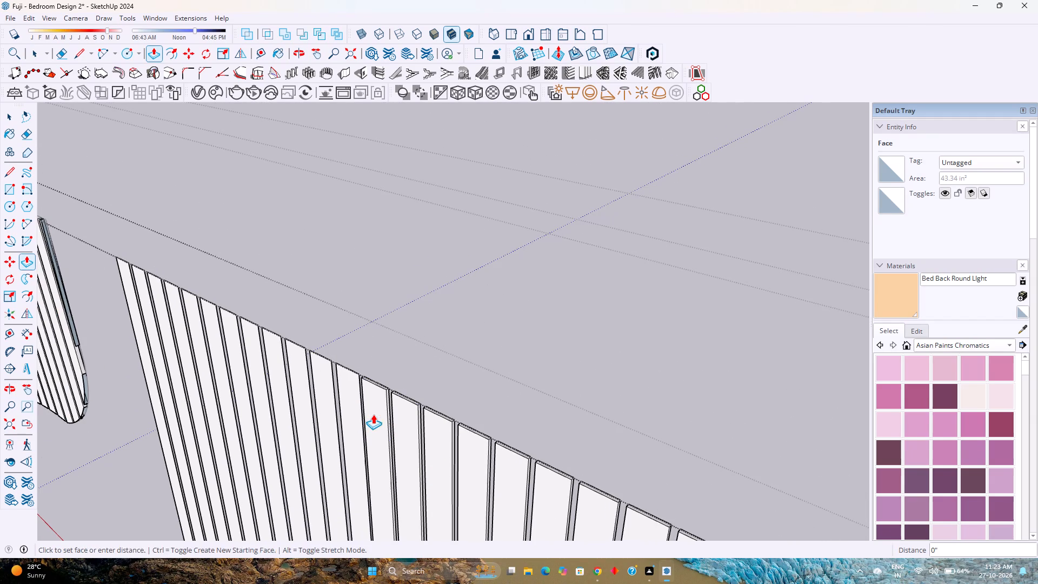
double_click(357, 414)
double_click(333, 413)
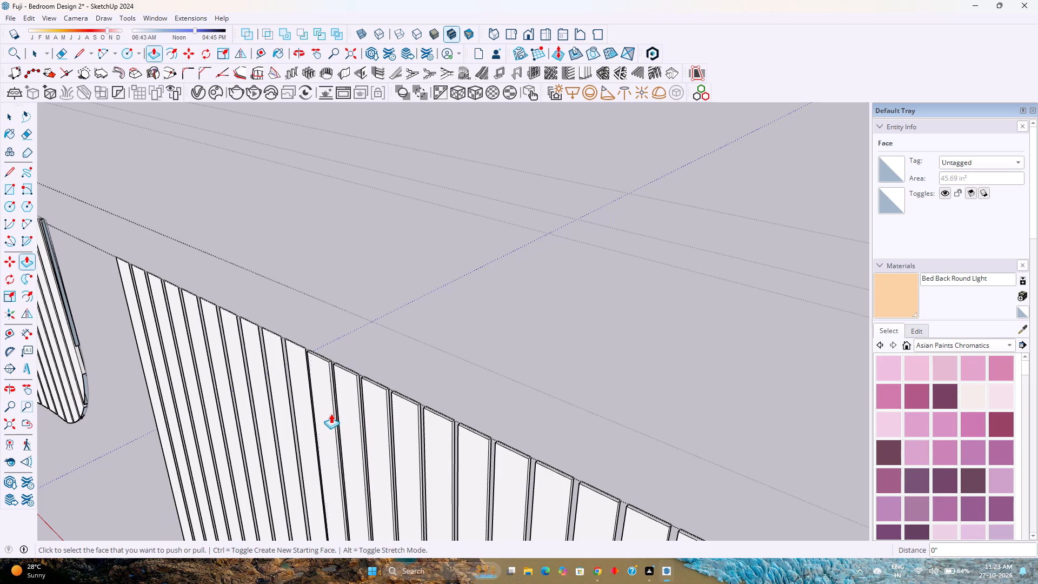
double_click(311, 421)
double_click(282, 412)
Extrude the remaining eight flat louvre faces by the same 0.125 inch, ending at the copy's edge nearest the original louvres.
middle_click_drag(282, 412, 343, 454, "shift")
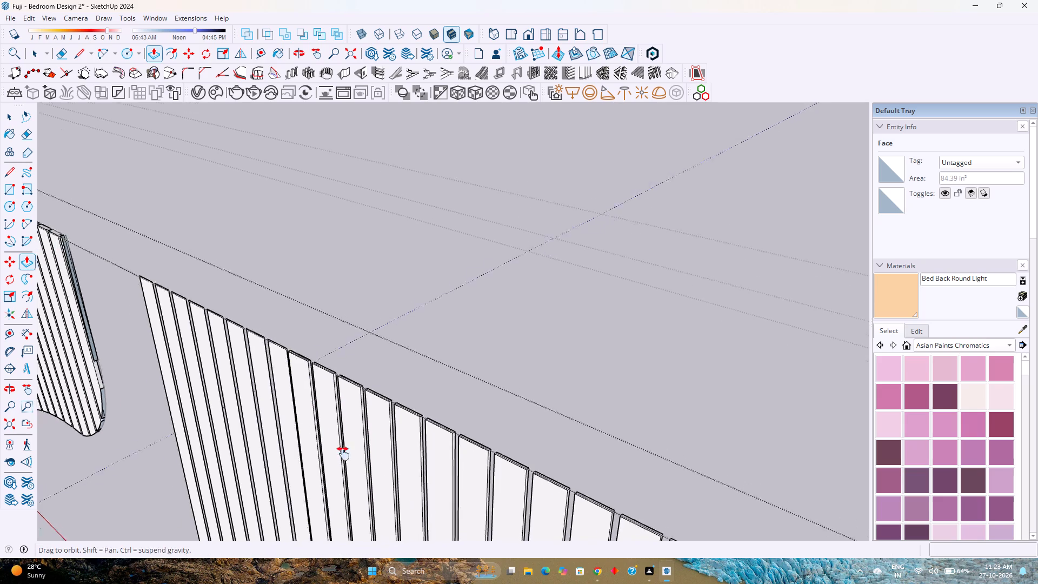
middle_click_drag(343, 454, 400, 490, "shift")
scroll(367, 454, "up", 1)
double_click(376, 443)
double_click(349, 435)
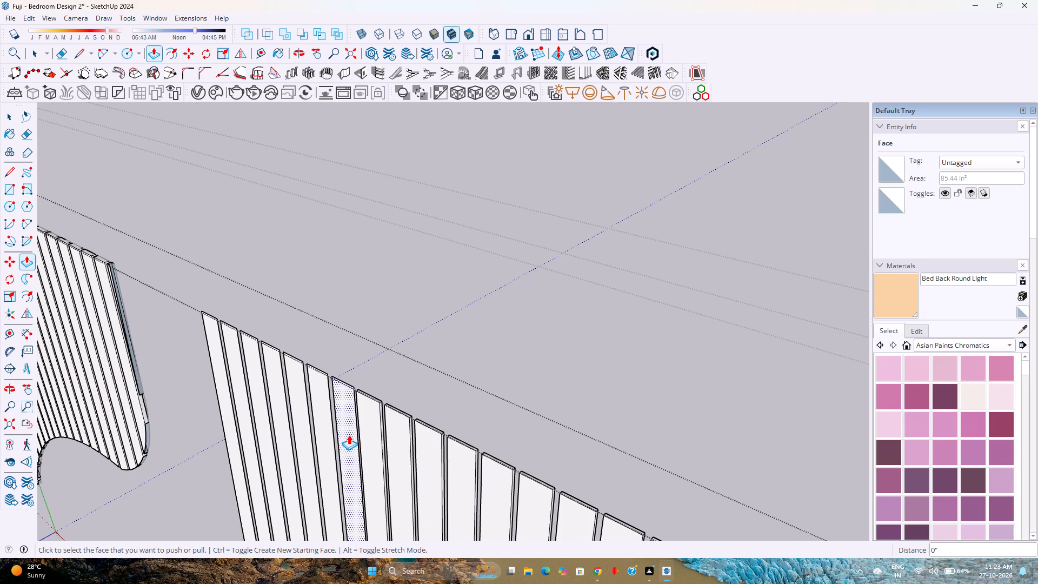
double_click(327, 429)
middle_click_drag(327, 429, 390, 482, "shift")
scroll(345, 432, "up", 1)
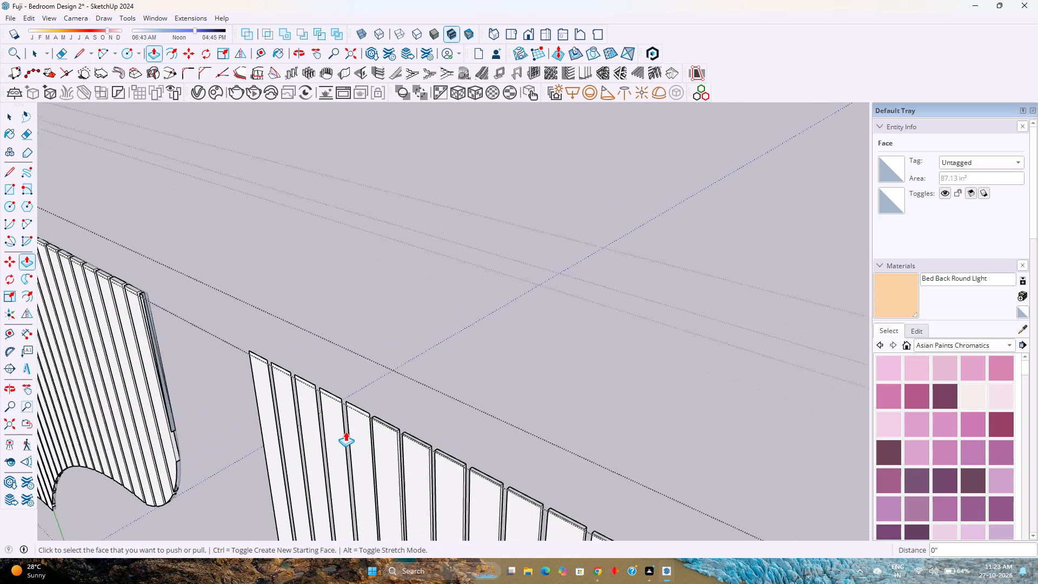
scroll(345, 432, "up", 2)
double_click(364, 430)
double_click(331, 427)
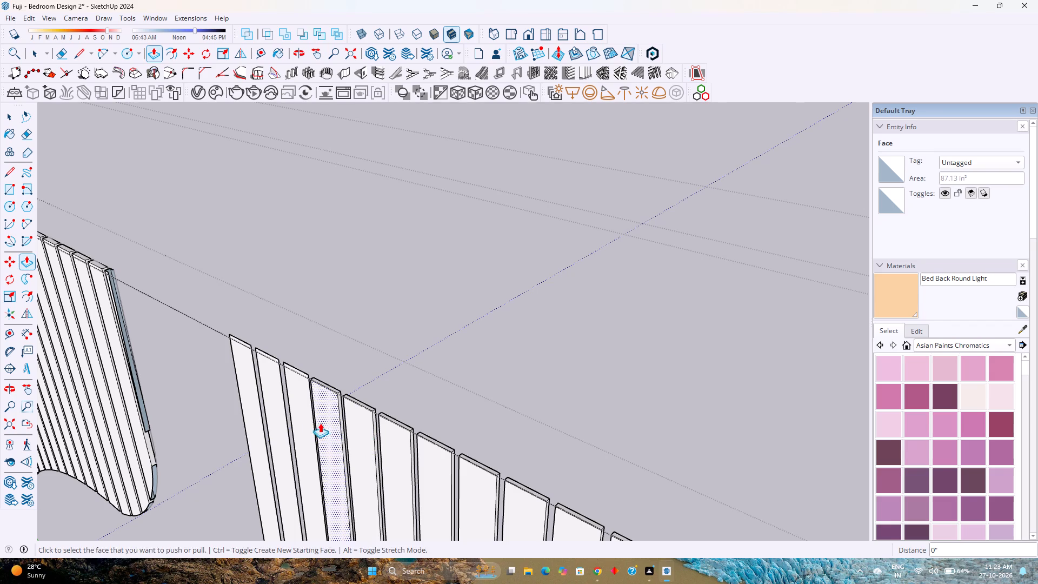
double_click(304, 414)
double_click(280, 402)
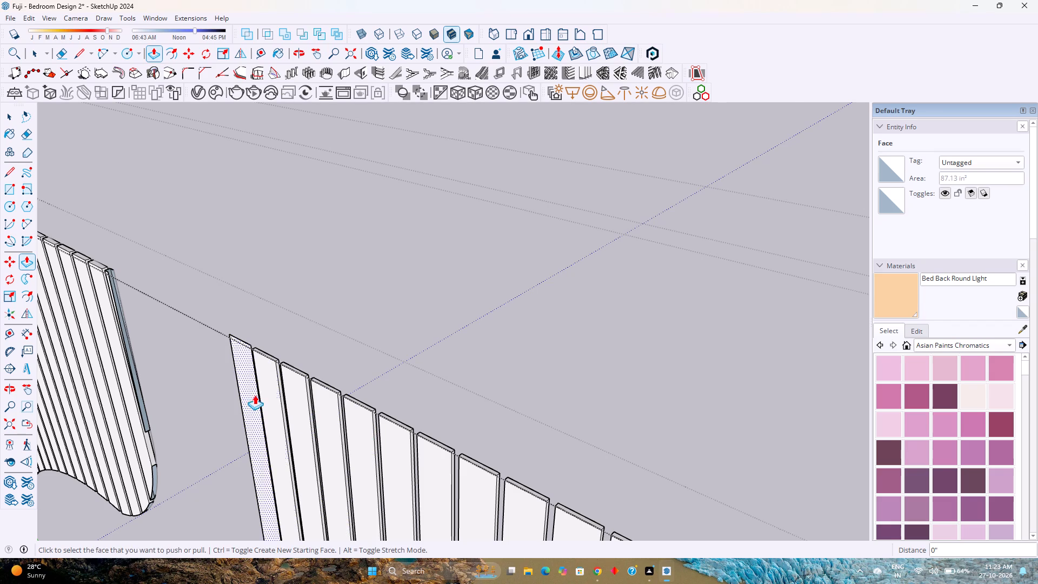
double_click(251, 393)
Apply the 0.125-inch extrusion to the six short louvre faces along the lower curved tail of the copied set.
scroll(251, 393, "down", 12)
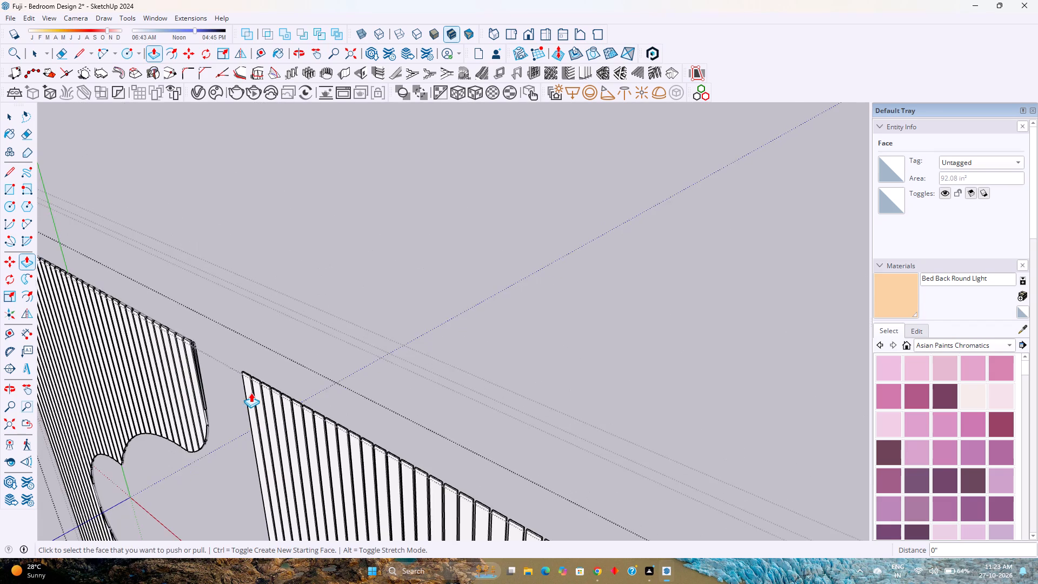
scroll(251, 393, "down", 5)
middle_click_drag(262, 396, 369, 335)
scroll(370, 335, "down", 9)
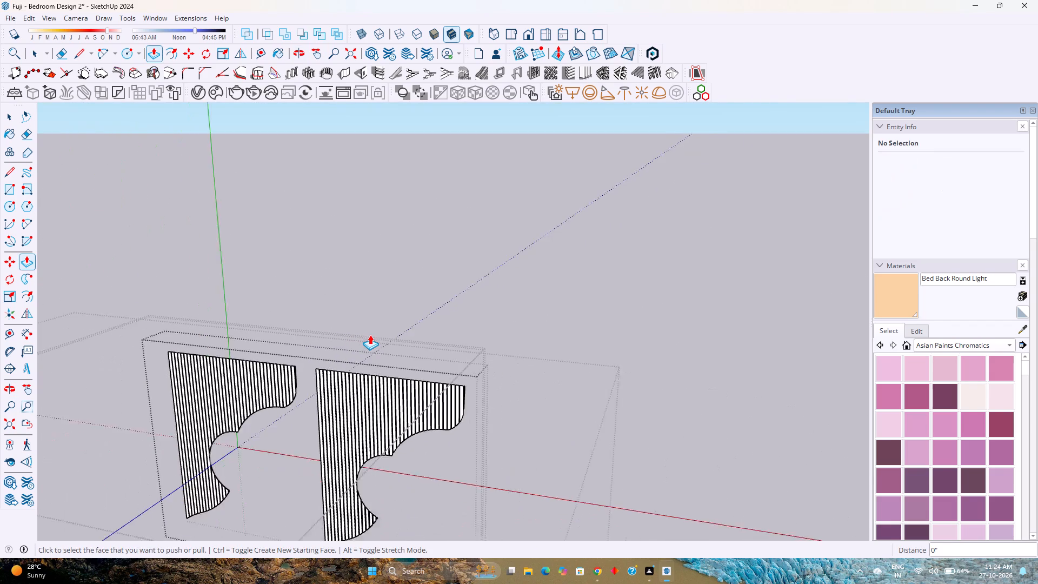
scroll(370, 335, "down", 5)
scroll(378, 501, "up", 10)
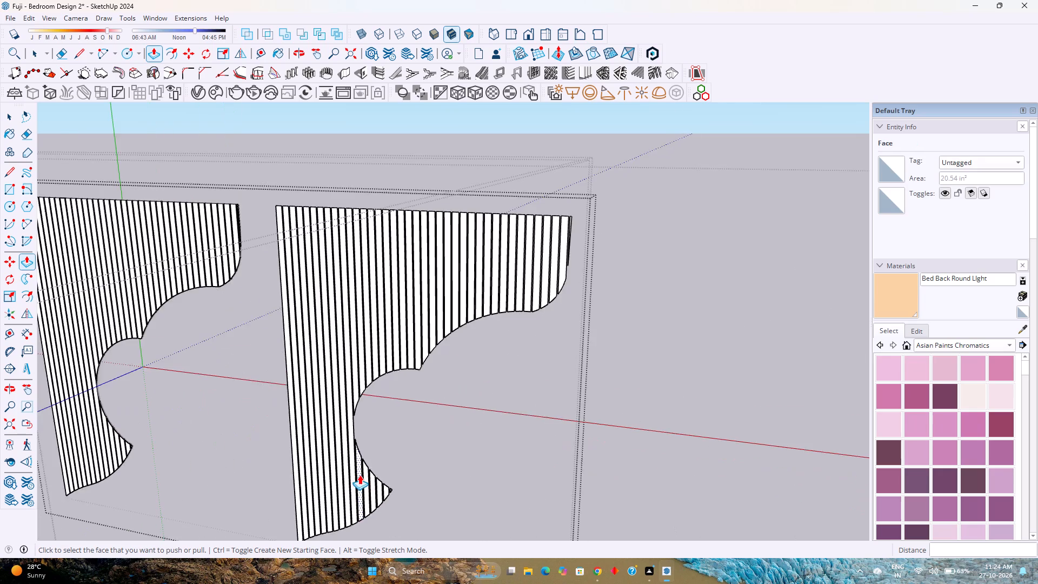
scroll(360, 475, "up", 8)
middle_click_drag(360, 461, 274, 488)
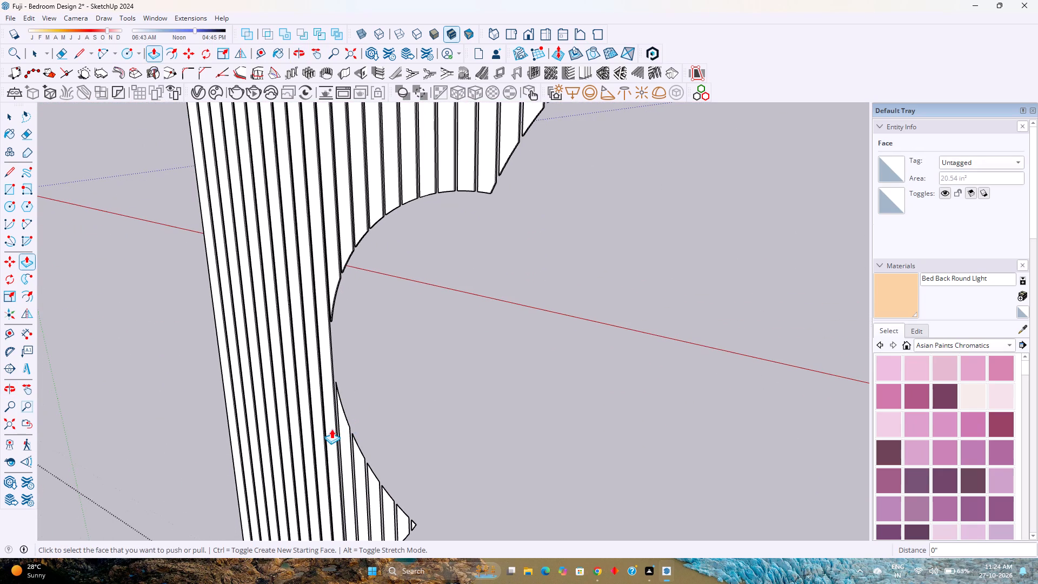
double_click(340, 426)
double_click(360, 467)
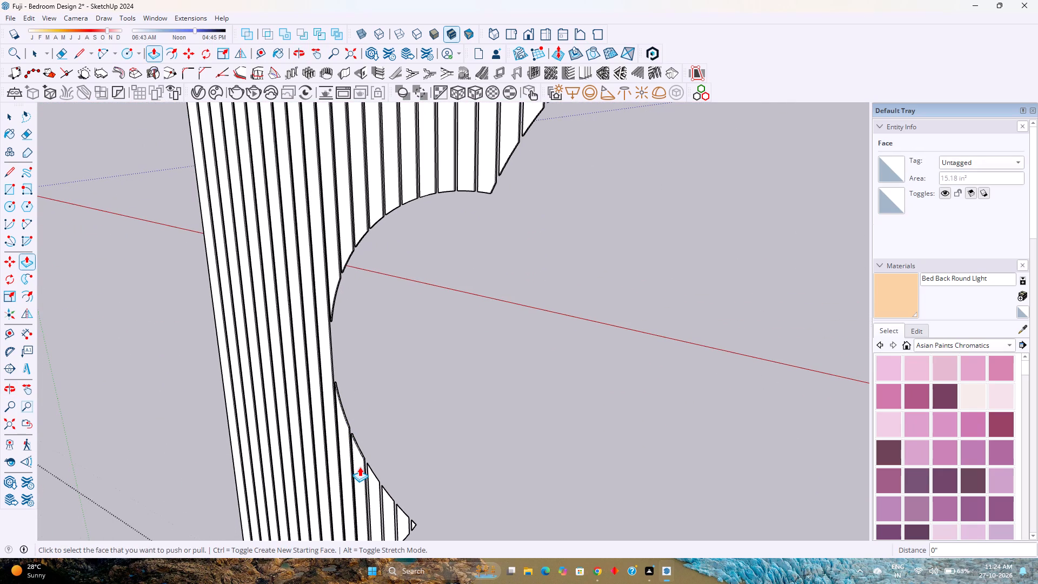
double_click(377, 494)
double_click(387, 507)
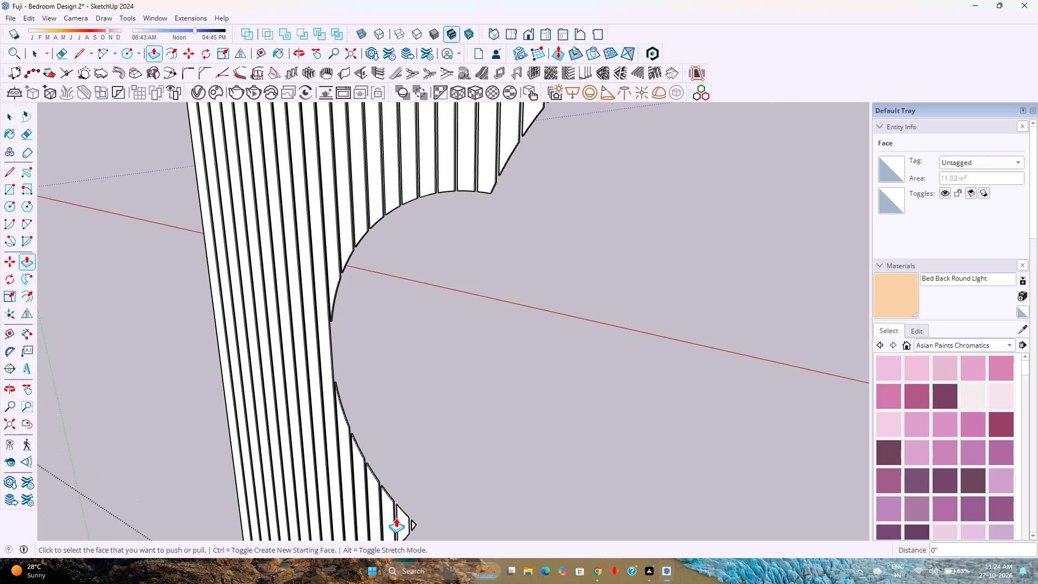
double_click(400, 521)
scroll(412, 525, "up", 9)
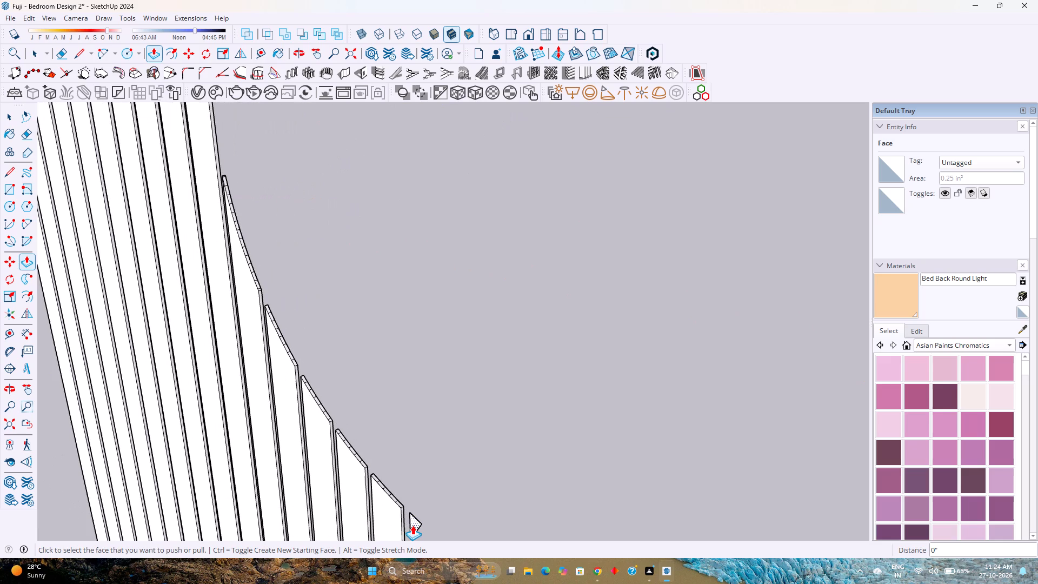
double_click(412, 525)
key("space")
Delete the original louvre set beside the thickened copy, leaving its separate curved outline in place.
scroll(445, 478, "down", 11)
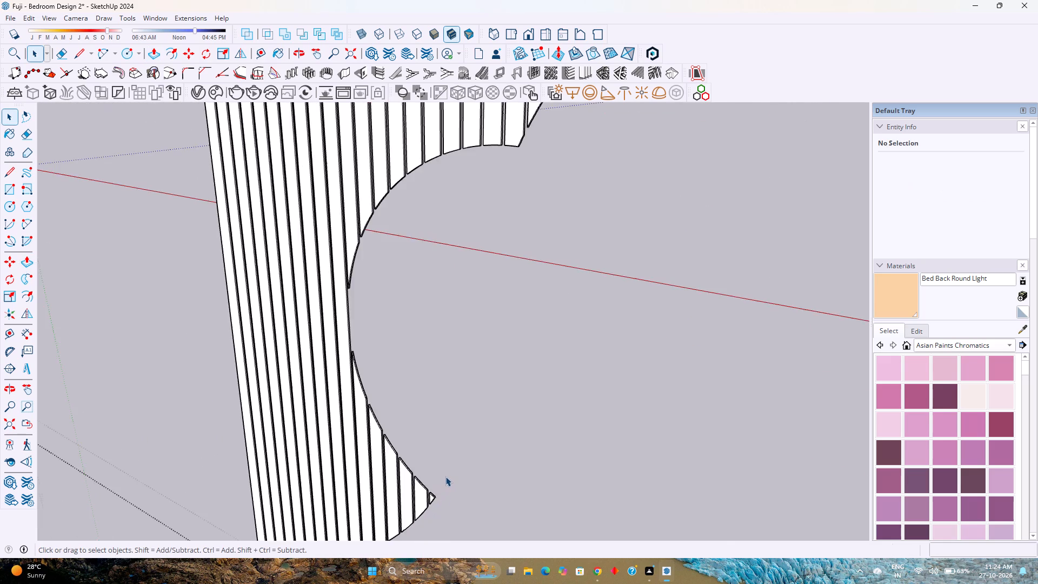
scroll(445, 476, "down", 7)
middle_click_drag(445, 476, 568, 427)
middle_click(568, 427)
scroll(568, 427, "down", 5)
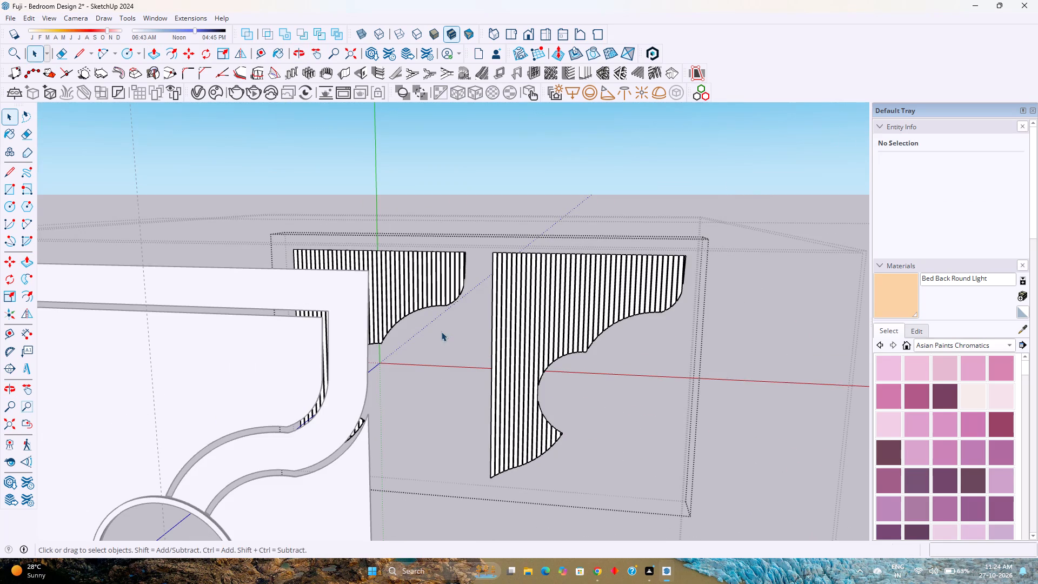
middle_click_drag(439, 331, 371, 329)
middle_click_drag(370, 330, 361, 334)
left_click_drag(298, 207, 442, 481)
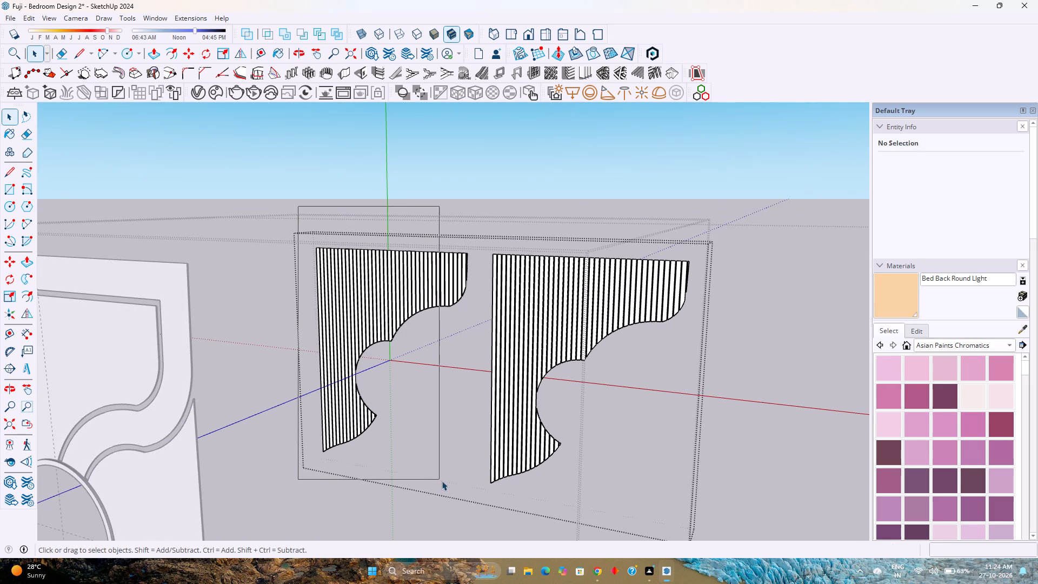
left_click_drag(442, 481, 471, 490)
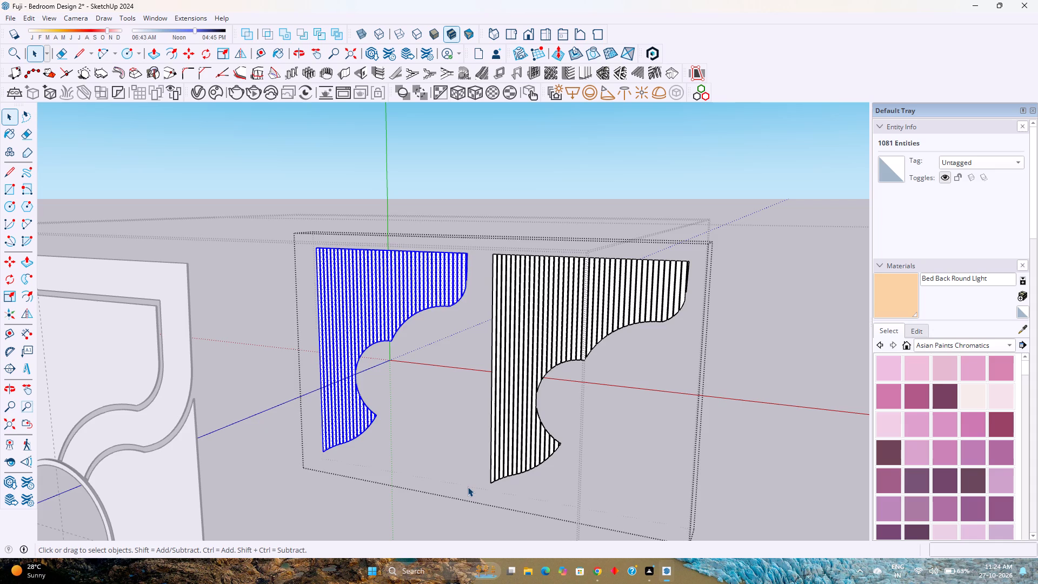
key("Delete")
scroll(468, 486, "down", 2)
key("Escape")
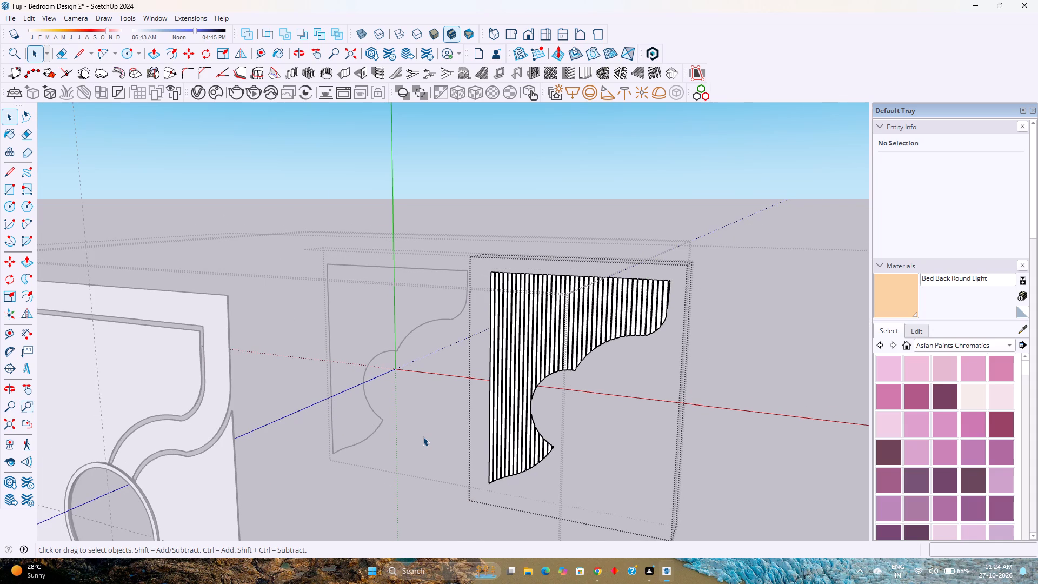
Delete the leftover curved outline where the original louvres stood.
left_click_drag(318, 213, 475, 490)
key("Delete")
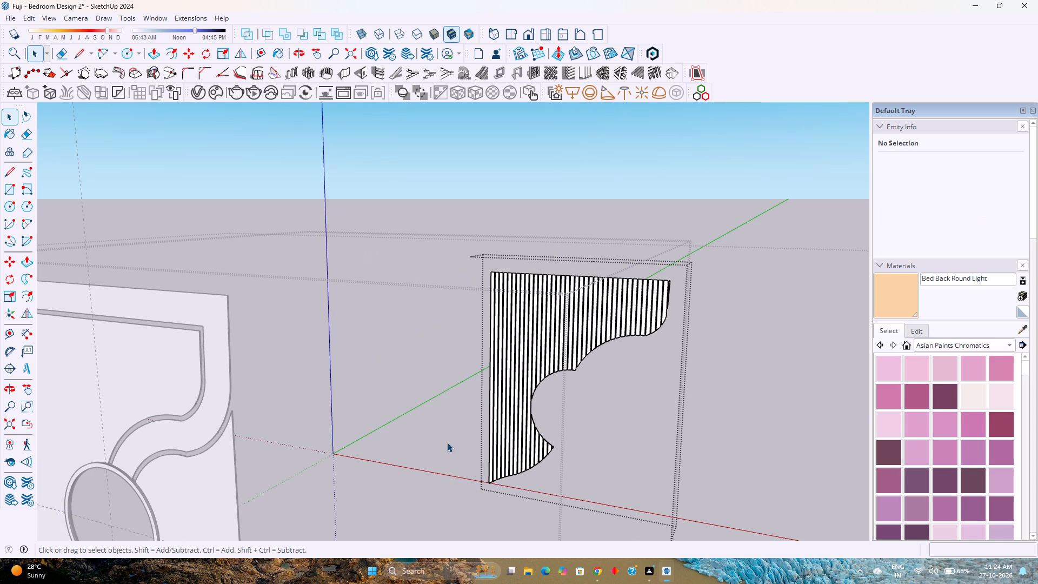
key("Escape")
Move the thickened louvre group into the curved recess of the feature panel, matching its upper corner to the recess corner.
left_click(535, 346)
scroll(545, 349, "up", 3)
middle_click_drag(635, 396, 617, 421)
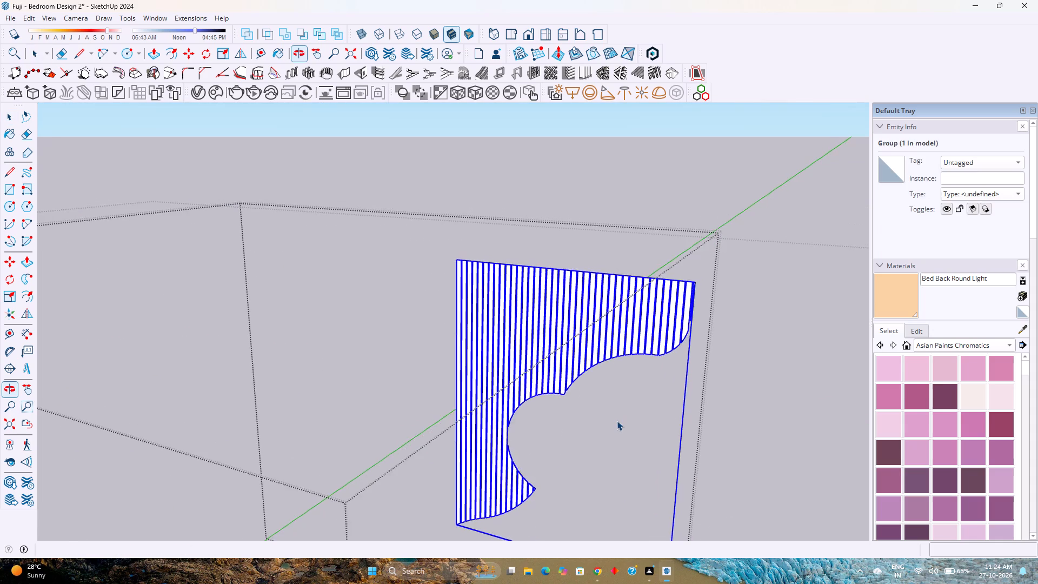
scroll(617, 421, "down", 13)
key("m")
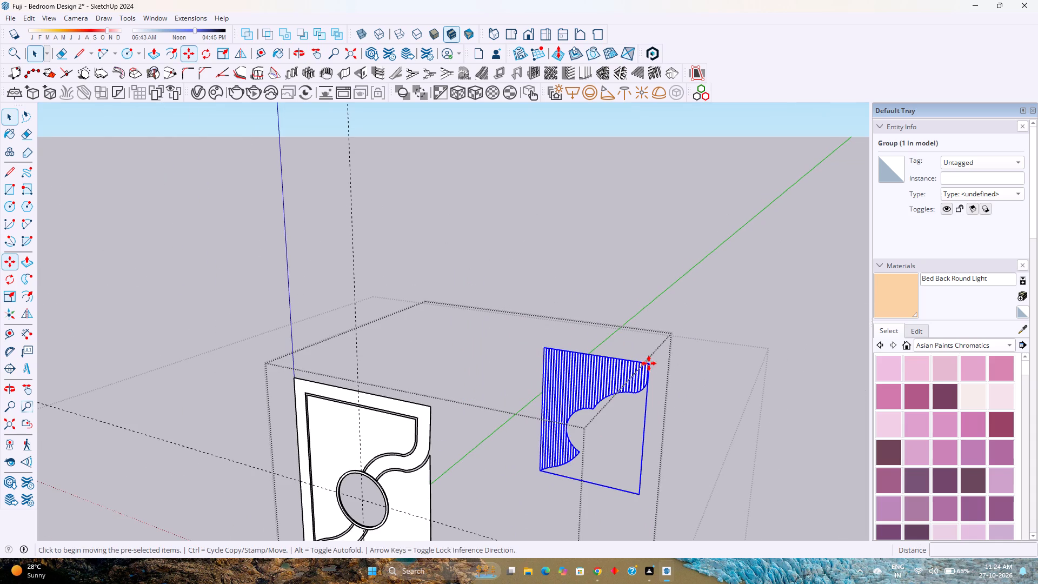
scroll(636, 362, "up", 18)
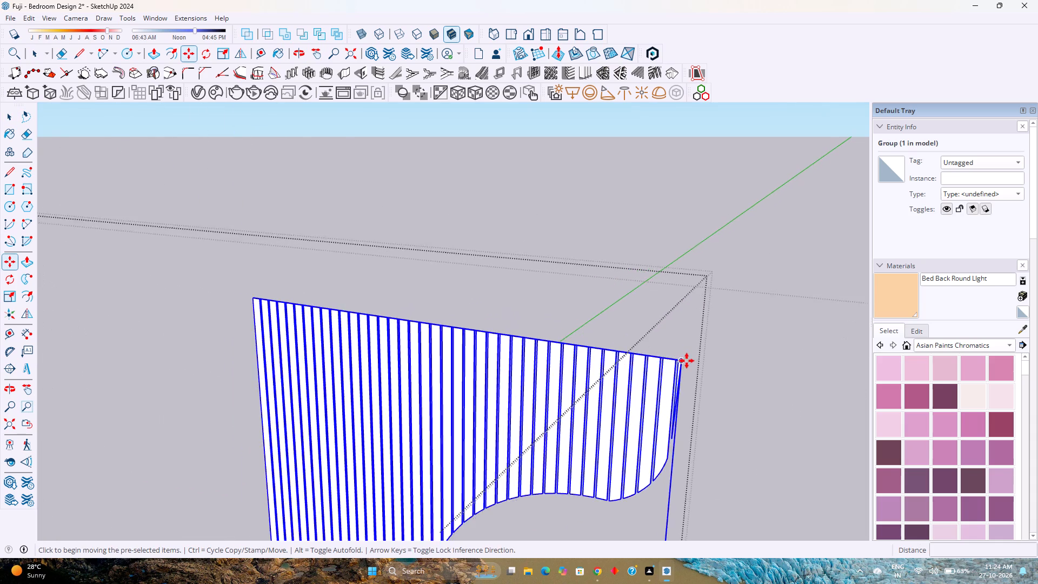
scroll(687, 361, "up", 10)
scroll(642, 361, "up", 3)
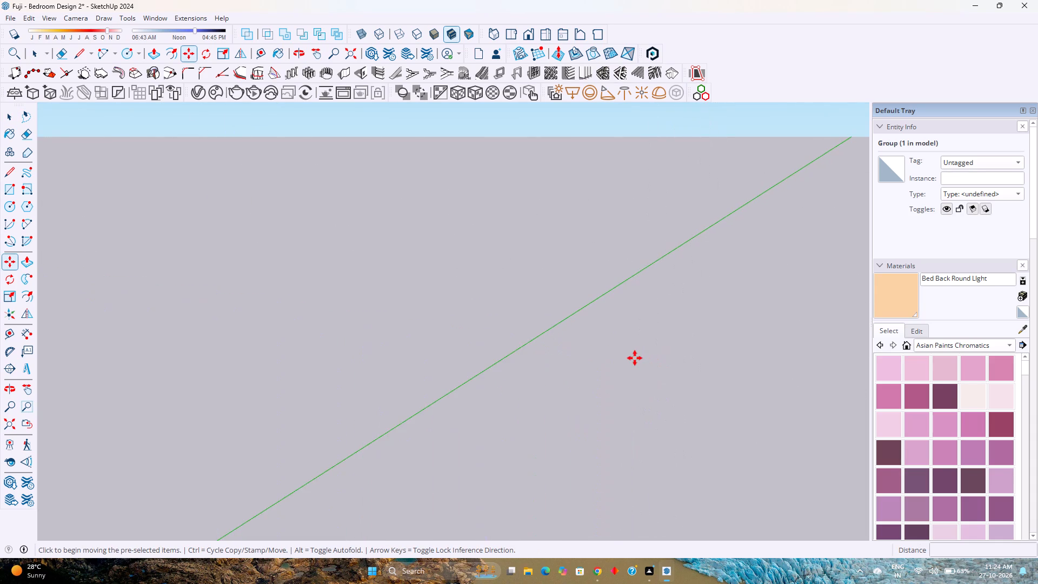
scroll(635, 358, "down", 2)
left_click(630, 355)
scroll(630, 355, "down", 10)
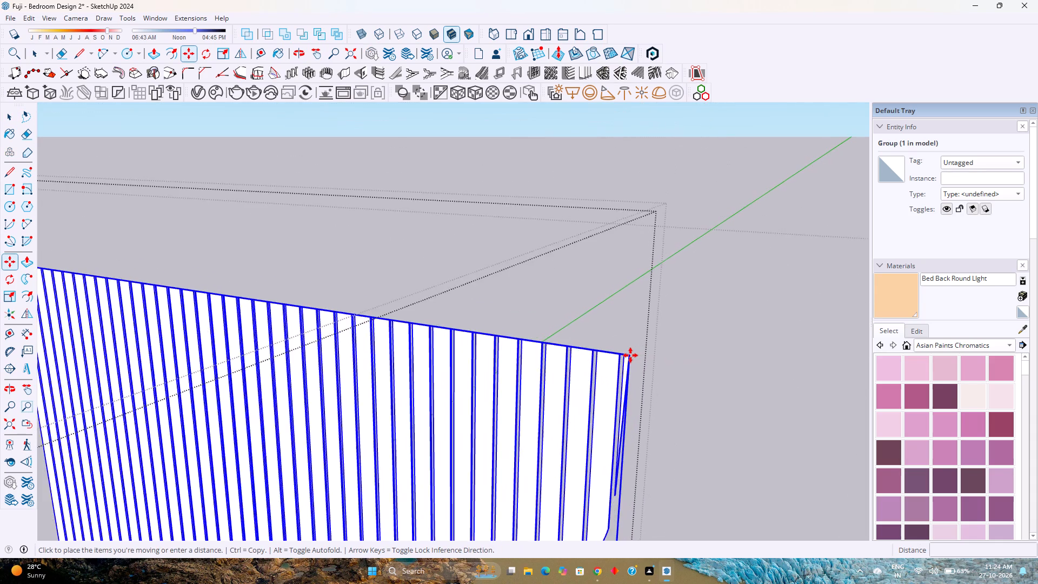
scroll(630, 355, "down", 20)
scroll(630, 355, "down", 4)
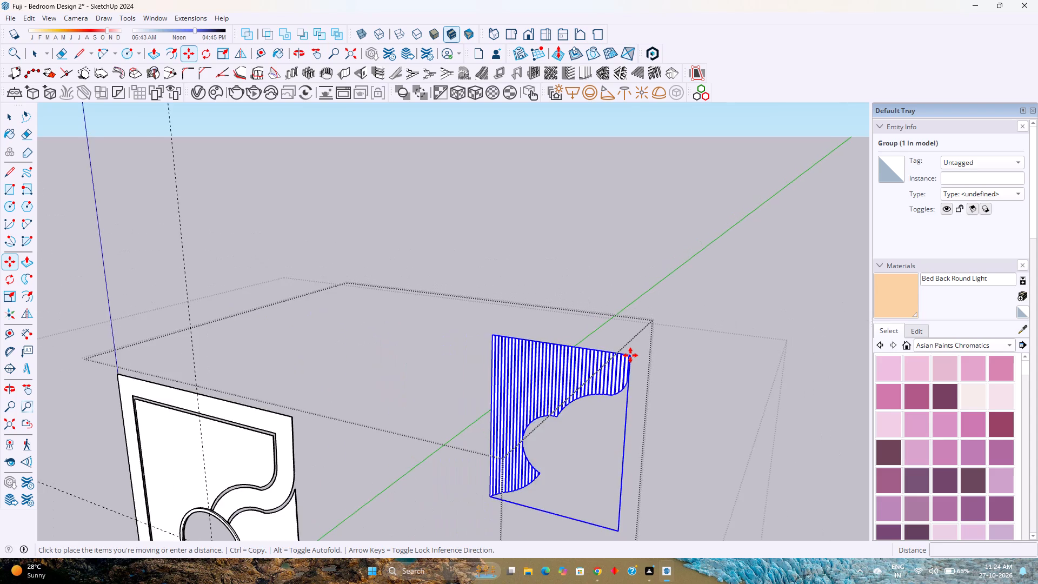
scroll(630, 355, "down", 2)
scroll(306, 428, "up", 11)
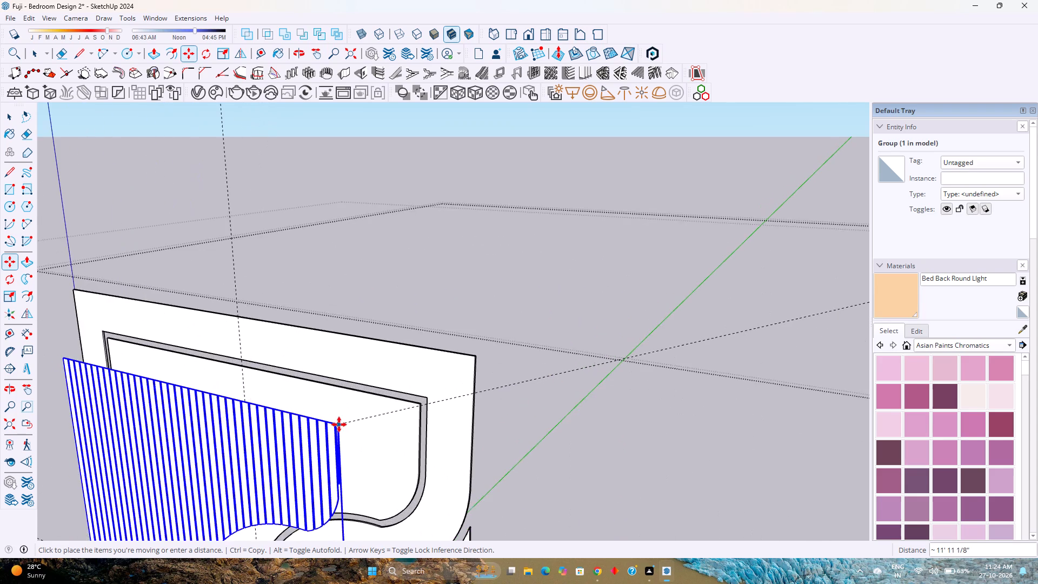
scroll(344, 424, "up", 4)
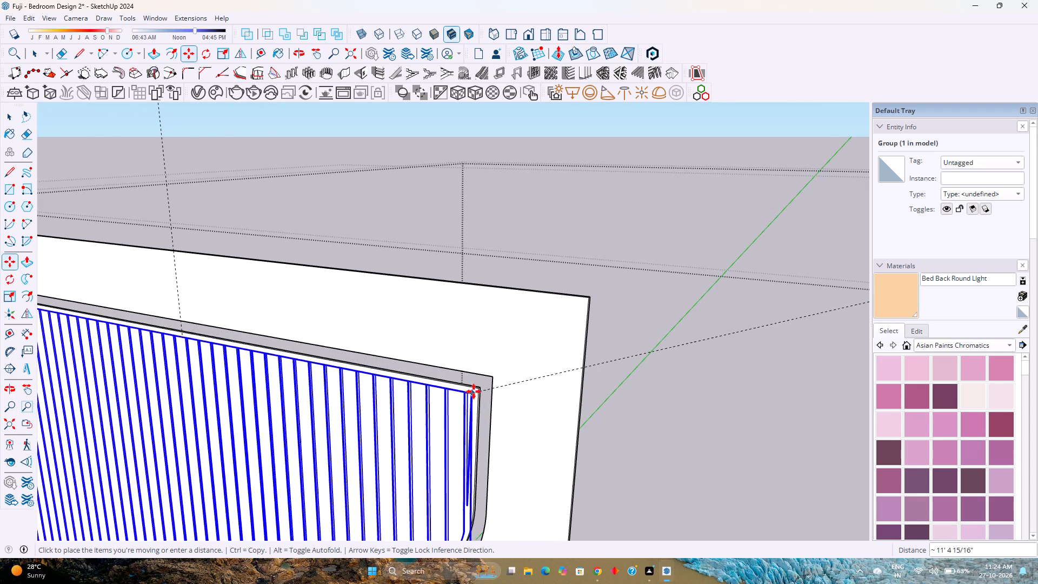
scroll(478, 389, "up", 16)
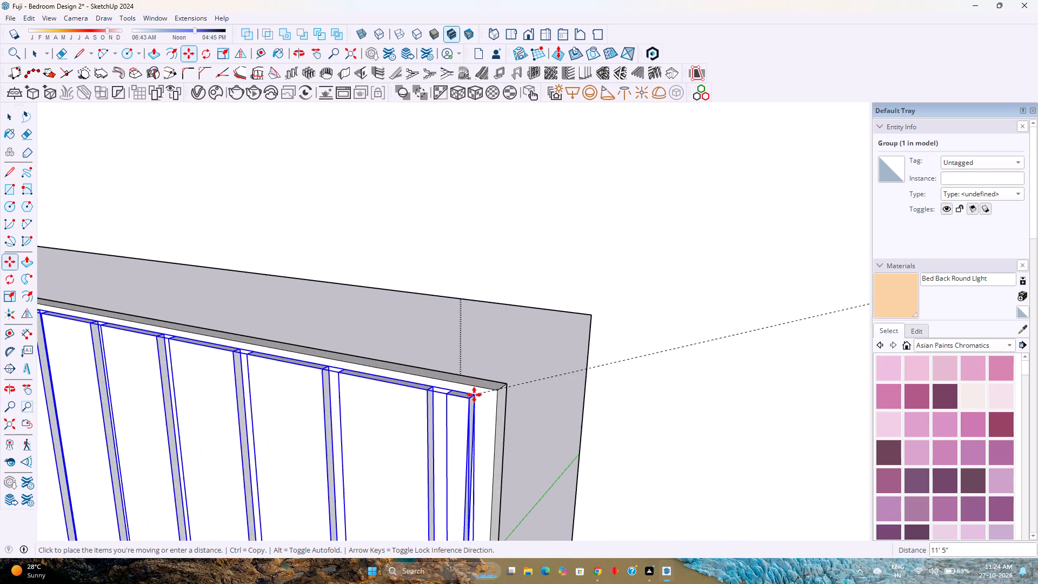
scroll(474, 395, "up", 5)
left_click(508, 390)
scroll(499, 420, "down", 8)
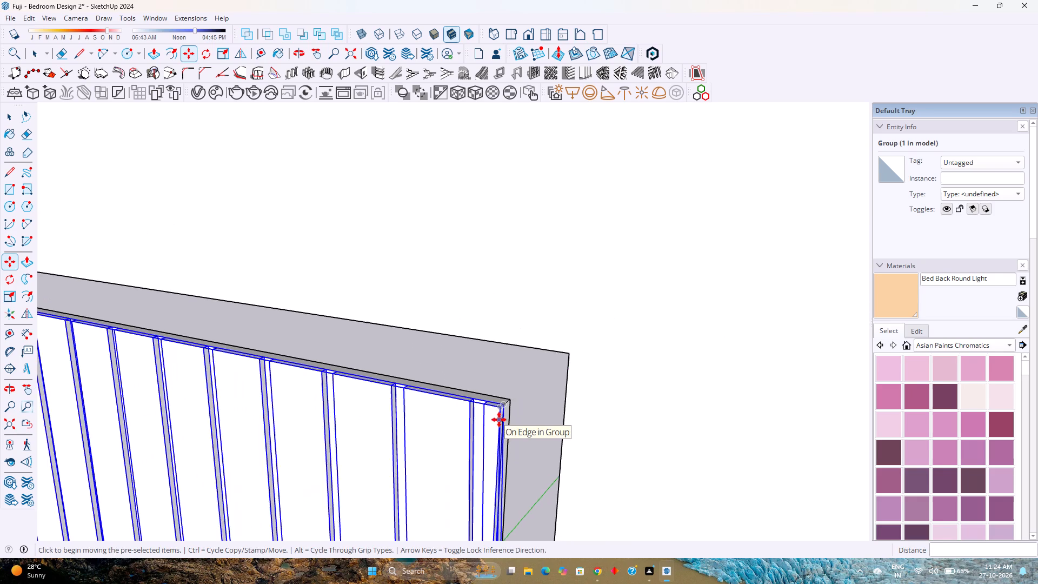
scroll(499, 420, "down", 13)
scroll(499, 420, "up", 1)
key("space")
scroll(499, 420, "down", 5)
key("Escape")
scroll(499, 420, "down", 4)
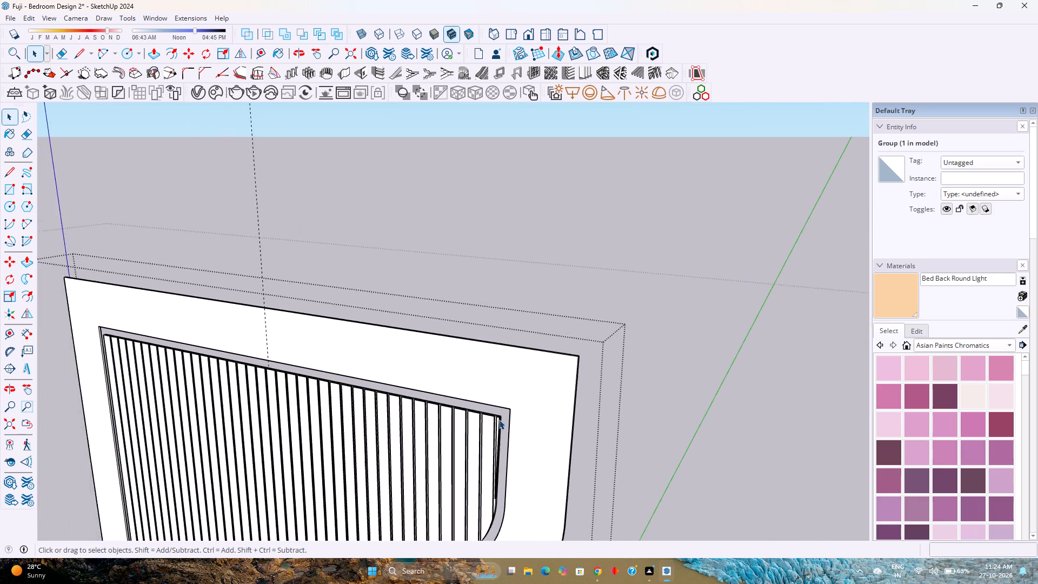
scroll(499, 420, "down", 14)
Inspect the fit of the louvre inlay within the feature panel's recess and around the circular ring.
middle_click_drag(482, 432, 494, 386, "shift")
scroll(469, 431, "up", 1)
middle_click_drag(469, 431, 522, 395)
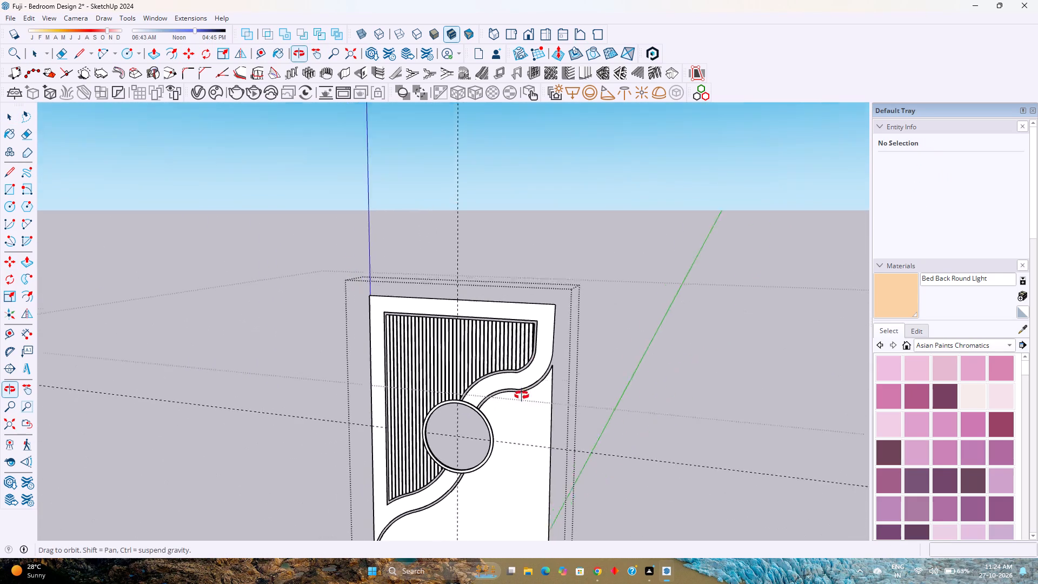
middle_click_drag(522, 395, 528, 391)
middle_click(530, 390)
middle_click(530, 390)
middle_click(537, 387)
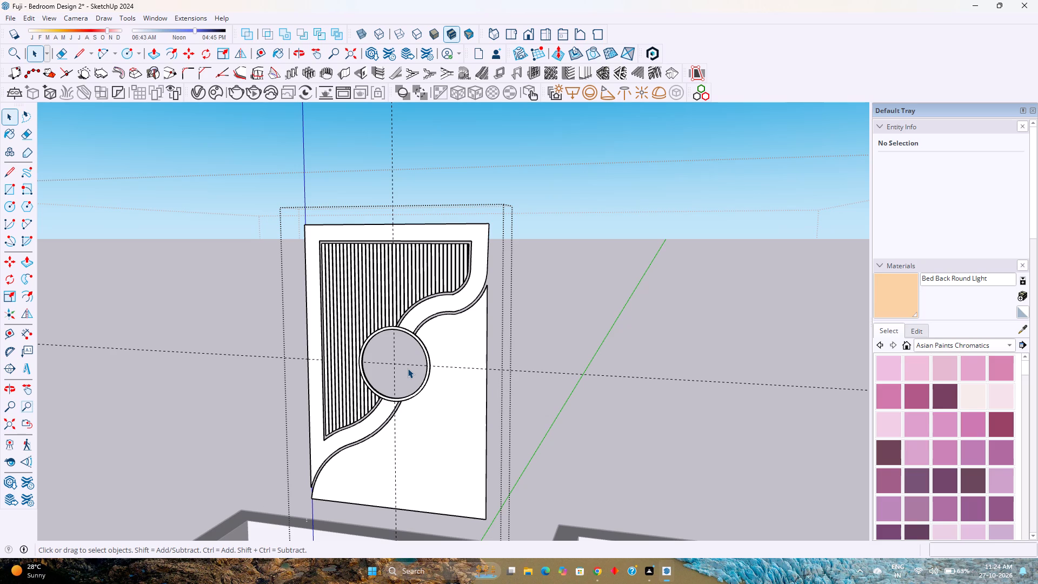
scroll(408, 368, "down", 13)
scroll(414, 396, "up", 5)
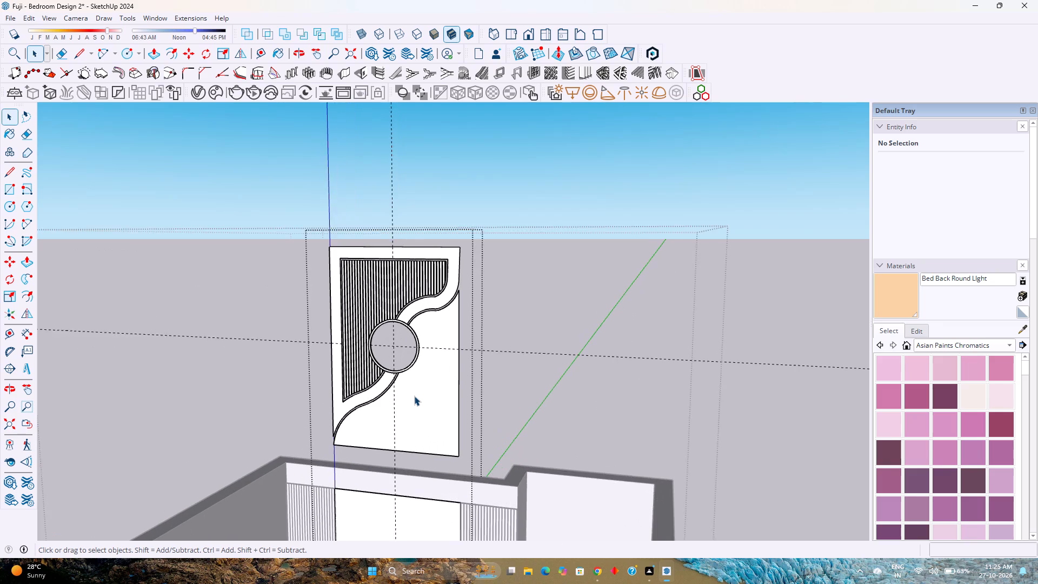
scroll(414, 396, "up", 9)
scroll(356, 391, "down", 2)
scroll(356, 391, "up", 2)
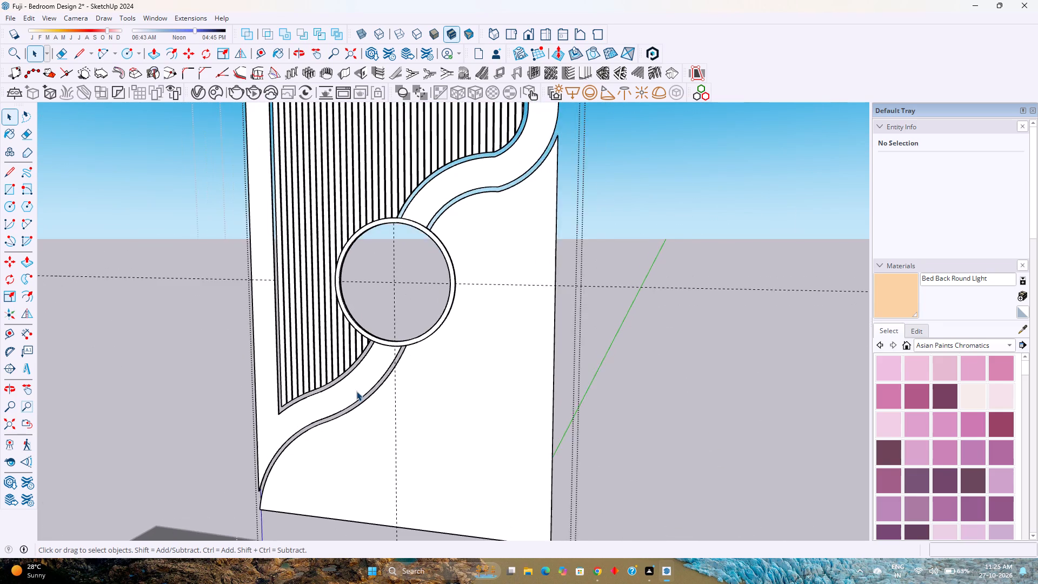
scroll(356, 391, "down", 5)
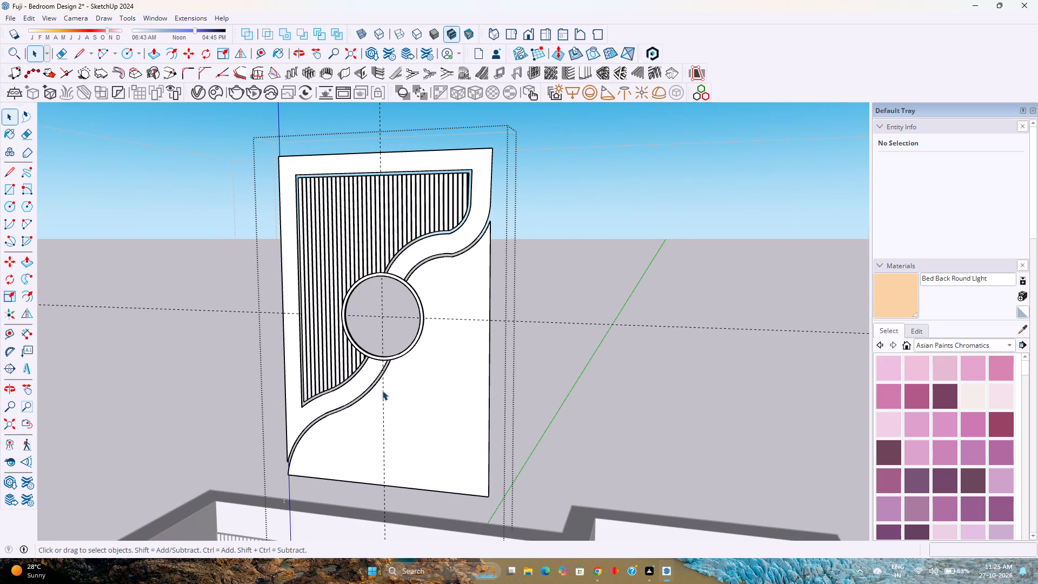
Inside the feature panel group, offset the lower panel's bottom and straight side edges inward by 6 inches and again by 7 inches.
left_click(434, 404)
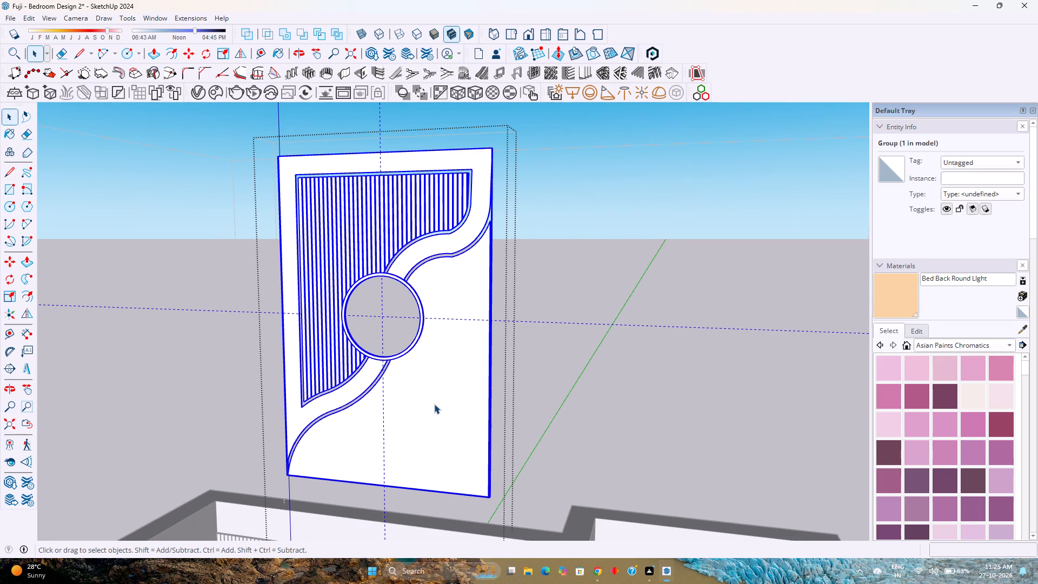
double_click(434, 404)
scroll(425, 437, "up", 1)
left_click(344, 472)
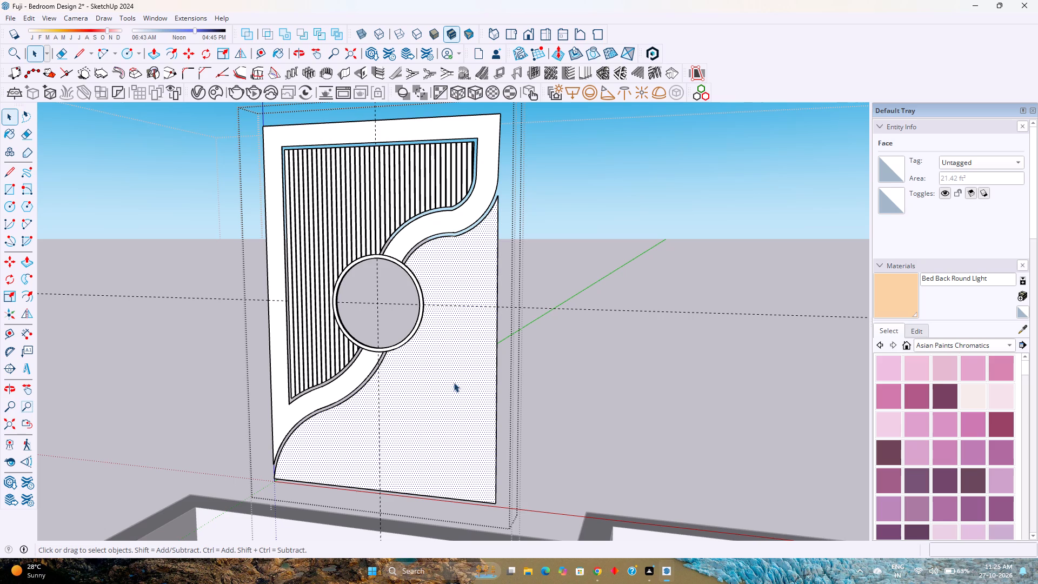
left_click(497, 355)
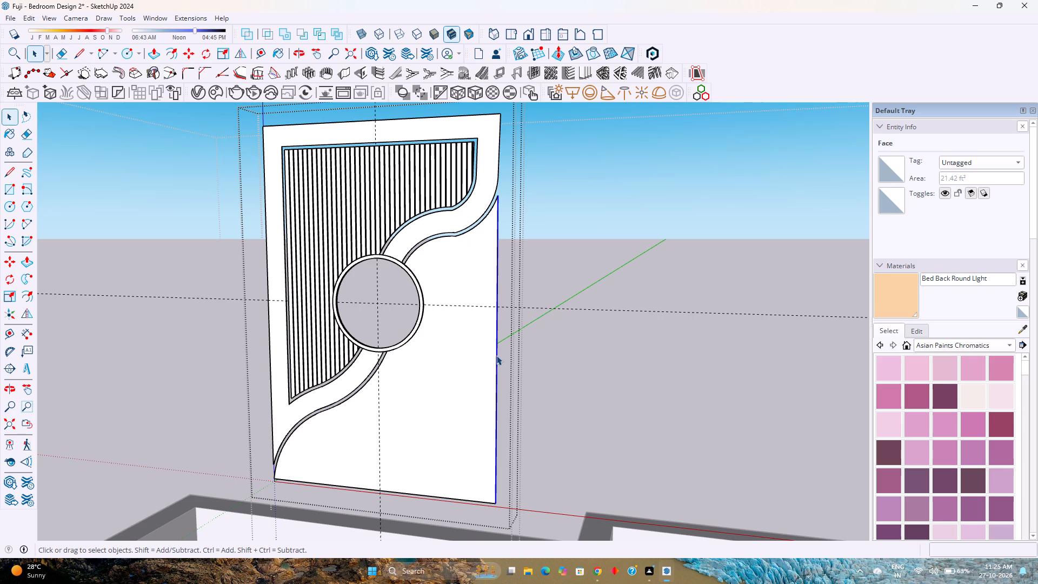
left_click(390, 492, "ctrl")
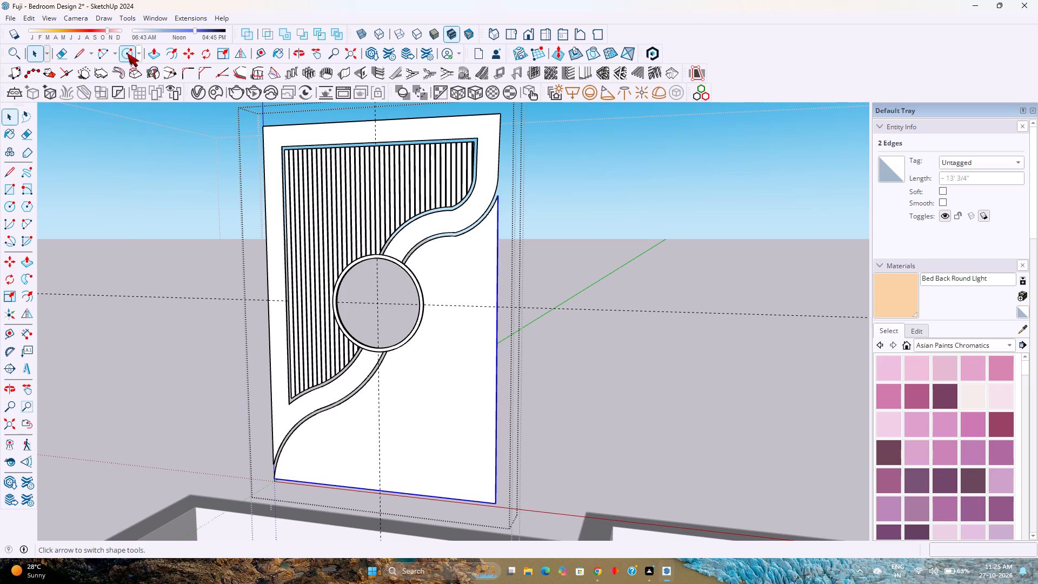
left_click(174, 55)
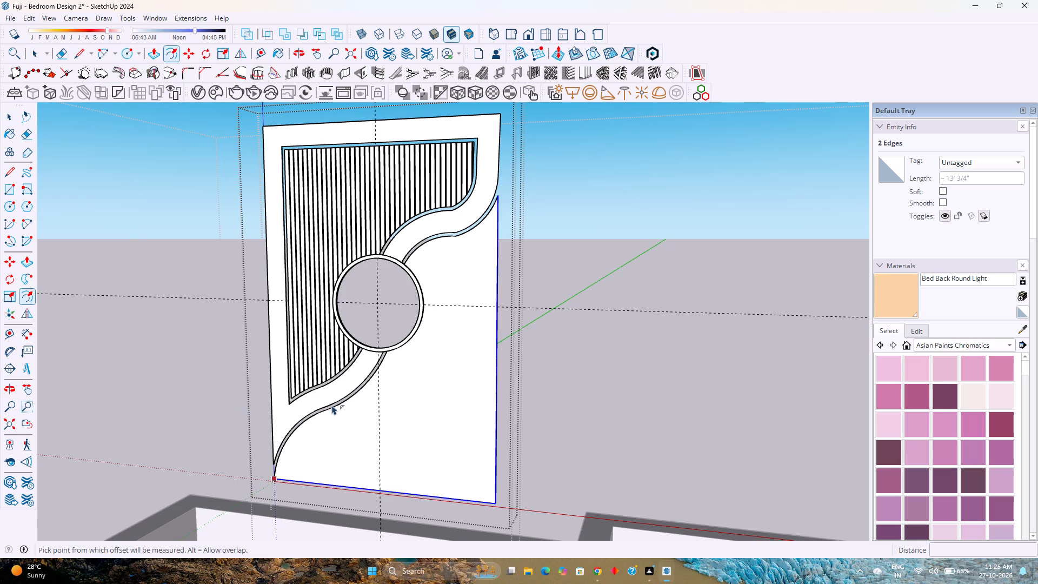
left_click(453, 493)
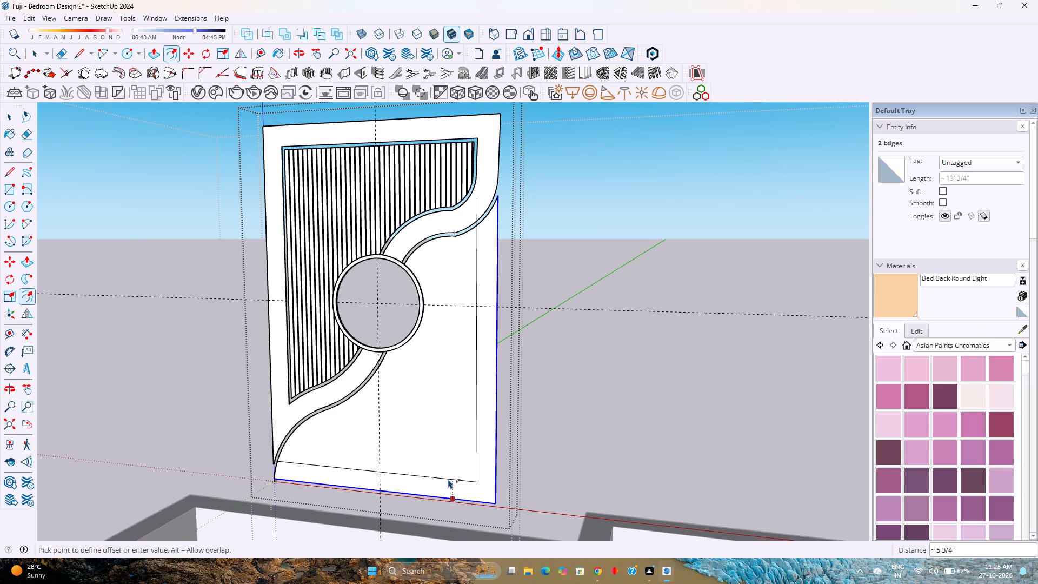
key("6")
key("Return")
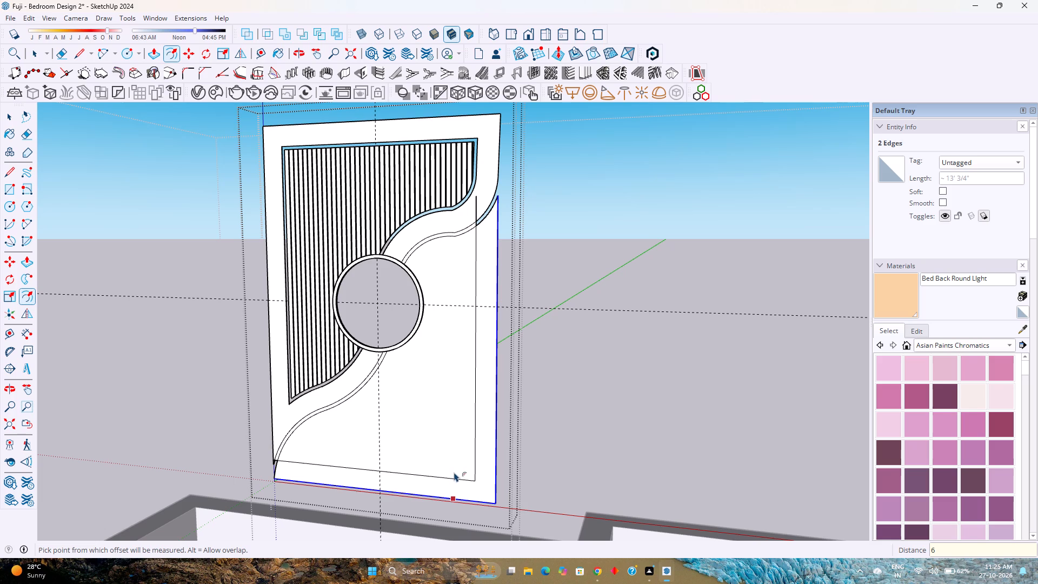
left_click(454, 472)
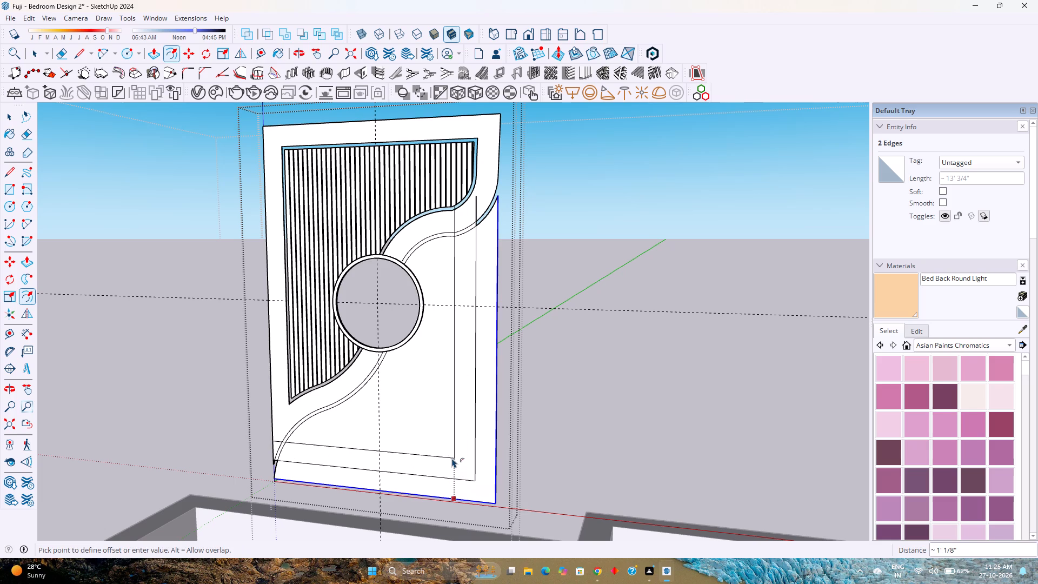
key("7")
key("Return")
key("space")
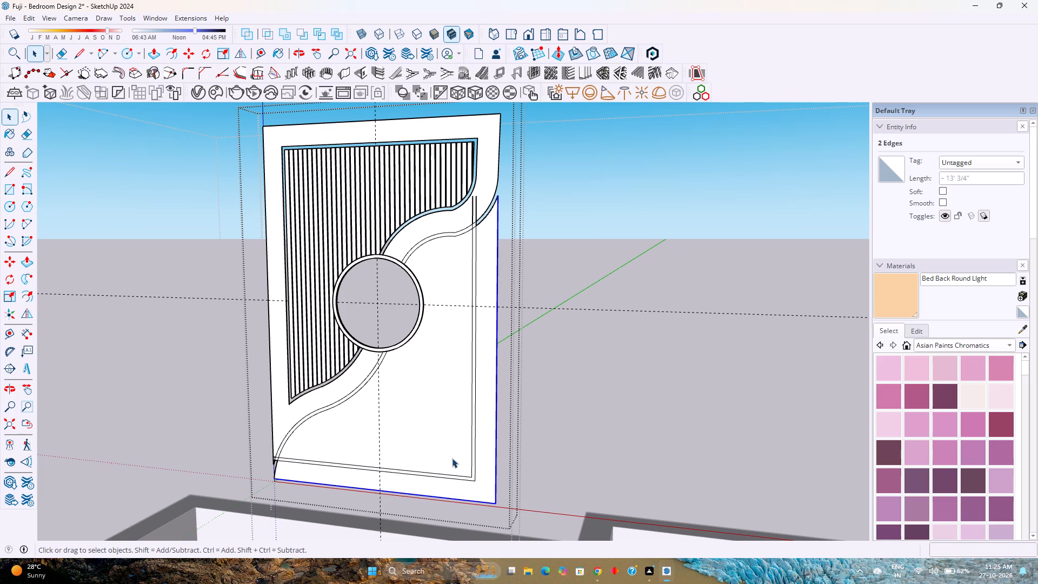
Delete the face filling the curved groove below the circular ring.
scroll(285, 459, "up", 9)
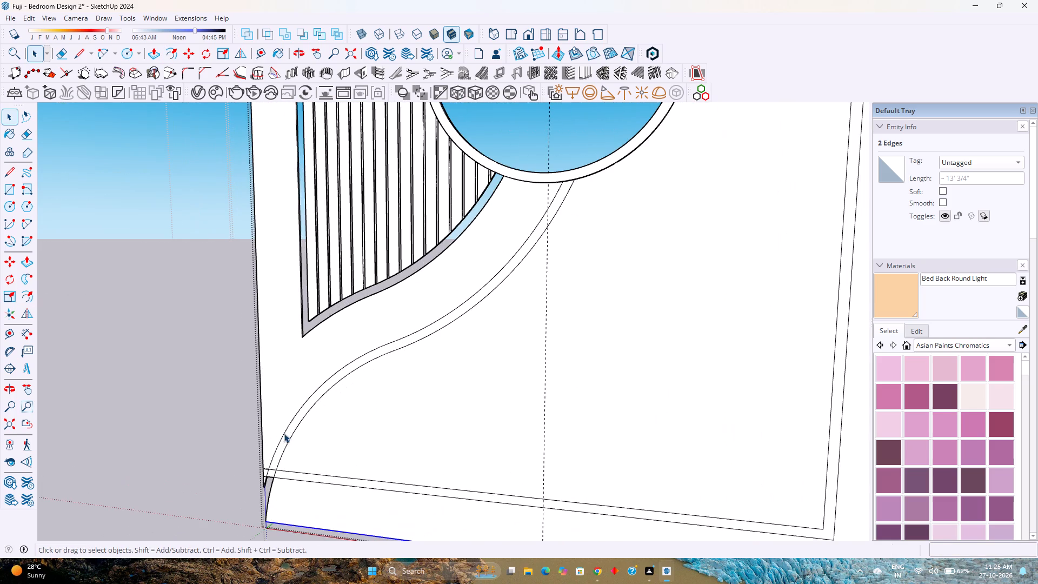
scroll(291, 426, "up", 2)
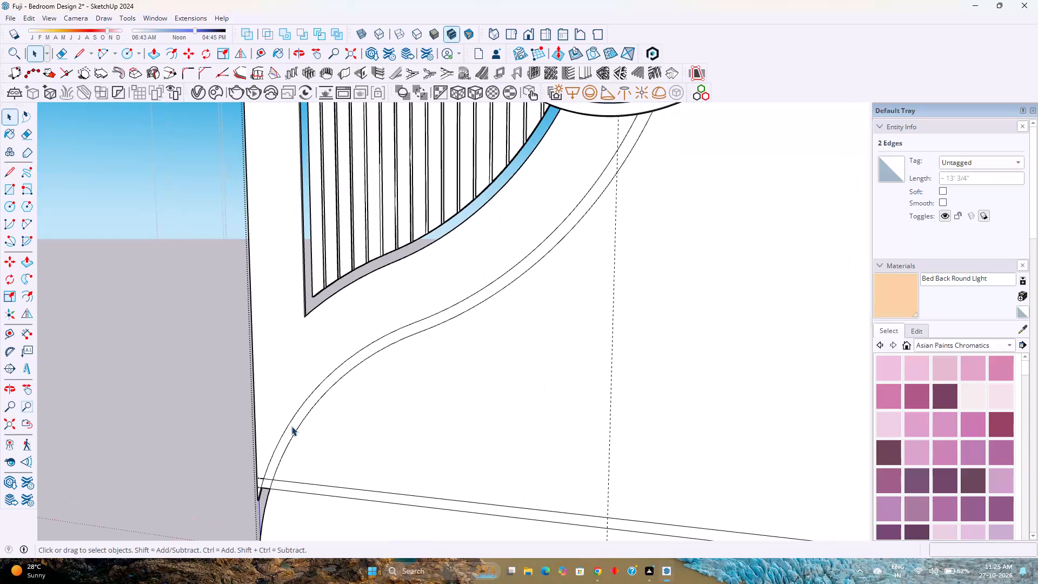
left_click(291, 426)
key("Delete")
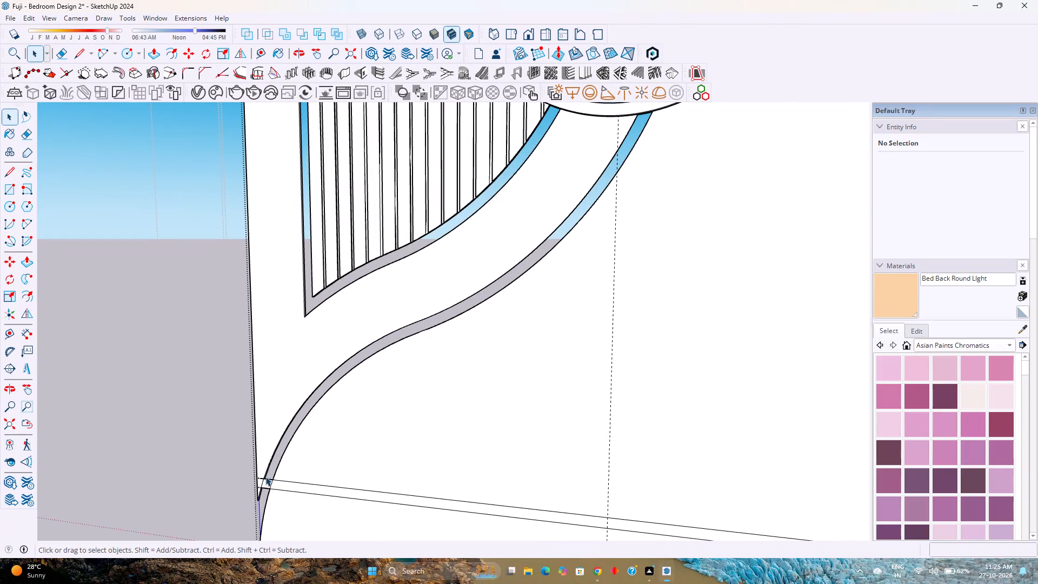
Erase the offset line segments that cross and overrun the curved groove near the feature panel's bottom corner.
scroll(265, 484, "up", 17)
key("e")
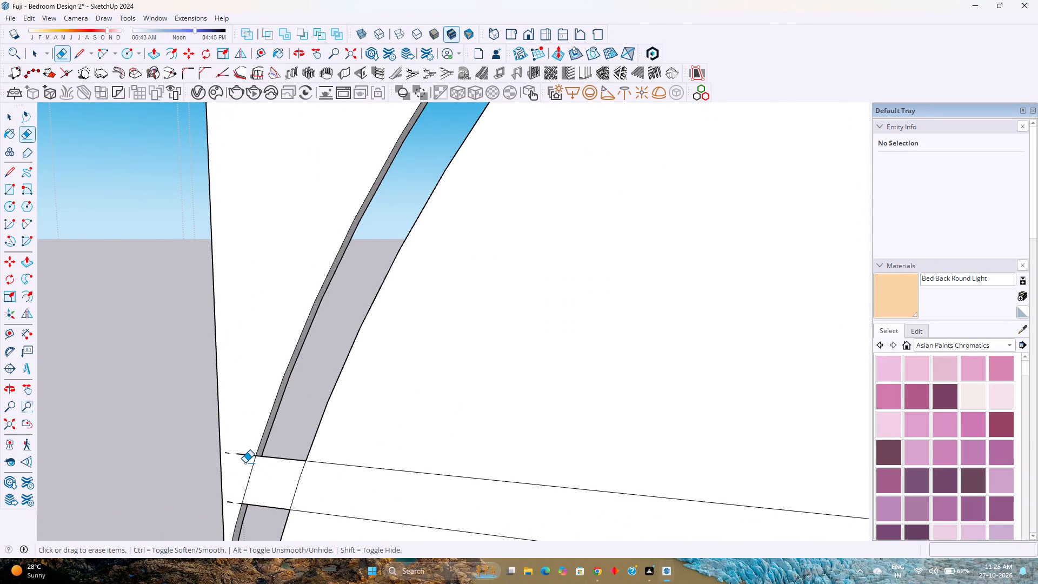
left_click(244, 454)
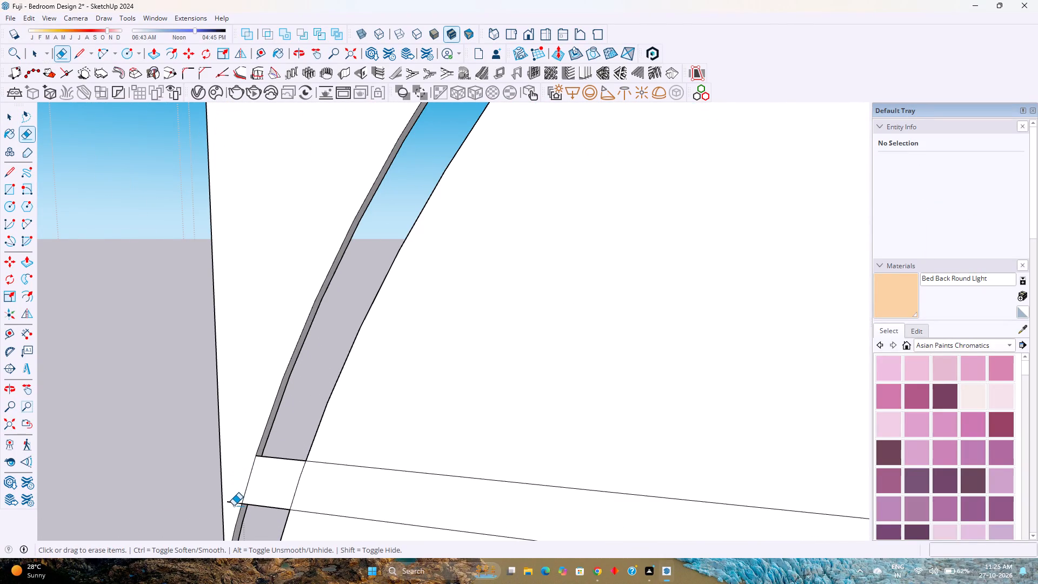
left_click(234, 505)
left_click(237, 501)
left_click(259, 512)
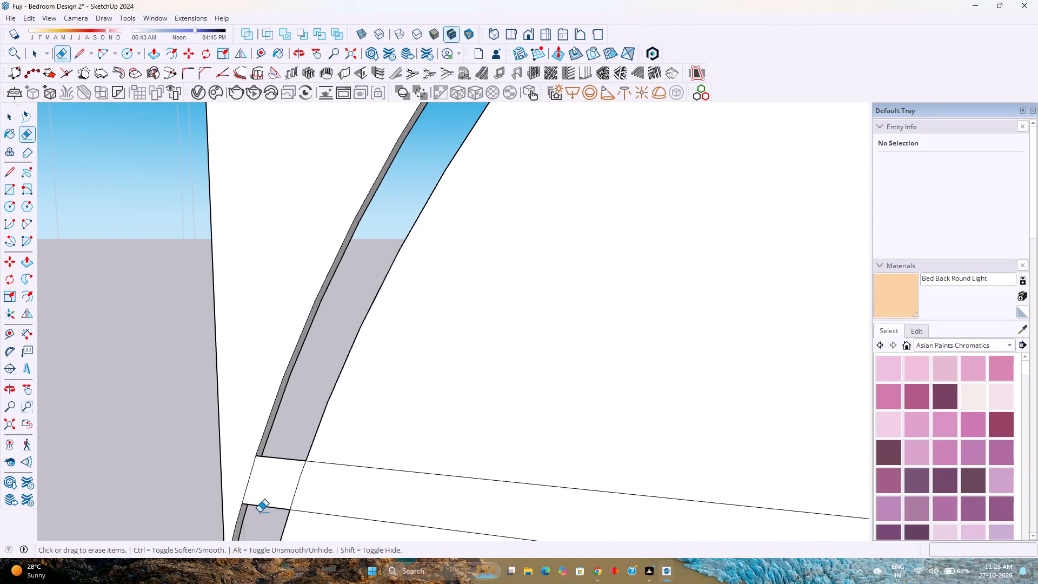
left_click(262, 508)
left_click(263, 505)
left_click(263, 507)
left_click(291, 459)
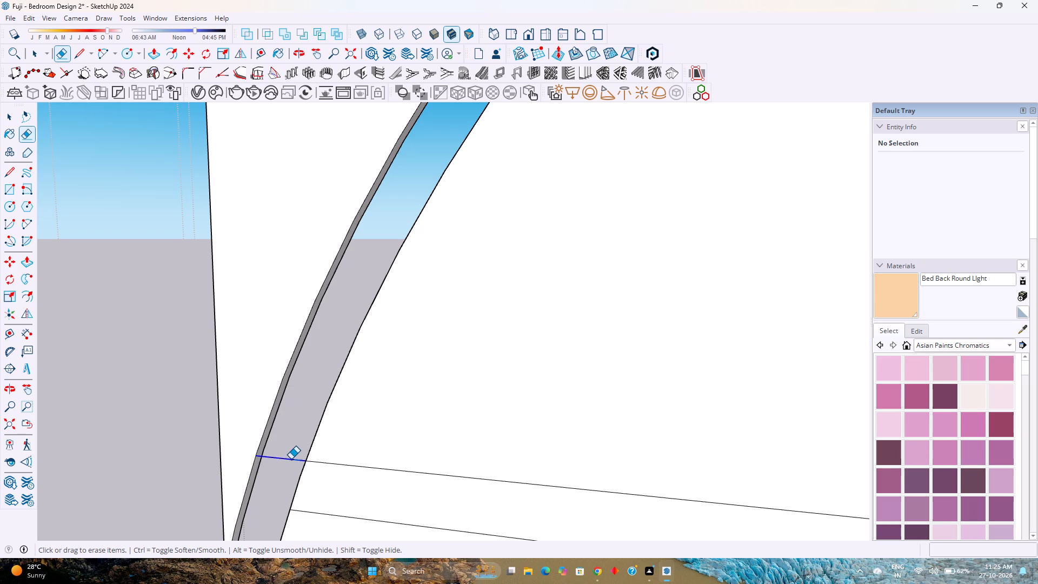
Erase the vertical offset line segments crossing the upper curved groove and extending into the wavy band above it.
scroll(291, 458, "down", 20)
scroll(291, 458, "down", 4)
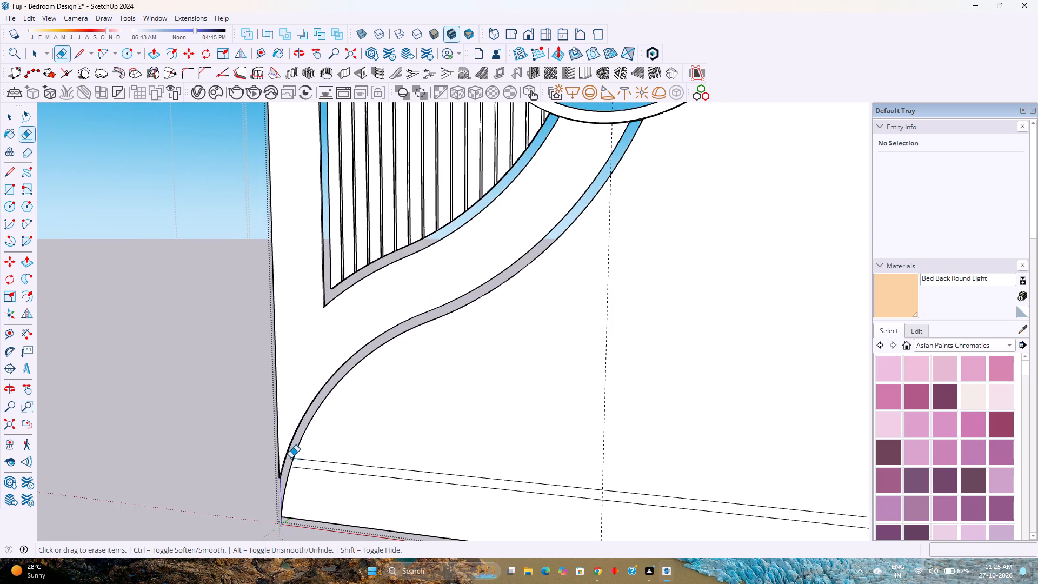
scroll(291, 458, "down", 13)
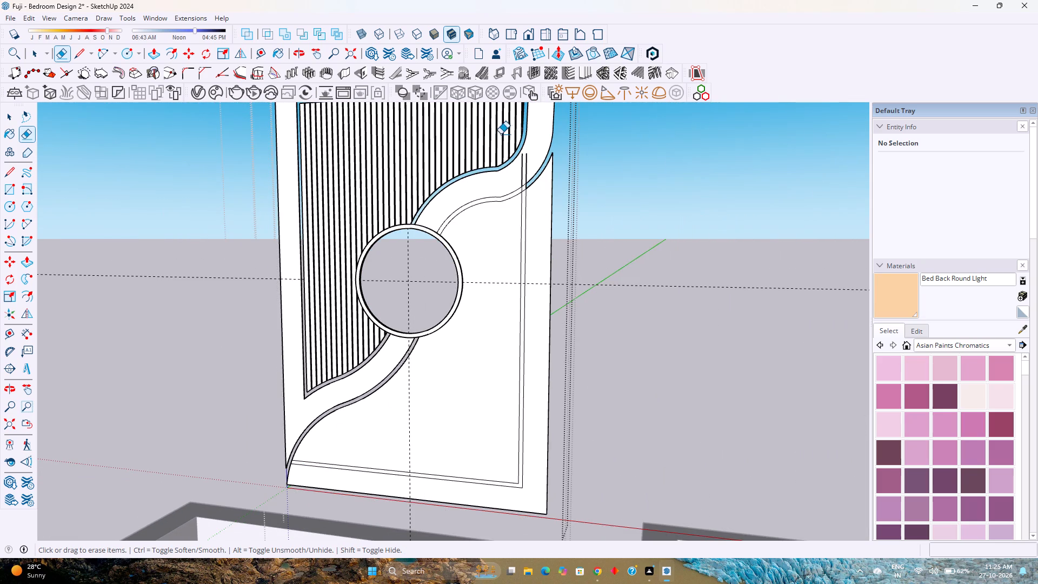
scroll(531, 185, "up", 16)
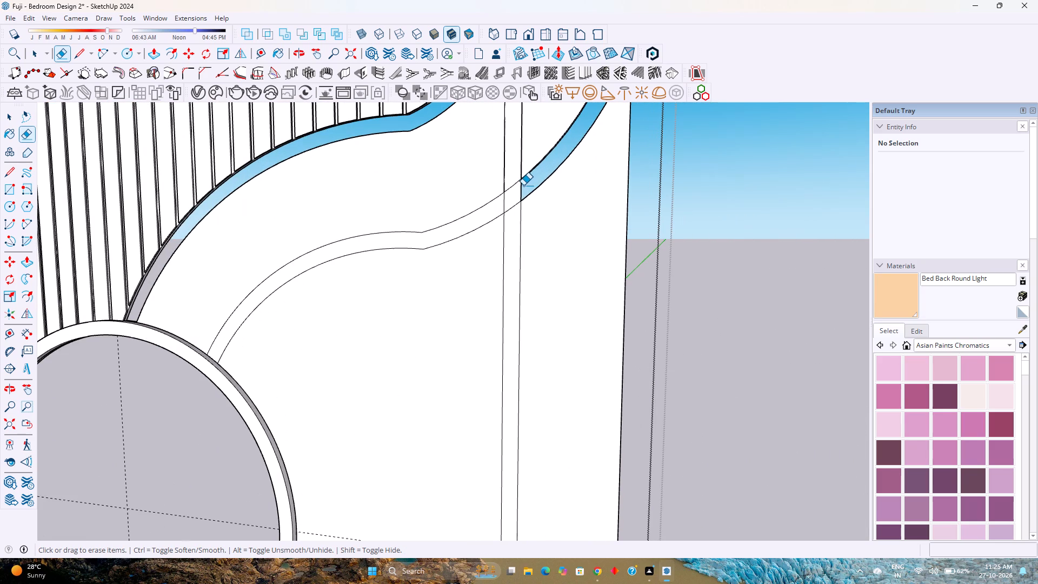
left_click(523, 185)
left_click_drag(510, 197, 501, 203)
left_click_drag(517, 193, 523, 187)
left_click(523, 157)
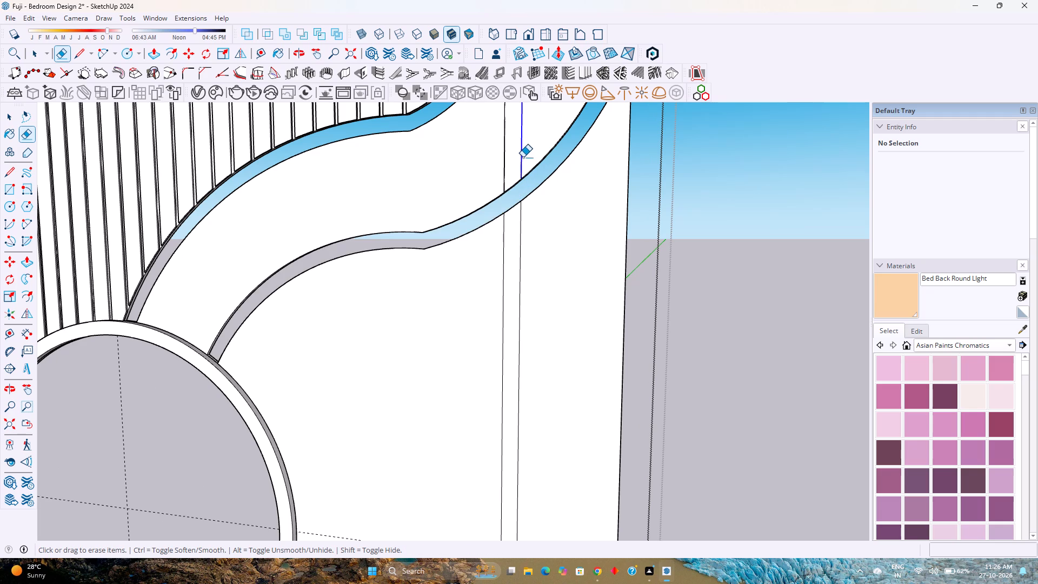
left_click(503, 152)
scroll(450, 206, "down", 5)
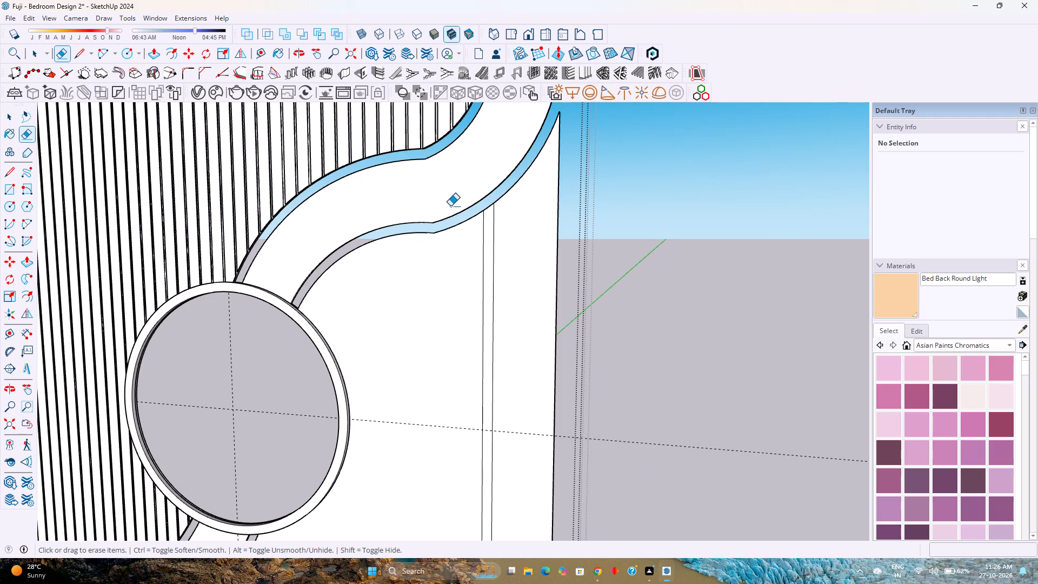
key("space")
Push the narrow strip between the two offset lines through the panel's 1/4-inch thickness to cut an L-shaped groove.
scroll(430, 233, "down", 4)
middle_click_drag(447, 253, 248, 361)
middle_click(248, 361)
scroll(414, 288, "up", 1)
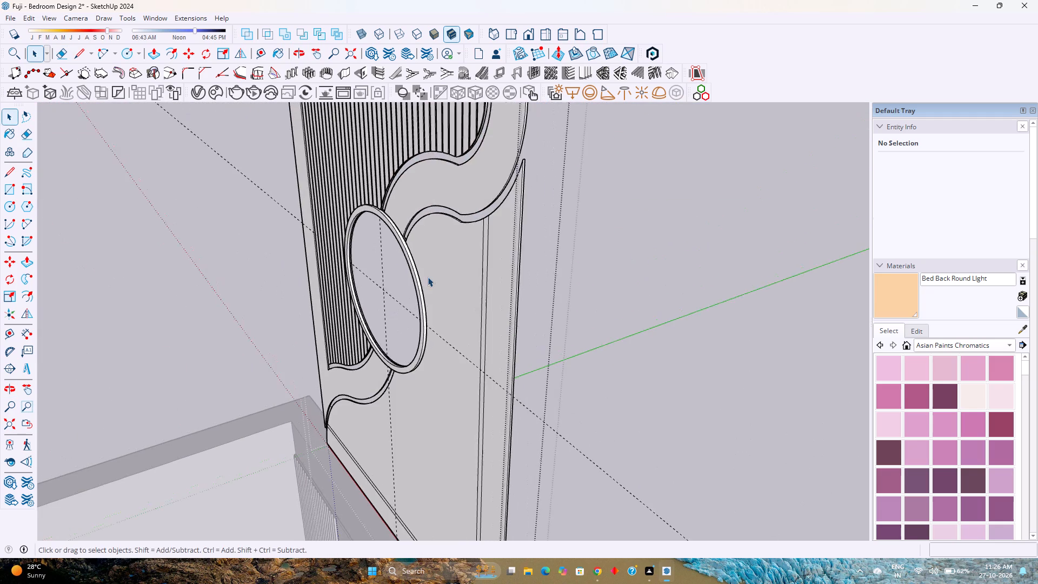
scroll(428, 277, "up", 1)
middle_click_drag(429, 276, 188, 286)
middle_click(188, 286)
scroll(447, 195, "up", 1)
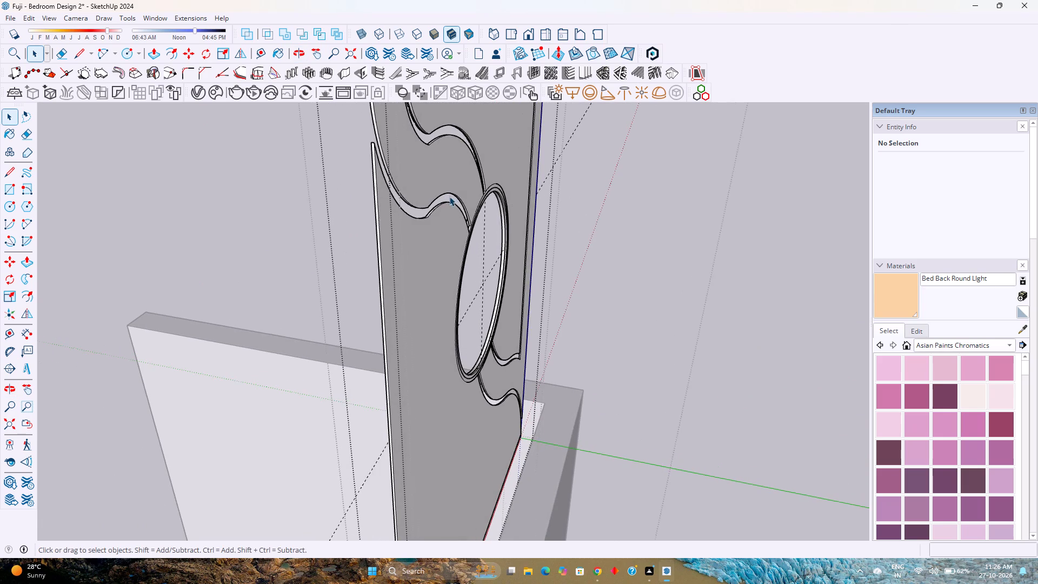
scroll(473, 210, "up", 5)
middle_click_drag(478, 225, 567, 225)
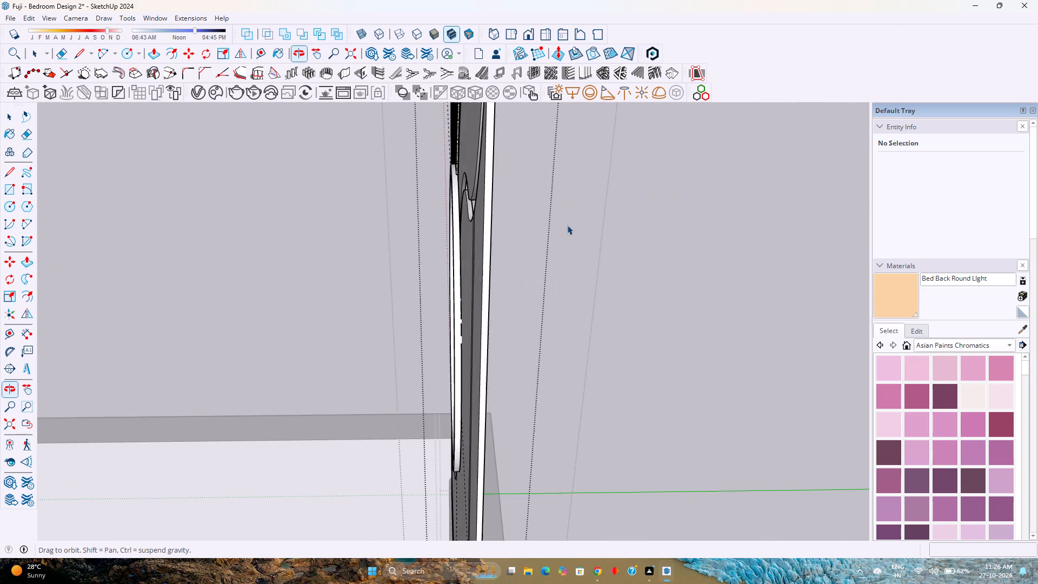
middle_click(567, 225)
scroll(568, 225, "down", 4)
middle_click_drag(504, 265, 645, 241)
scroll(593, 249, "down", 1)
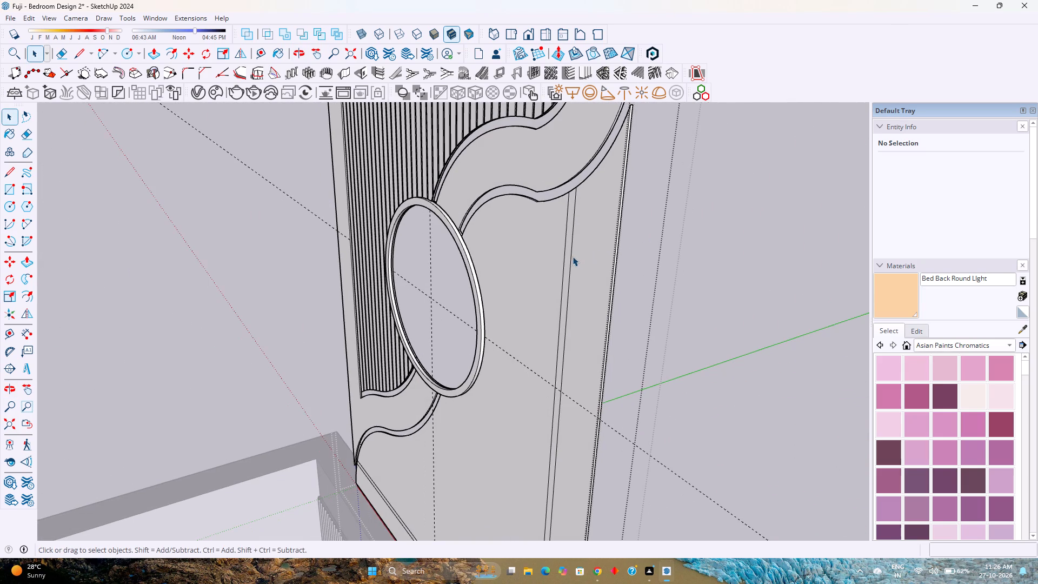
scroll(571, 256, "up", 3)
middle_click_drag(571, 256, 501, 331)
scroll(602, 248, "up", 11)
key("p")
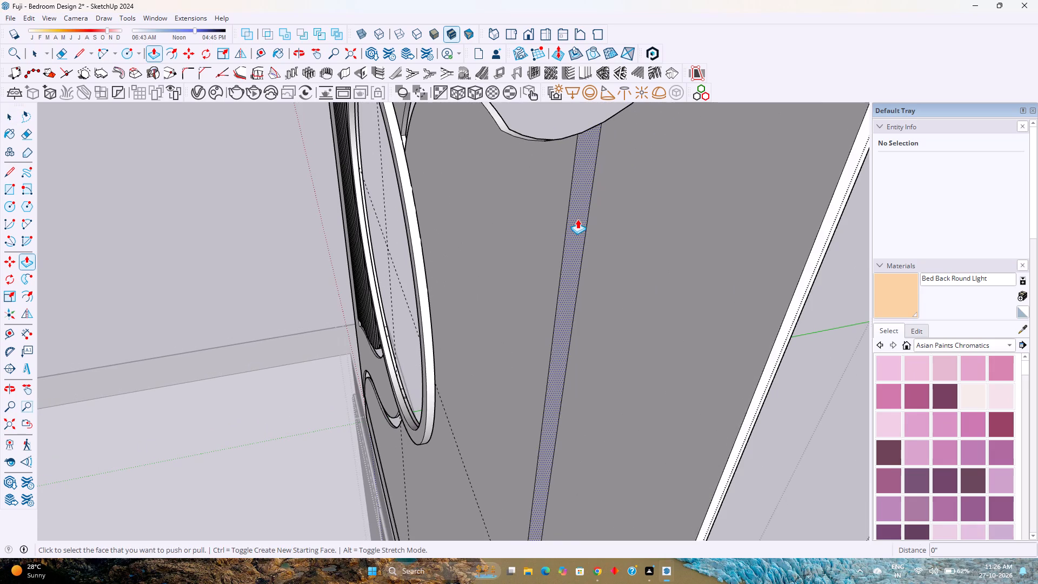
left_click(577, 219)
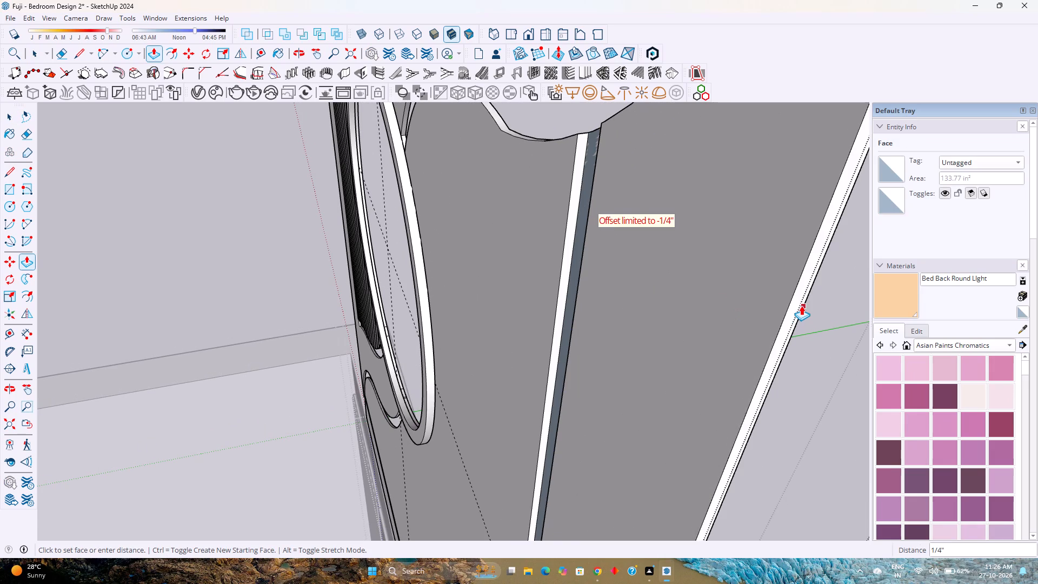
left_click(801, 306)
Erase the edge closing the L-shaped groove's upper end where it meets the curved groove.
scroll(607, 320, "down", 3)
middle_click_drag(583, 319, 791, 304)
scroll(644, 242, "down", 3)
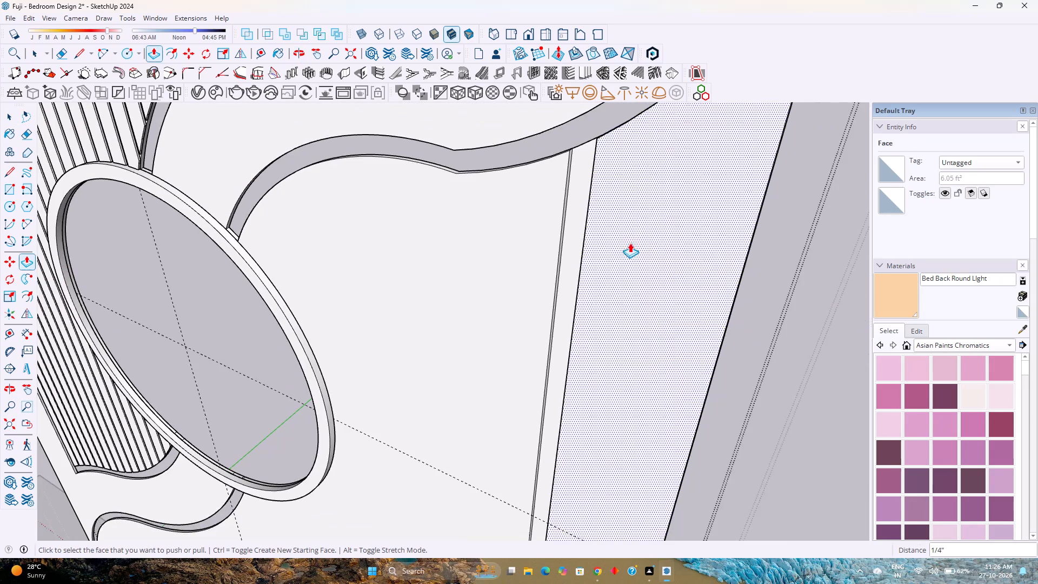
middle_click_drag(628, 243, 630, 406, "shift")
middle_click(630, 406)
key("e")
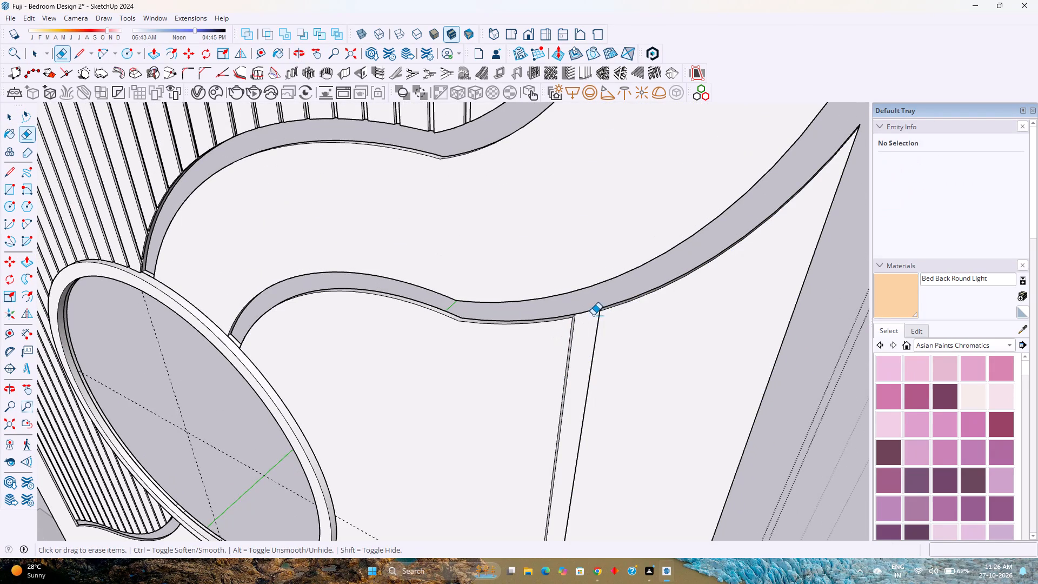
left_click(590, 310)
Erase the edge closing the L-shaped groove's lower end where it meets the curved groove near the bottom corner.
scroll(581, 318, "down", 17)
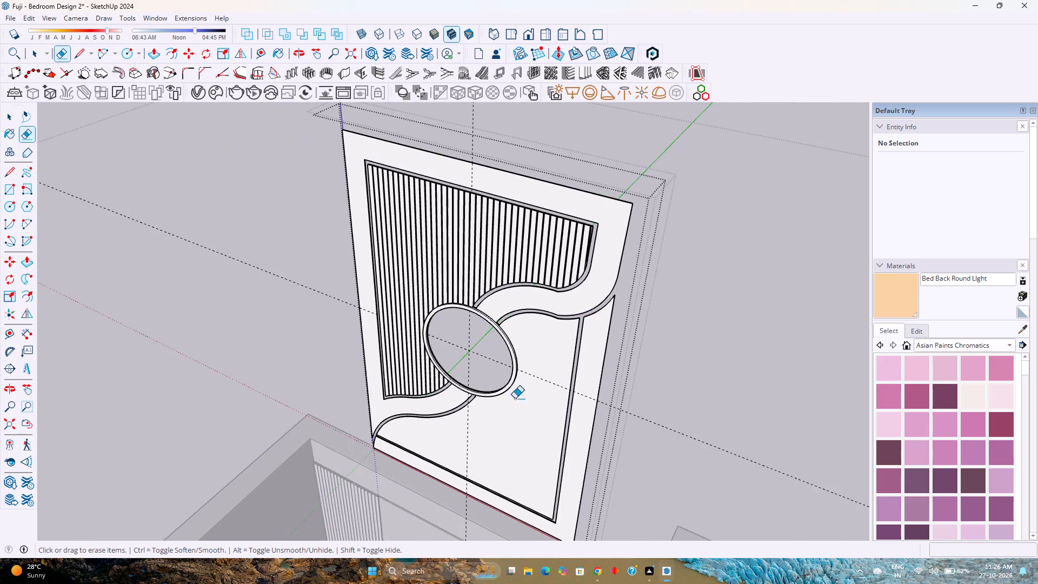
middle_click_drag(506, 406, 597, 321)
middle_click(597, 320)
scroll(361, 506, "up", 17)
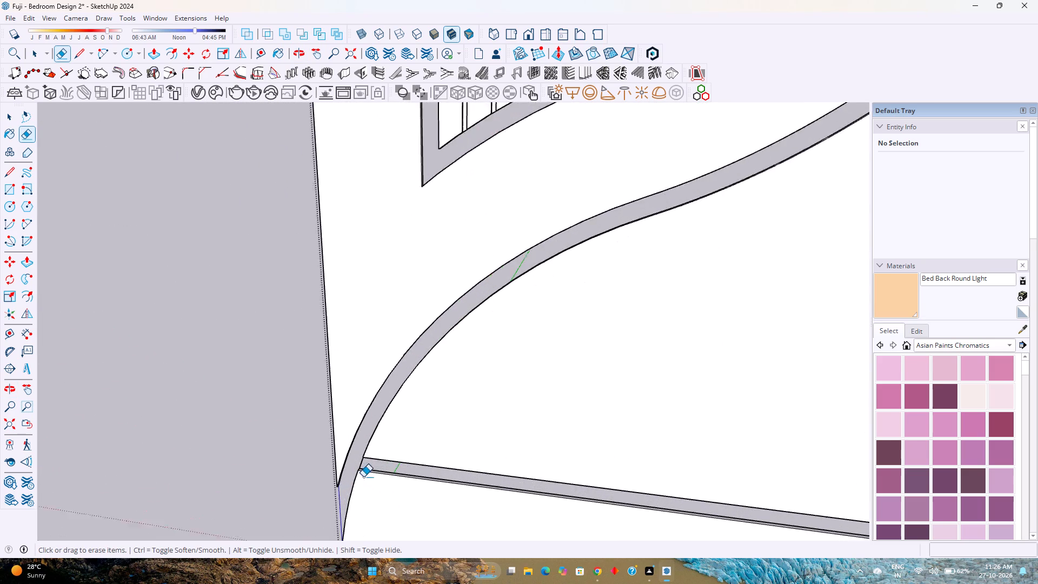
scroll(363, 477, "up", 5)
left_click(357, 454)
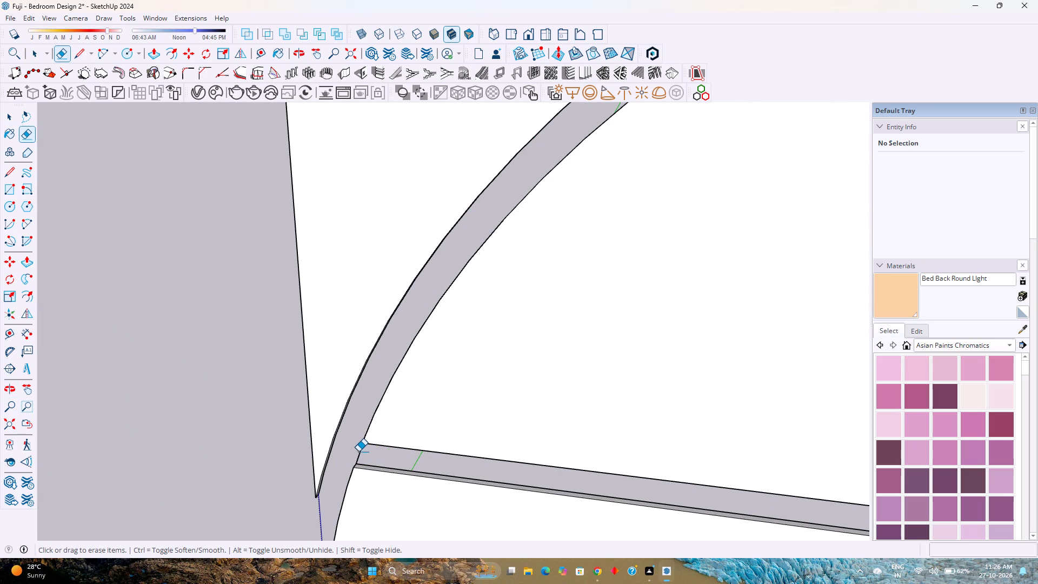
left_click(358, 452)
key("space")
scroll(358, 452, "down", 18)
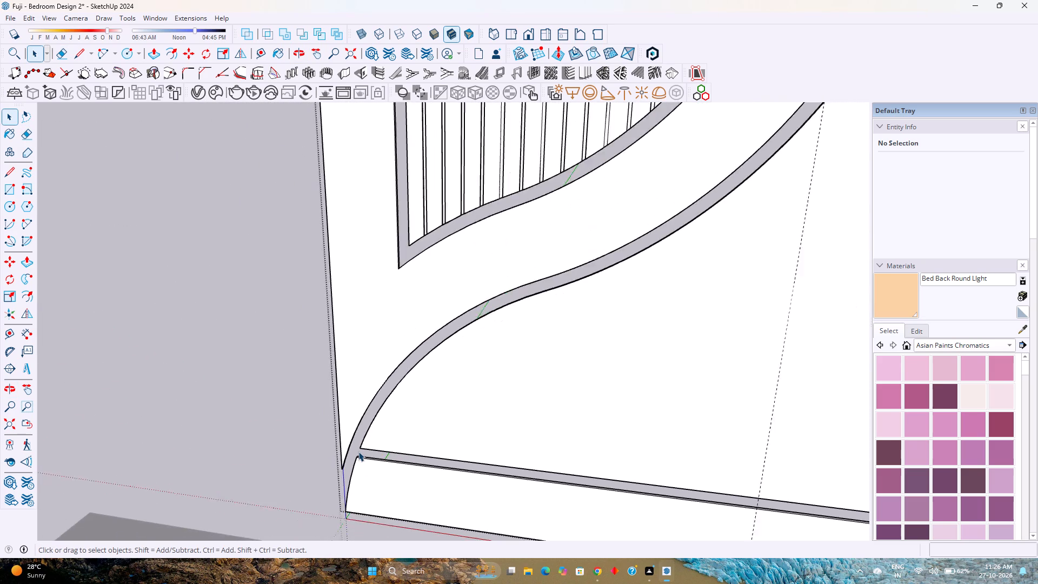
scroll(358, 452, "down", 19)
scroll(358, 452, "down", 4)
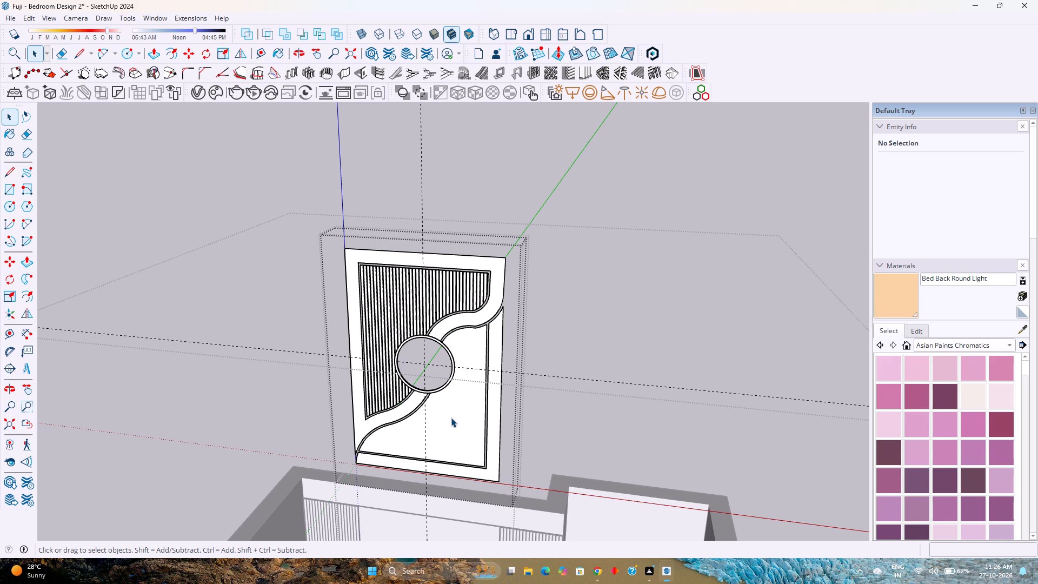
Copy the panel's lower face, bounded by the L-shaped and curved grooves, about 5' 9" out behind the panel.
left_click(451, 417)
scroll(451, 417, "up", 2)
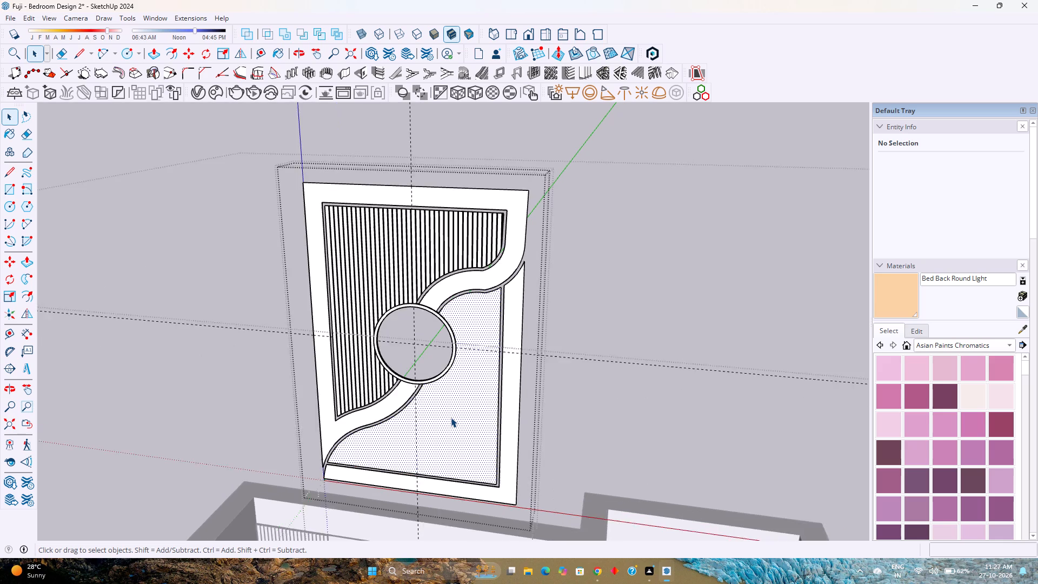
scroll(451, 417, "up", 5)
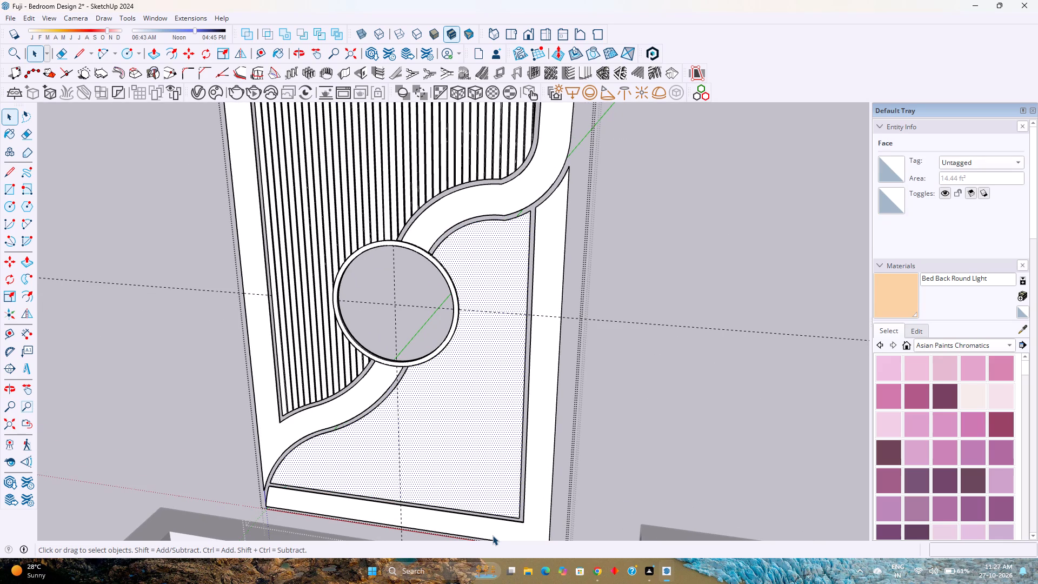
key("m")
scroll(517, 520, "up", 12)
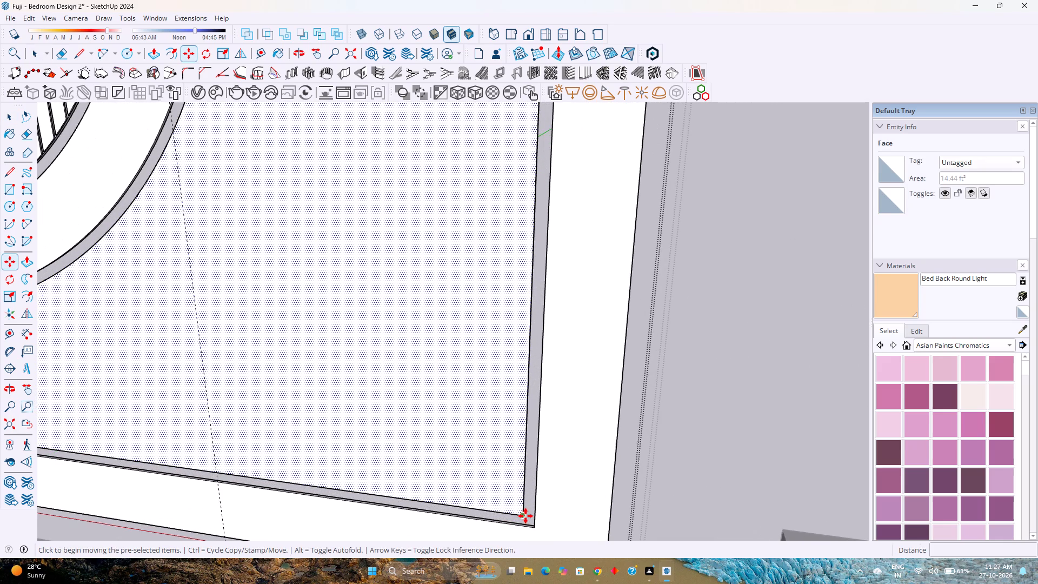
left_click(525, 516)
scroll(663, 454, "down", 8)
middle_click_drag(663, 454, 379, 447, "shift")
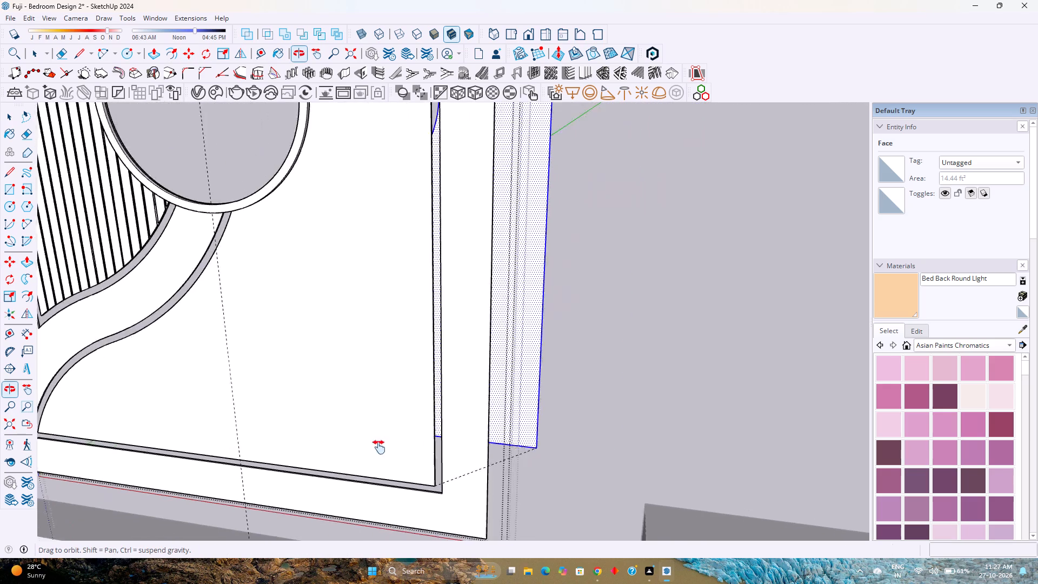
middle_click_drag(379, 447, 239, 514, "shift")
scroll(254, 499, "down", 11)
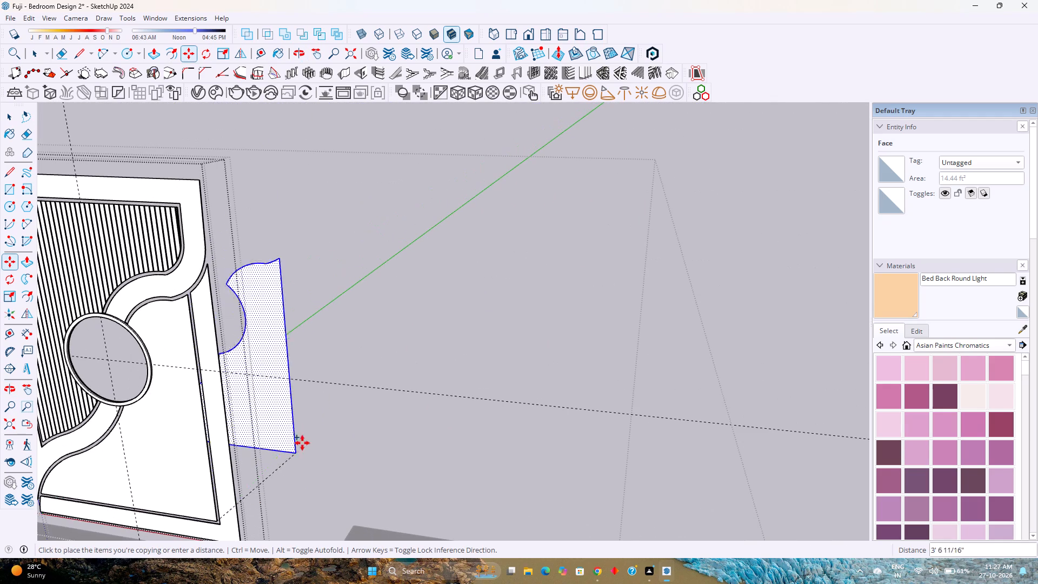
left_click(312, 416)
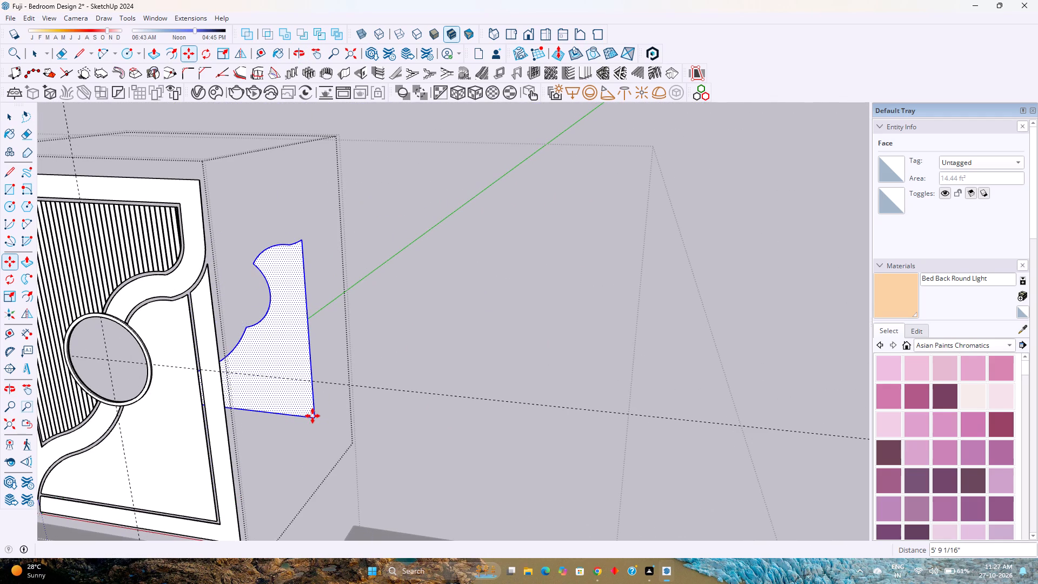
Make the copied face into its own group.
key("space")
right_click(300, 402)
left_click(354, 165)
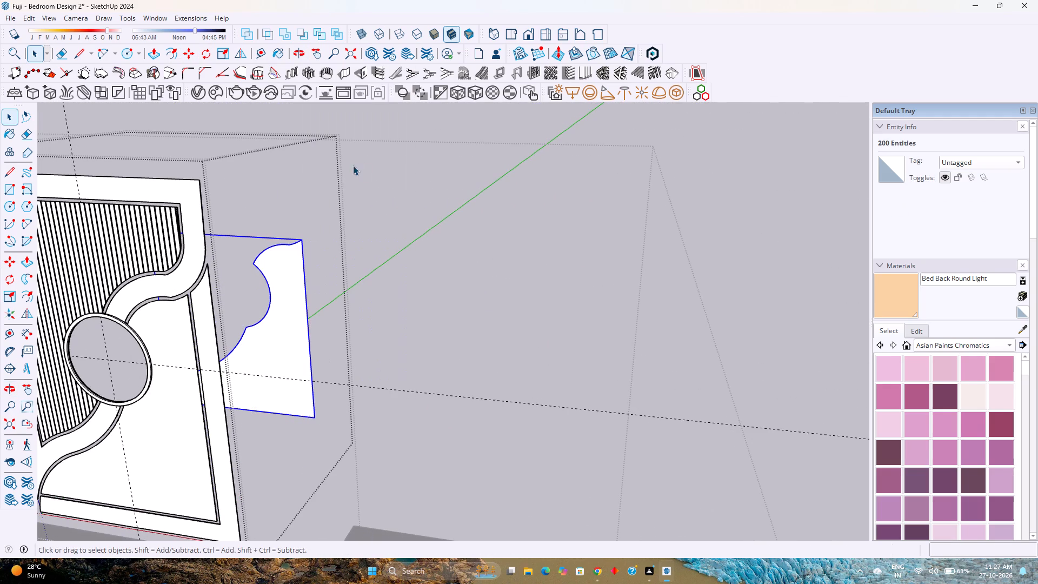
Fill the grouped face with vertical louvres: depth 1/4", thickness 1 1/4", spacing 1 1/2", angle 0.0, located at the front.
double_click(276, 311)
scroll(288, 333, "up", 3)
left_click(290, 333)
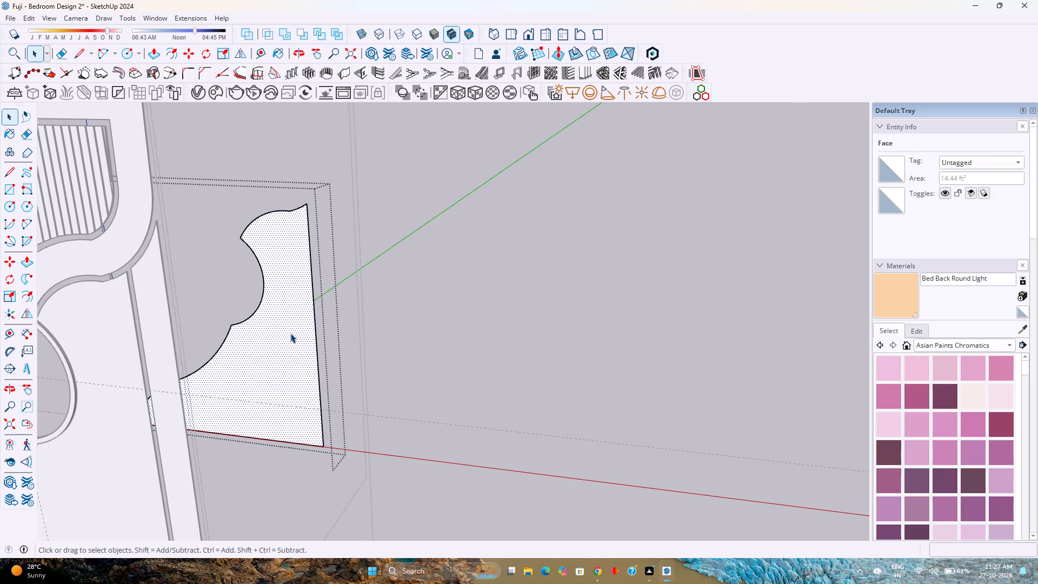
left_click(590, 75)
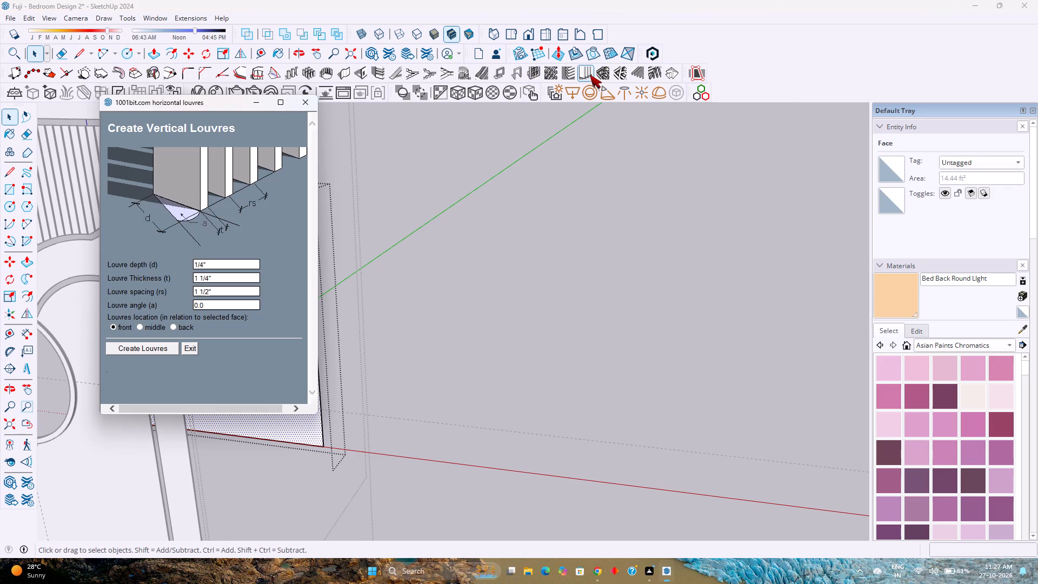
left_click(138, 350)
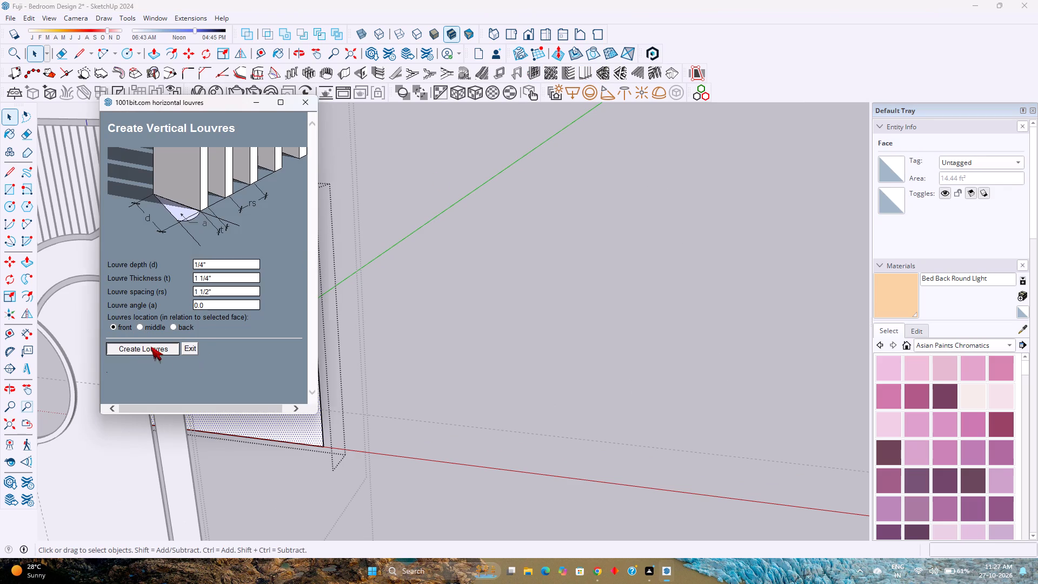
Erase the part of the louvre that crosses the deepest part of the circular cutout, trimming it to the arc.
scroll(252, 321, "up", 5)
middle_click_drag(252, 321, 258, 322)
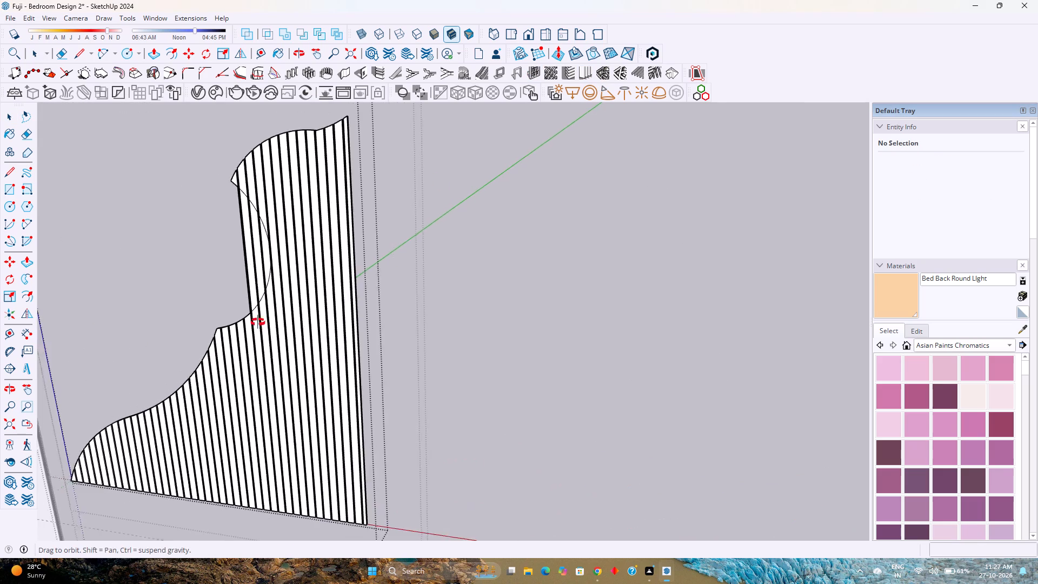
middle_click_drag(258, 322, 332, 364)
middle_click(332, 364)
middle_click_drag(394, 364, 262, 363)
middle_click_drag(256, 351, 319, 420, "shift")
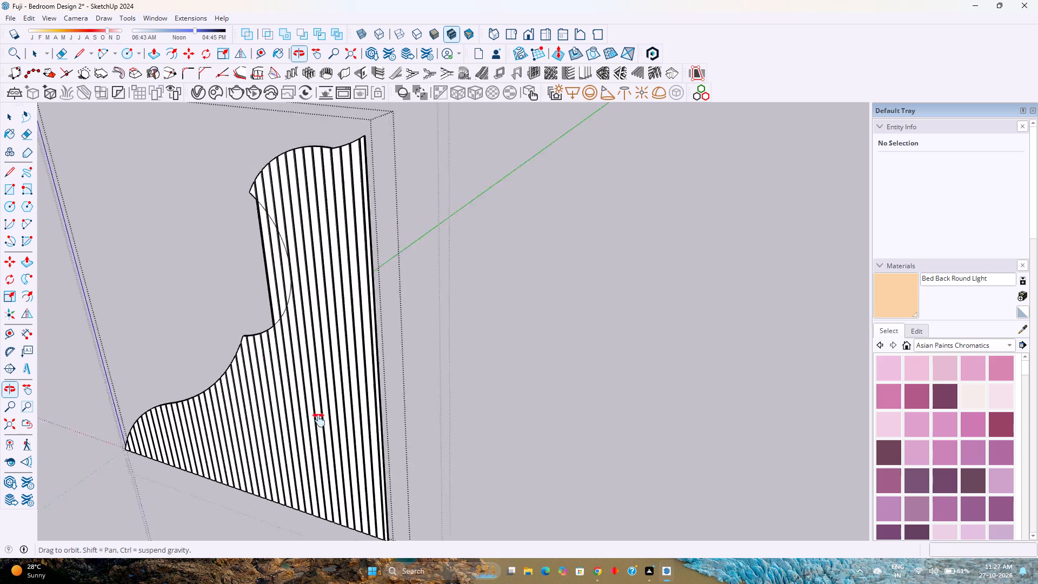
middle_click_drag(319, 420, 335, 464, "shift")
scroll(307, 363, "up", 7)
double_click(343, 344)
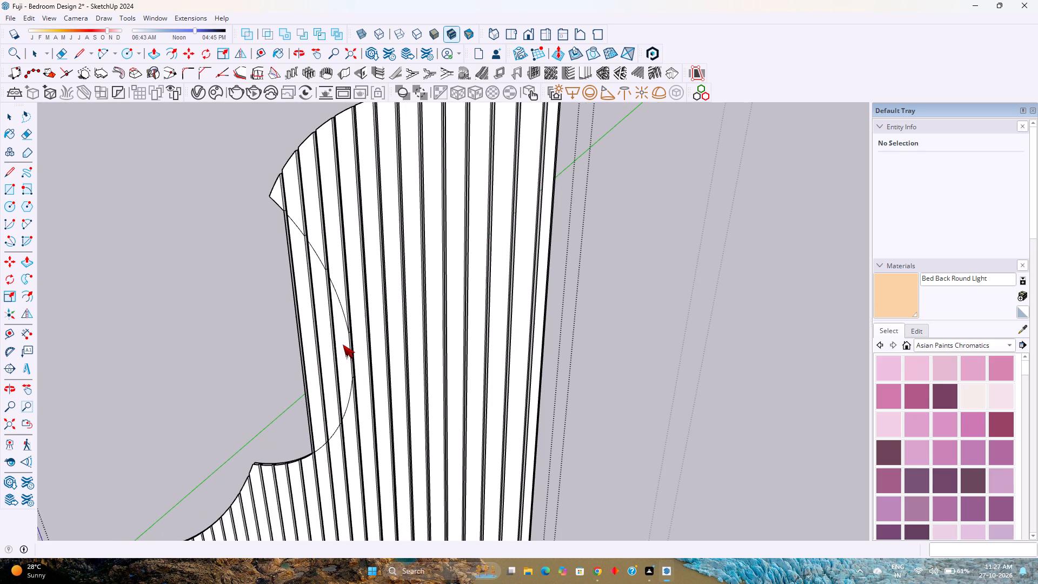
scroll(343, 344, "up", 7)
key("Escape")
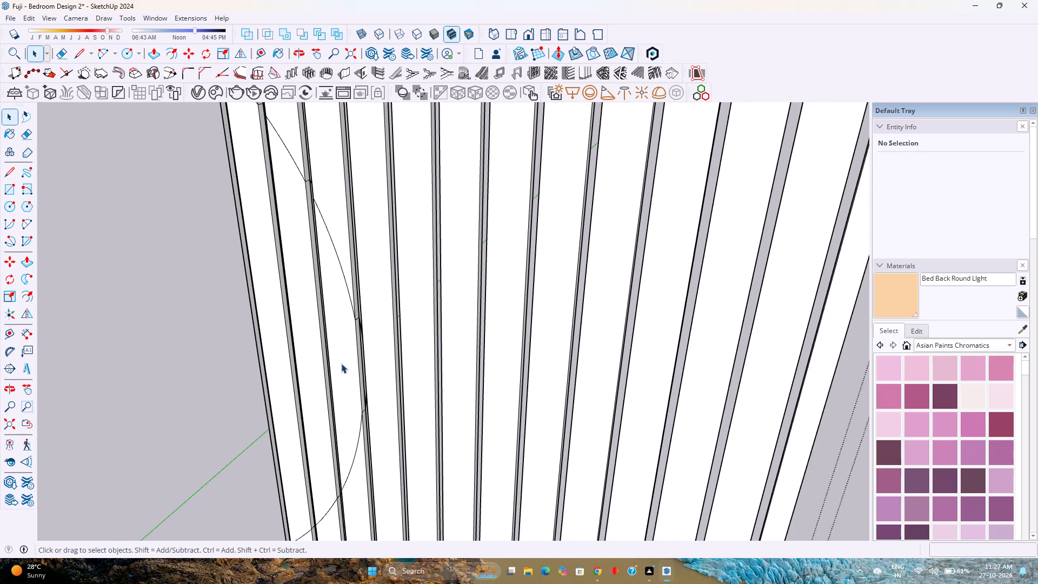
double_click(349, 361)
scroll(347, 361, "up", 4)
left_click(345, 362)
scroll(345, 362, "down", 4)
double_click(345, 362)
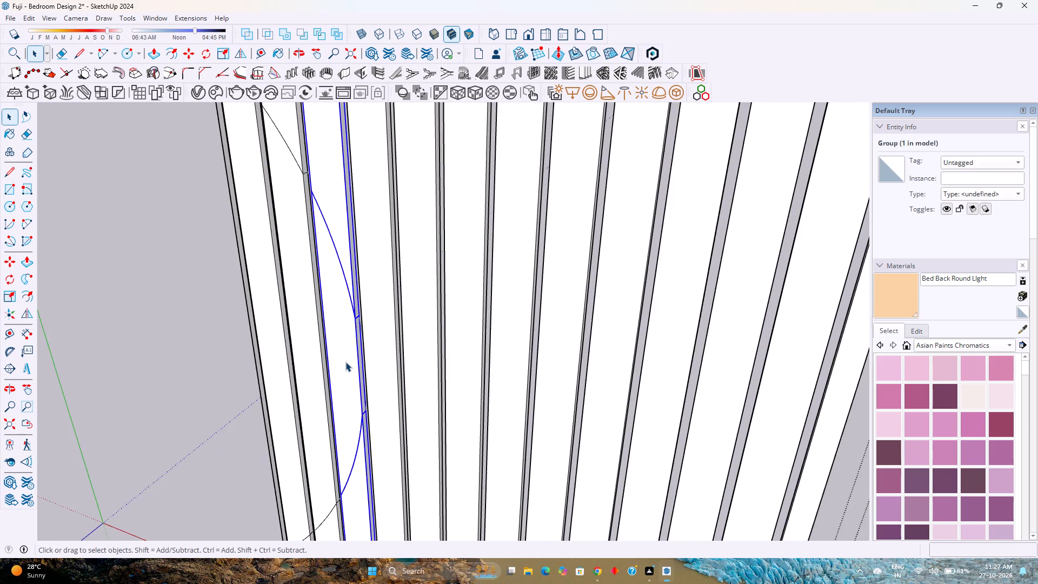
scroll(345, 362, "up", 3)
middle_click_drag(345, 362, 388, 364)
middle_click(388, 364)
key("e")
scroll(355, 364, "up", 3)
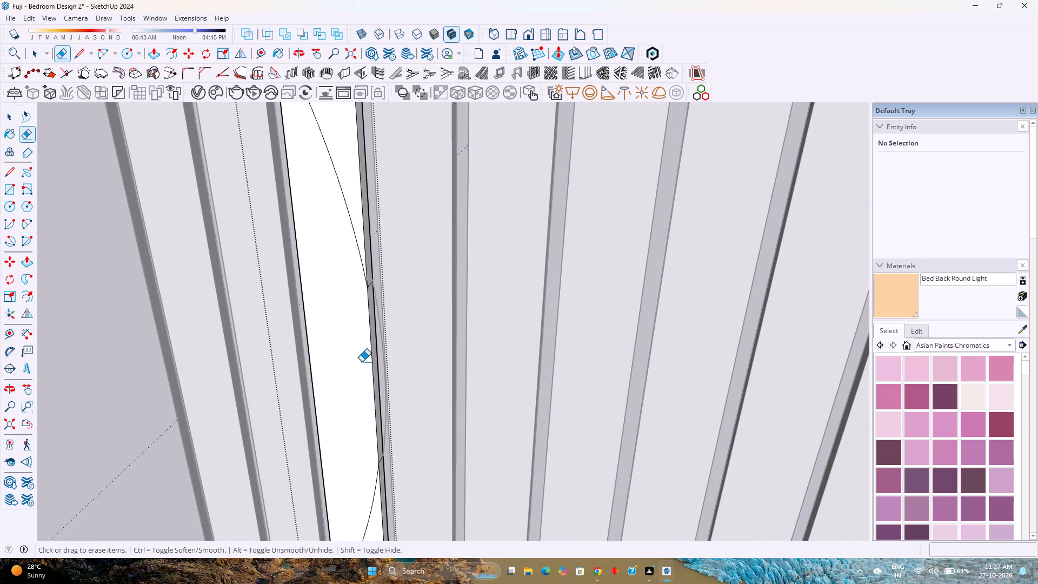
scroll(362, 362, "up", 3)
left_click_drag(380, 354, 353, 357)
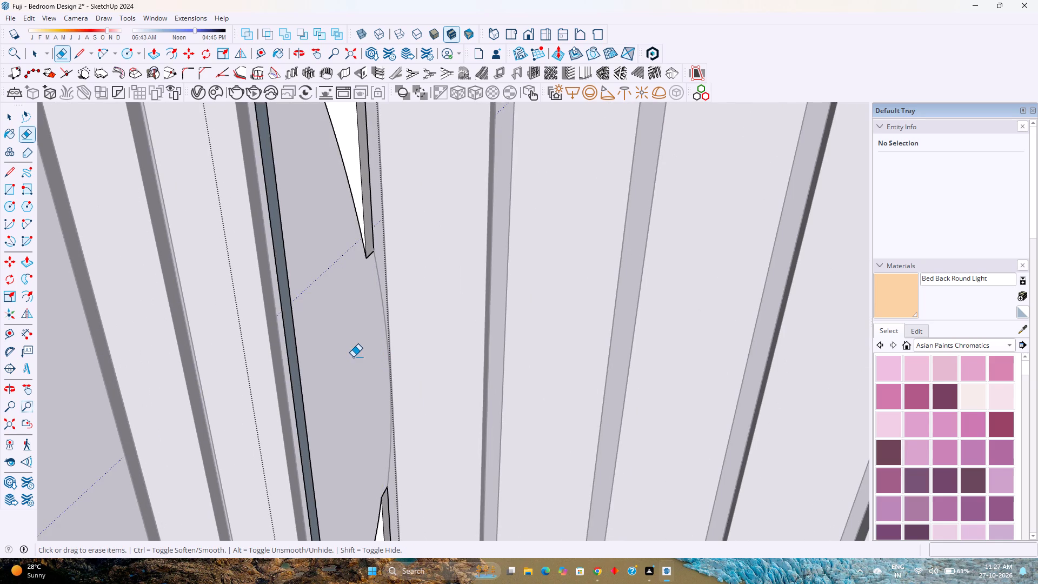
scroll(348, 355, "down", 8)
middle_click_drag(348, 355, 442, 340)
middle_click(445, 338)
middle_click(445, 338)
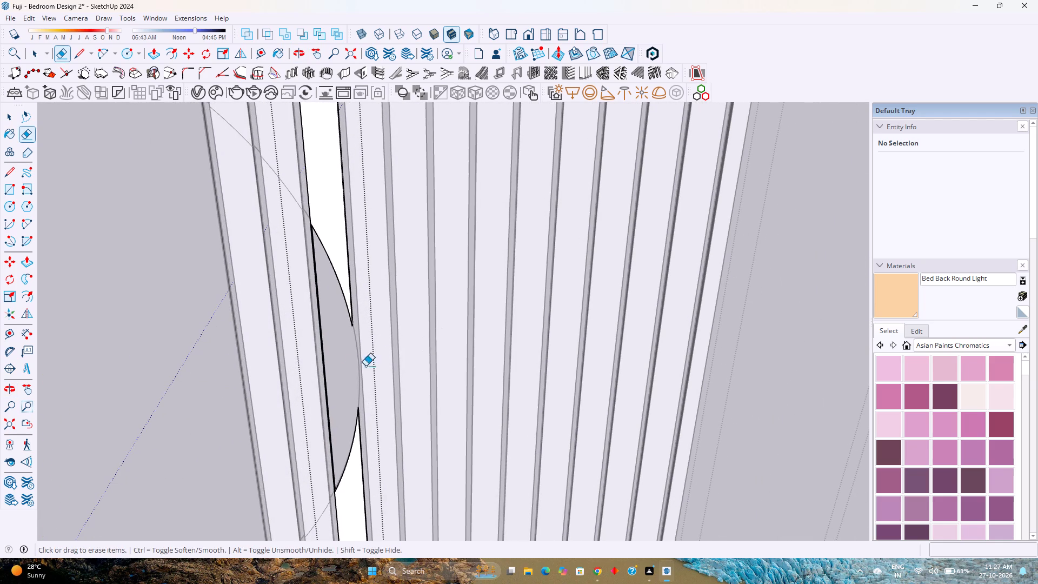
left_click_drag(334, 371, 322, 369)
scroll(331, 370, "down", 4)
key("space")
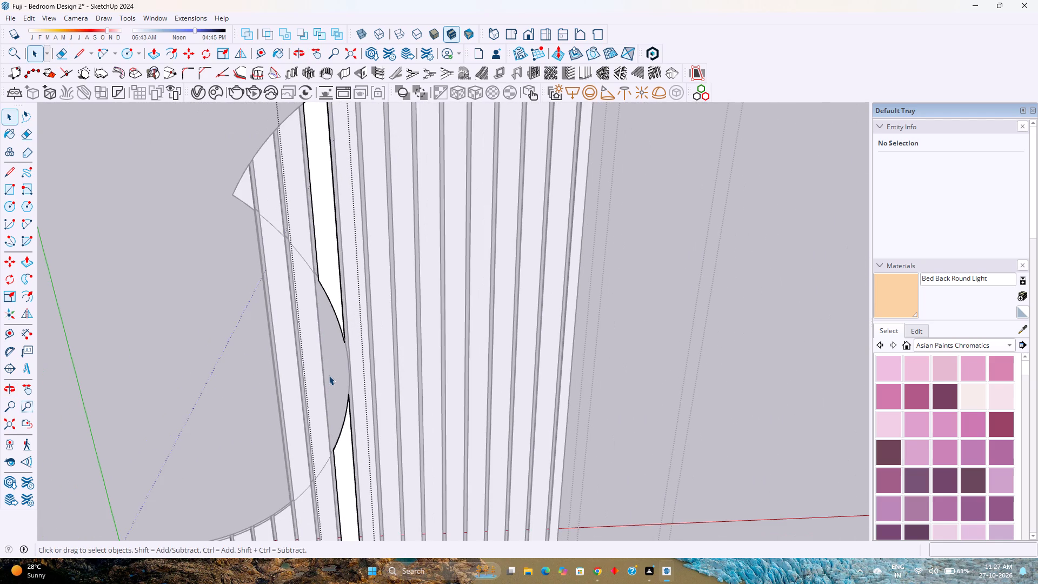
key("Escape")
Erase the part of the adjacent louvre inside the circular cutout, trimming it to the arc.
double_click(316, 381)
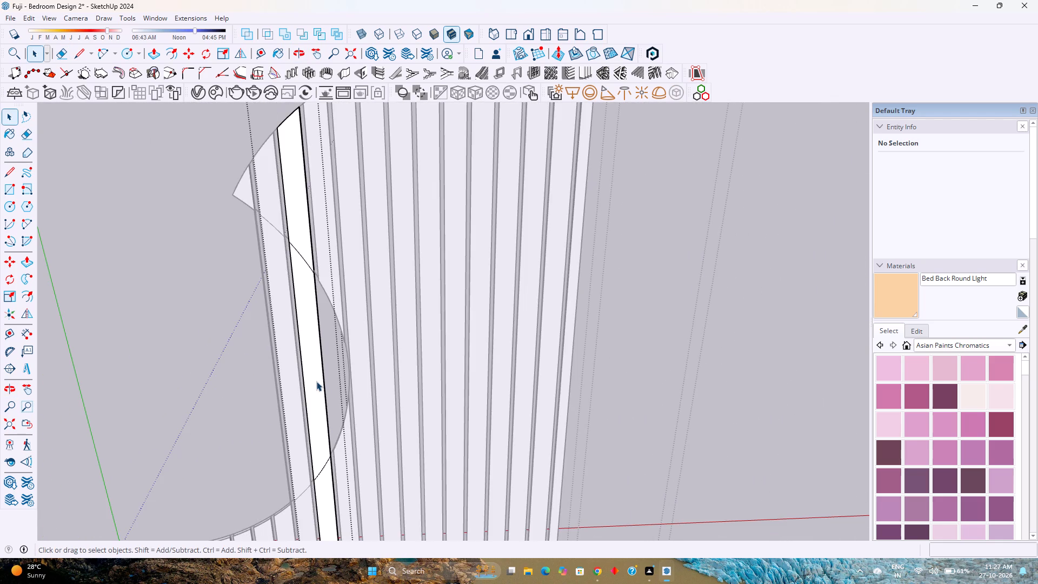
scroll(316, 381, "up", 6)
key("r")
left_click_drag(333, 374, 328, 373)
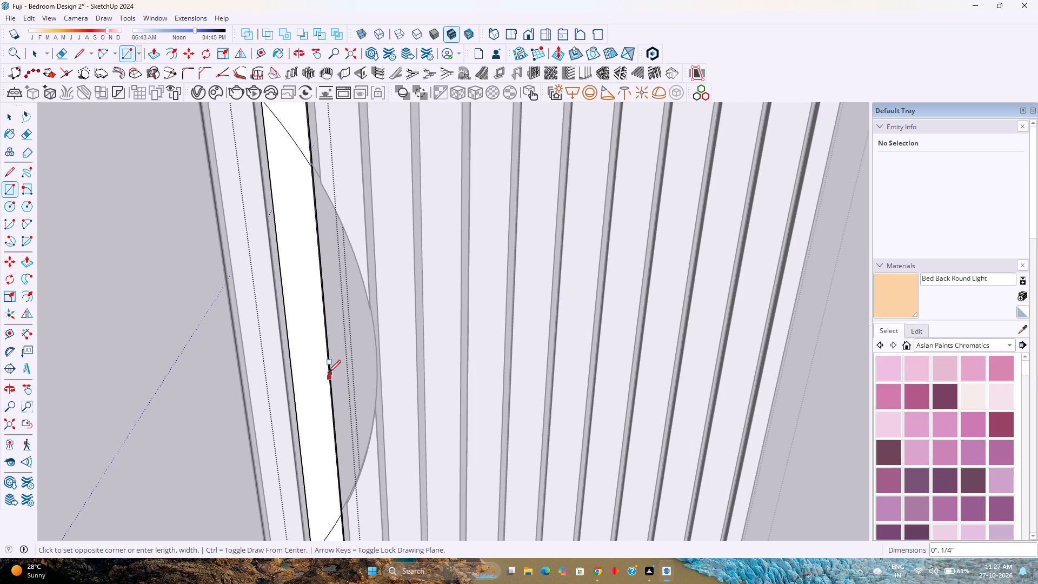
key("e")
left_click_drag(340, 370, 295, 375)
left_click_drag(321, 378, 273, 382)
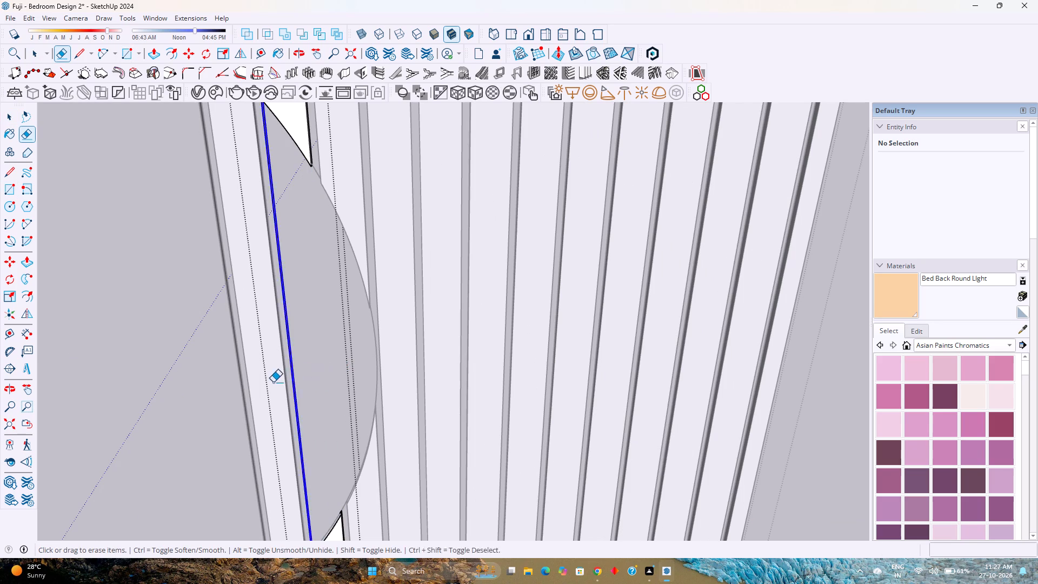
scroll(322, 374, "down", 7)
key("space")
key("Escape")
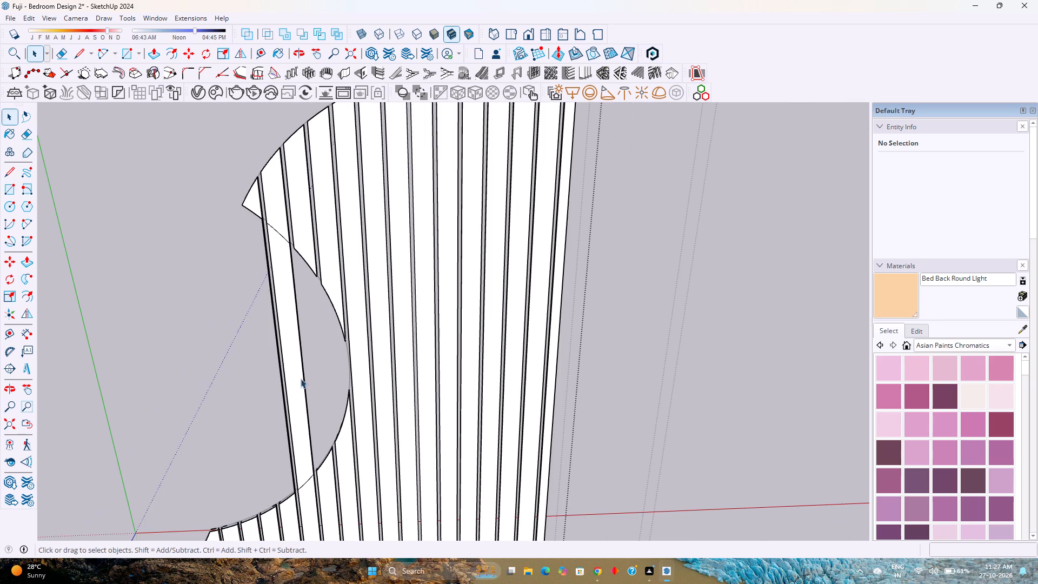
Erase the middle part of the next louvre toward the insert's pointed tip where it crosses the circular cutout.
double_click(294, 381)
scroll(294, 381, "up", 2)
key("e")
left_click_drag(323, 374, 275, 382)
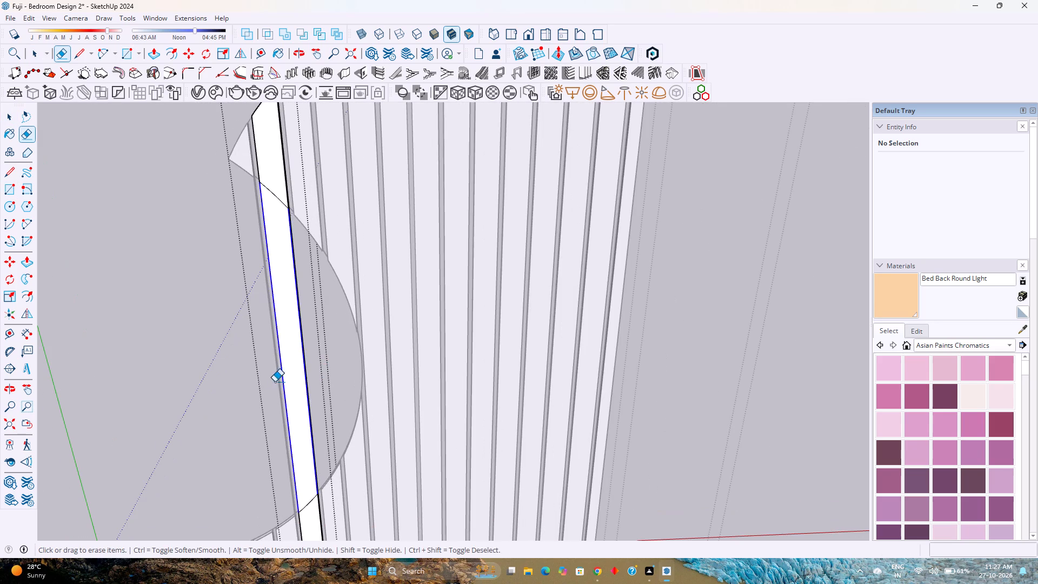
left_click_drag(275, 382, 257, 386)
left_click_drag(338, 370, 272, 379)
left_click_drag(304, 374, 267, 376)
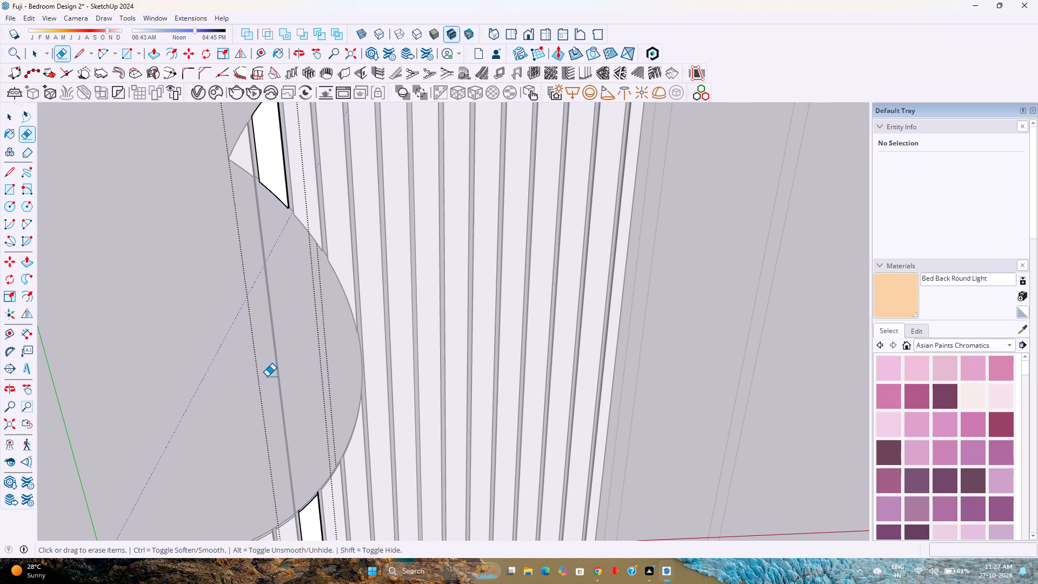
key("space")
scroll(322, 376, "down", 3)
key("Escape")
Erase the thin leftover strip of the pointed-tip louvre that spans the circular cutout.
scroll(325, 375, "down", 5)
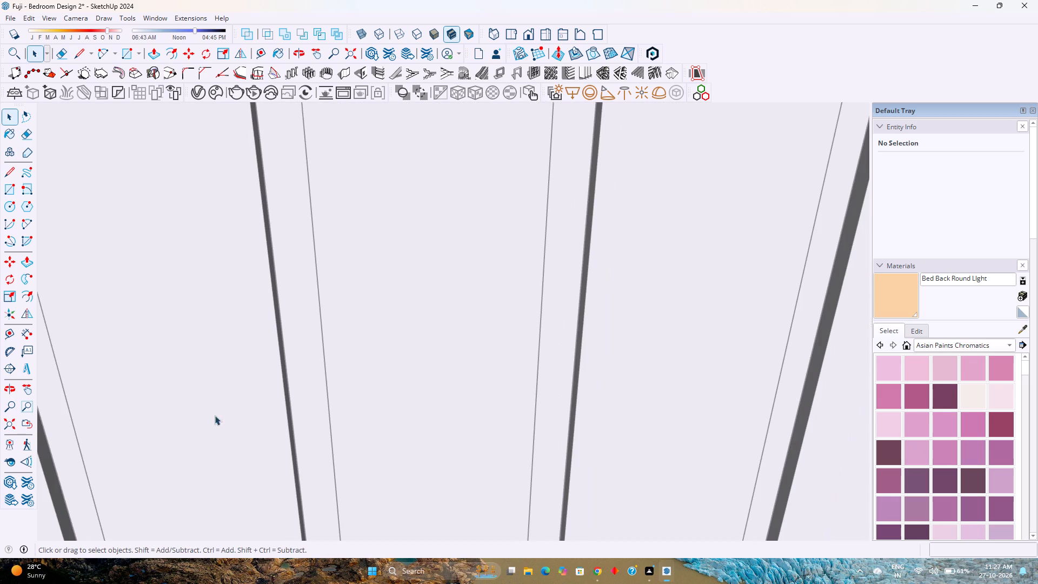
left_click(6, 429)
middle_click_drag(294, 391, 51, 413)
middle_click_drag(42, 415, 32, 417)
middle_click_drag(12, 422, 0, 430)
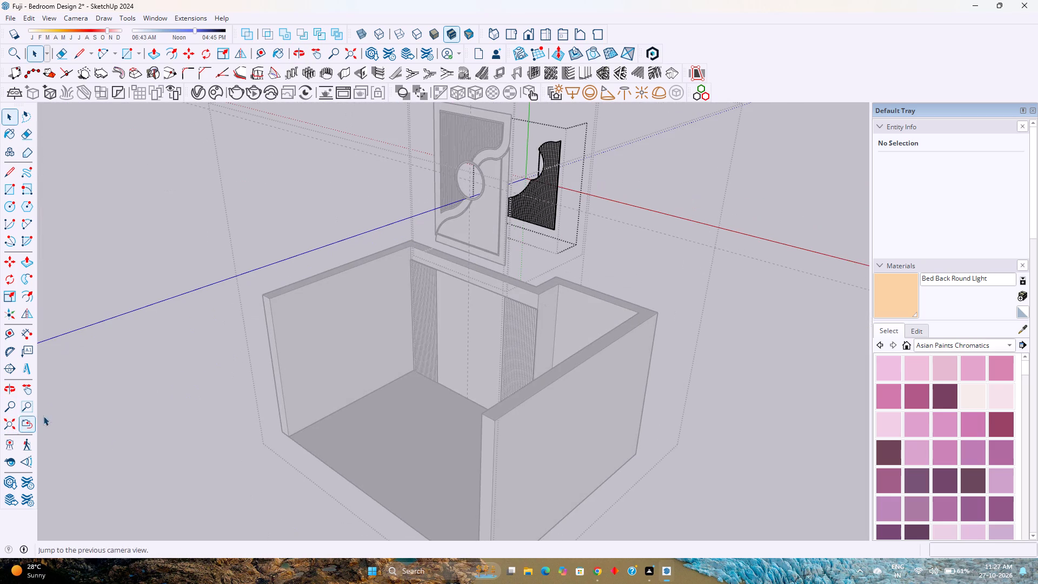
scroll(534, 179, "up", 11)
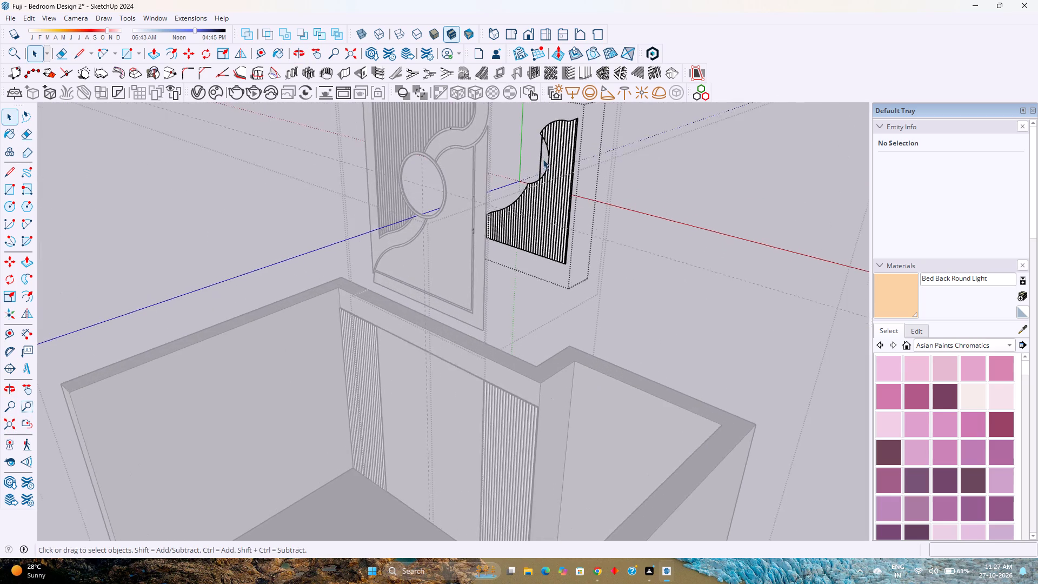
scroll(543, 159, "up", 9)
middle_click_drag(542, 160, 484, 385, "shift")
scroll(493, 345, "up", 9)
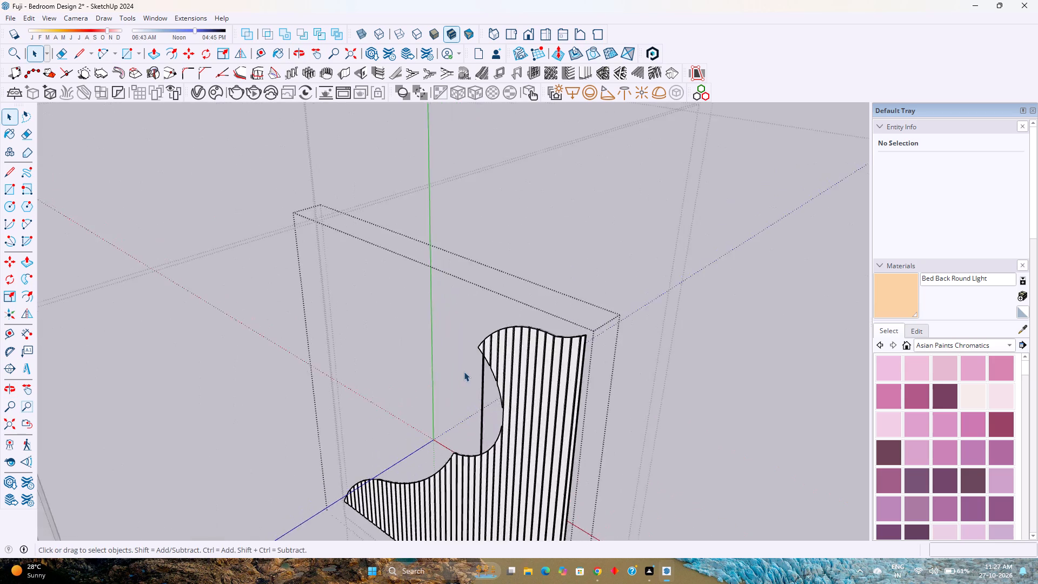
scroll(464, 371, "up", 13)
middle_click_drag(494, 347, 517, 336)
middle_click(517, 336)
double_click(549, 284)
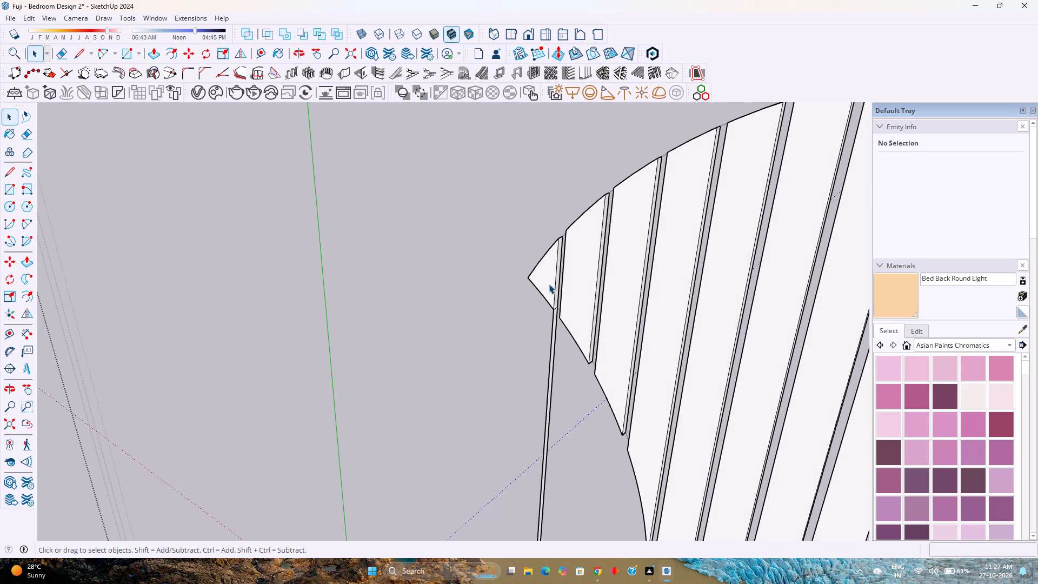
key("e")
left_click_drag(567, 415, 532, 357)
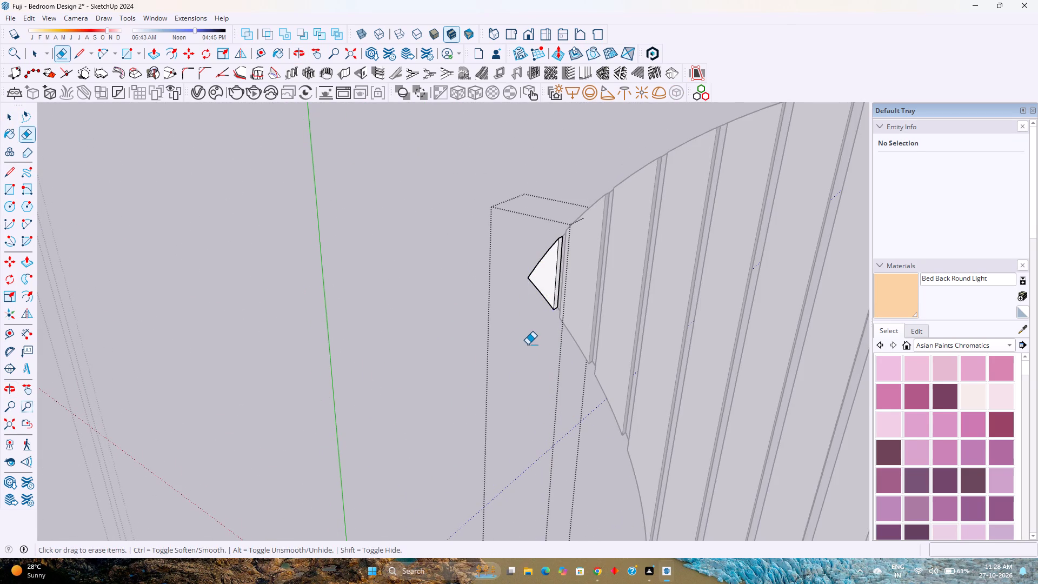
scroll(528, 344, "down", 6)
key("space")
key("Escape")
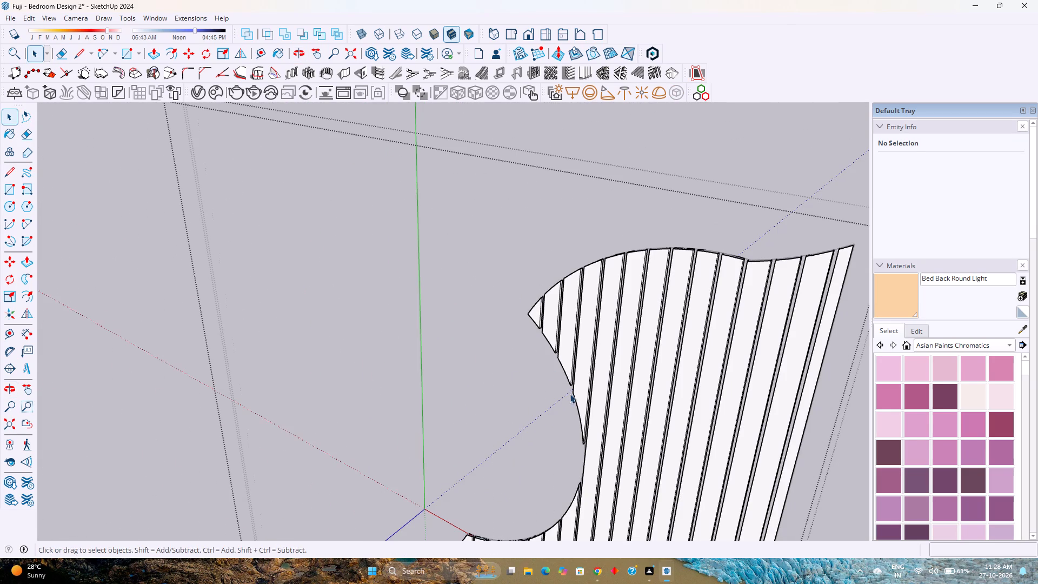
Examine the trimmed curved edge of the louvre insert and its alignment with the feature panel.
middle_click_drag(565, 399, 462, 286, "shift")
middle_click(462, 286, "shift")
scroll(450, 486, "up", 4)
middle_click_drag(461, 457, 839, 460)
middle_click(837, 454)
scroll(591, 410, "down", 4)
middle_click_drag(585, 295, 534, 343, "shift")
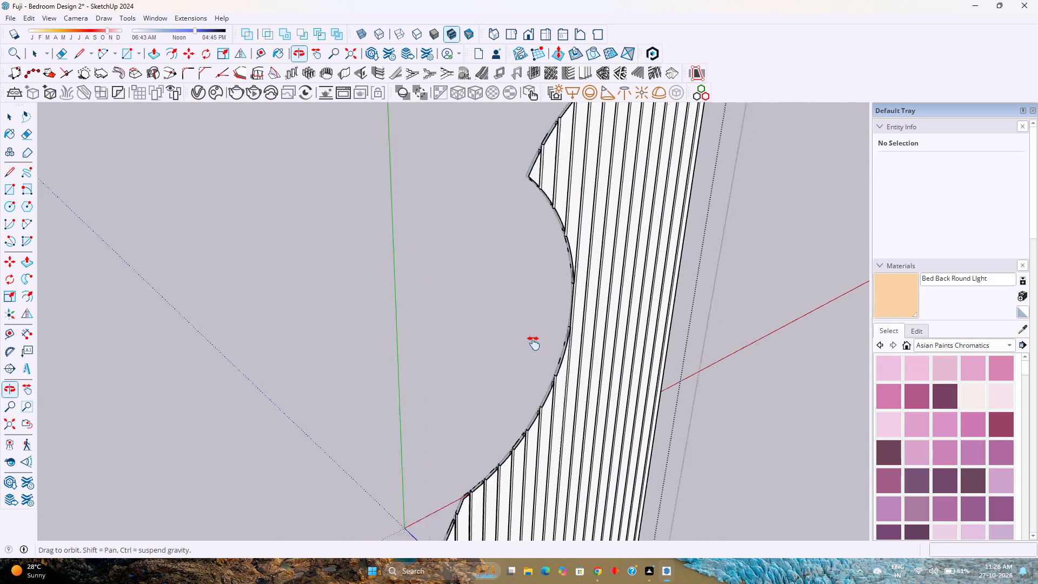
middle_click_drag(534, 343, 385, 494, "shift")
middle_click(385, 494, "shift")
scroll(427, 384, "down", 8)
middle_click_drag(449, 436, 317, 384)
middle_click(317, 384)
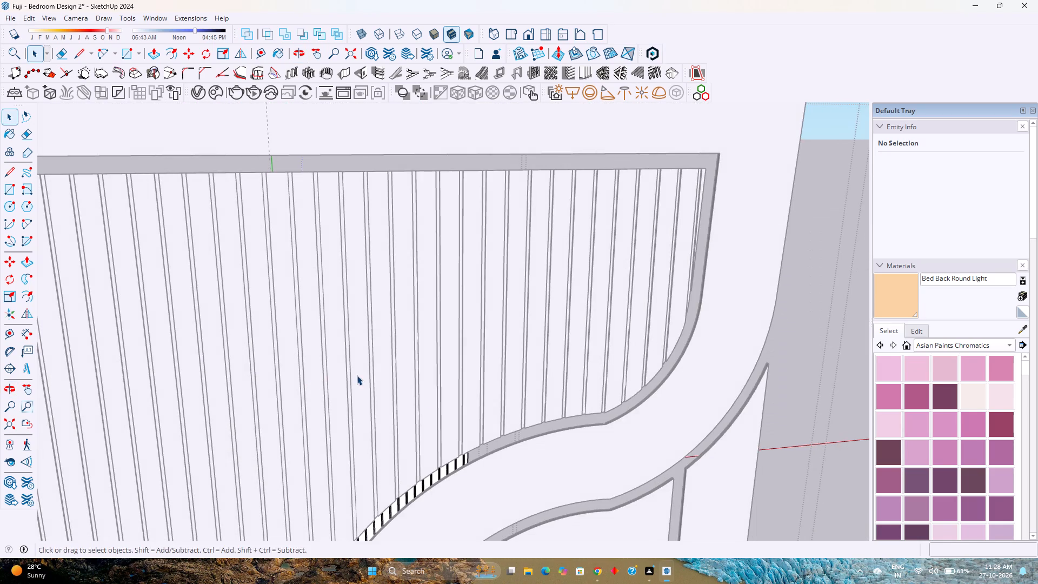
middle_click_drag(536, 408, 242, 425)
middle_click(242, 425)
middle_click_drag(575, 444, 213, 383, "shift")
middle_click(212, 383, "shift")
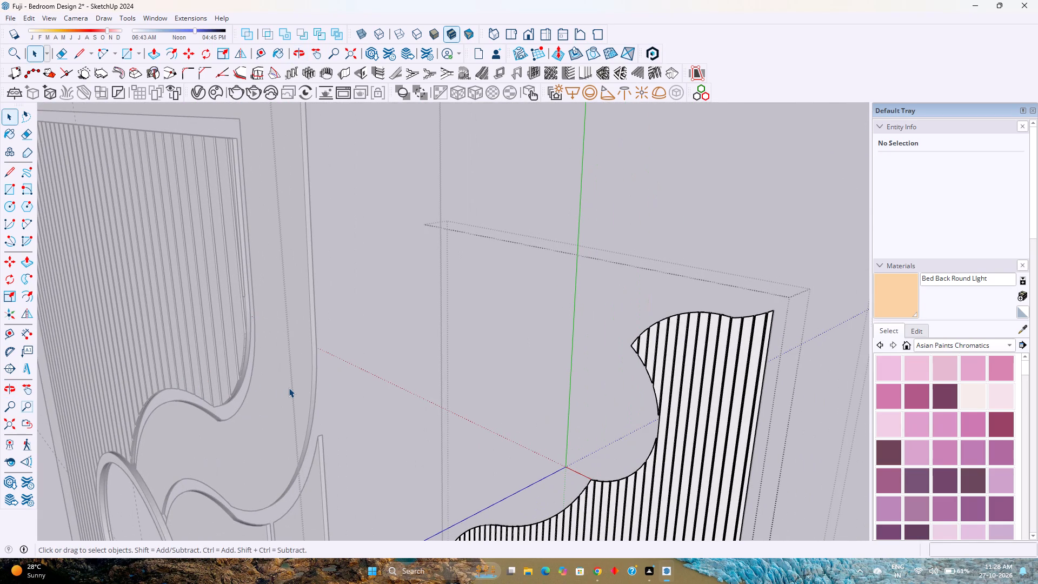
Explode all the louvre groups inside the open insert group into loose geometry.
key("ctrl+a")
scroll(410, 397, "down", 4)
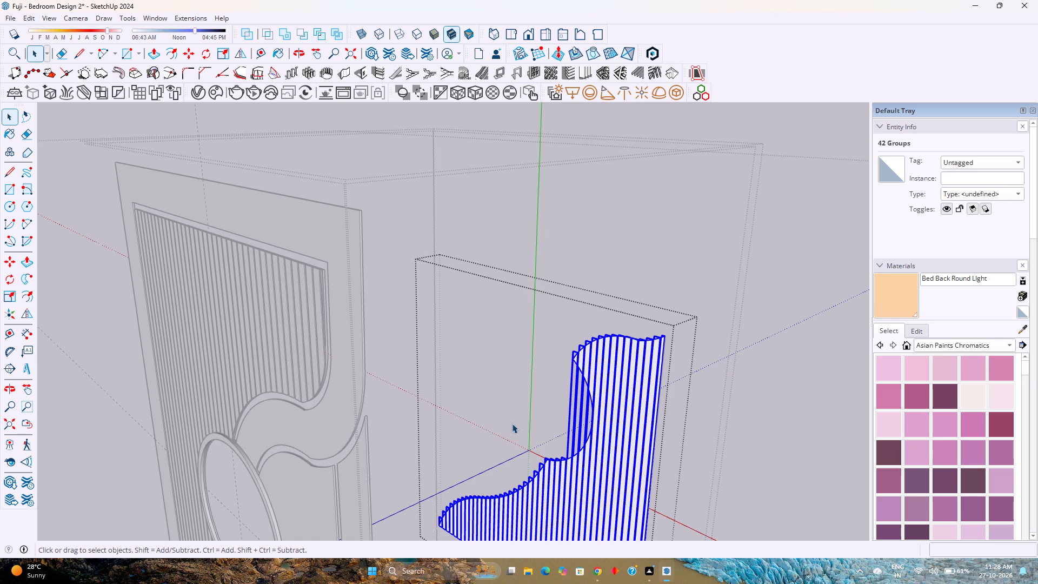
right_click(549, 374)
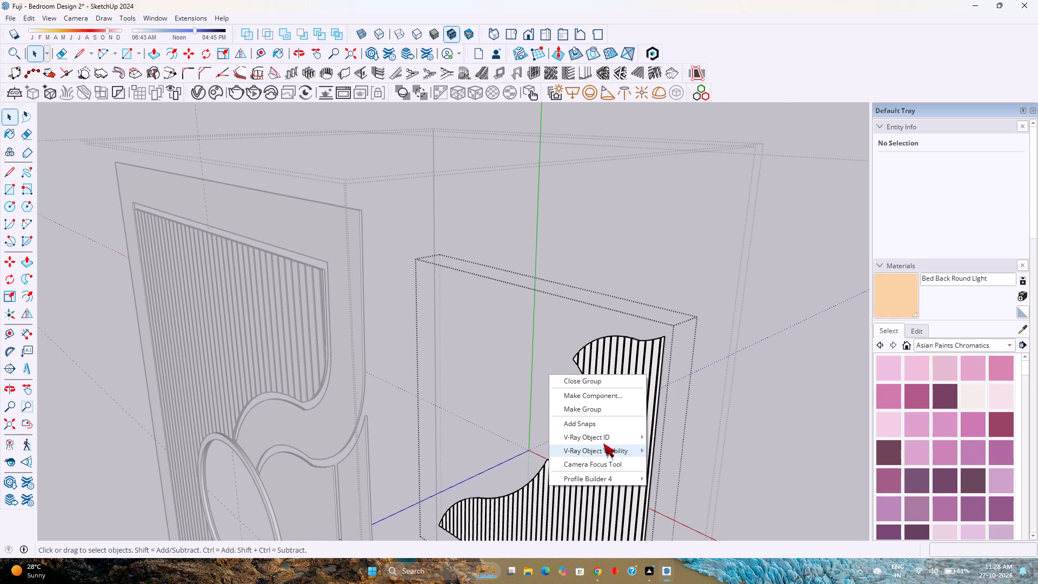
left_click(580, 322)
key("ctrl+a")
right_click(601, 402)
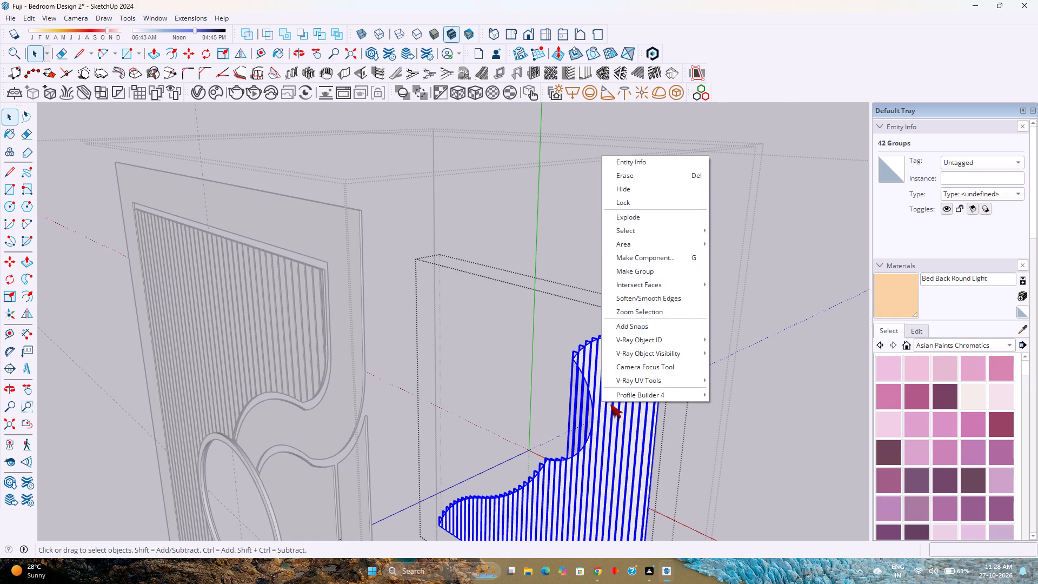
left_click(632, 219)
middle_click_drag(611, 421, 637, 410)
middle_click(639, 409)
right_click(641, 406)
key("Escape")
key("Escape")
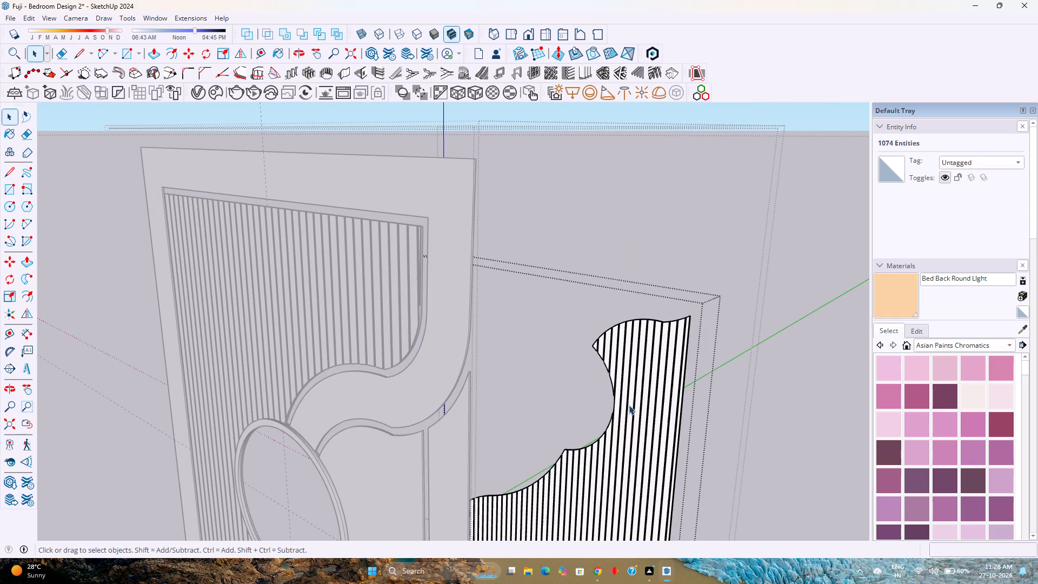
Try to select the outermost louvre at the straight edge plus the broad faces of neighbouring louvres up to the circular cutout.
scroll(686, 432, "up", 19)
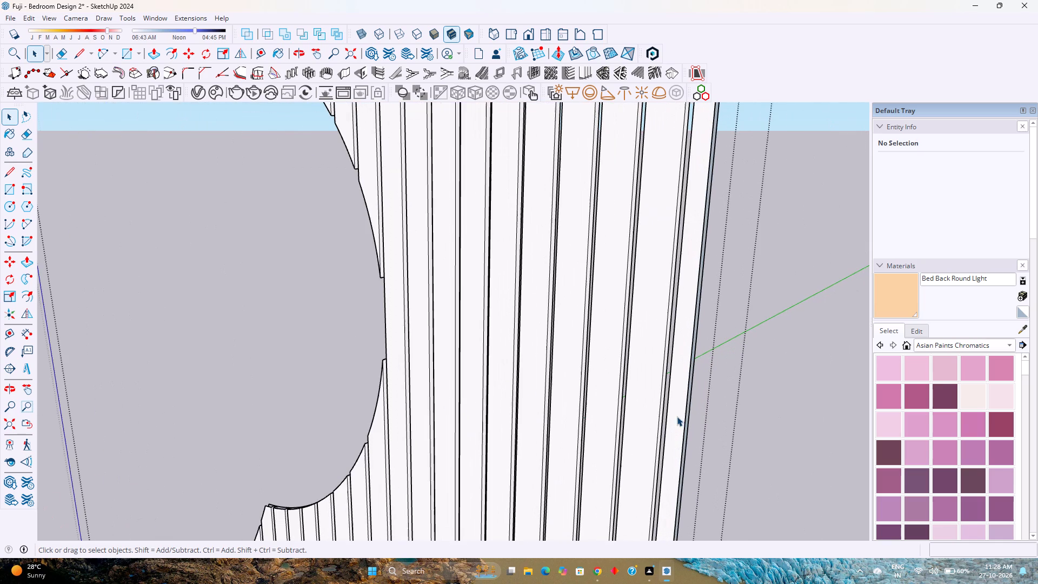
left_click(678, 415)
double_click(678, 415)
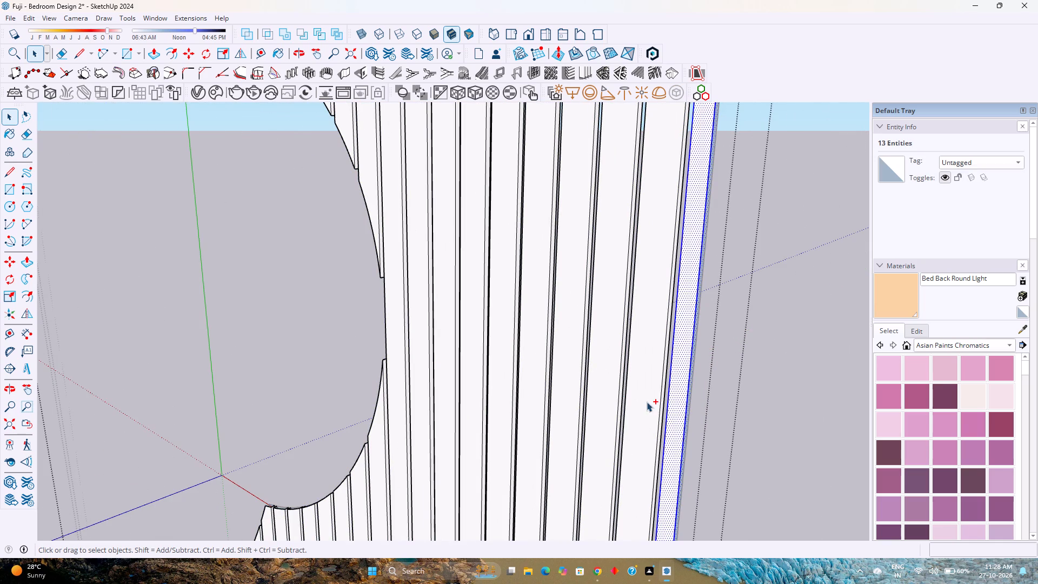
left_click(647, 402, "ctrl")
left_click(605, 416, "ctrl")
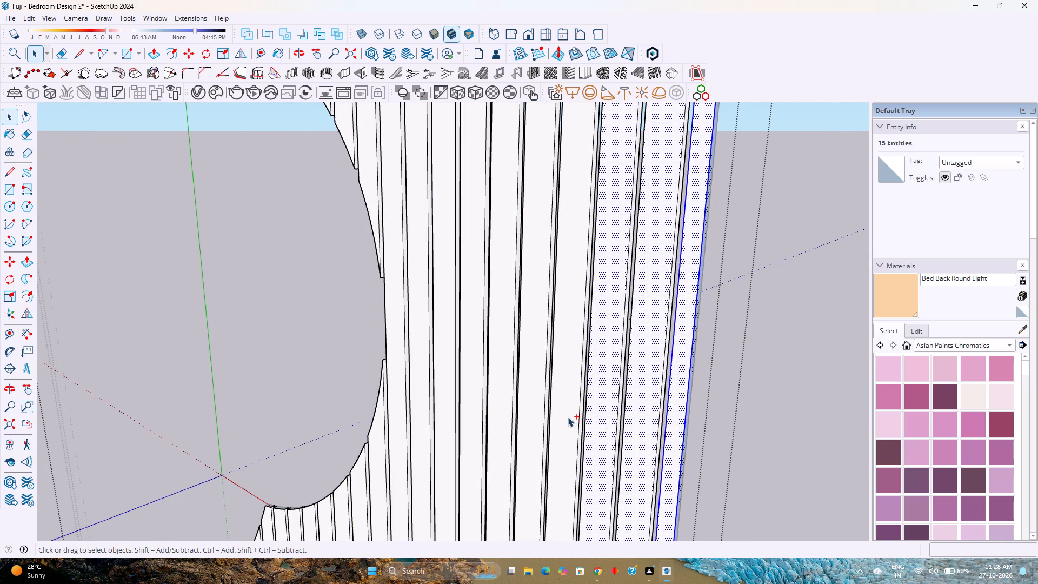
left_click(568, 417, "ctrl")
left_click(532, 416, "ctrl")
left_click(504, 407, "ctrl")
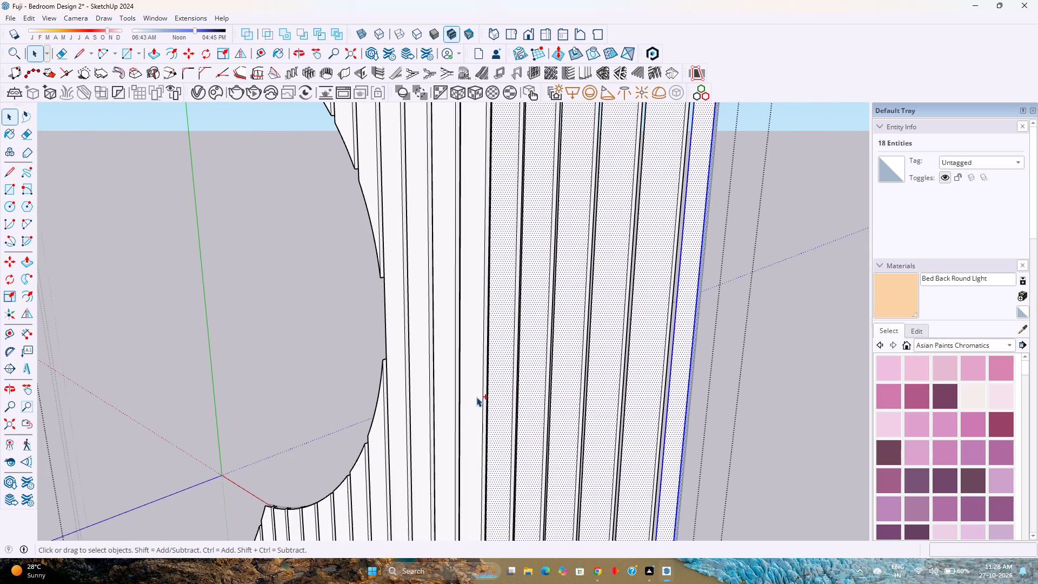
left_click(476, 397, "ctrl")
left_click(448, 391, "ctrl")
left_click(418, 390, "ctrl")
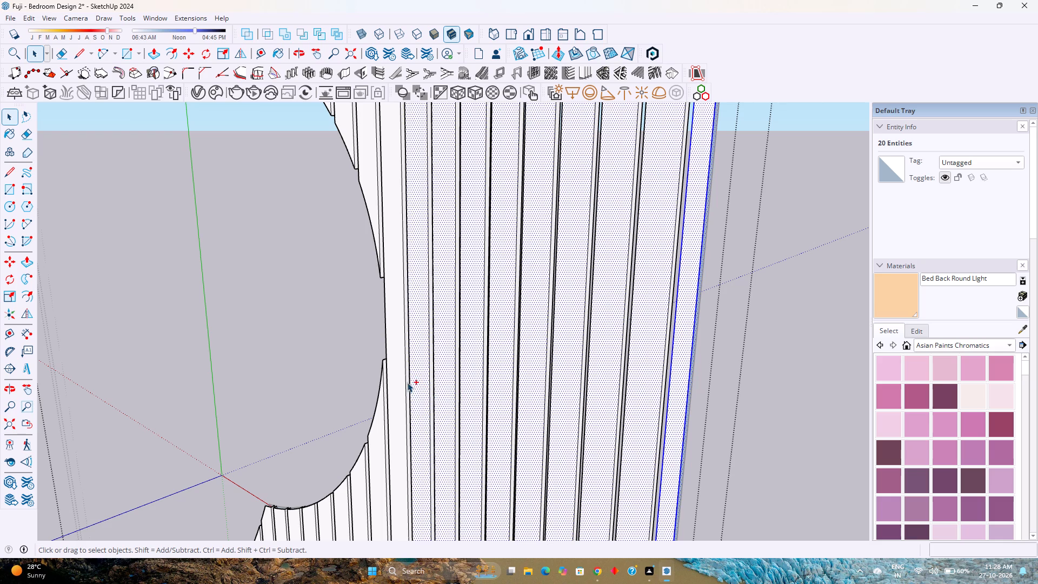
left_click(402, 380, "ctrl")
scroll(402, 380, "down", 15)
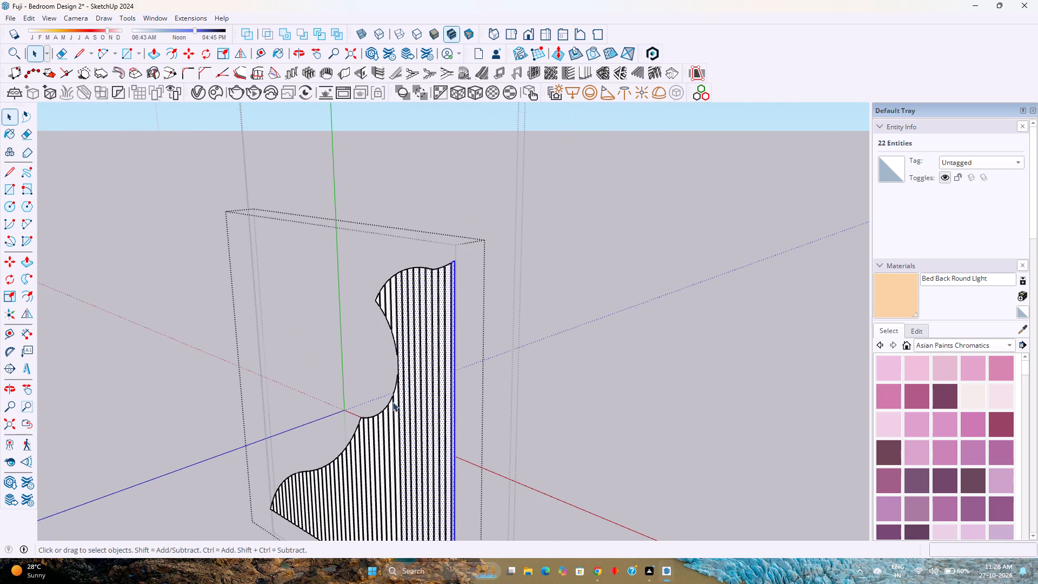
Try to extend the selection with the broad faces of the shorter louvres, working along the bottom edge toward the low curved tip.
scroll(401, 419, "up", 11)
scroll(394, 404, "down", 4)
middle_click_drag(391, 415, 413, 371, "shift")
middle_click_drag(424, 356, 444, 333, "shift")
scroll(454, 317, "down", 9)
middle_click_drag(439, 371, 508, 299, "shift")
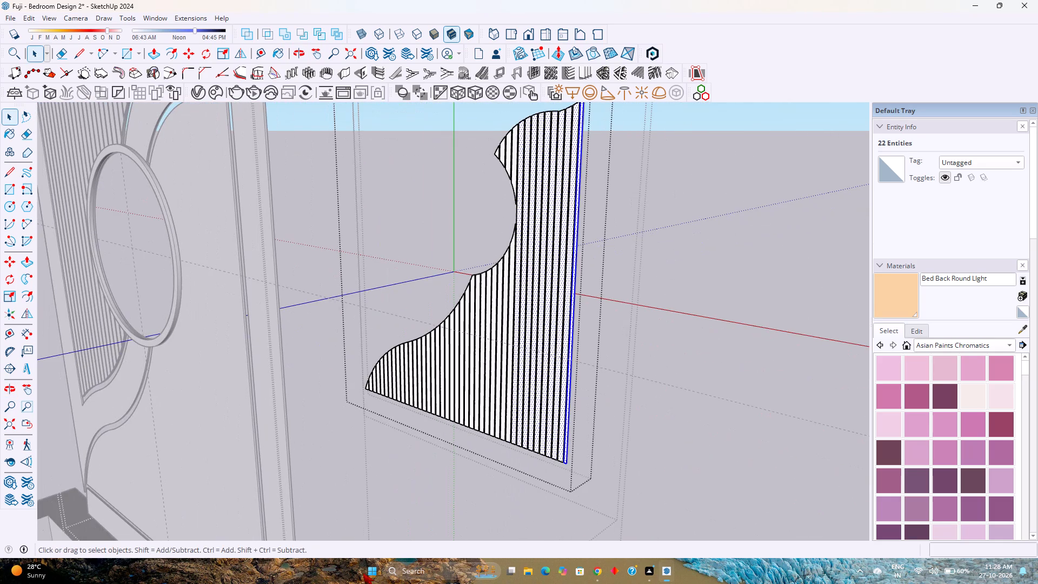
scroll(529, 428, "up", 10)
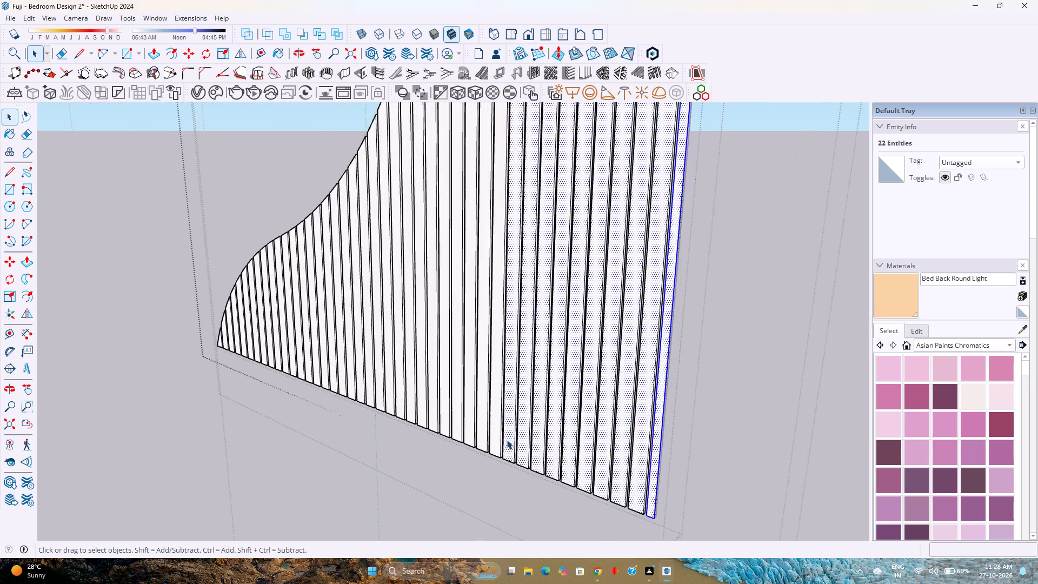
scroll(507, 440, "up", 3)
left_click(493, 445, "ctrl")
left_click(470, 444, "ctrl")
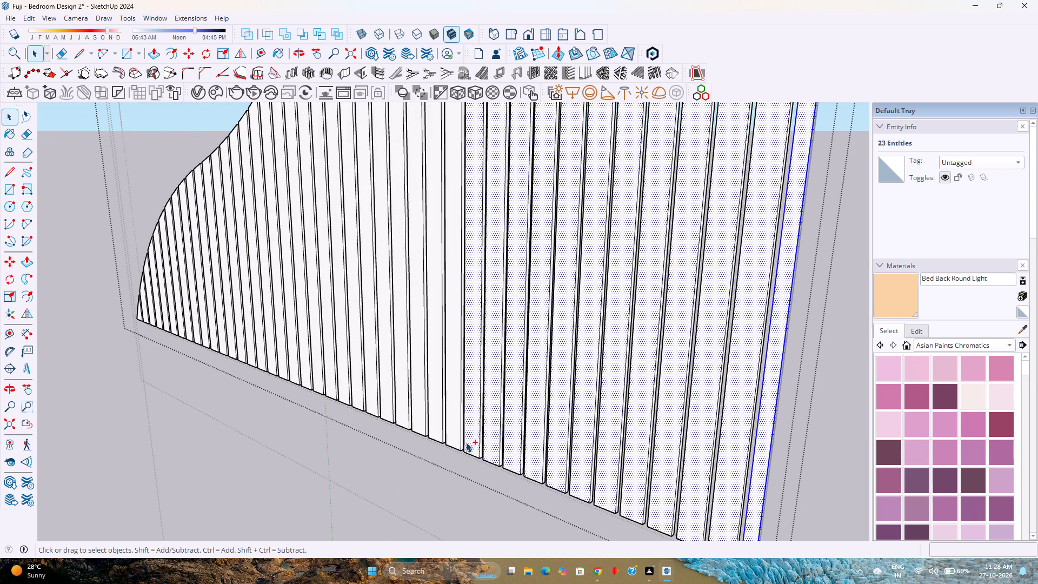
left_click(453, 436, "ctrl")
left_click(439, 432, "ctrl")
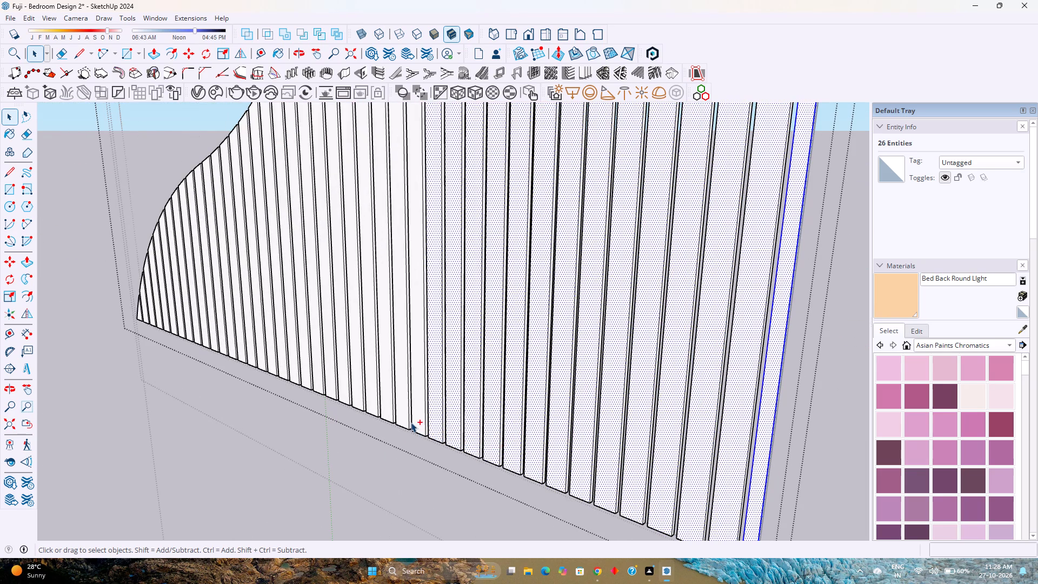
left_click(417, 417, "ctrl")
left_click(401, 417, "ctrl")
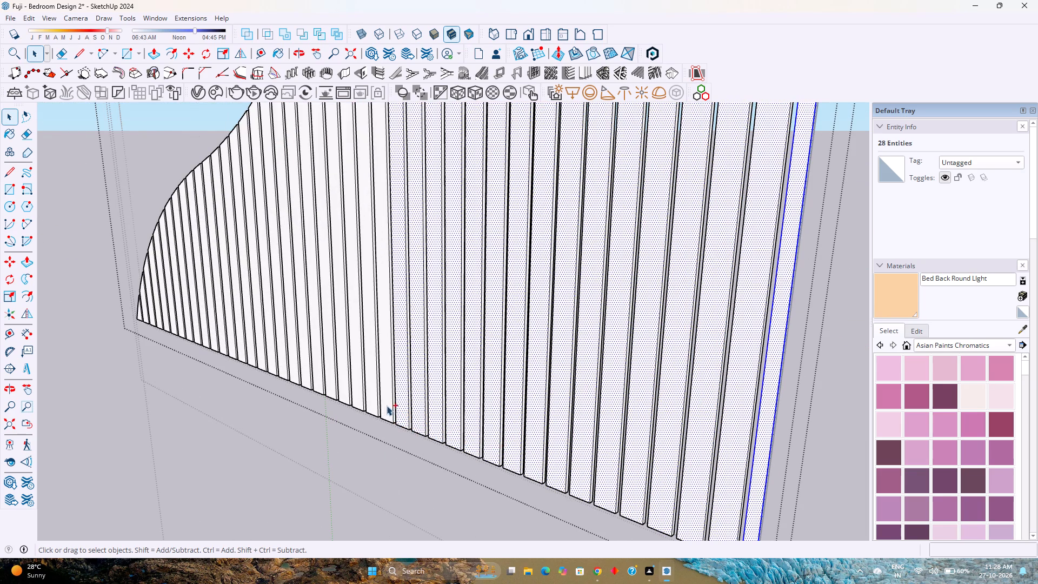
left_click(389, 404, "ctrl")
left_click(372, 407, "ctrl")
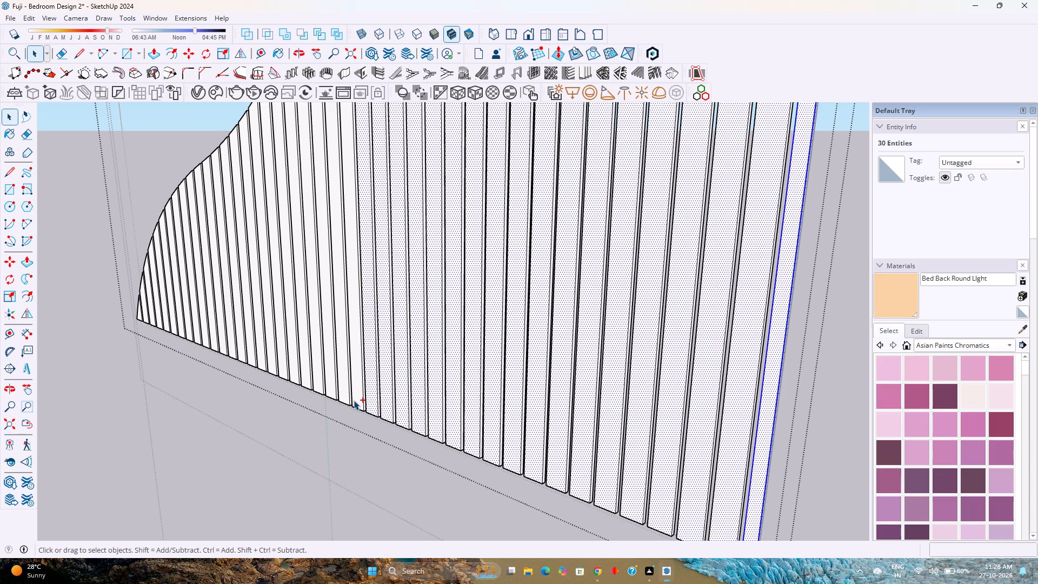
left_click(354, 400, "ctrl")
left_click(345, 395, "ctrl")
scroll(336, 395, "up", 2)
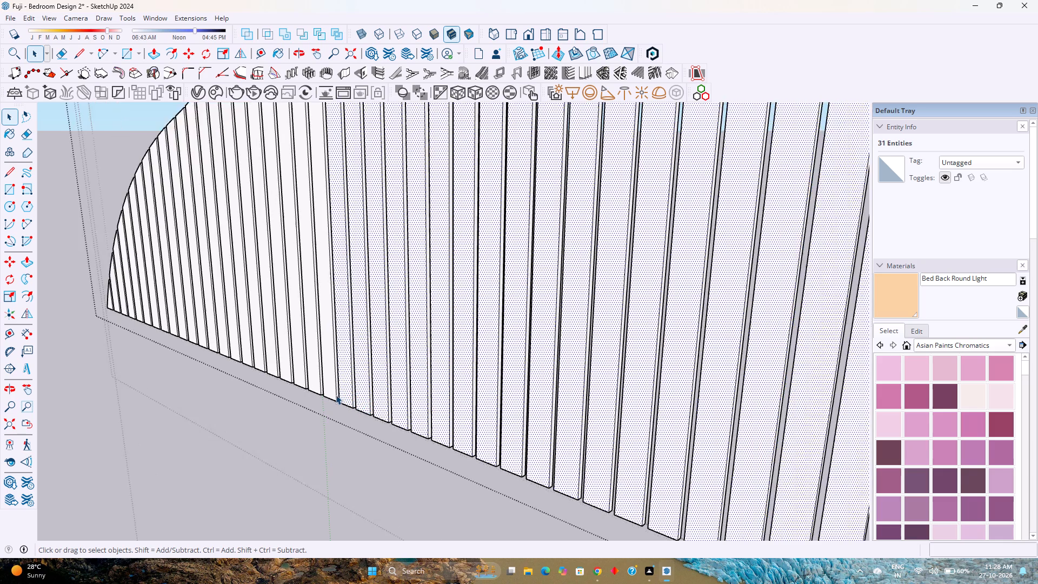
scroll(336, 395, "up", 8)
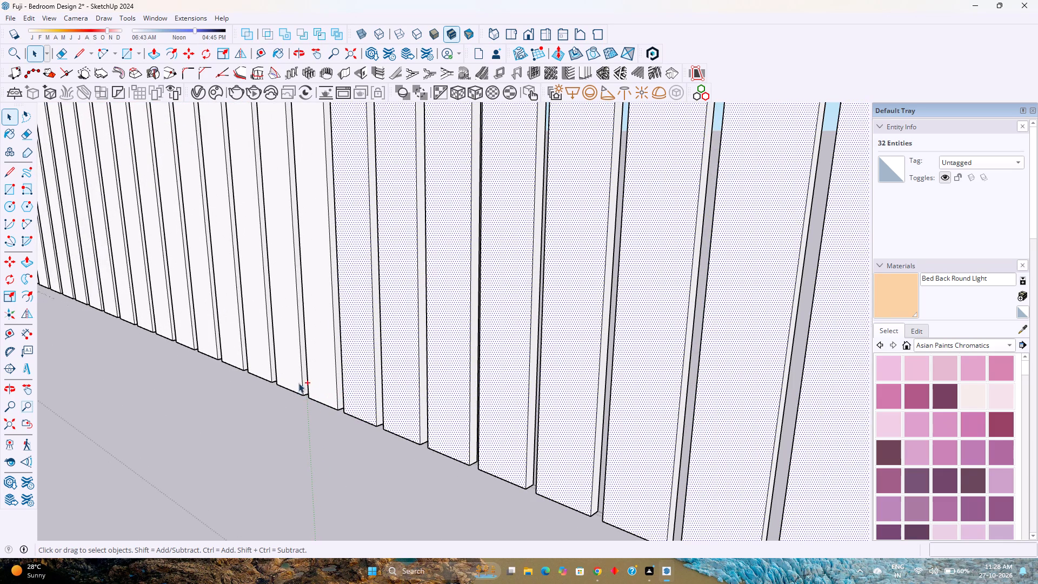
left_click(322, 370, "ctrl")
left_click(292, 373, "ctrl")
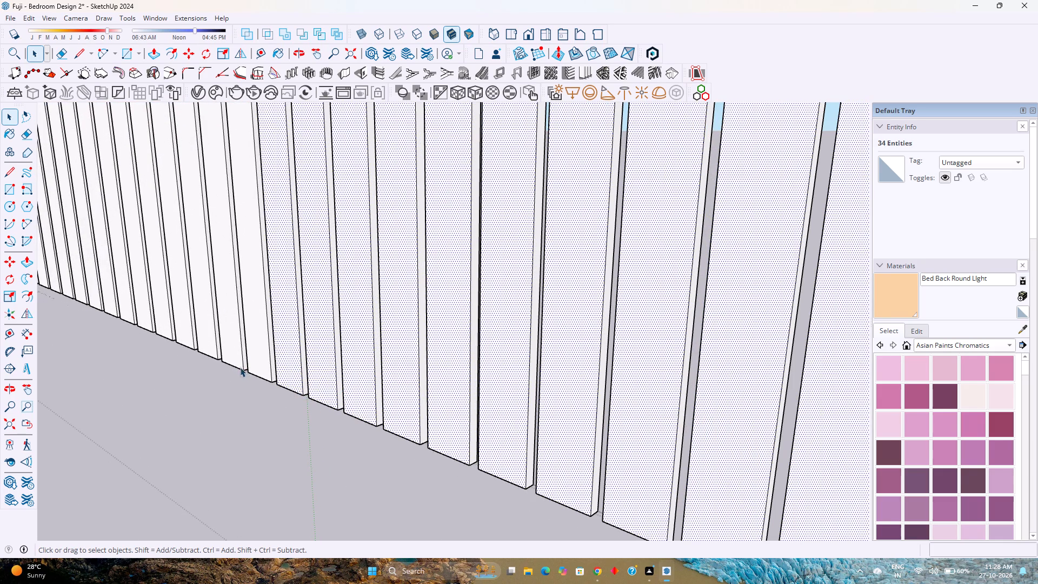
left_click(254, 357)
Examine the exploded louvre insert from its bottom edge and from the reverse side.
middle_click_drag(262, 382, 375, 429, "ctrl")
middle_click(376, 429, "ctrl")
scroll(376, 429, "down", 9)
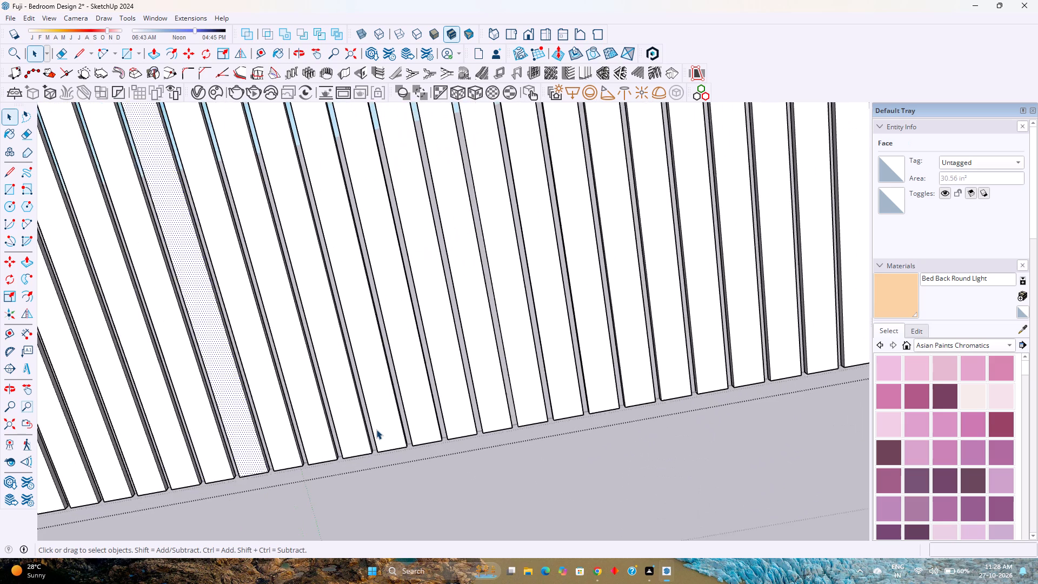
scroll(376, 429, "down", 8)
middle_click_drag(424, 433, 335, 409)
scroll(335, 409, "down", 4)
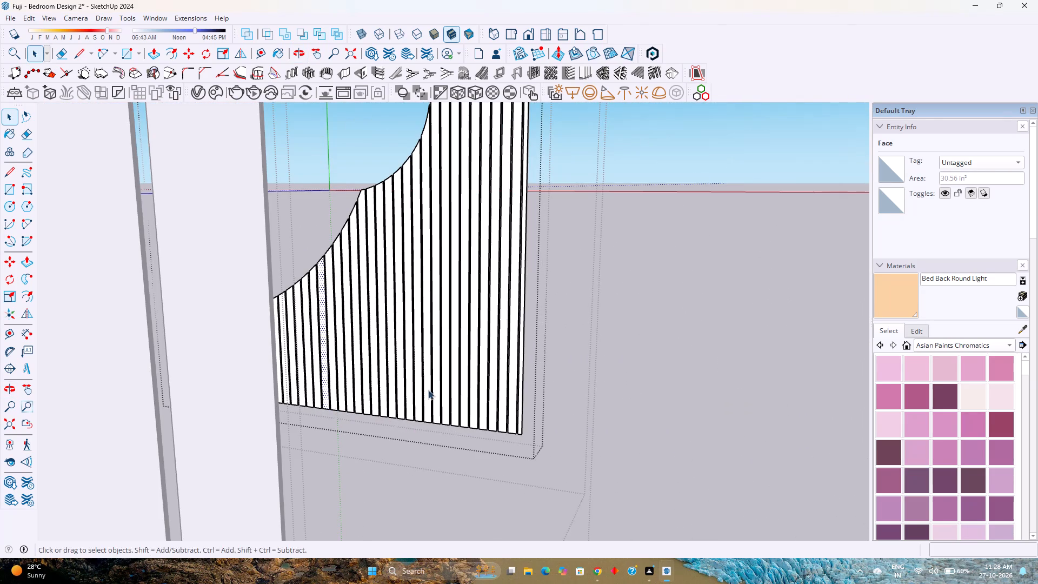
middle_click_drag(435, 391, 116, 422)
middle_click_drag(94, 434, 209, 444)
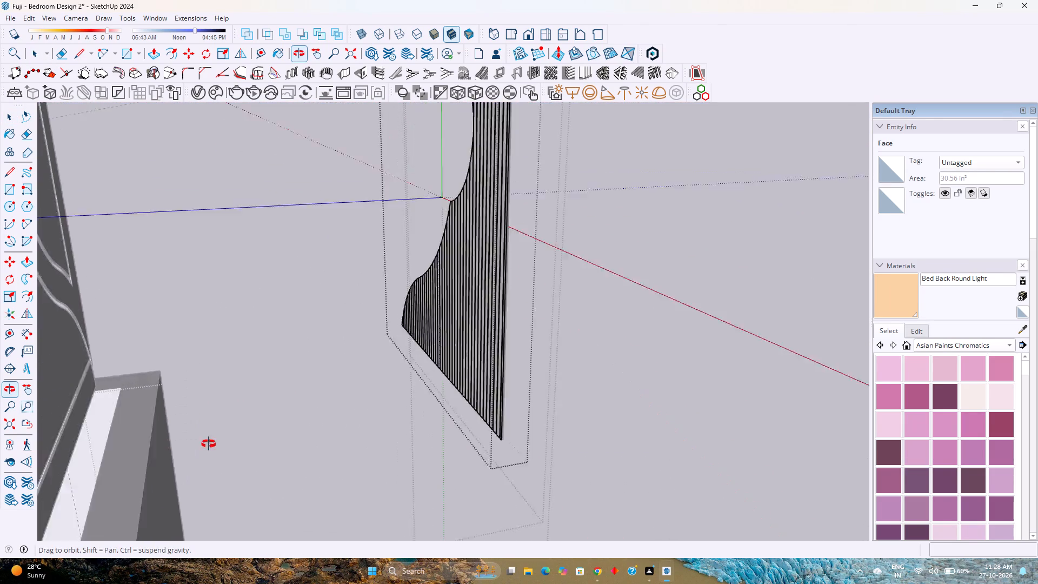
middle_click_drag(209, 444, 242, 446)
middle_click_drag(206, 443, 109, 442)
middle_click(38, 447)
scroll(481, 415, "down", 1)
middle_click_drag(481, 415, 154, 438)
middle_click(153, 439)
middle_click(153, 439)
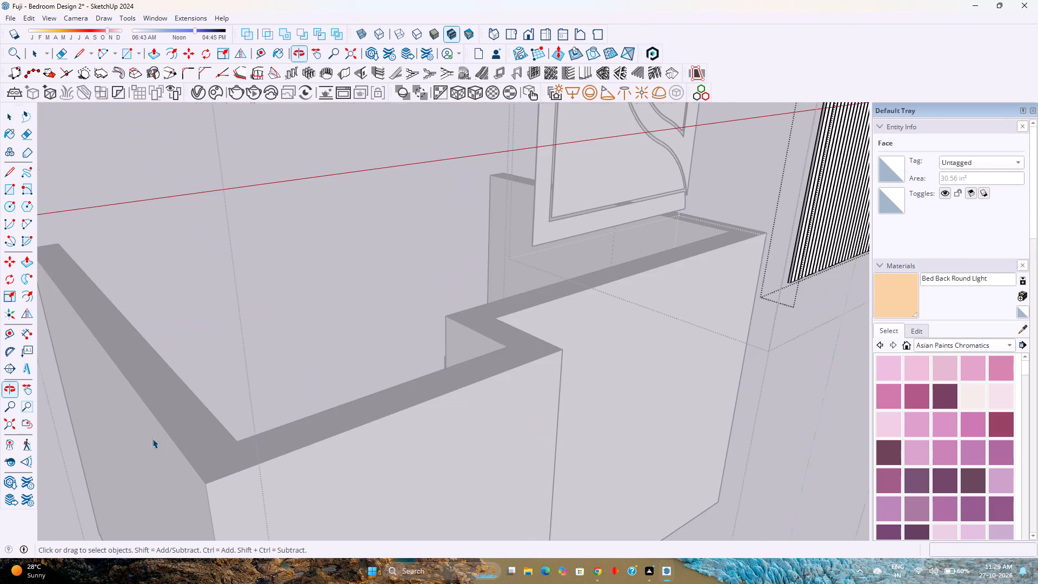
scroll(769, 403, "down", 1)
middle_click_drag(769, 403, 585, 481, "shift")
middle_click(584, 482)
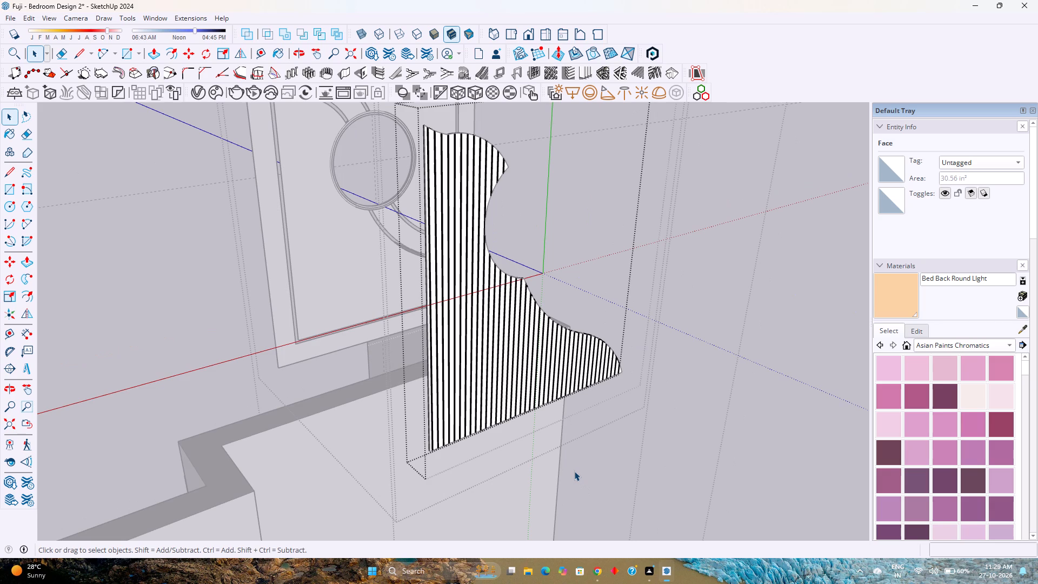
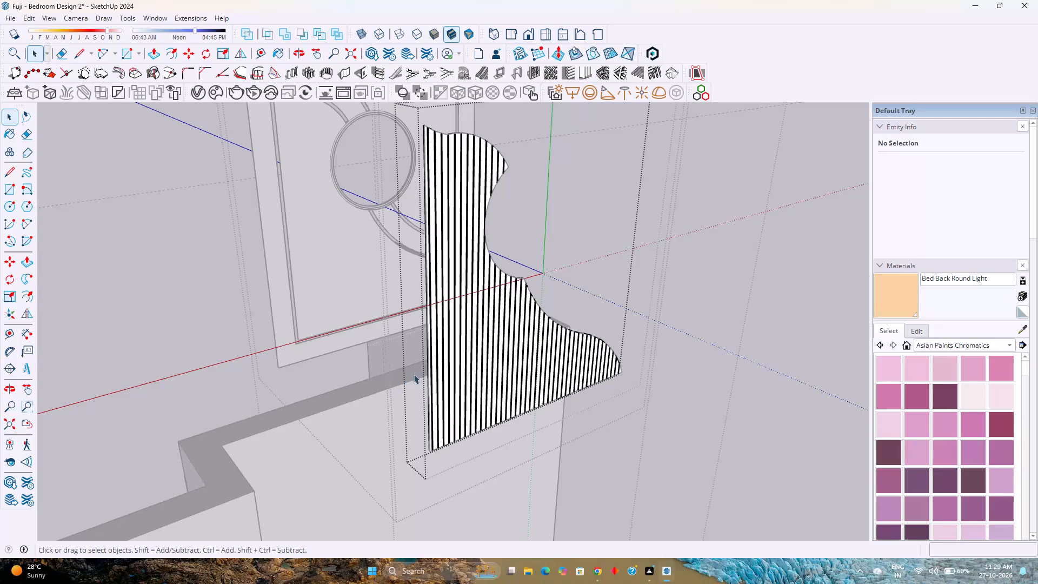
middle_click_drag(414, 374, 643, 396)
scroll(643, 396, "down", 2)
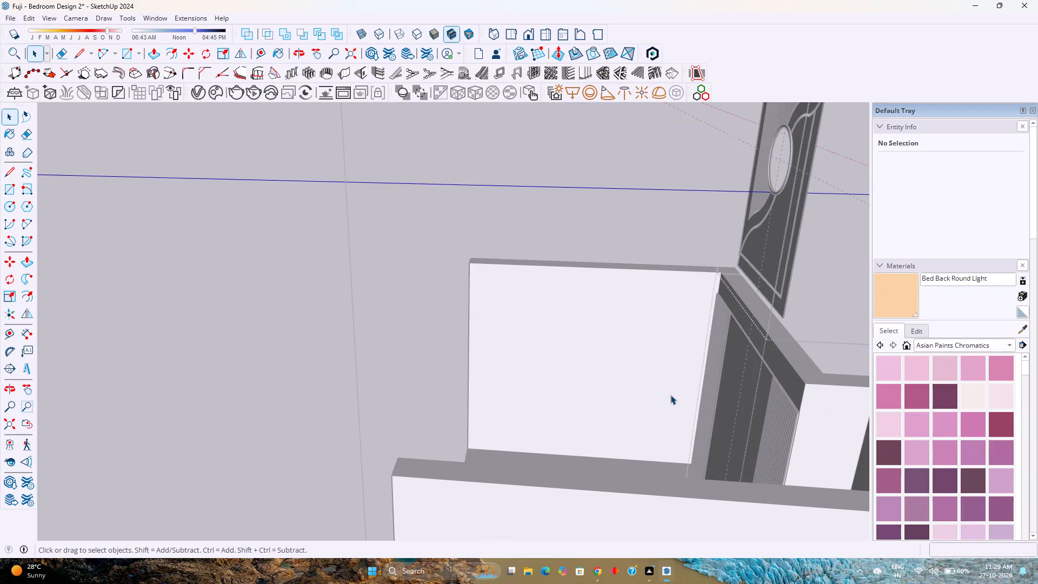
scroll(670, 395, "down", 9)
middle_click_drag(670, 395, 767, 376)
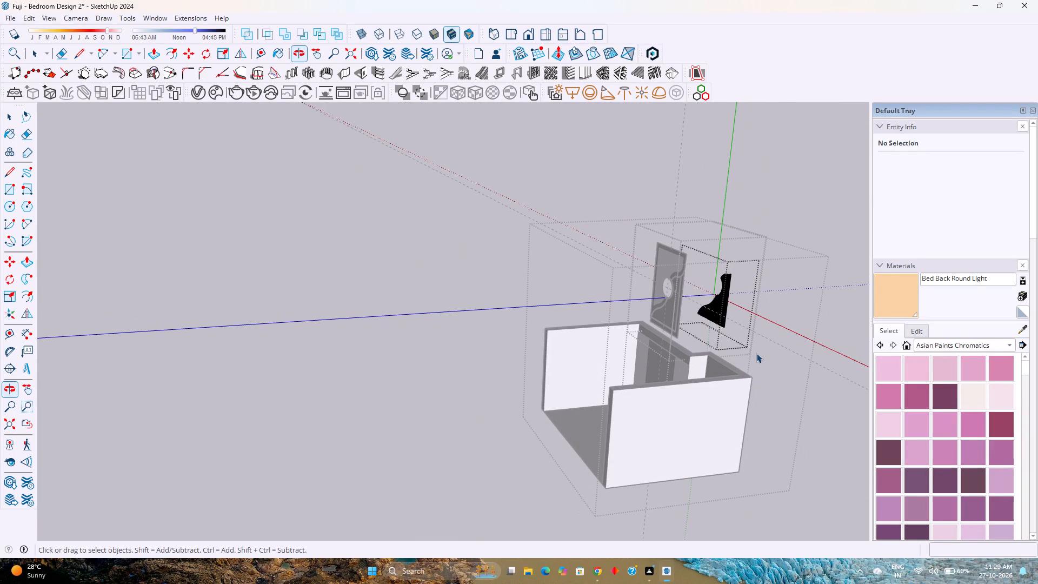
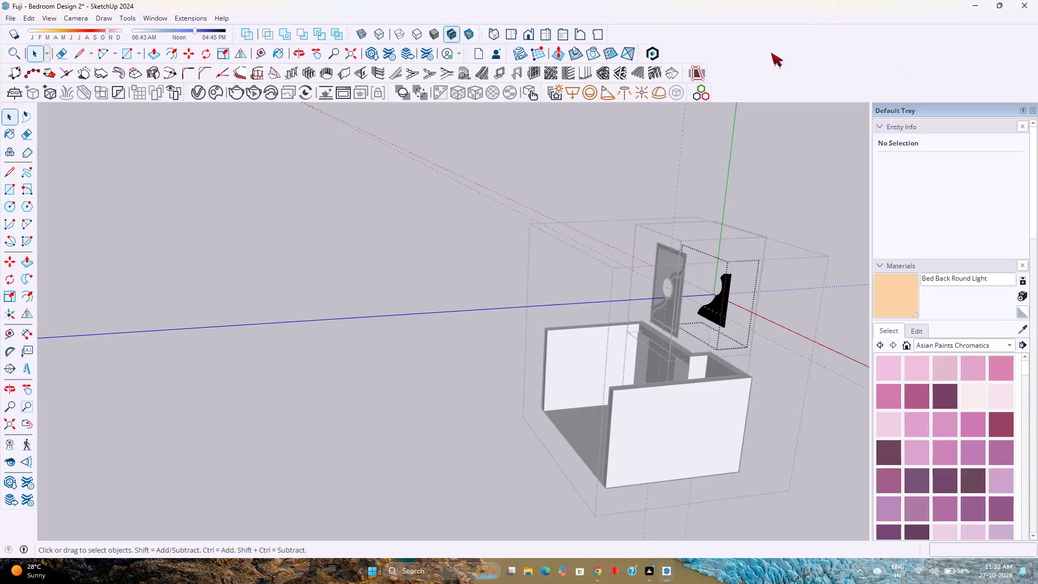
Select one long vertical edge of a flute near the straight side of the curved fluted piece.
scroll(725, 306, "up", 12)
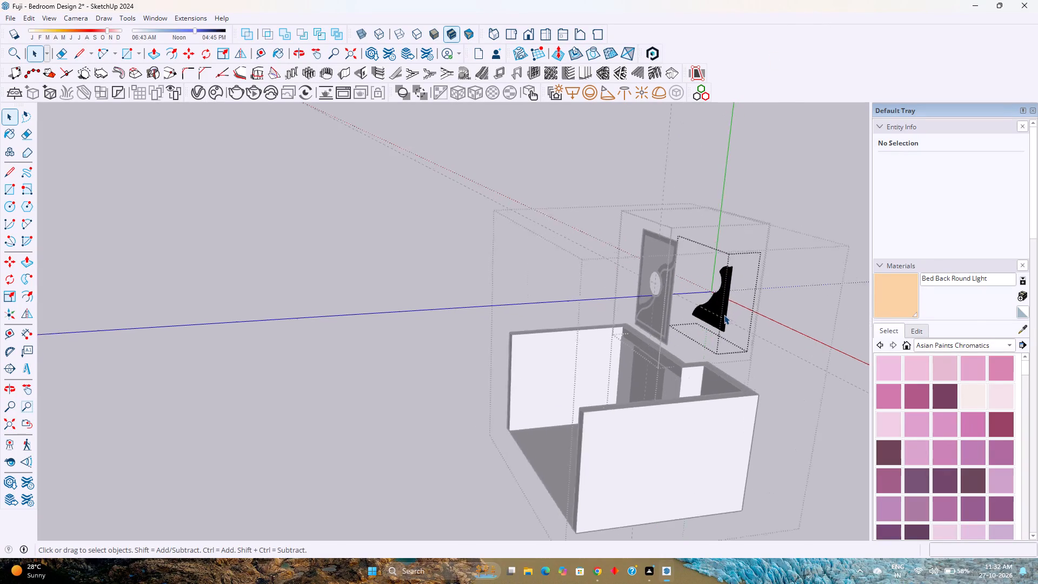
scroll(724, 315, "up", 2)
left_click(724, 315)
scroll(724, 315, "up", 16)
scroll(689, 348, "up", 4)
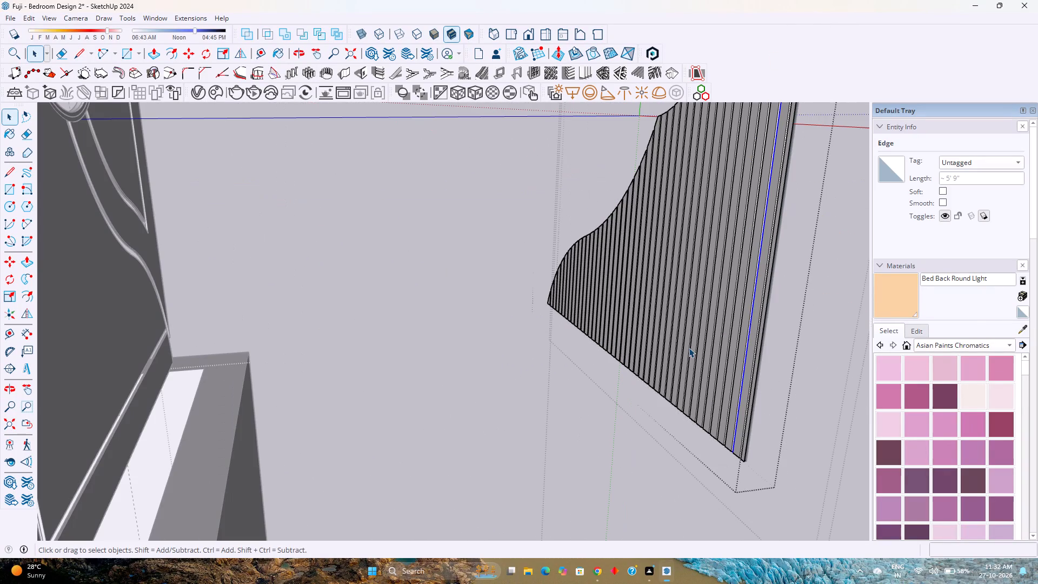
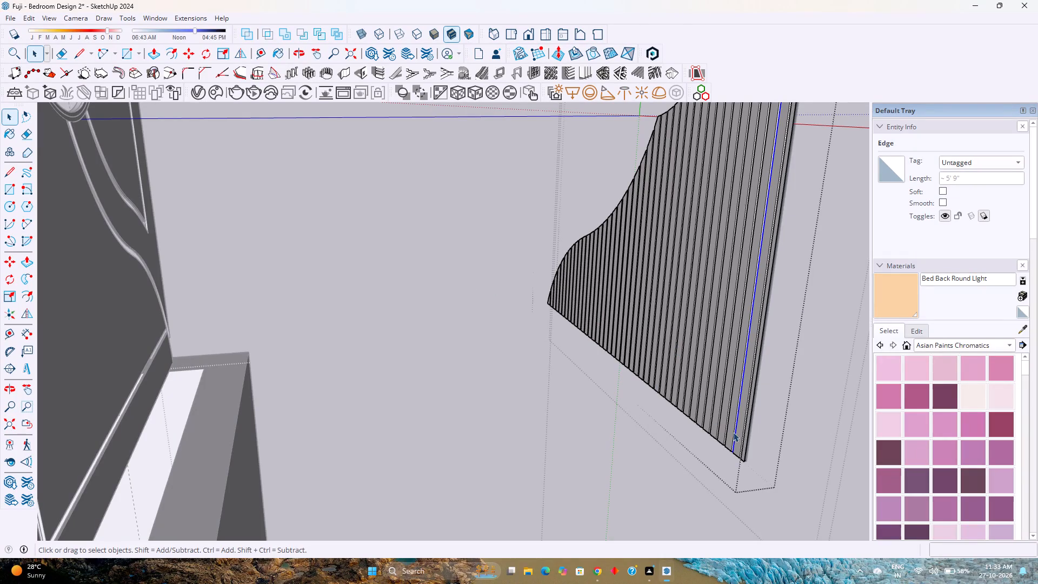
Select the faces of the first six flute strips at the straight side of the curved fluted piece.
scroll(734, 432, "up", 8)
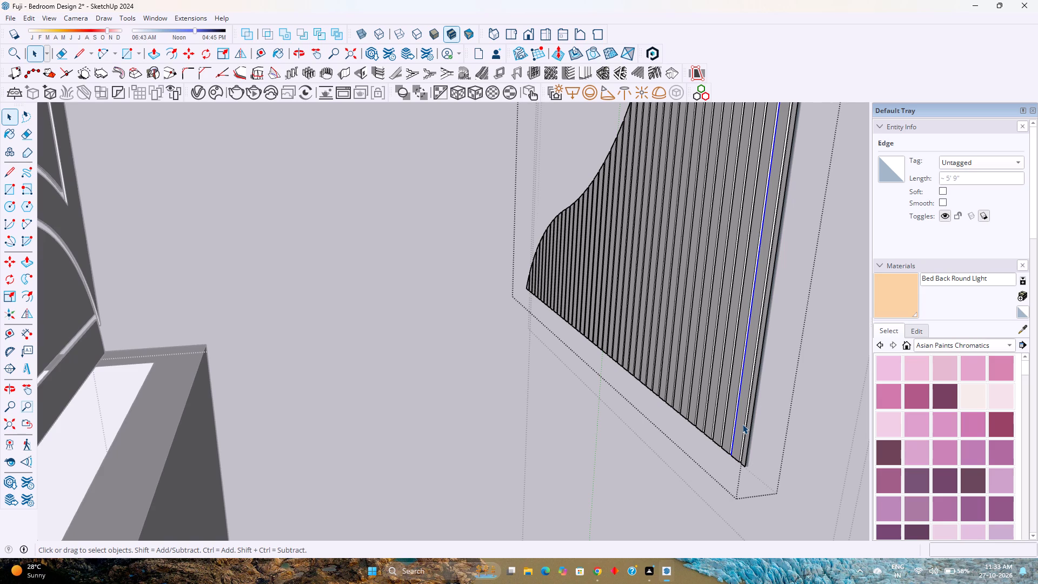
scroll(707, 439, "up", 6)
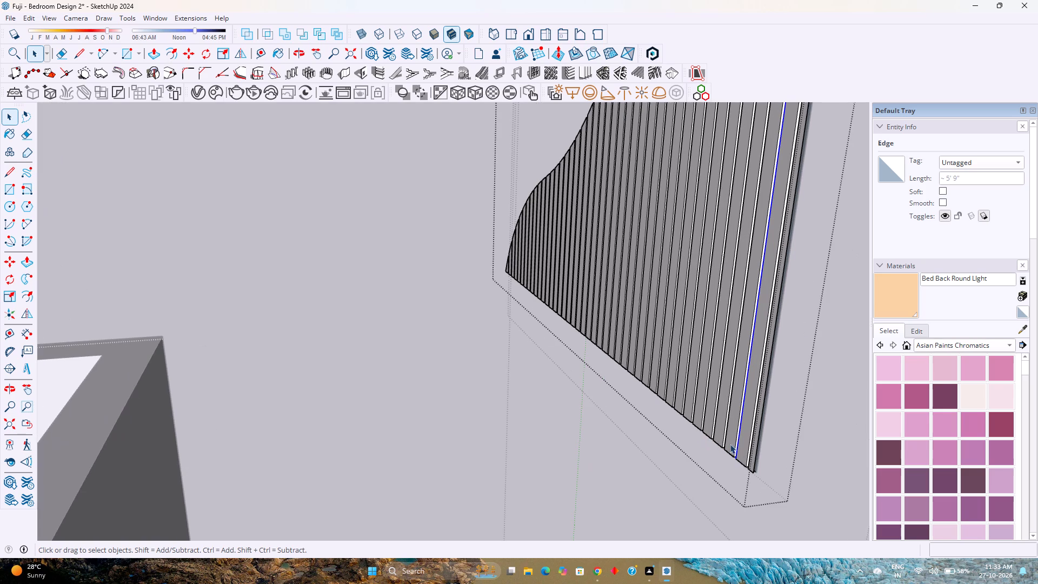
left_click(742, 444)
scroll(743, 451, "up", 11)
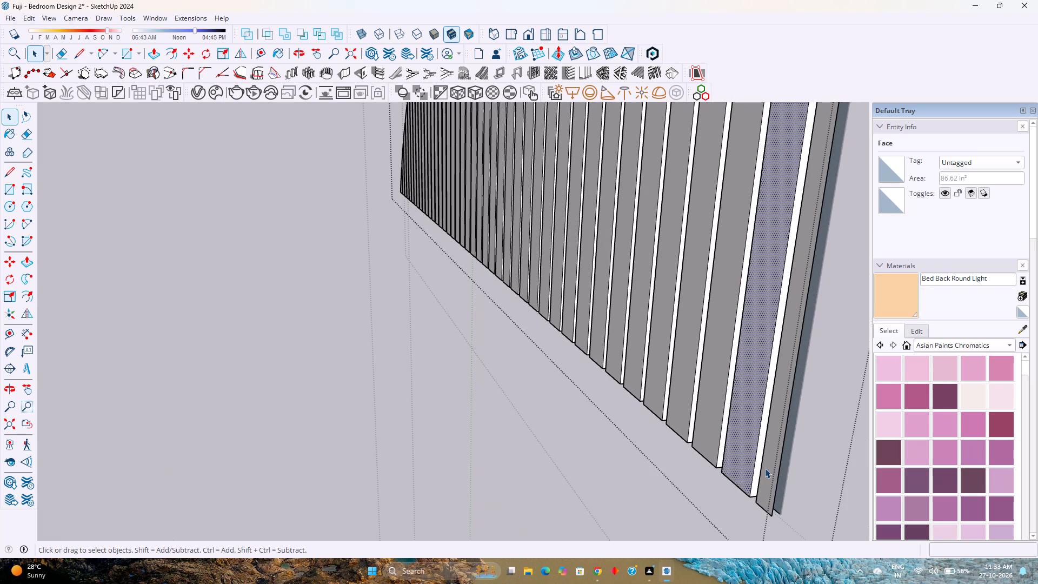
left_click(771, 479, "ctrl")
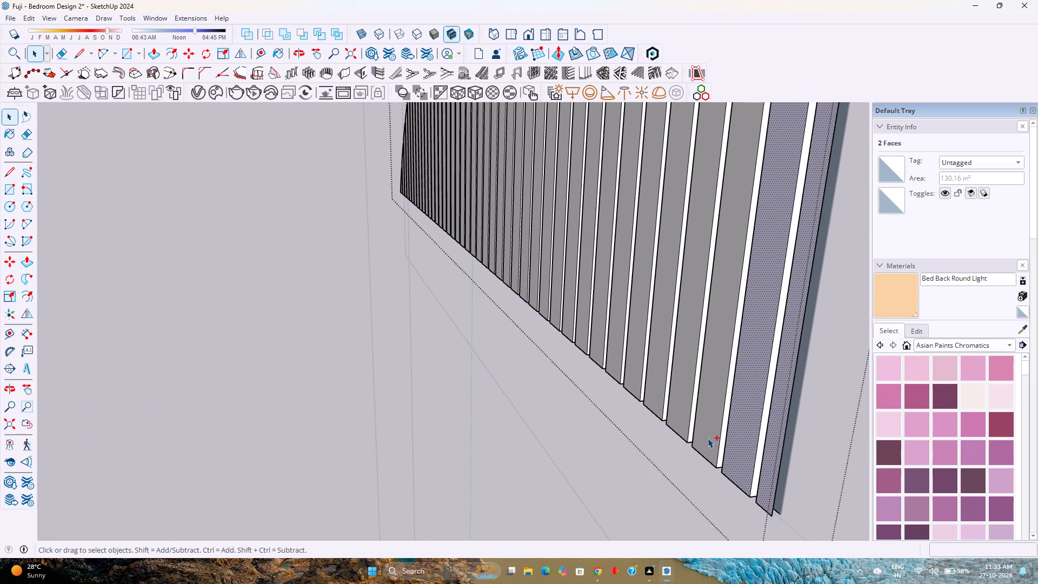
left_click(708, 438, "ctrl")
left_click(681, 412, "ctrl")
left_click(649, 393, "ctrl")
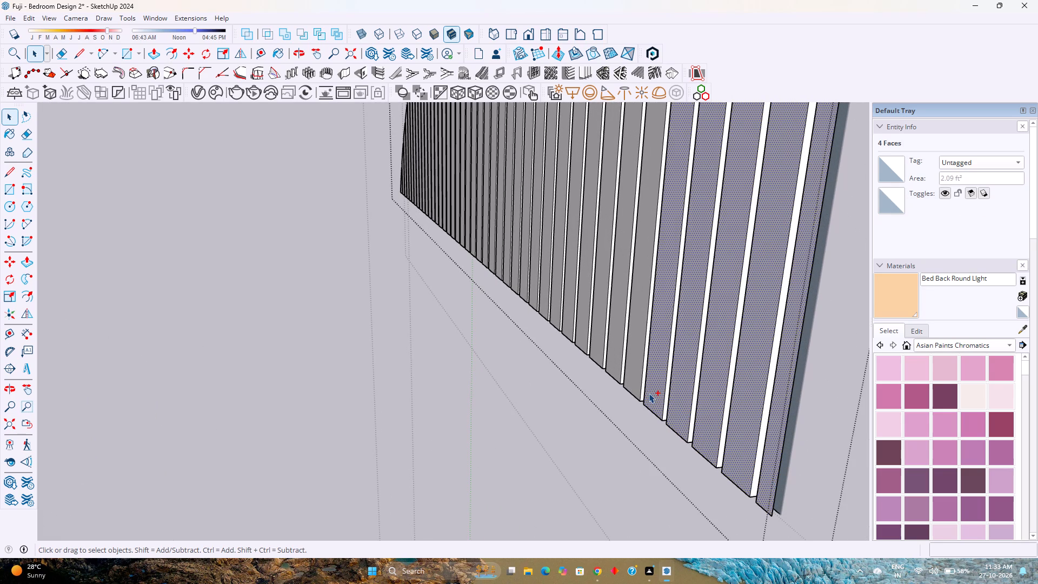
left_click(635, 380, "ctrl")
Add the next fourteen adjoining flute strip faces to the selection, working from the straight side toward the tapered tip.
middle_click_drag(625, 383, 793, 396, "ctrl")
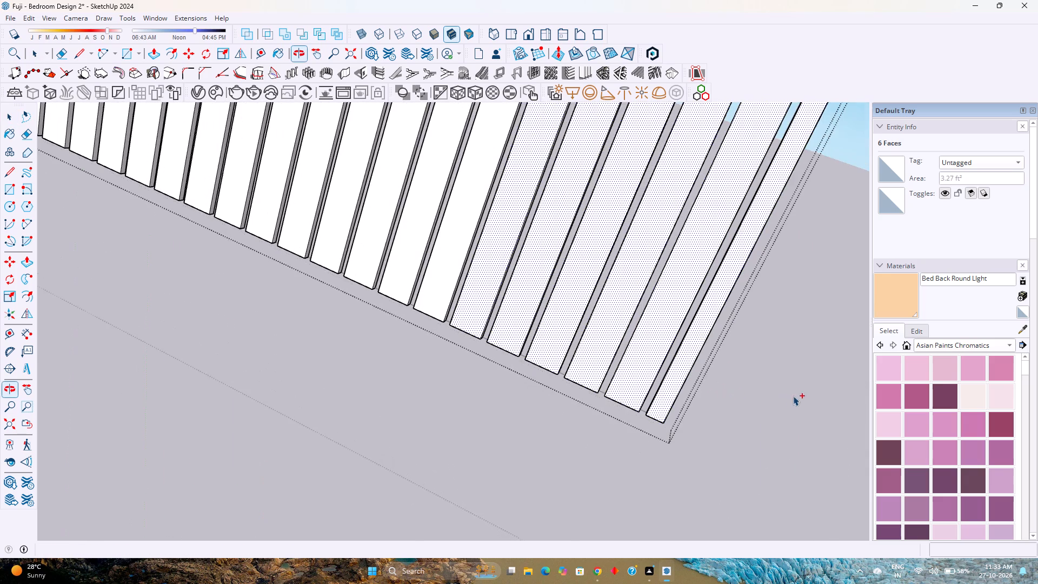
middle_click(793, 396, "ctrl")
scroll(620, 360, "down", 3)
left_click(484, 310, "ctrl")
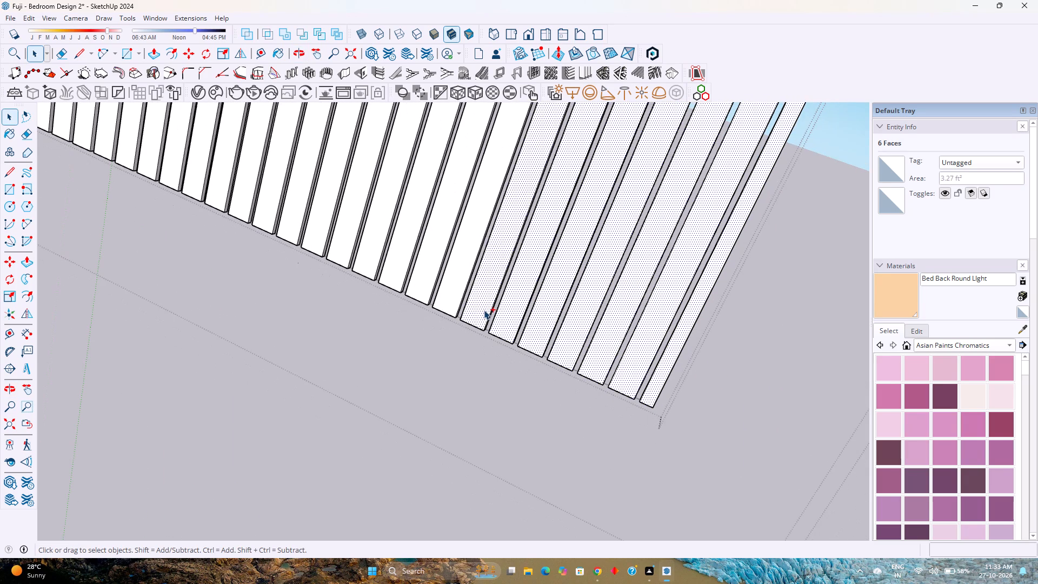
left_click(453, 282, "ctrl")
left_click(431, 270, "ctrl")
left_click(404, 263, "ctrl")
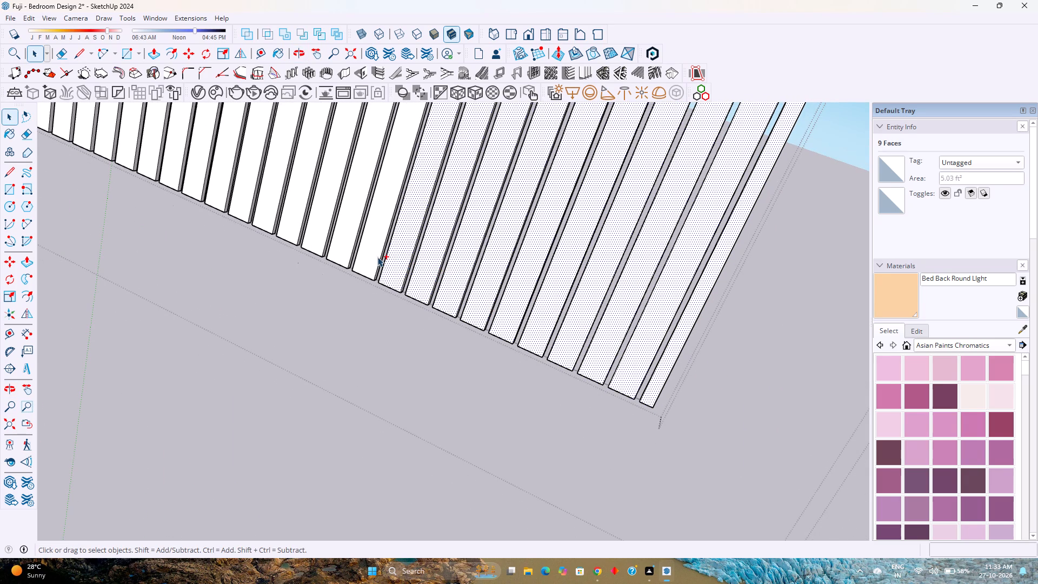
left_click(376, 256, "ctrl")
left_click(349, 248, "ctrl")
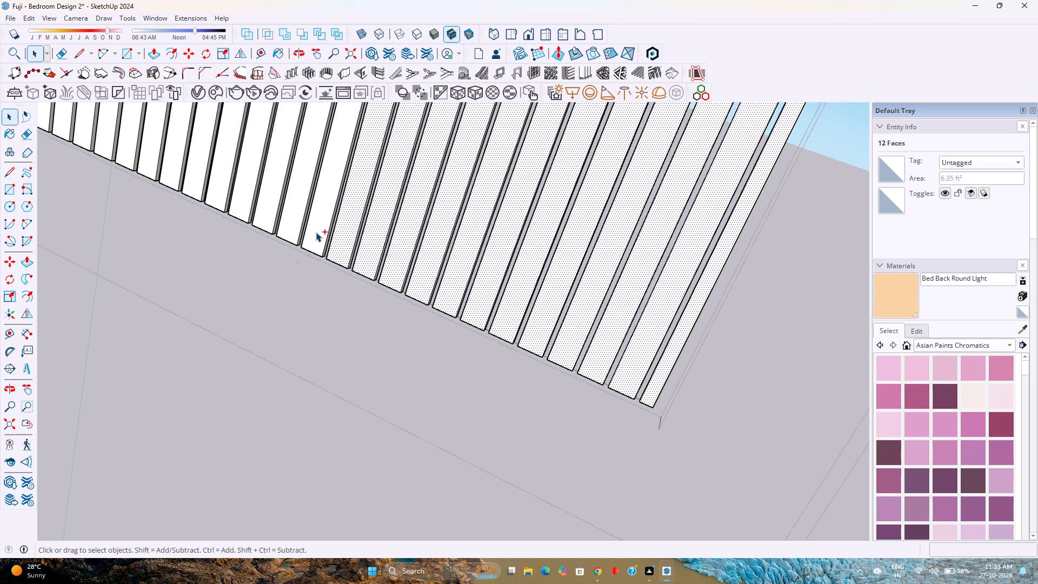
left_click(316, 232, "ctrl")
left_click(292, 228, "ctrl")
left_click(272, 214, "ctrl")
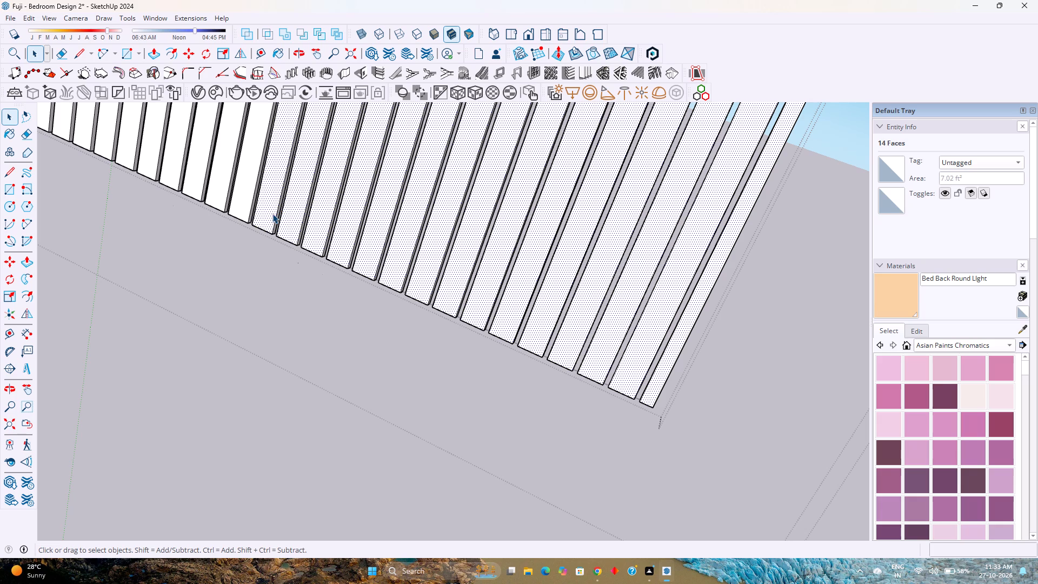
left_click(249, 201, "ctrl")
left_click(221, 190, "ctrl")
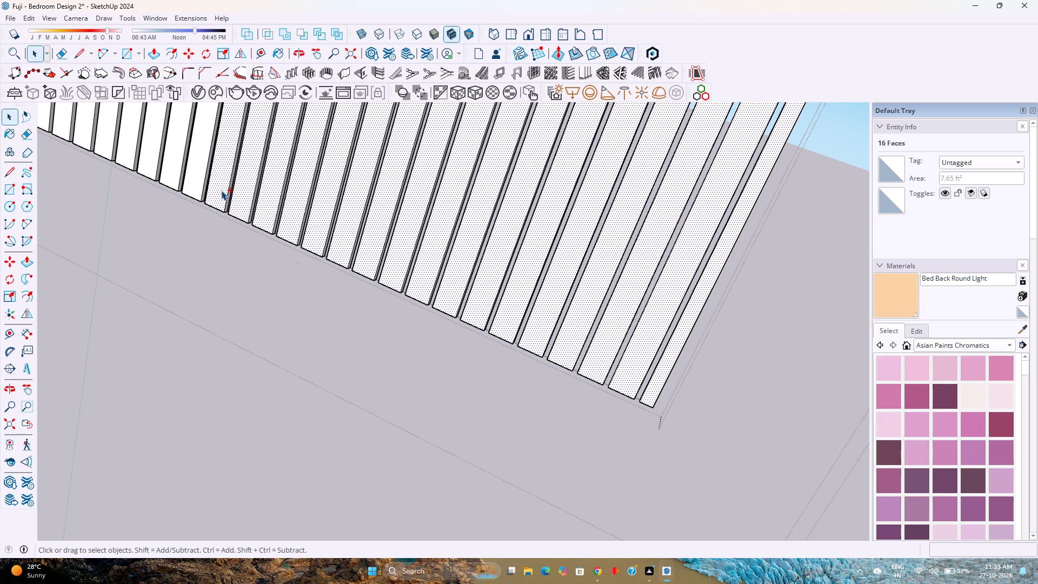
left_click(197, 163, "ctrl")
left_click(169, 163, "ctrl")
left_click(151, 156, "ctrl")
Extend the selection with the following flute strip faces, stopping at the last few short strips before the tapered tip.
scroll(209, 238, "down", 1)
middle_click_drag(209, 238, 222, 247, "shift")
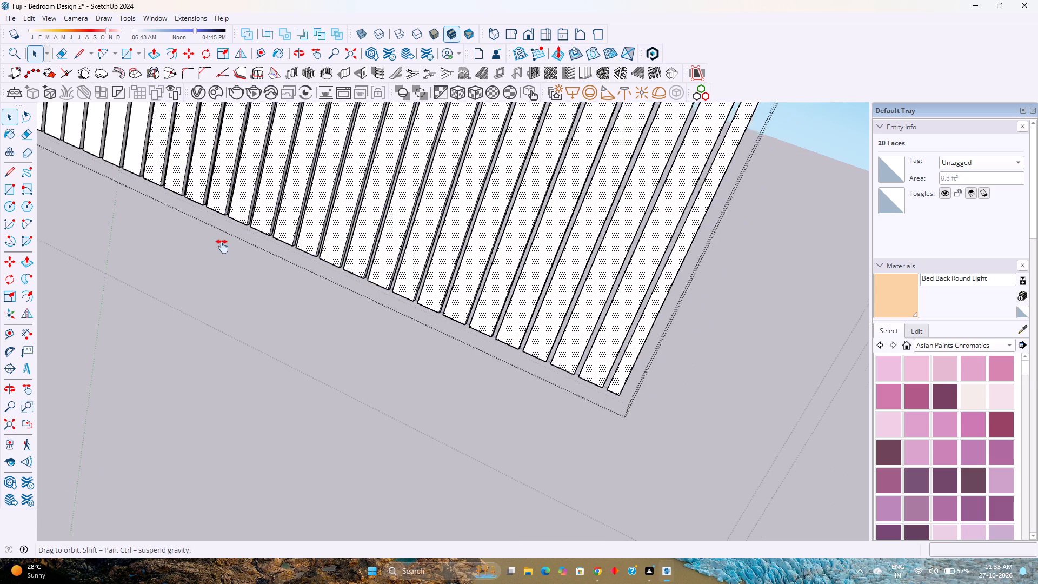
middle_click_drag(222, 247, 497, 465, "shift")
middle_click(497, 465, "shift")
left_click(386, 348, "ctrl")
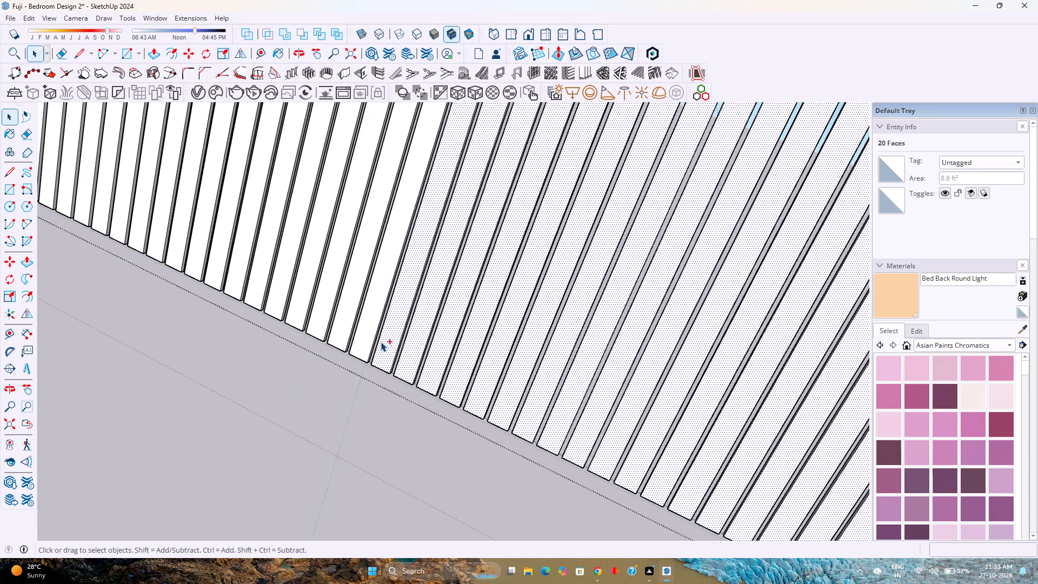
left_click(369, 331, "ctrl")
left_click(342, 311, "ctrl")
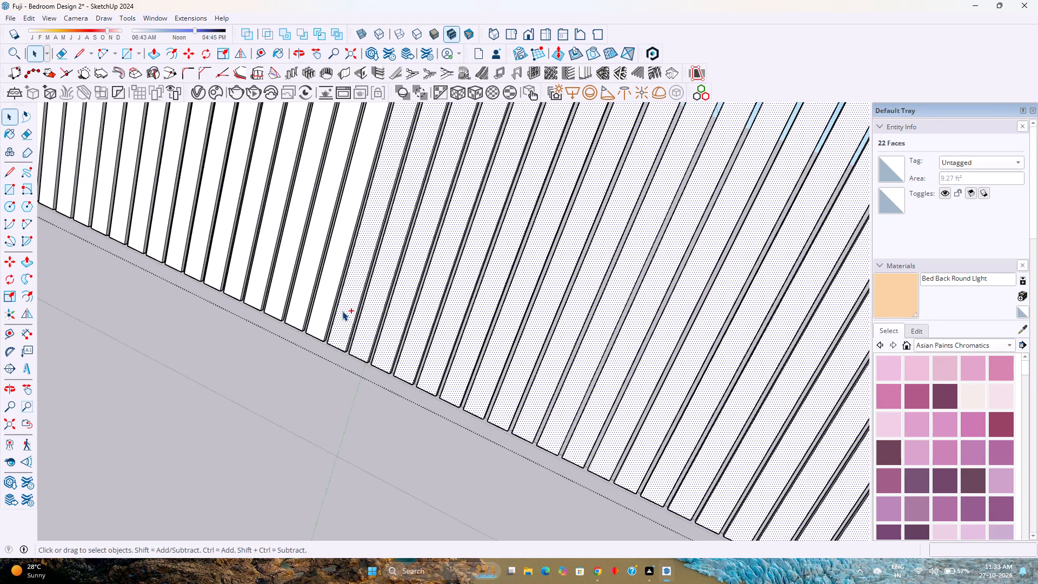
left_click(329, 309, "ctrl")
left_click(304, 299, "ctrl")
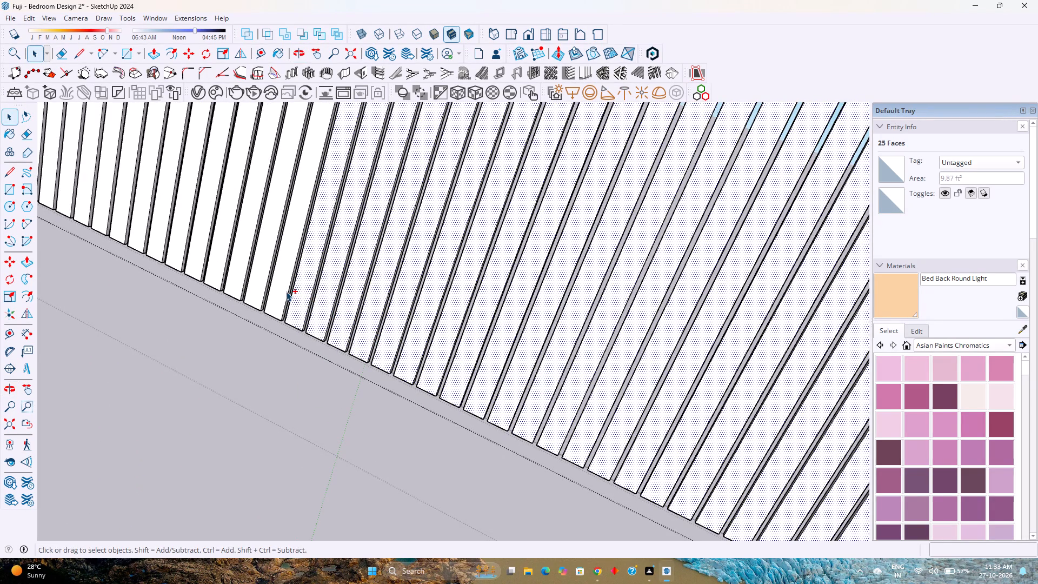
left_click(286, 291, "ctrl")
left_click(251, 287, "ctrl")
left_click(238, 279, "ctrl")
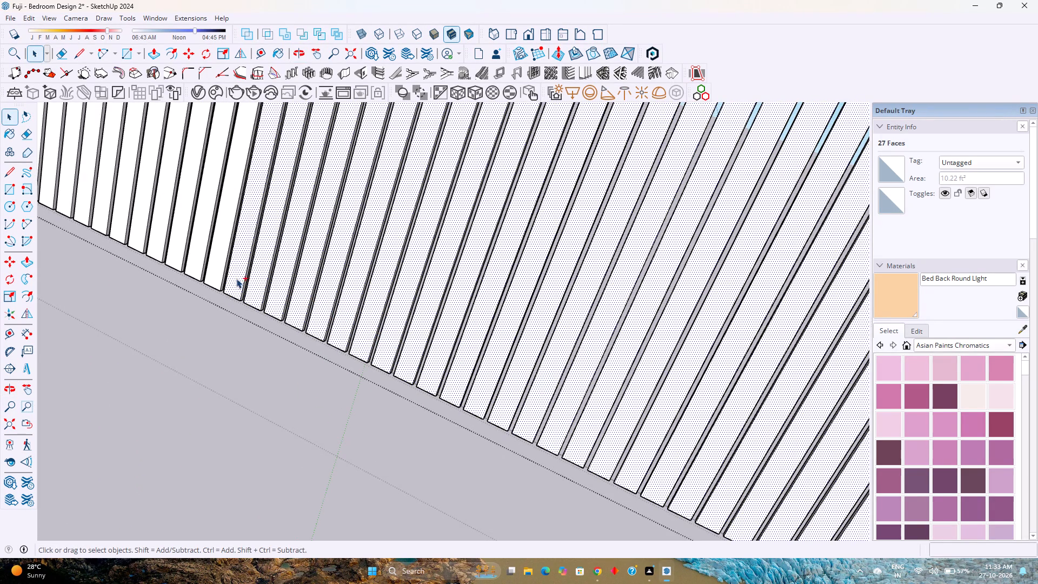
left_click(218, 271, "ctrl")
left_click(195, 260, "ctrl")
left_click(184, 249, "ctrl")
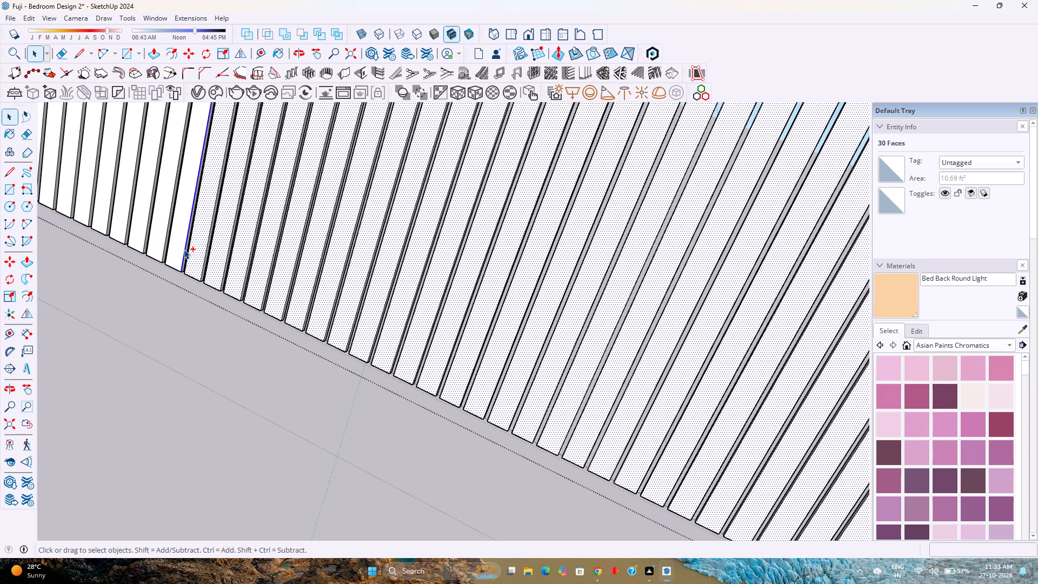
left_click(179, 247, "ctrl")
left_click(158, 235, "ctrl")
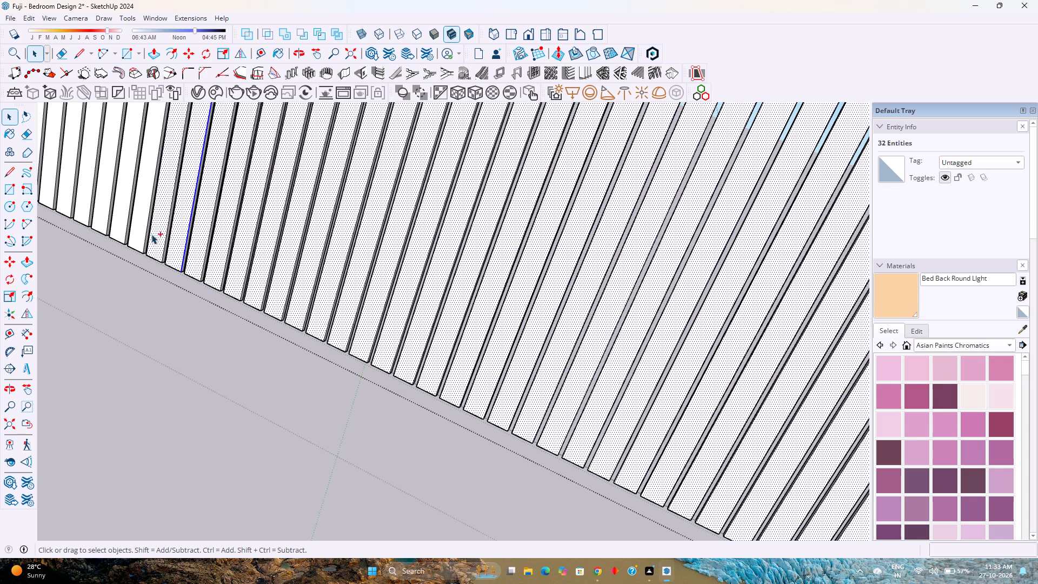
left_click(139, 229, "ctrl")
left_click(122, 224, "ctrl")
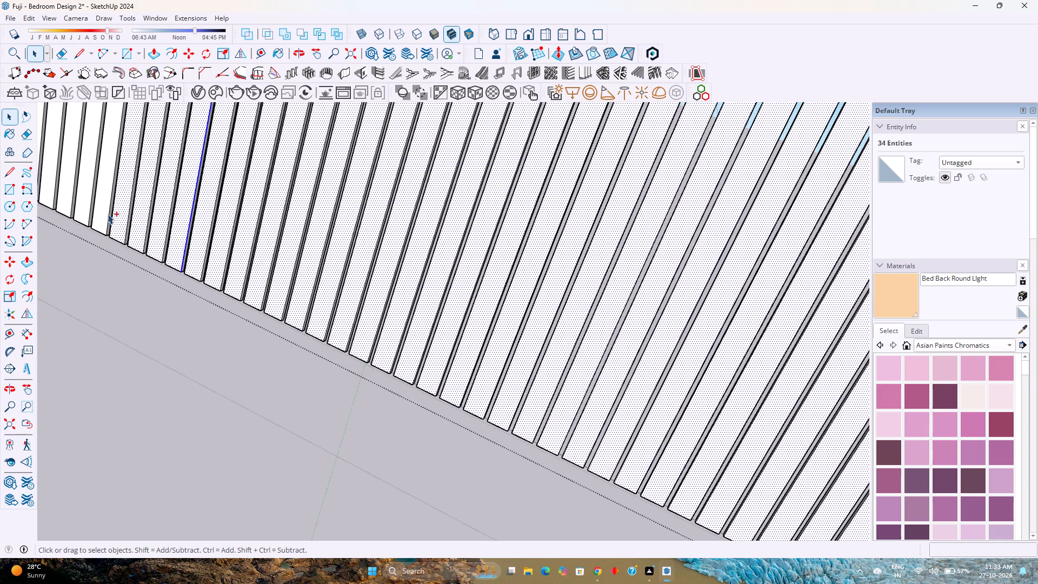
left_click(103, 211, "ctrl")
left_click(85, 200, "ctrl")
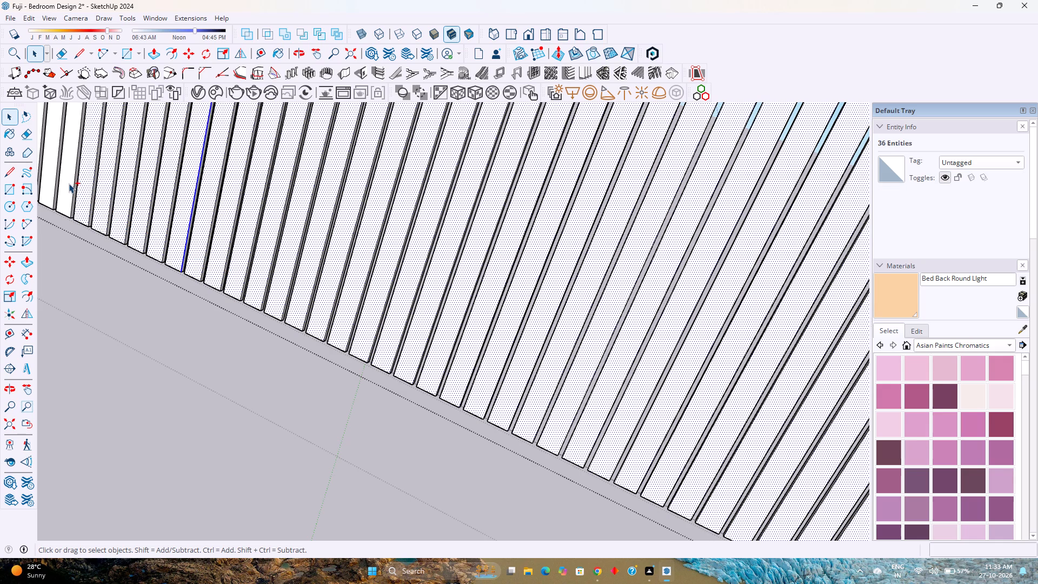
left_click(69, 183, "ctrl")
Add the remaining short flute strip faces at the tapered tip of the piece to the selection.
middle_click_drag(191, 271, 392, 460, "shift")
middle_click(392, 460, "shift")
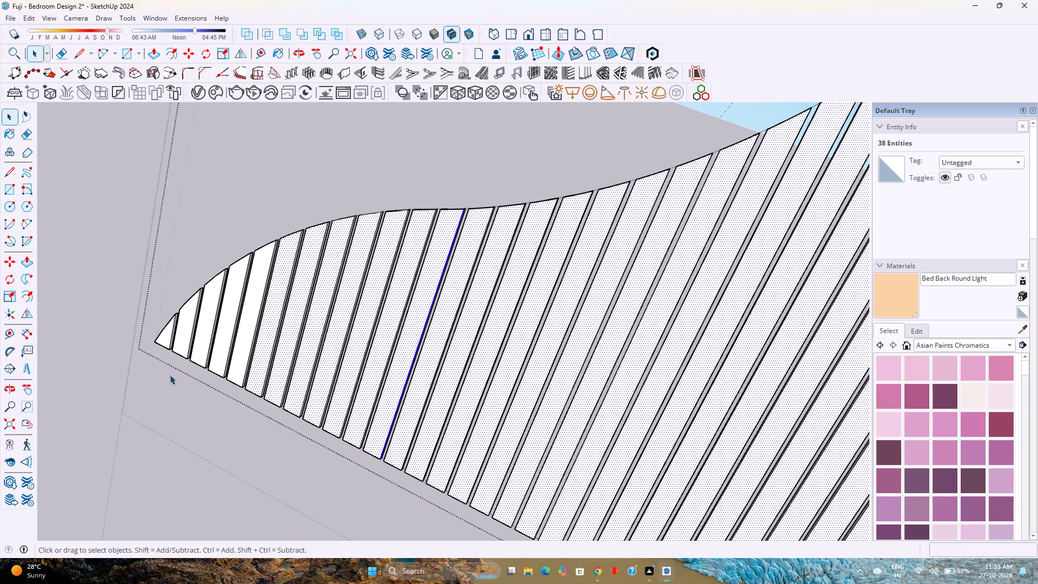
scroll(250, 374, "up", 3)
left_click(236, 361, "ctrl")
left_click(209, 342, "ctrl")
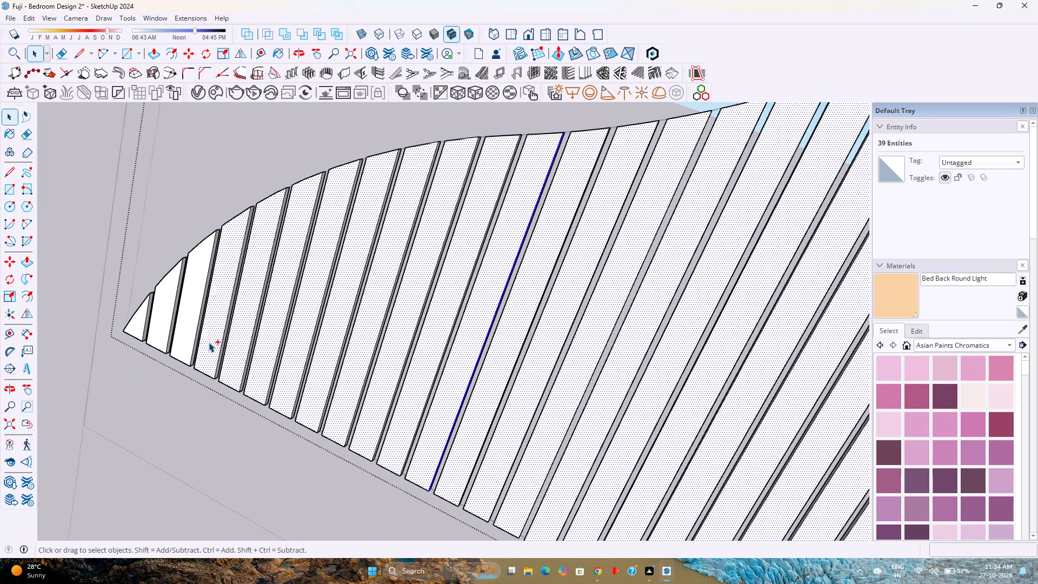
left_click(185, 328, "ctrl")
left_click(158, 316, "ctrl")
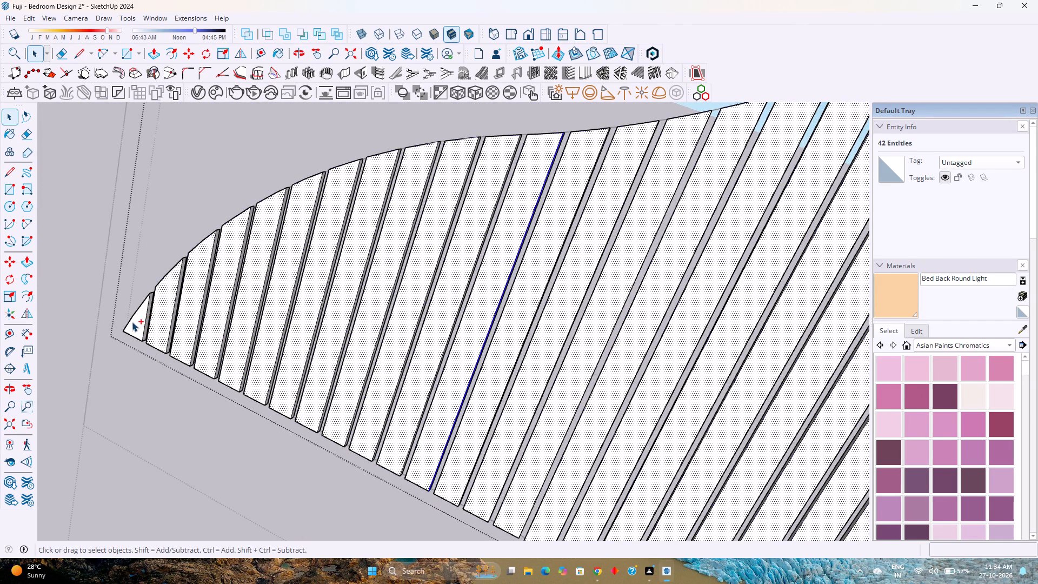
left_click(134, 322, "ctrl")
scroll(134, 322, "down", 12)
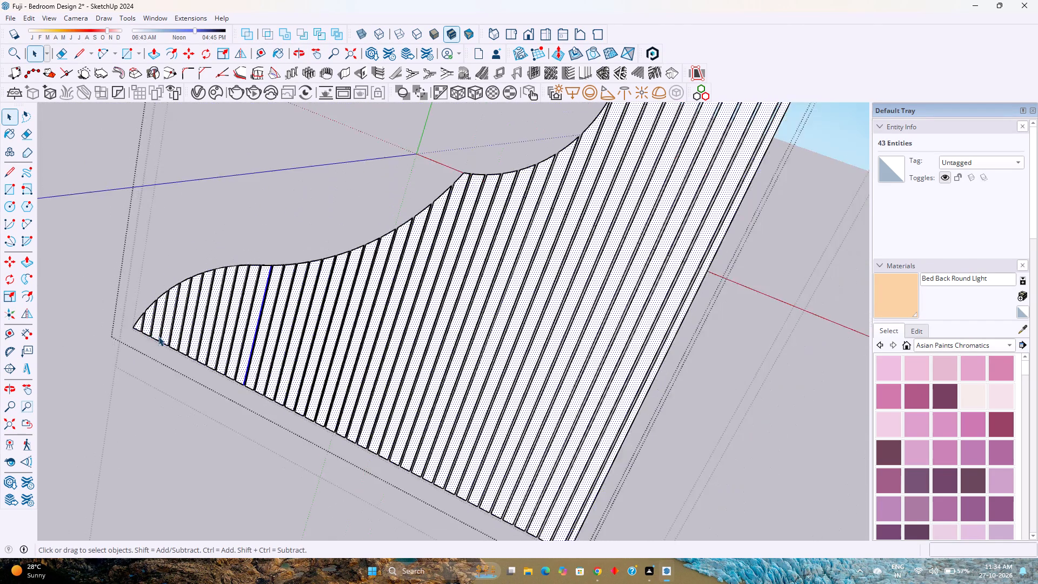
Add the four unselected strip faces on the separate lobe beside the U-shaped cutout to the selection.
scroll(158, 336, "down", 3)
middle_click_drag(455, 403, 263, 414, "ctrl")
middle_click(263, 414, "ctrl")
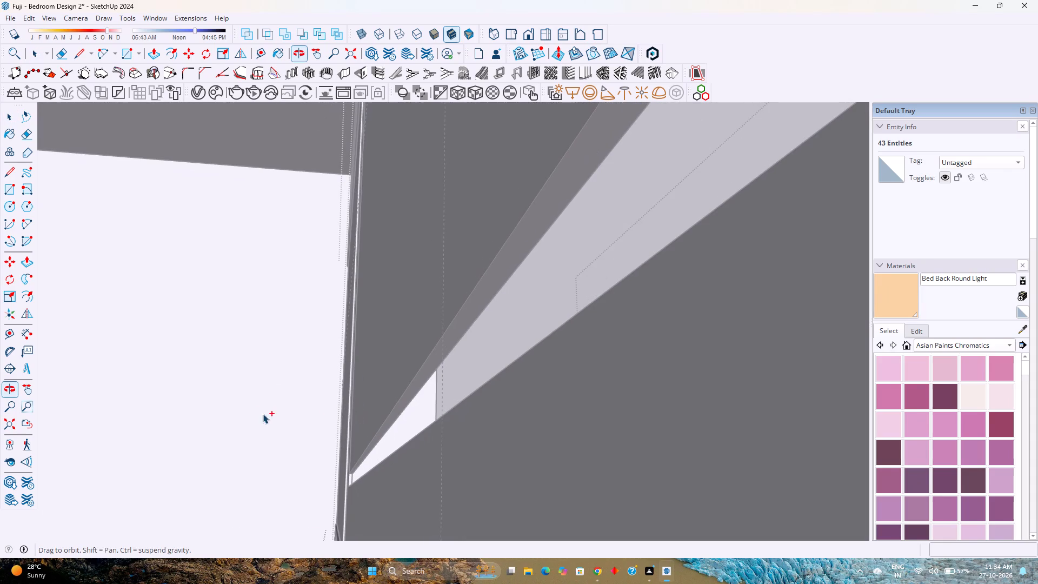
left_click(16, 422, "ctrl")
scroll(662, 263, "up", 2, "ctrl")
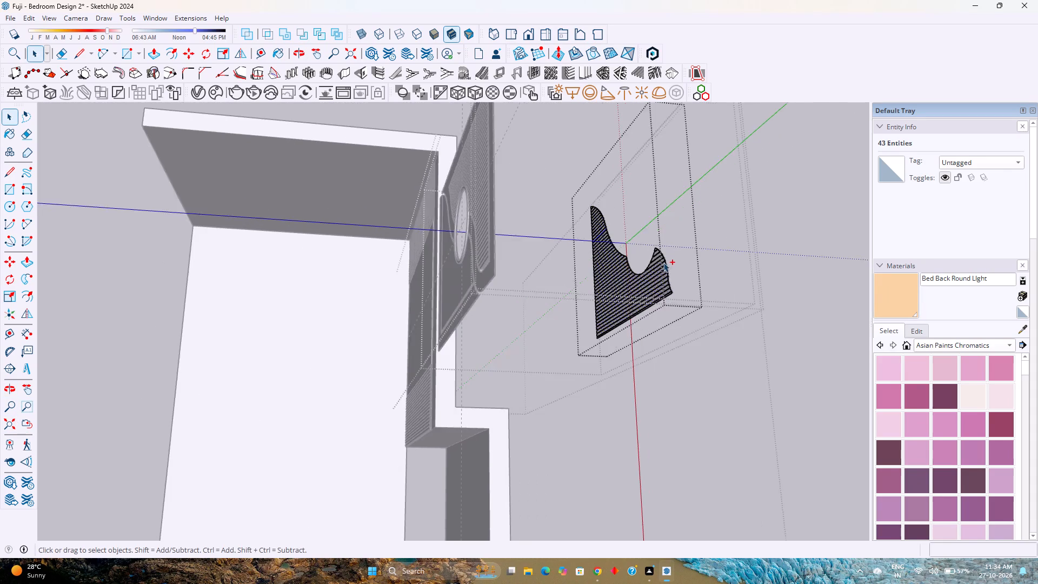
scroll(663, 262, "up", 20, "ctrl")
scroll(663, 262, "up", 1, "ctrl")
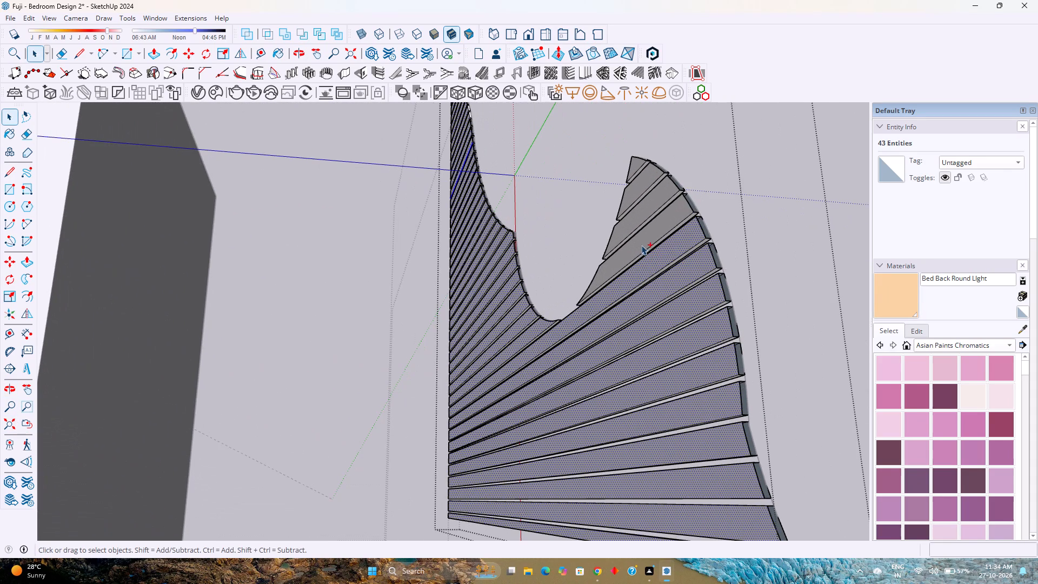
left_click(641, 243, "ctrl")
left_click(637, 217, "ctrl")
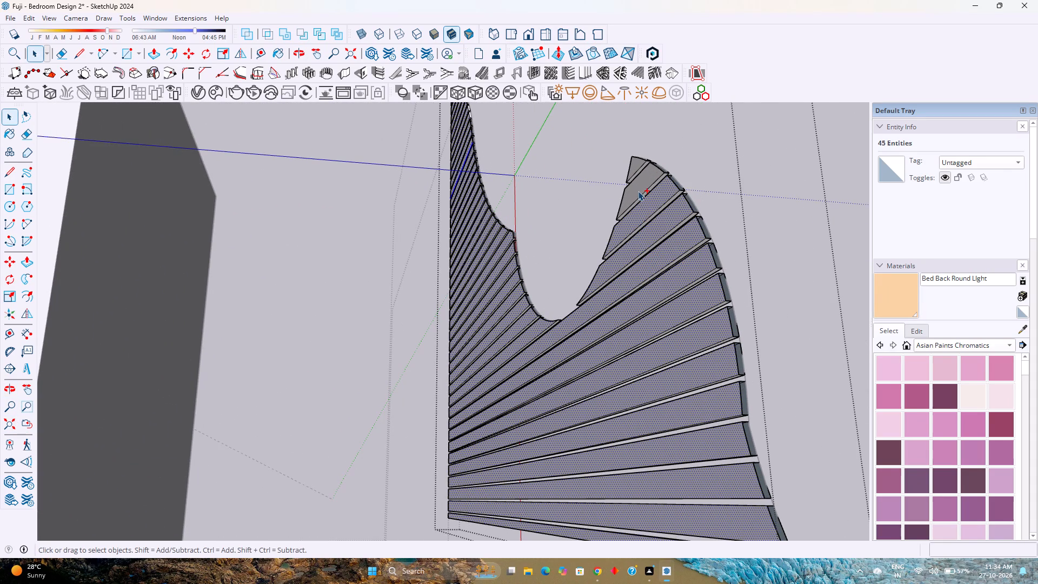
left_click(638, 191, "ctrl")
scroll(638, 191, "up", 2, "ctrl")
left_click(636, 159, "ctrl")
scroll(647, 224, "down", 3)
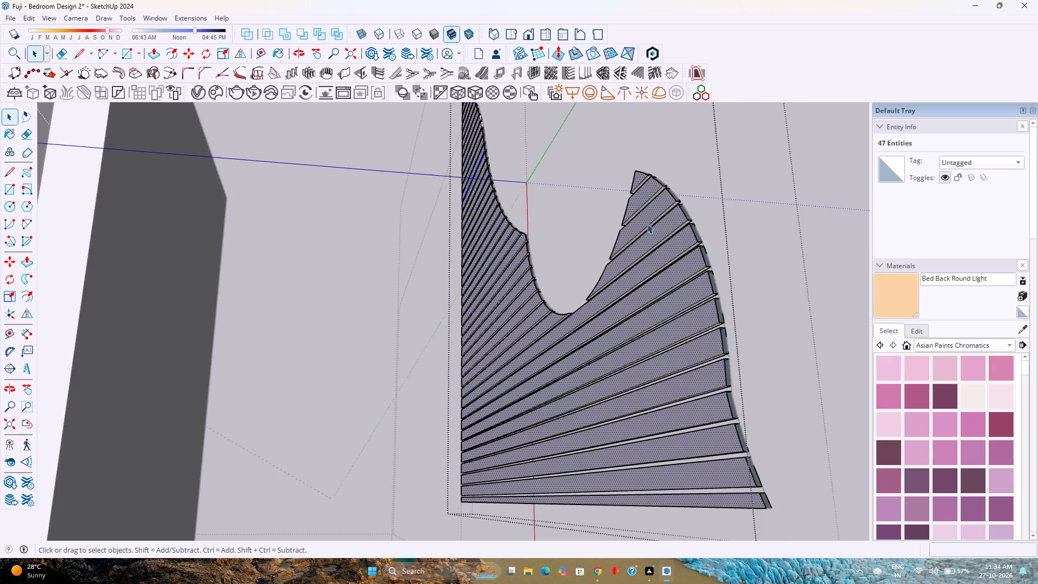
Copy the selected flute faces 5' away from the fluted piece, using its lower corner as the base point.
scroll(647, 224, "down", 7)
key("m")
scroll(701, 368, "up", 3)
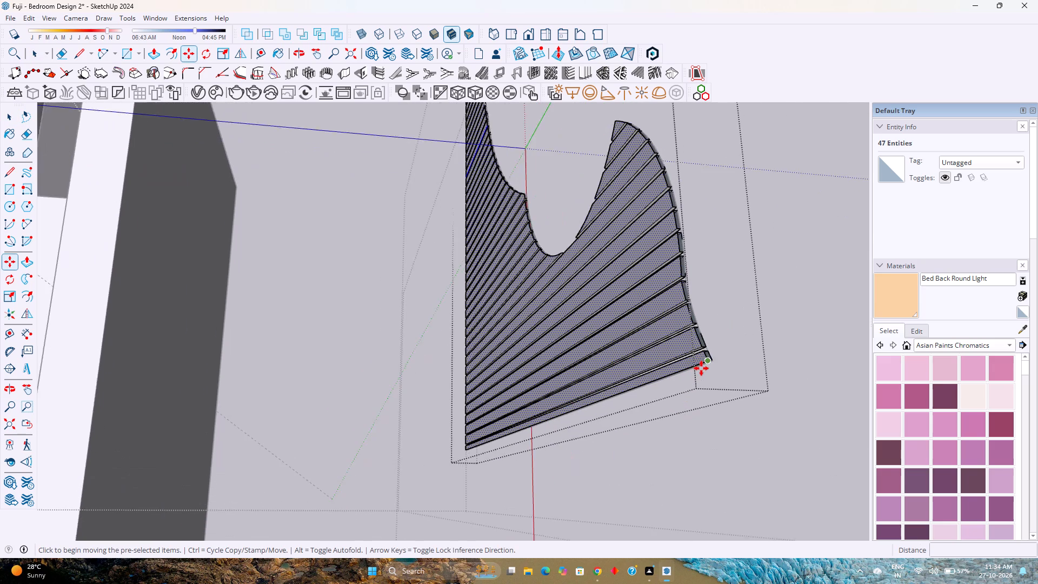
scroll(701, 368, "up", 2)
left_click(706, 361)
scroll(803, 362, "down", 4)
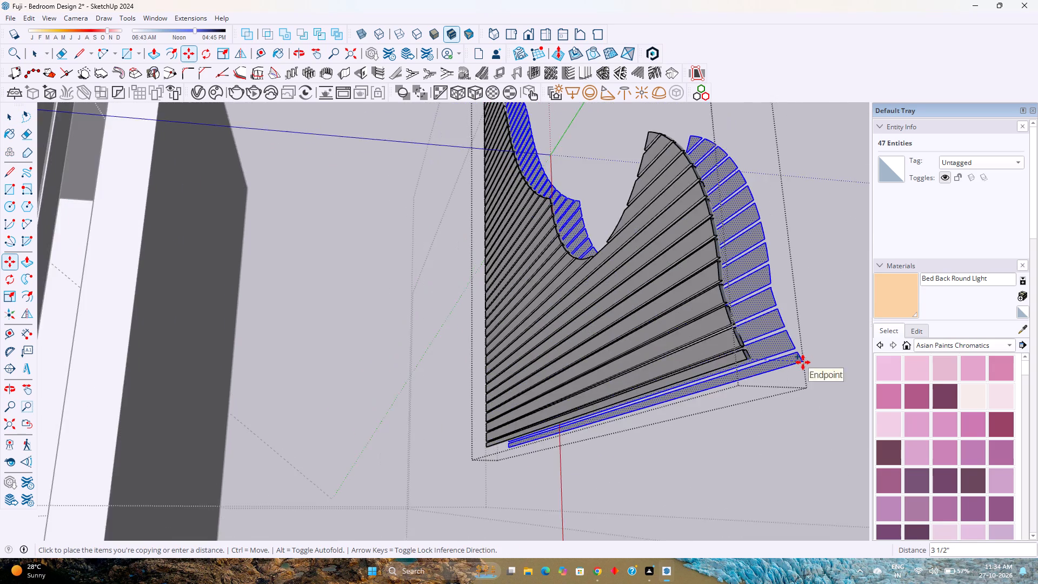
scroll(803, 362, "down", 2)
middle_click_drag(803, 362, 500, 329, "shift")
middle_click(500, 329, "shift")
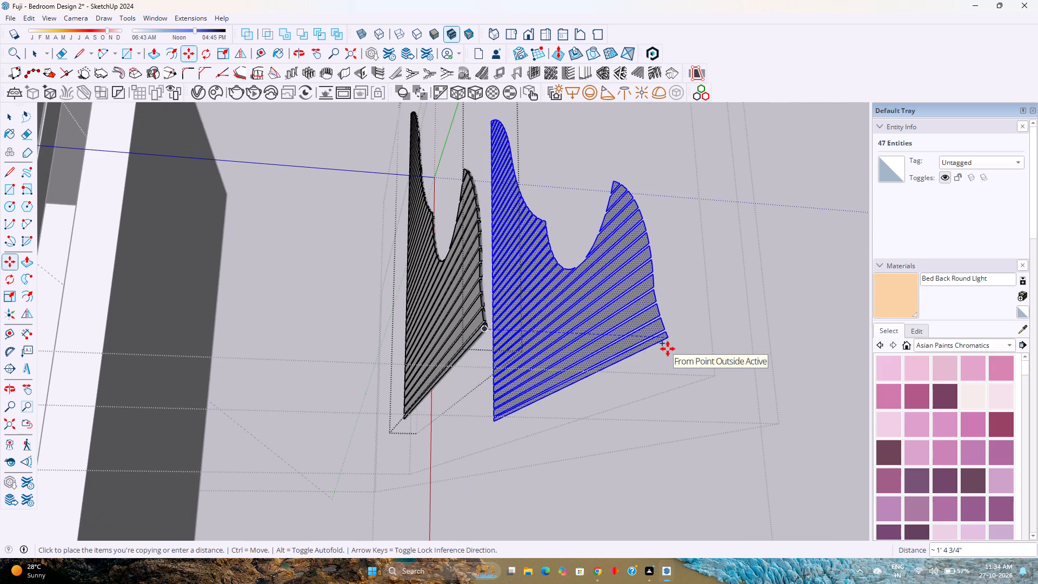
type("5'")
key("Return")
key("space")
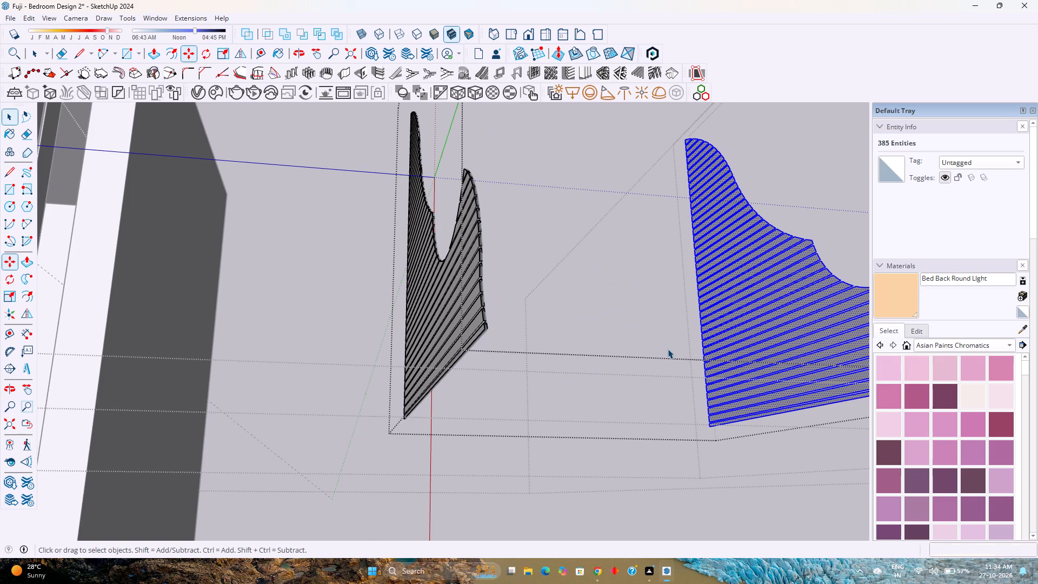
Delete all the flute strip geometry of the original piece, leaving the faces copied 5' away in place.
left_click_drag(382, 104, 524, 419)
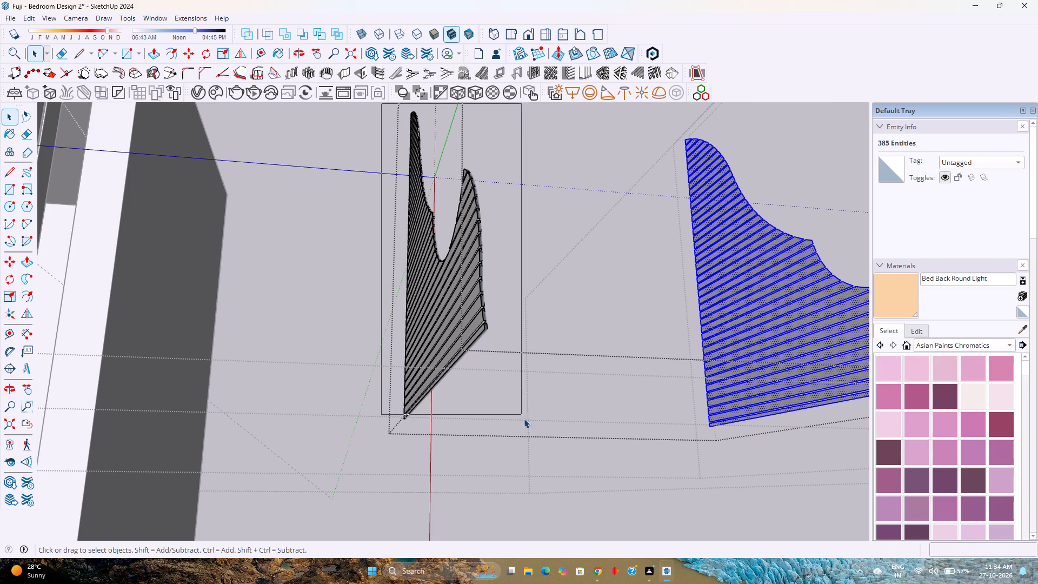
left_click_drag(524, 419, 530, 432)
key("Delete")
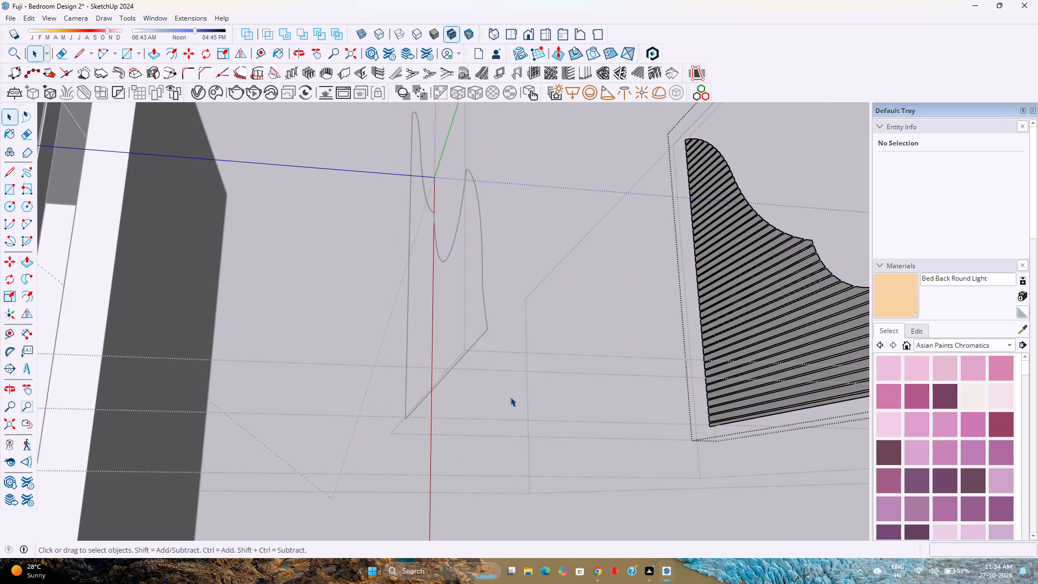
key("Escape")
Delete the leftover curved outline edges of the original piece.
left_click_drag(386, 108, 389, 110)
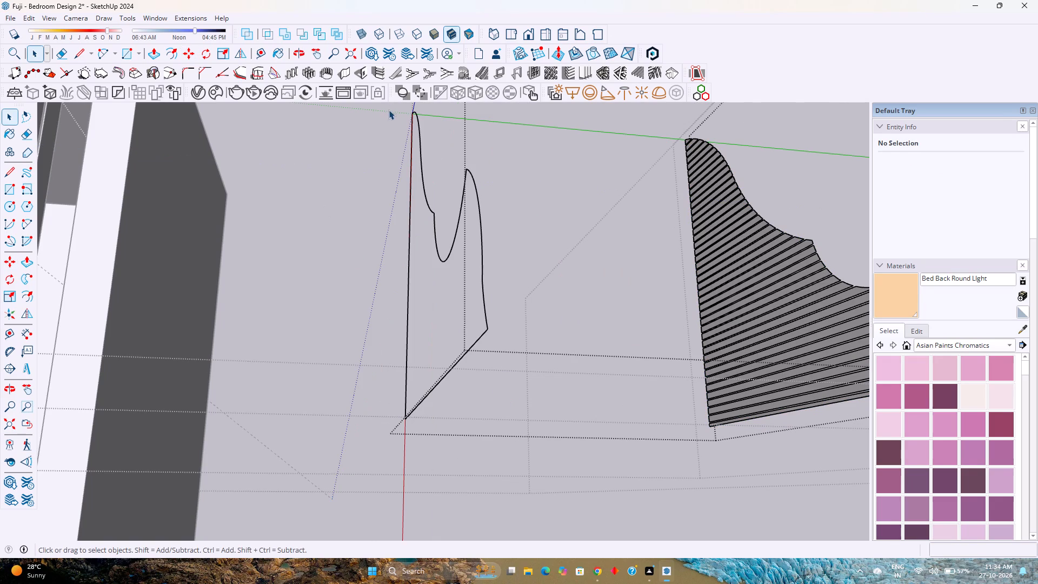
left_click_drag(389, 110, 542, 421)
left_click(542, 423)
left_click_drag(394, 110, 520, 481)
key("Delete")
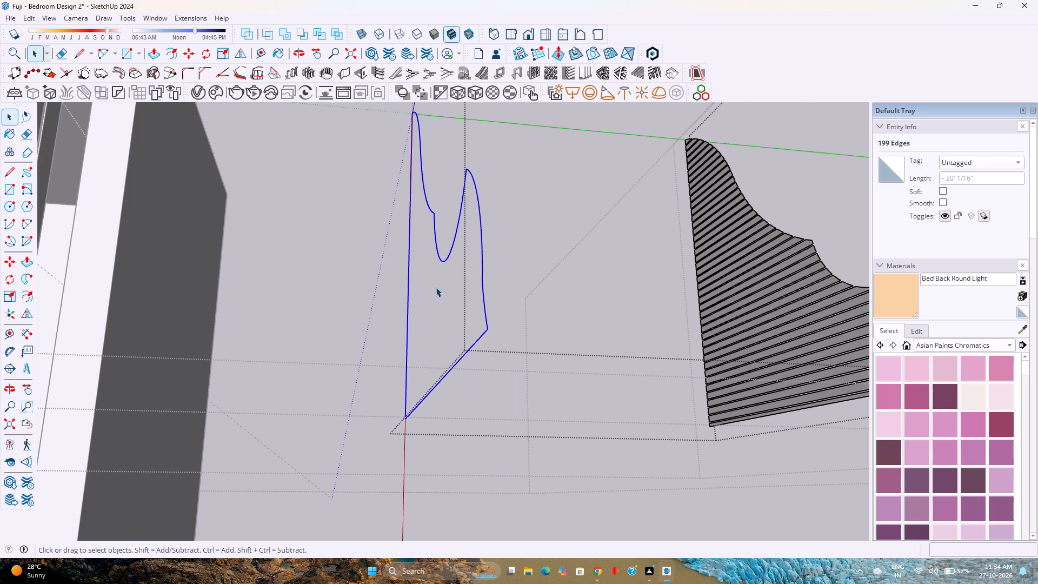
Push/Pull the outermost long flute strip face along the straight side edge of the copied piece by 0.125".
middle_click_drag(476, 355, 340, 353, "shift")
middle_click_drag(332, 353, 302, 353, "shift")
middle_click(302, 353, "shift")
middle_click_drag(301, 353, 354, 353)
middle_click(354, 353)
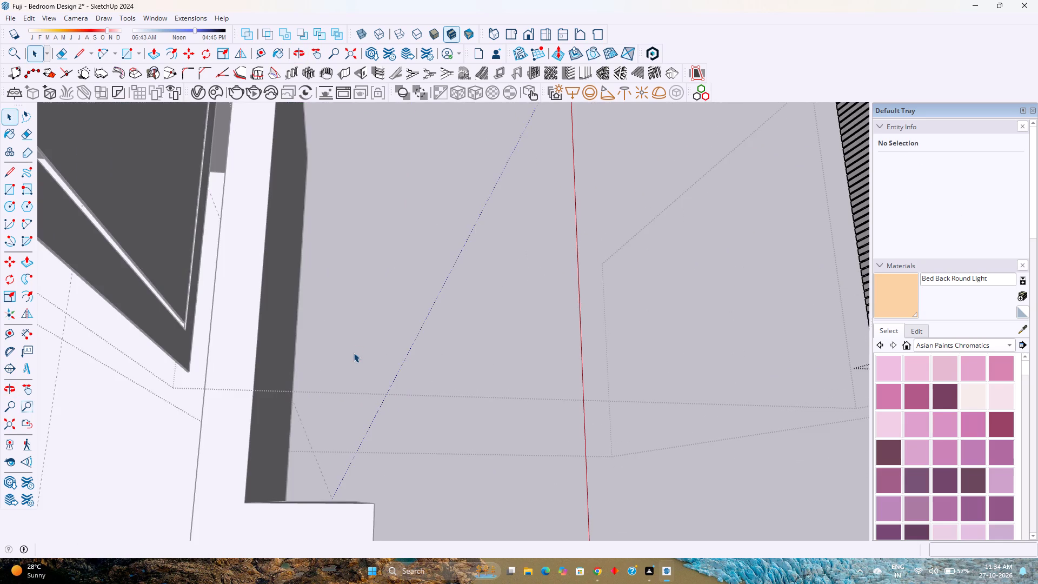
scroll(354, 353, "down", 5)
middle_click_drag(679, 313, 408, 329, "shift")
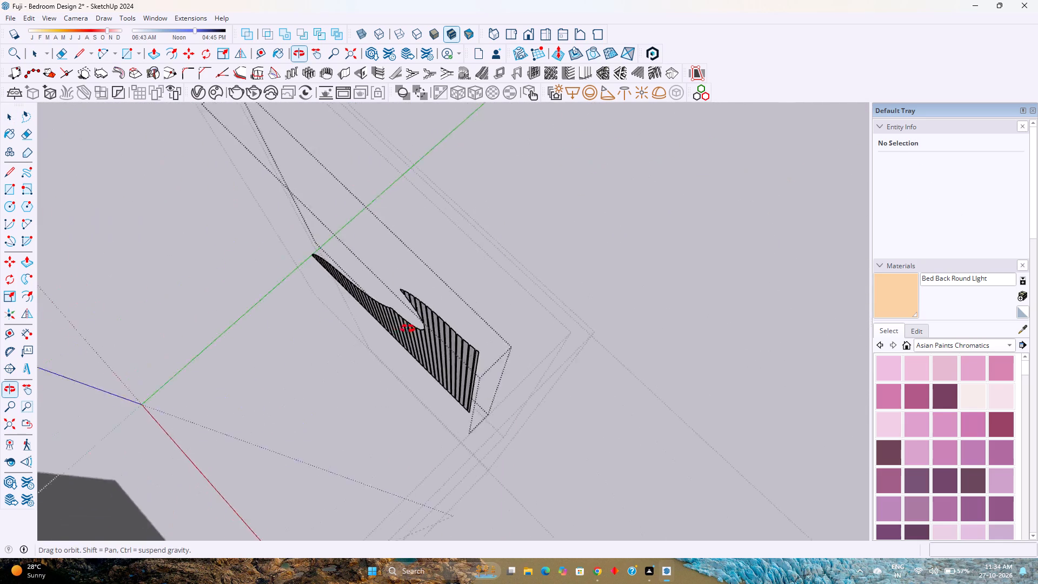
middle_click_drag(408, 329, 478, 289, "shift")
middle_click(478, 289)
scroll(551, 191, "up", 1)
double_click(557, 187)
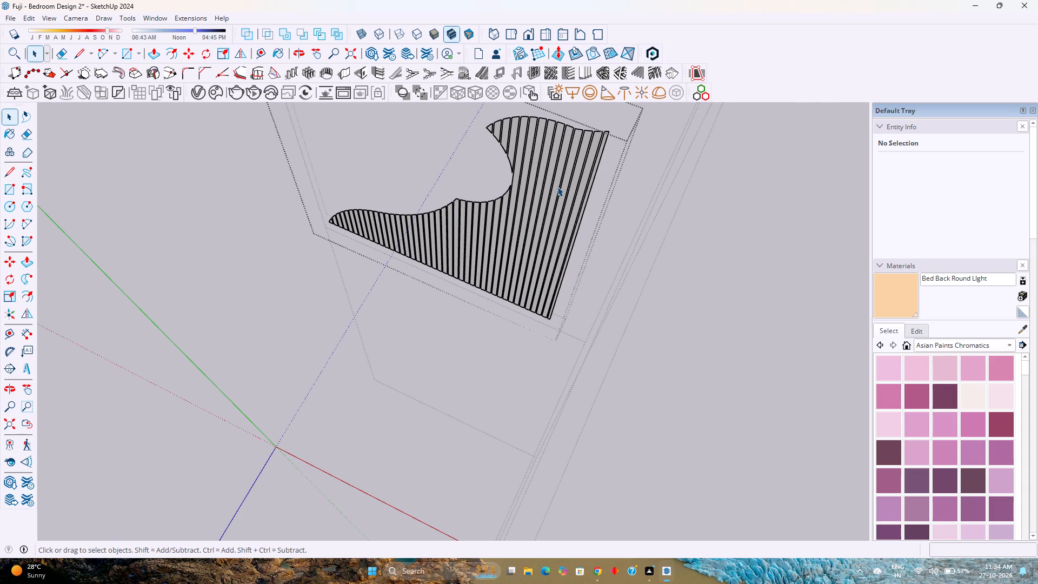
scroll(582, 182, "up", 7)
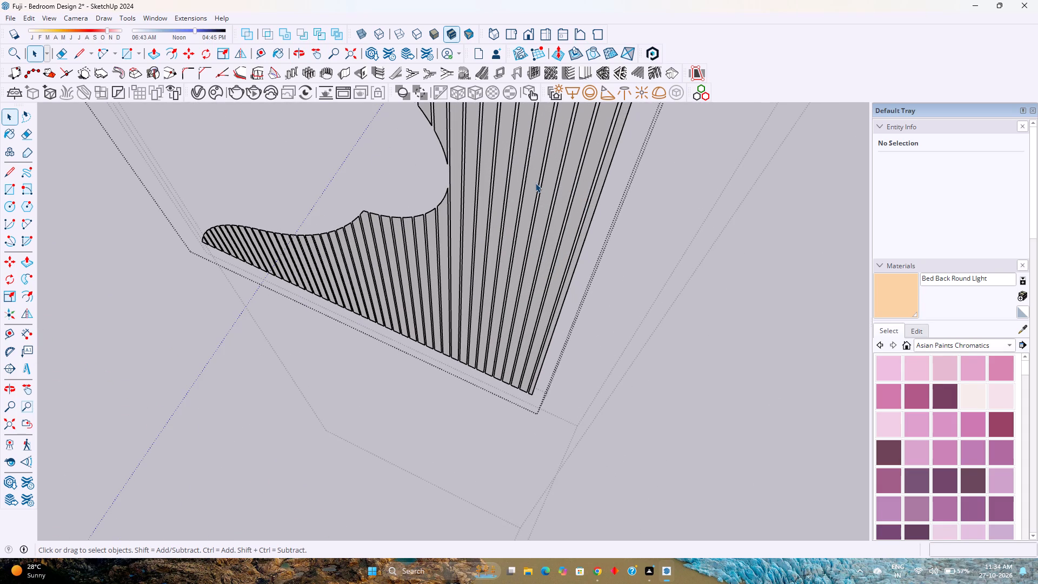
key("p")
key("Return")
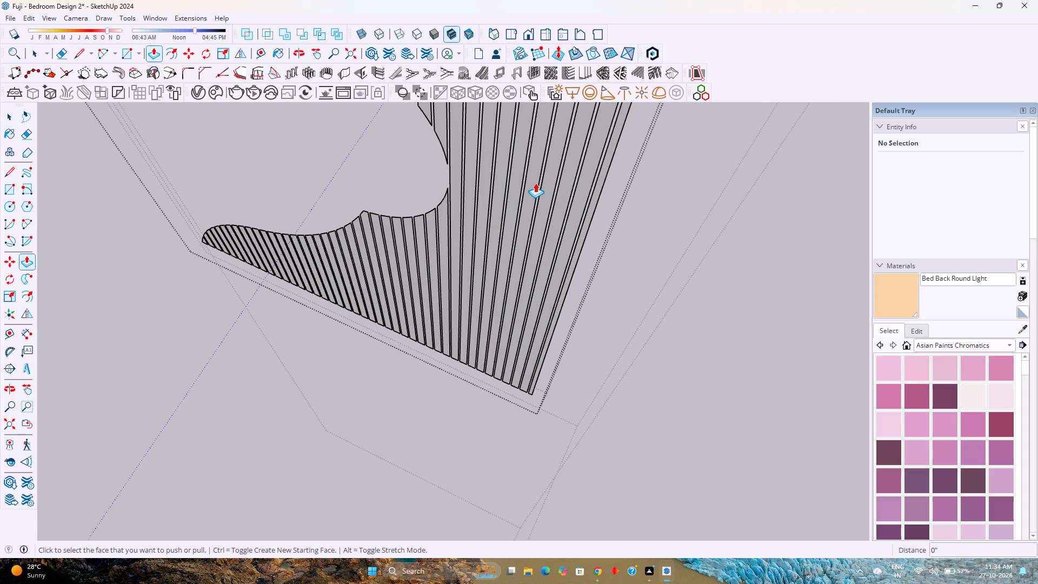
scroll(598, 279, "up", 6)
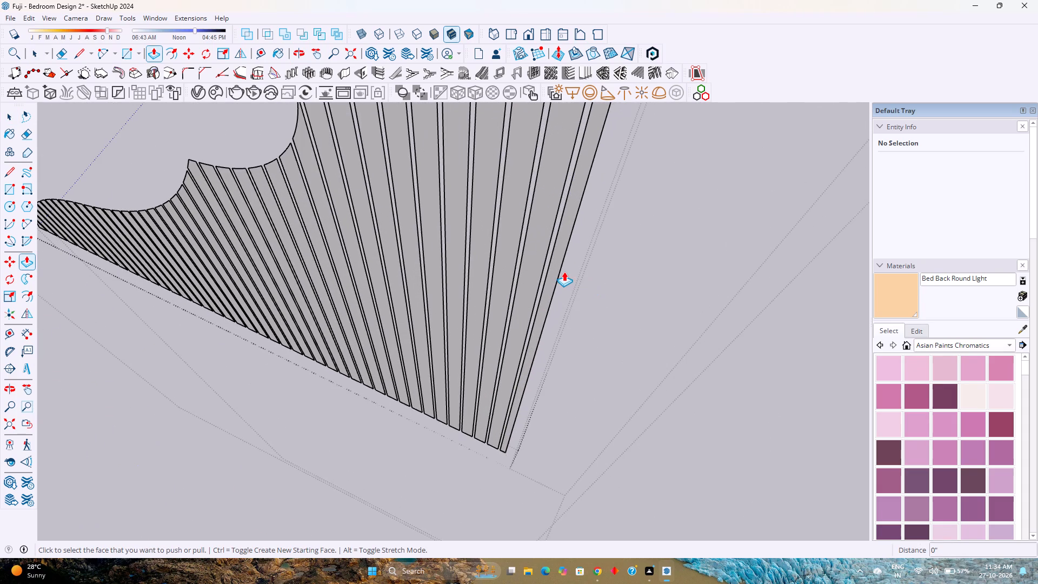
left_click(557, 261)
type("0.125")
key("Return")
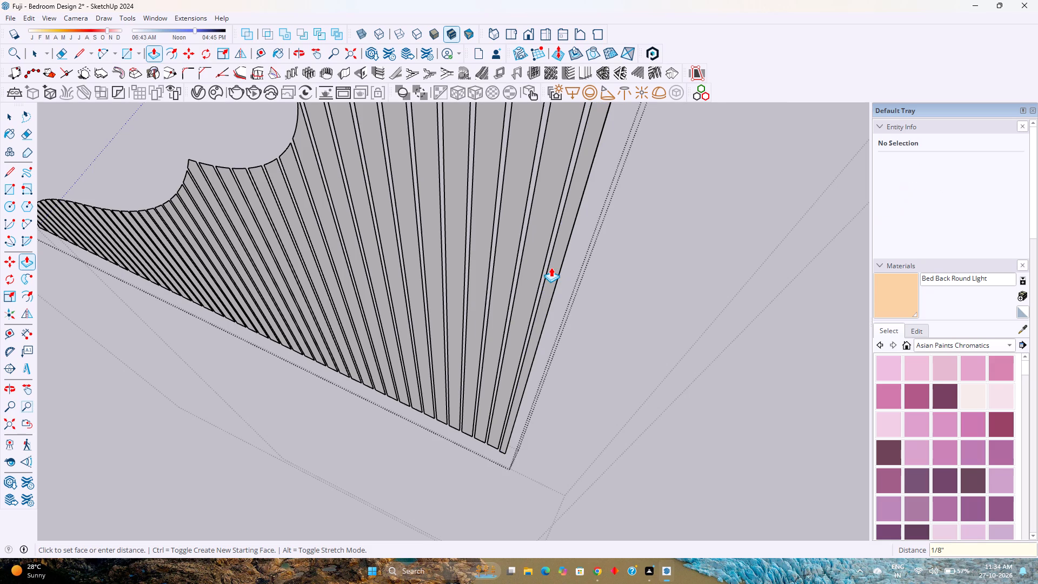
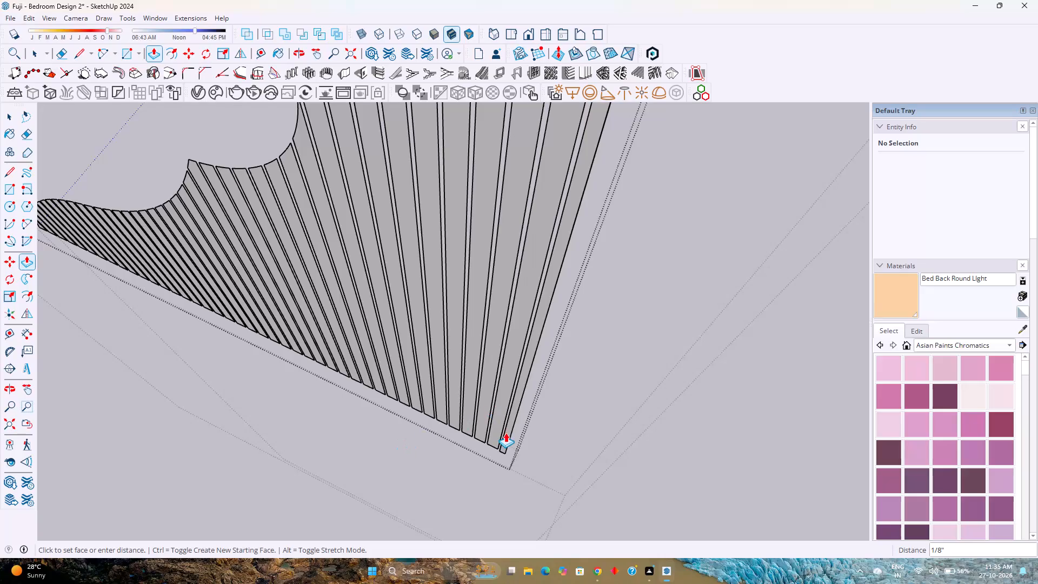
Push/Pull the next seven long strip faces beside the already thickened outermost strip by the same 1/8".
scroll(505, 433, "up", 9)
double_click(496, 437)
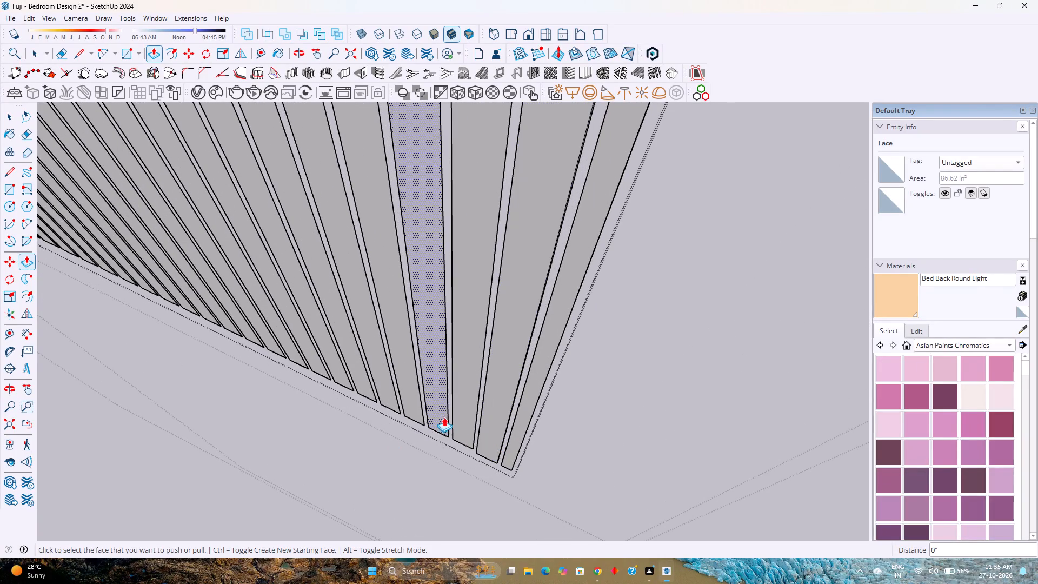
double_click(464, 405)
double_click(438, 401)
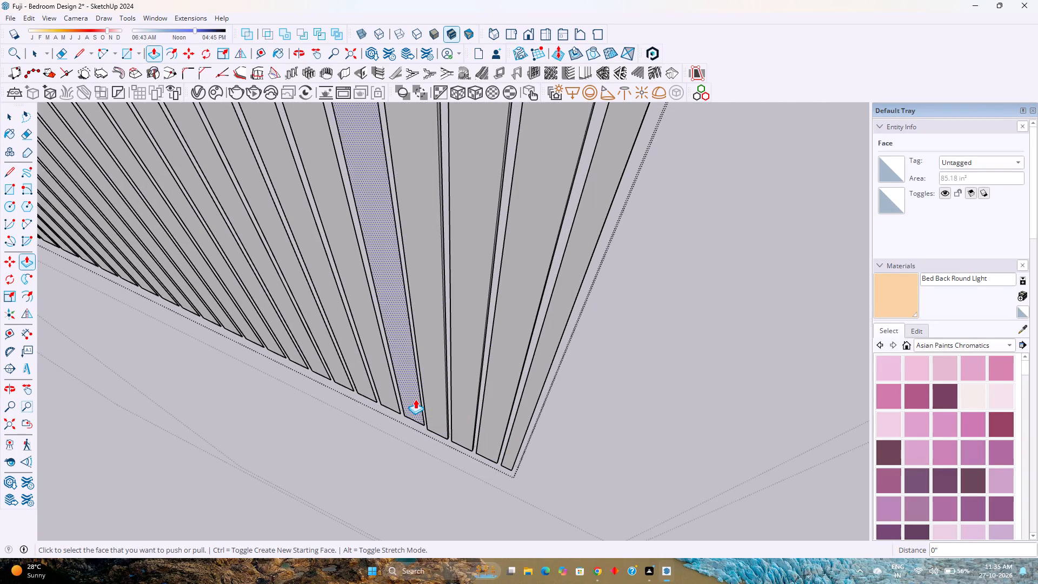
double_click(415, 399)
left_click(391, 401)
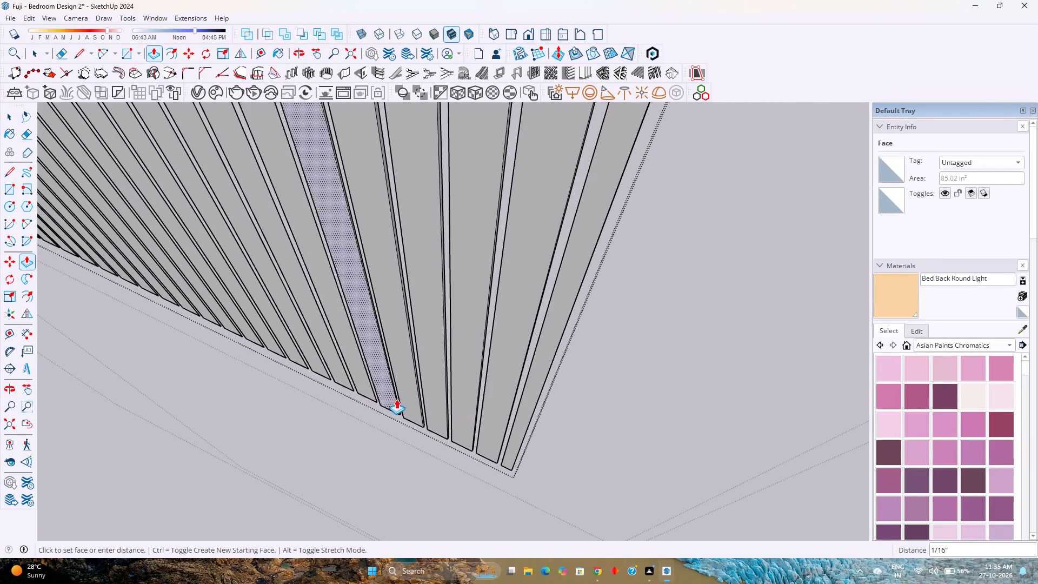
left_click(411, 393)
double_click(364, 392)
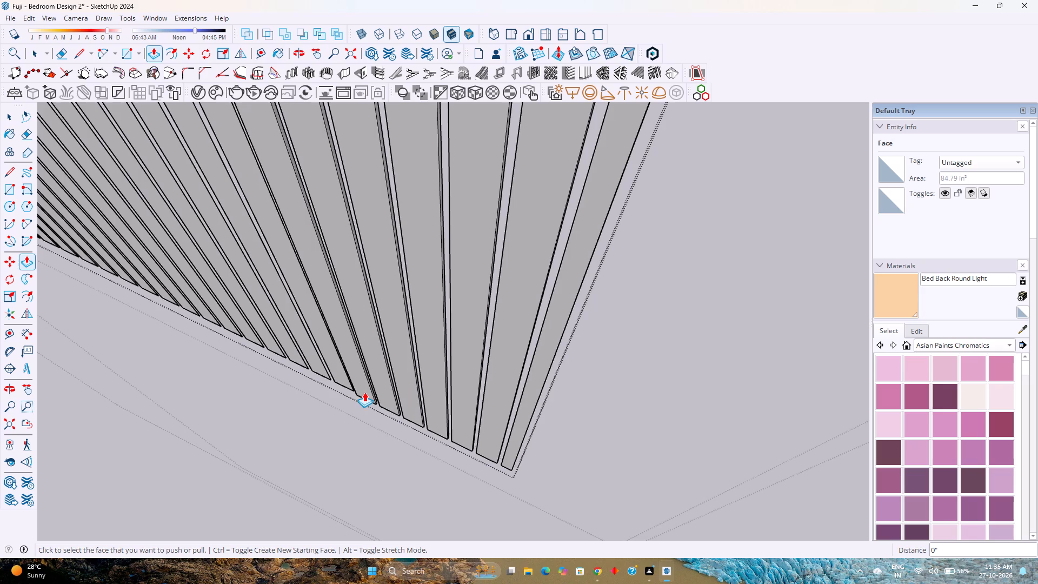
double_click(338, 378)
Push/Pull the next seven strip faces along the copied piece's straight lower edge by 1/8", continuing toward its narrow end.
middle_click_drag(338, 378, 457, 459, "shift")
middle_click(457, 459, "shift")
double_click(431, 436)
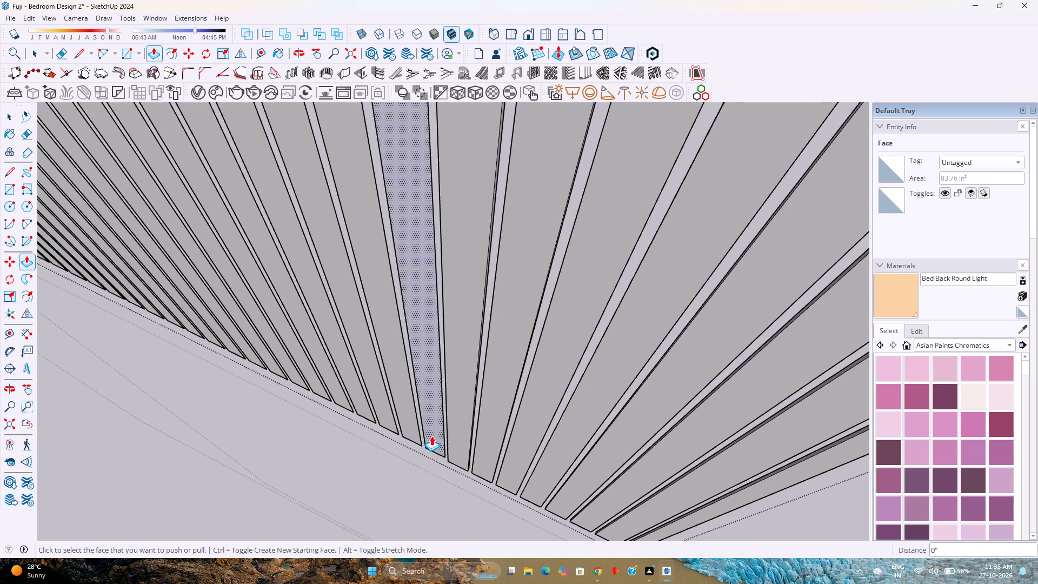
double_click(412, 434)
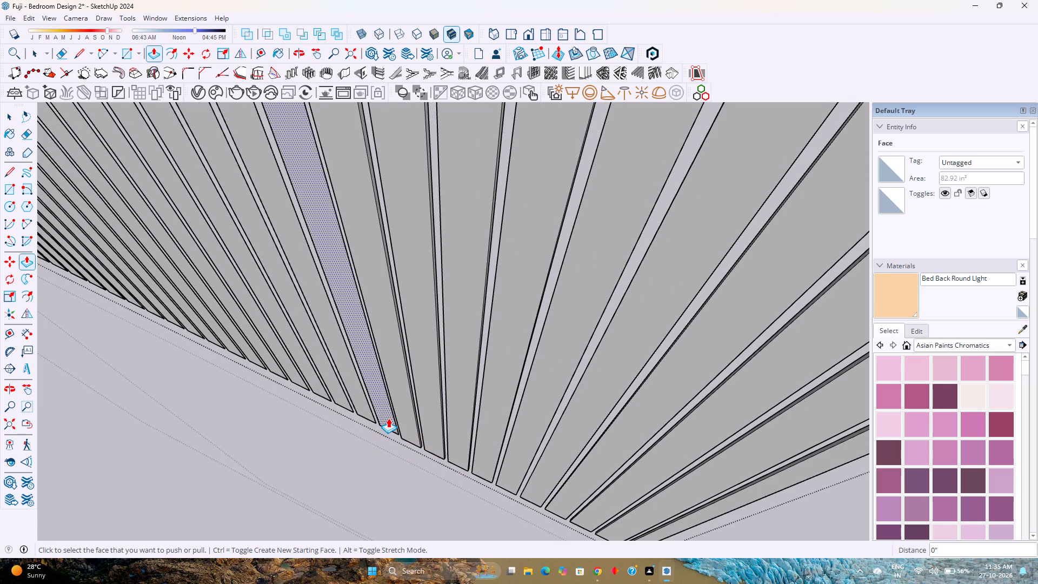
double_click(388, 418)
double_click(370, 418)
middle_click_drag(370, 418, 377, 421, "shift")
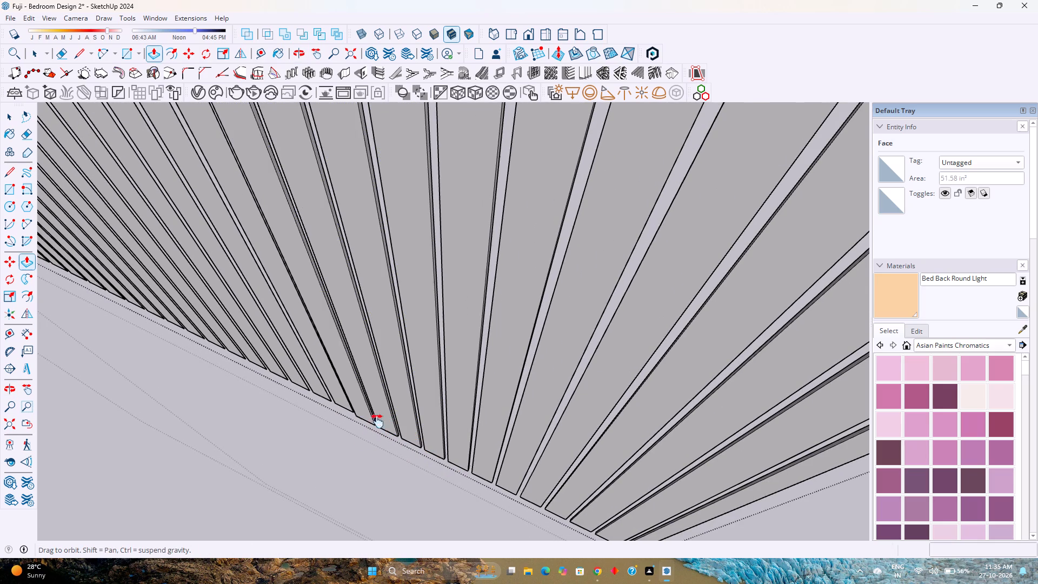
middle_click_drag(377, 421, 527, 471, "shift")
left_click(496, 453)
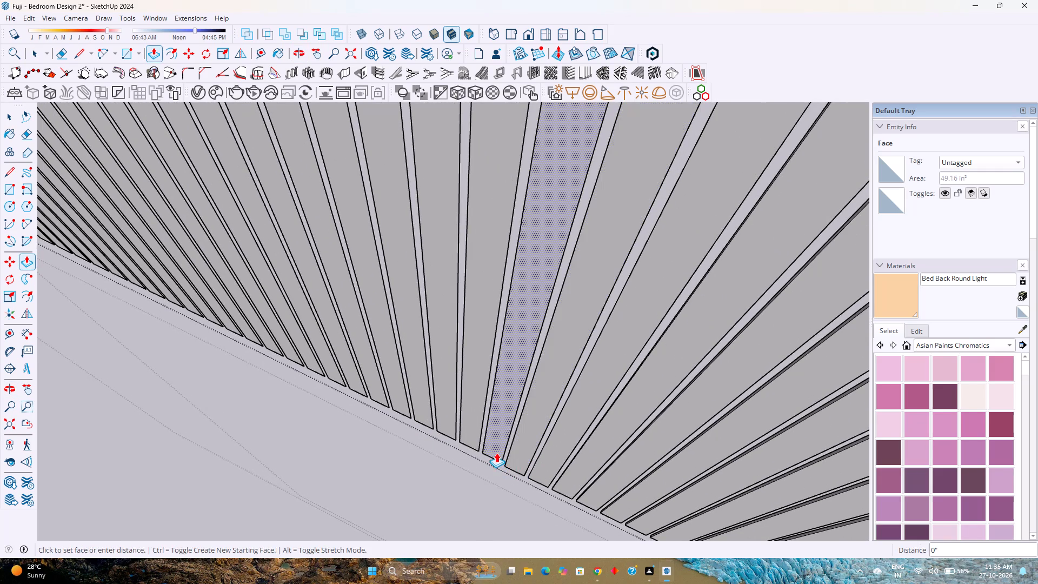
left_click(515, 456)
double_click(470, 443)
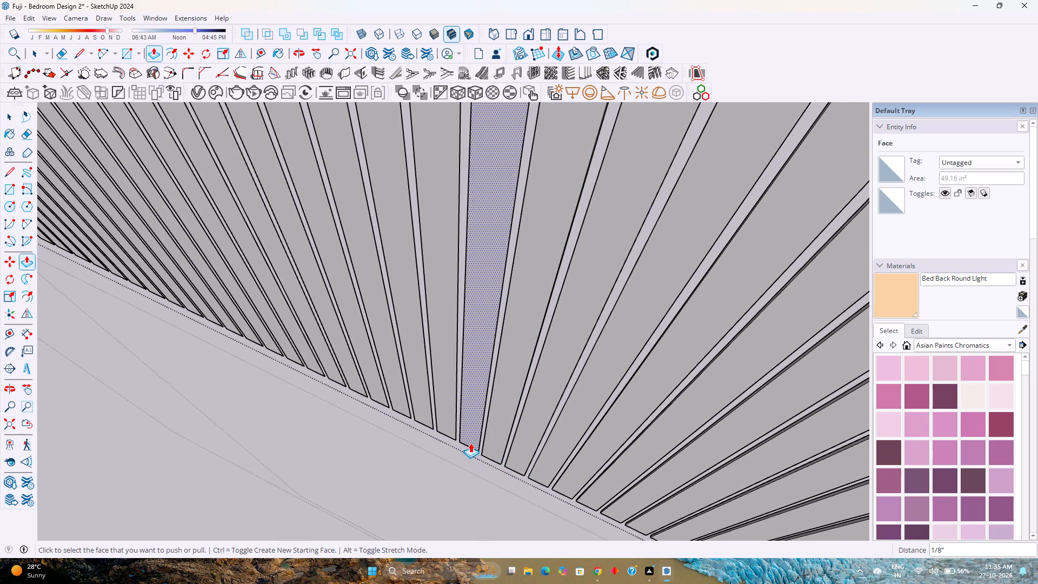
double_click(444, 424)
Thicken the following eight strip faces along the lower edge by 1/8" with Push/Pull.
scroll(412, 436, "up", 3, "shift")
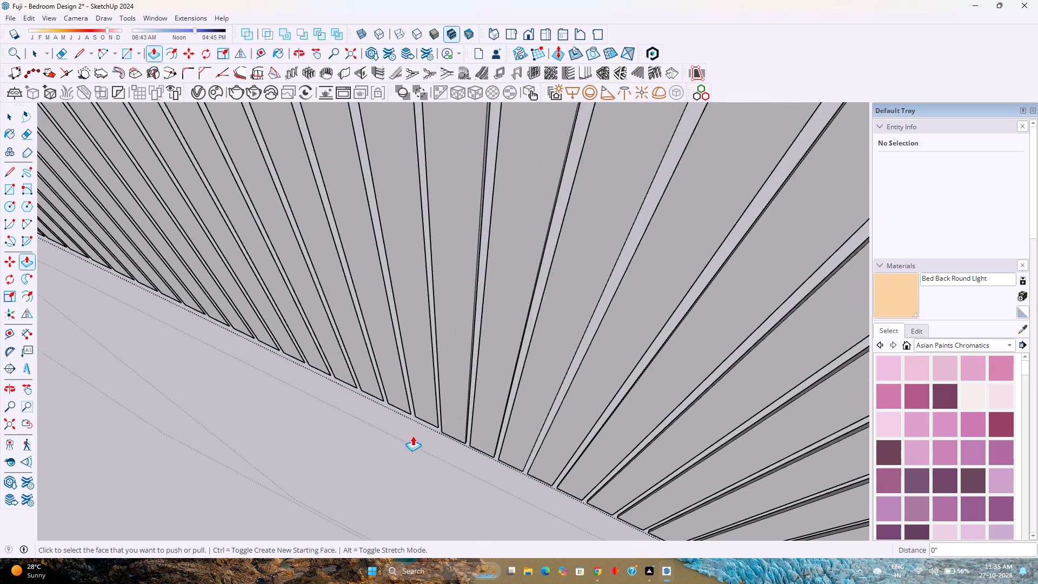
scroll(412, 436, "up", 2, "shift")
left_click(434, 405)
left_click(464, 421)
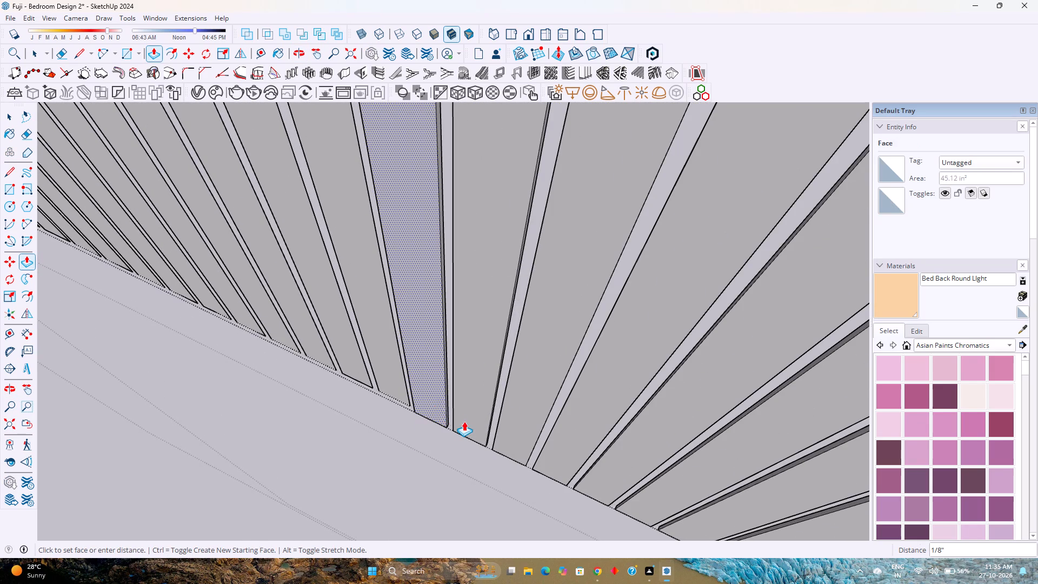
double_click(392, 375)
double_click(346, 361)
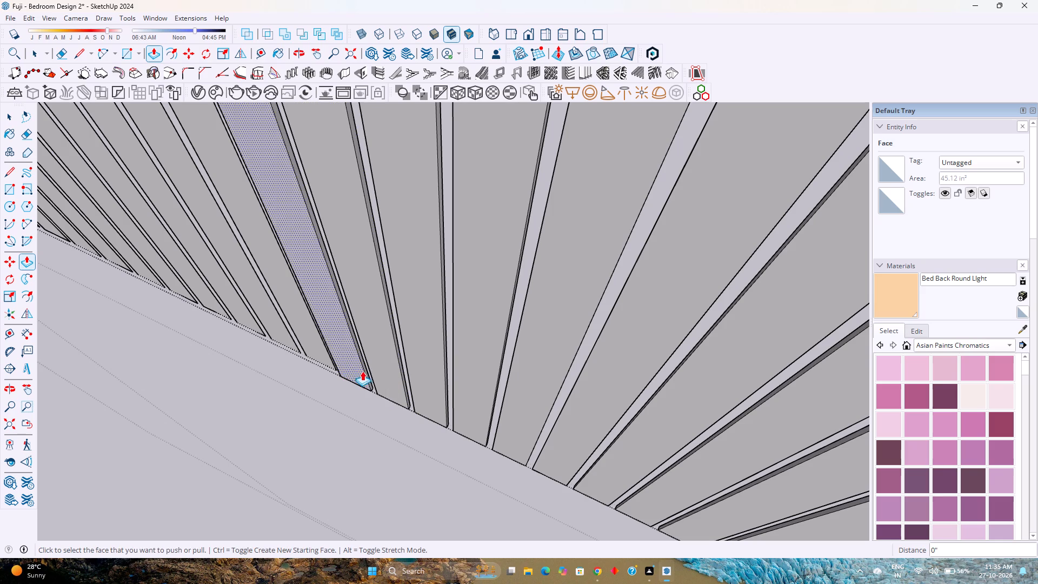
middle_click_drag(330, 384, 475, 483, "shift")
middle_click(476, 483, "shift")
double_click(463, 442)
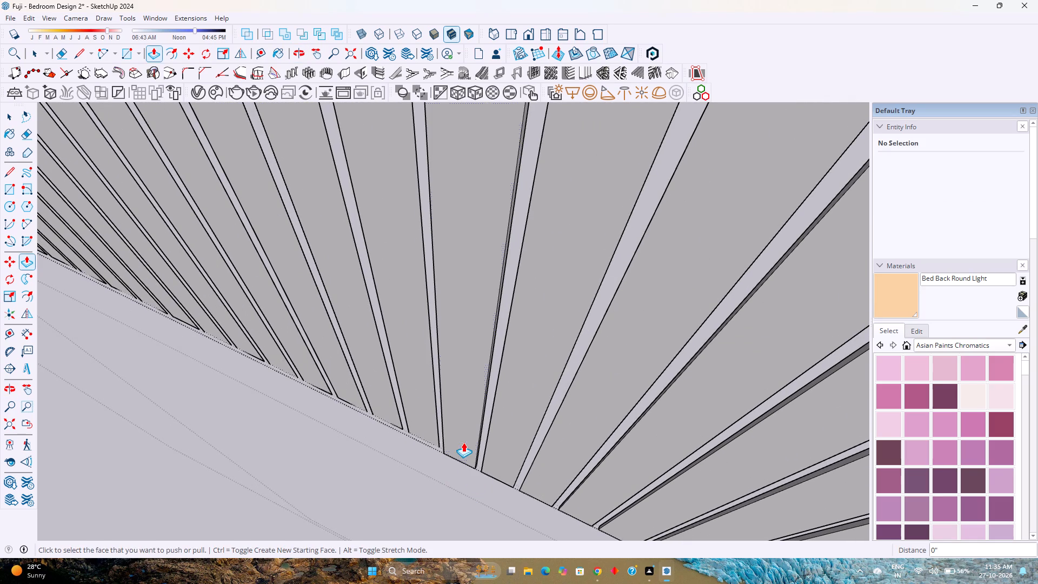
double_click(420, 429)
double_click(378, 406)
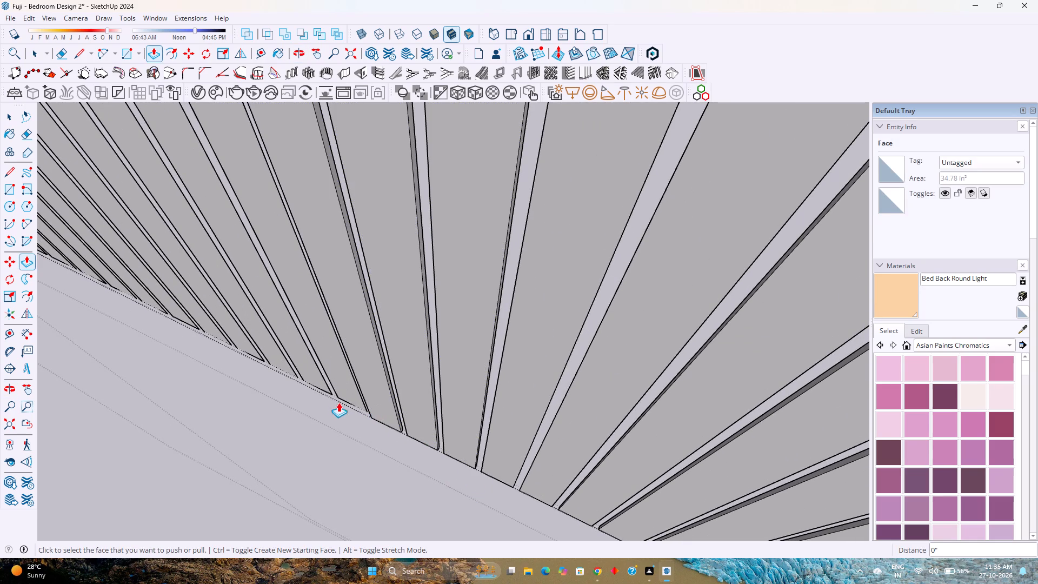
double_click(344, 388)
double_click(313, 381)
Push/Pull the next six flat strip faces along the lower edge to the same 1/8" thickness.
middle_click_drag(313, 381, 375, 415, "shift")
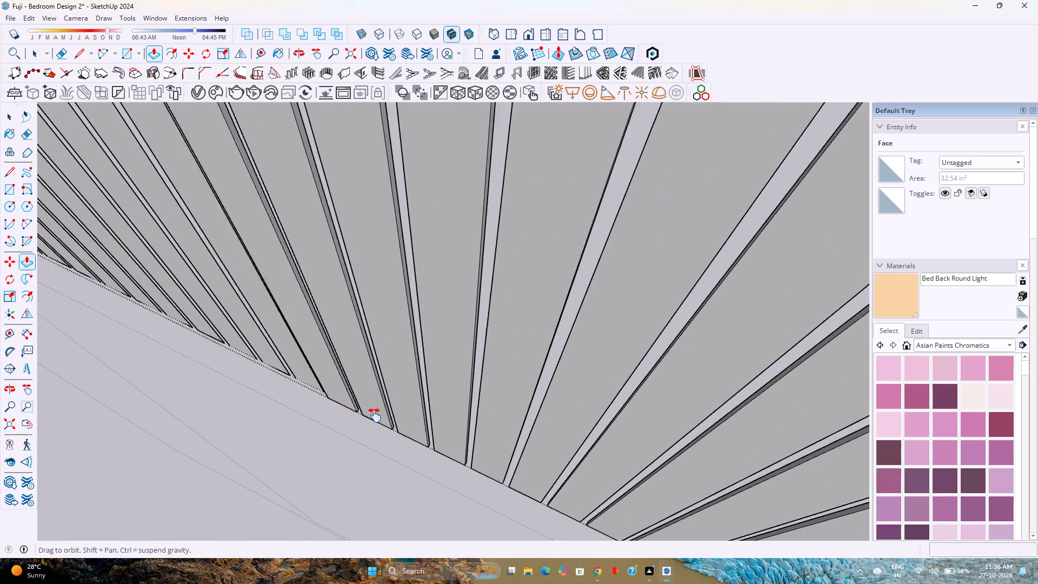
middle_click_drag(375, 415, 483, 499, "shift")
middle_click_drag(502, 512, 496, 507, "shift")
double_click(413, 453)
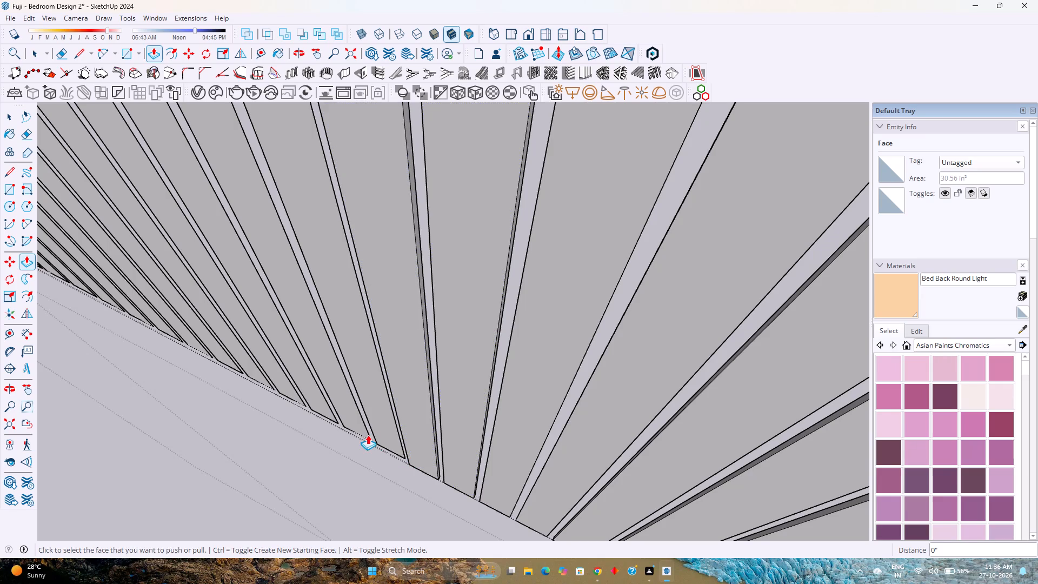
double_click(379, 427)
double_click(349, 417)
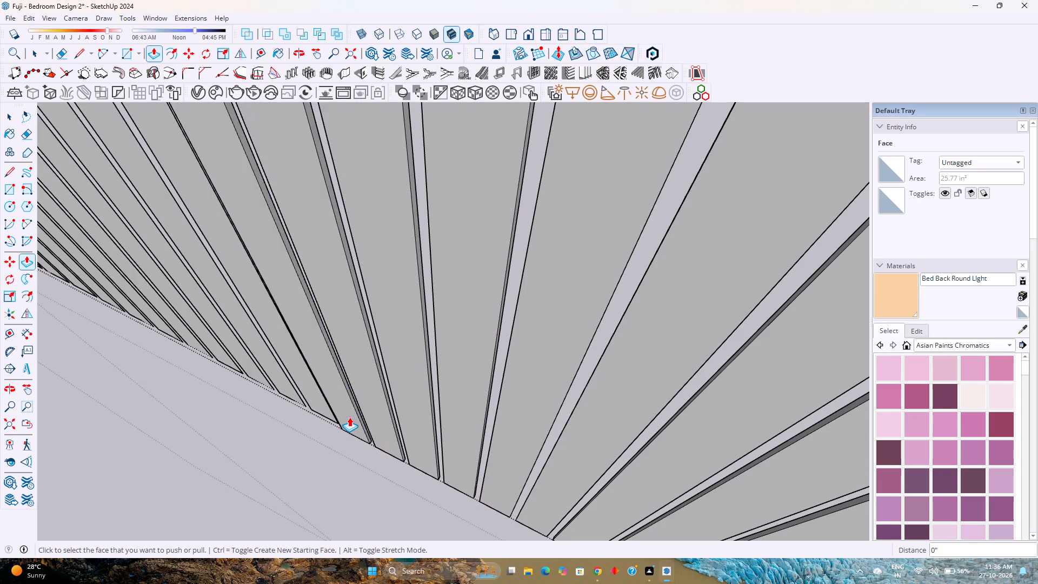
middle_click_drag(349, 417, 451, 465, "shift")
middle_click(451, 465, "shift")
middle_click_drag(460, 465, 479, 463, "shift")
scroll(500, 497, "up", 3)
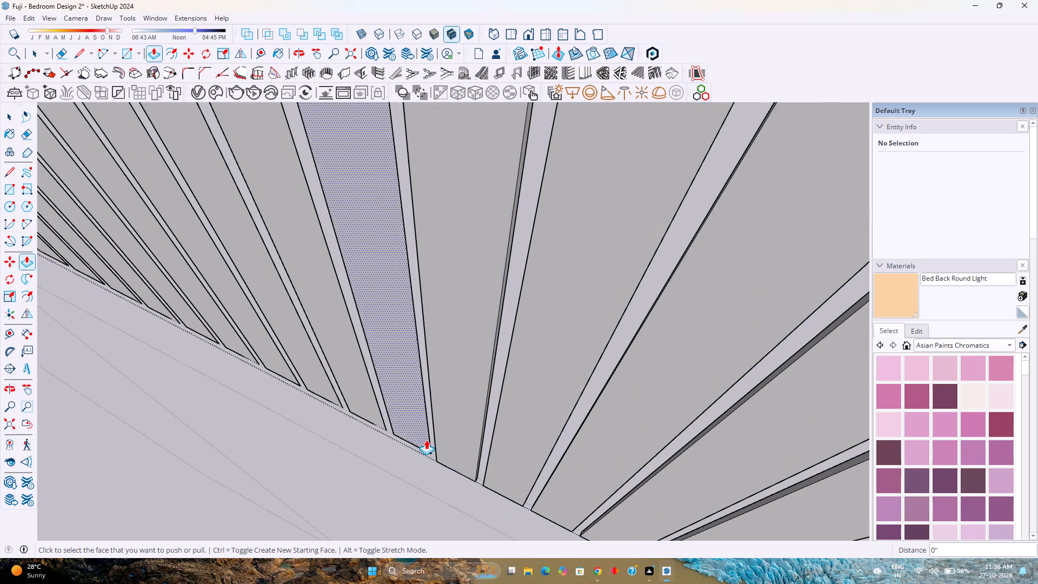
double_click(414, 428)
double_click(354, 404)
double_click(312, 381)
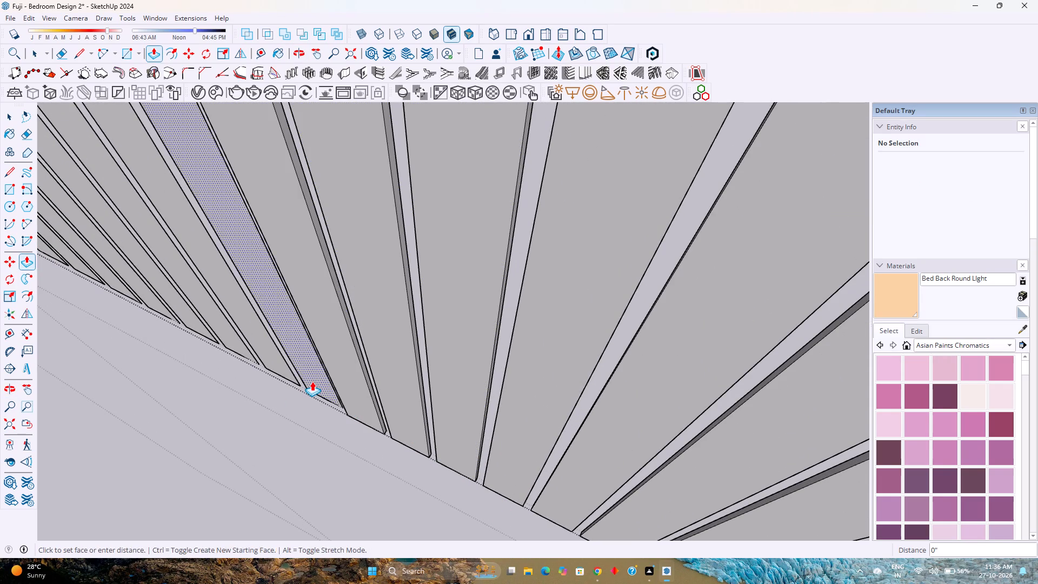
Push/Pull three more flat strip faces by 1/8", continuing along the lower edge toward the narrow end.
middle_click_drag(312, 381, 470, 506, "shift")
double_click(428, 464)
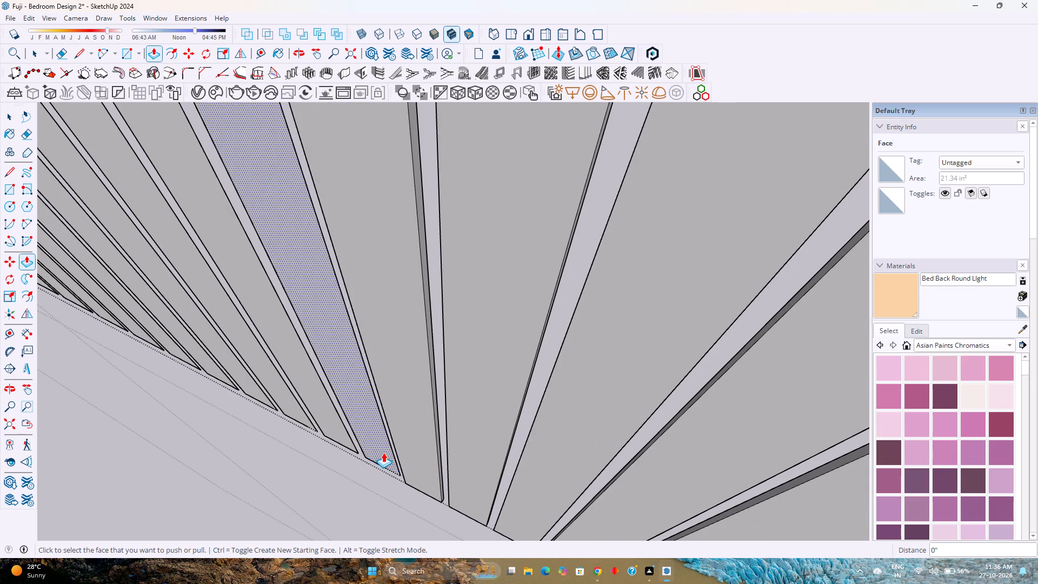
double_click(383, 453)
middle_click_drag(383, 453, 554, 511, "shift")
middle_click(554, 511, "shift")
middle_click(554, 511, "shift")
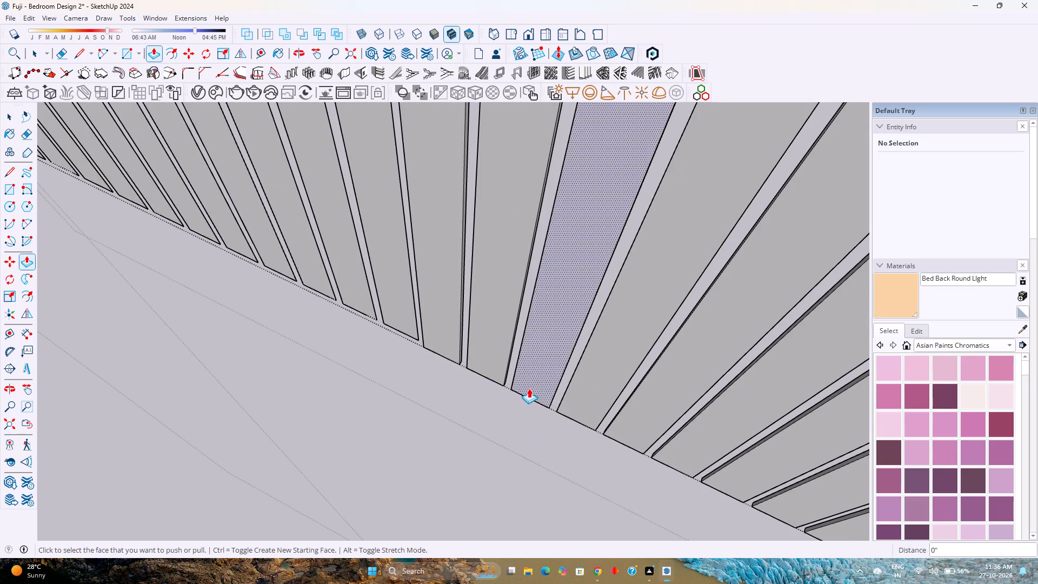
left_click(410, 318)
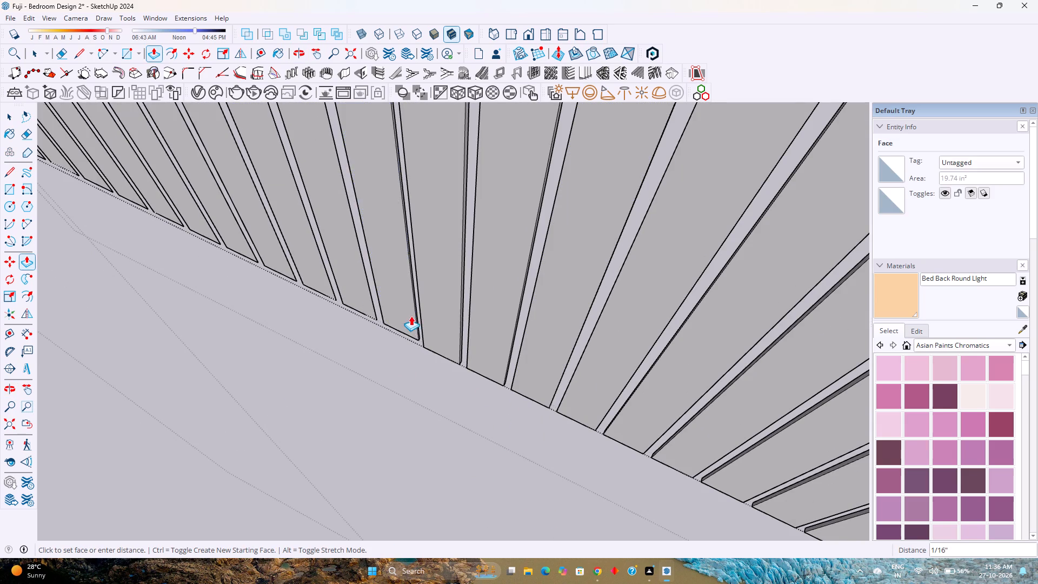
left_click(428, 330)
Push/Pull the next five shorter strip faces by 1/8", stopping before the last five strips at the narrow end.
middle_click_drag(378, 354, 483, 483, "shift")
middle_click(483, 483, "shift")
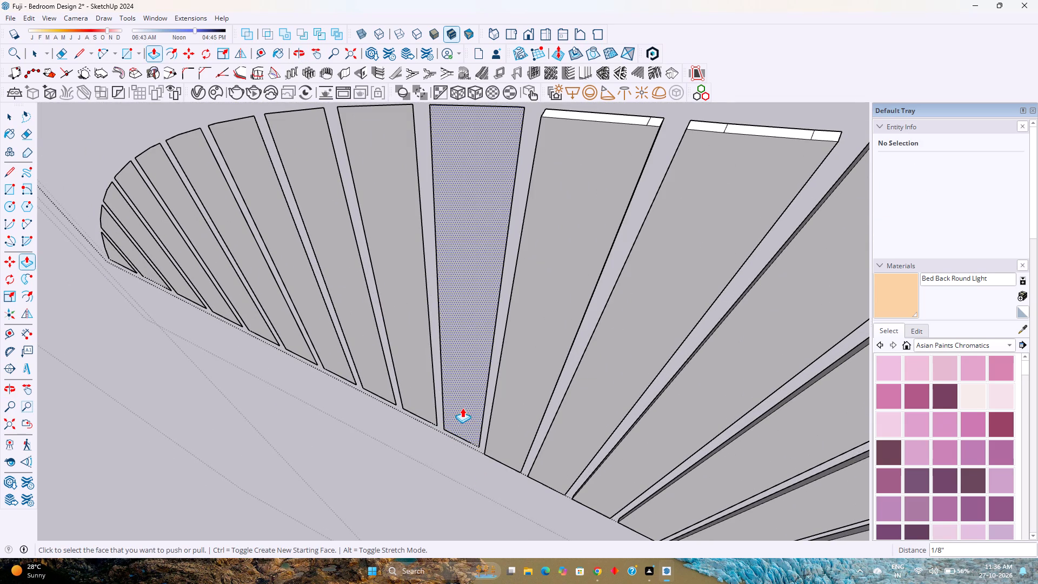
double_click(462, 408)
double_click(408, 351)
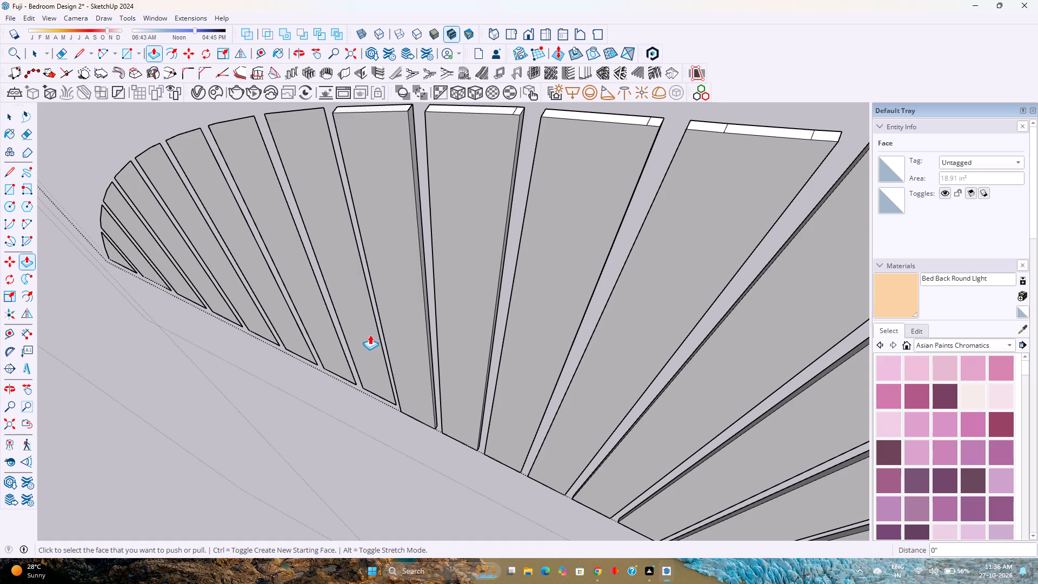
double_click(366, 335)
double_click(321, 336)
middle_click_drag(327, 340, 489, 430, "shift")
middle_click(490, 430, "shift")
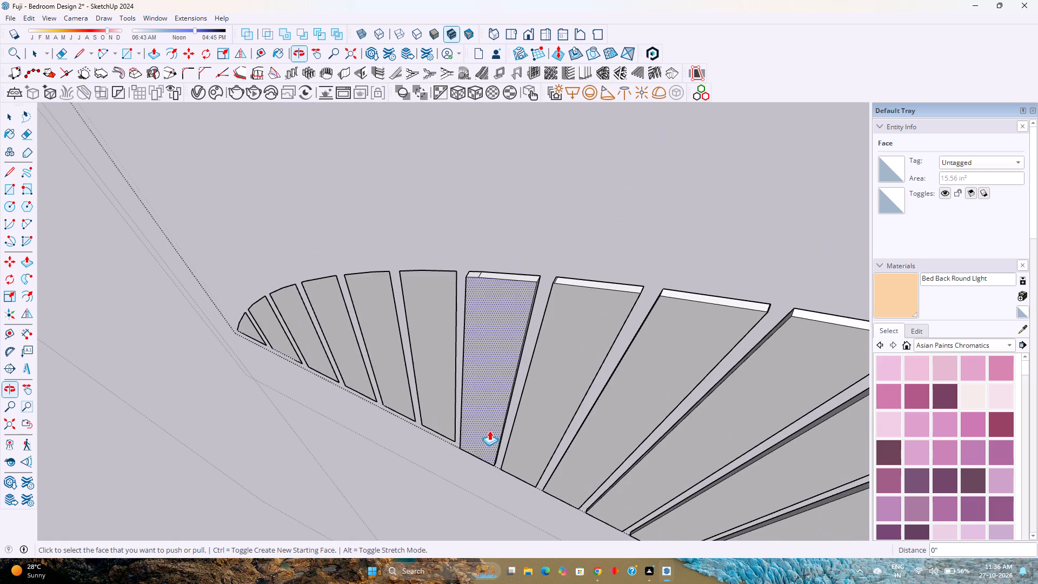
double_click(414, 359)
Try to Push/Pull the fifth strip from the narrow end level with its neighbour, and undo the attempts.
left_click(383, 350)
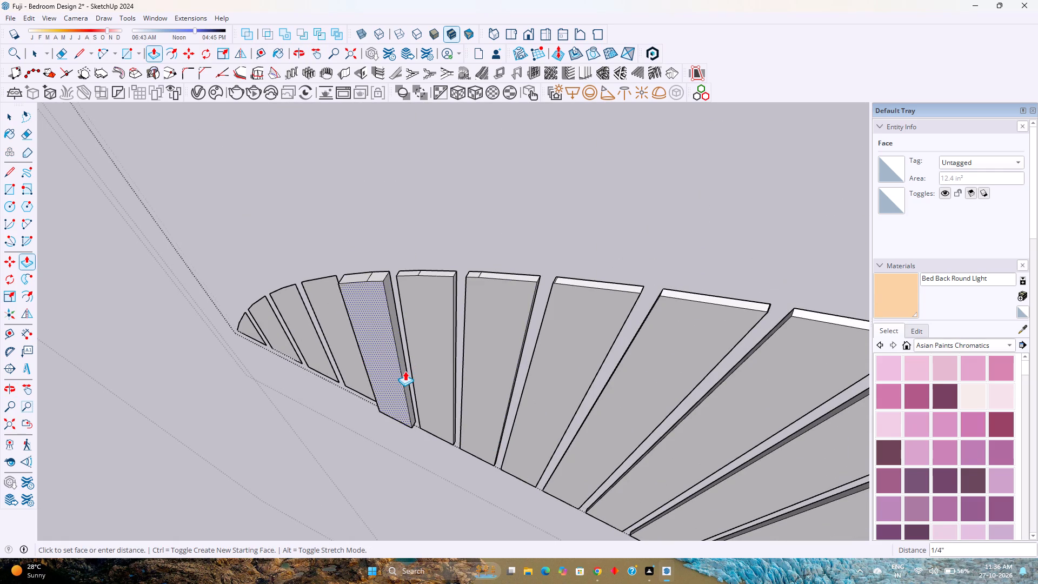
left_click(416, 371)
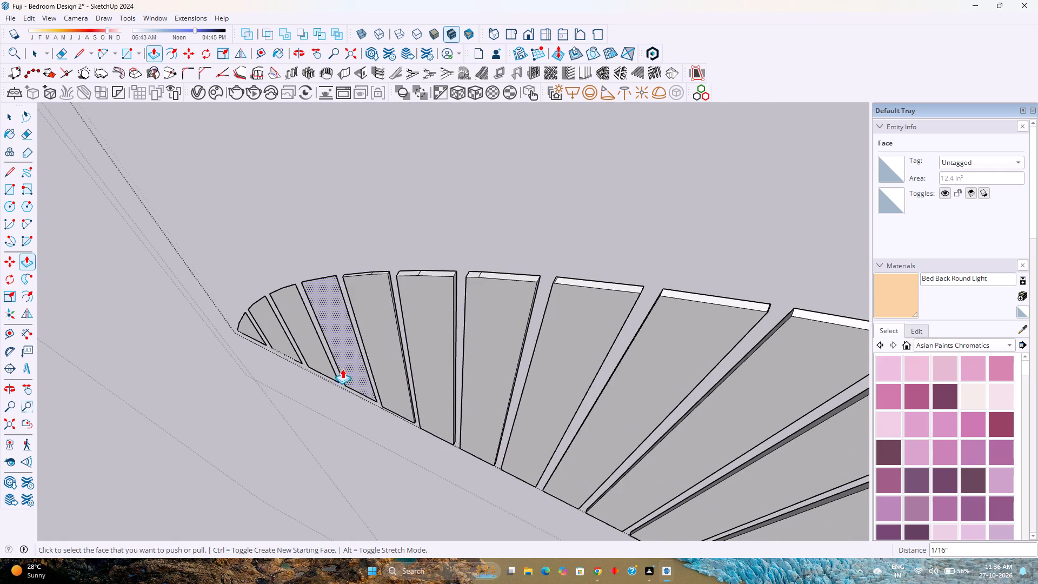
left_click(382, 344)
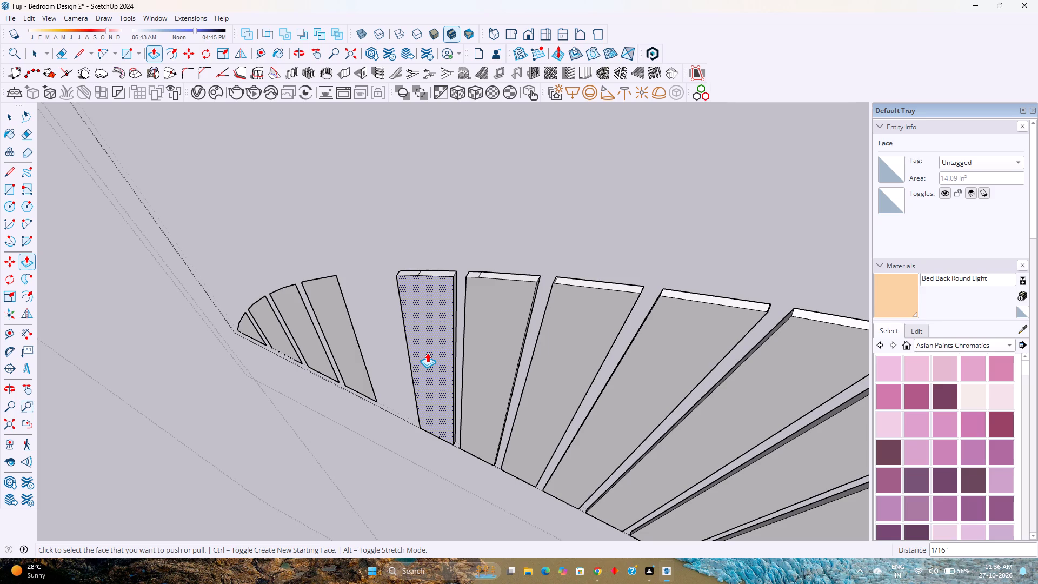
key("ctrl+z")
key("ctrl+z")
Push/Pull the last five short strip faces at the narrow end by 1/8".
left_click(395, 349)
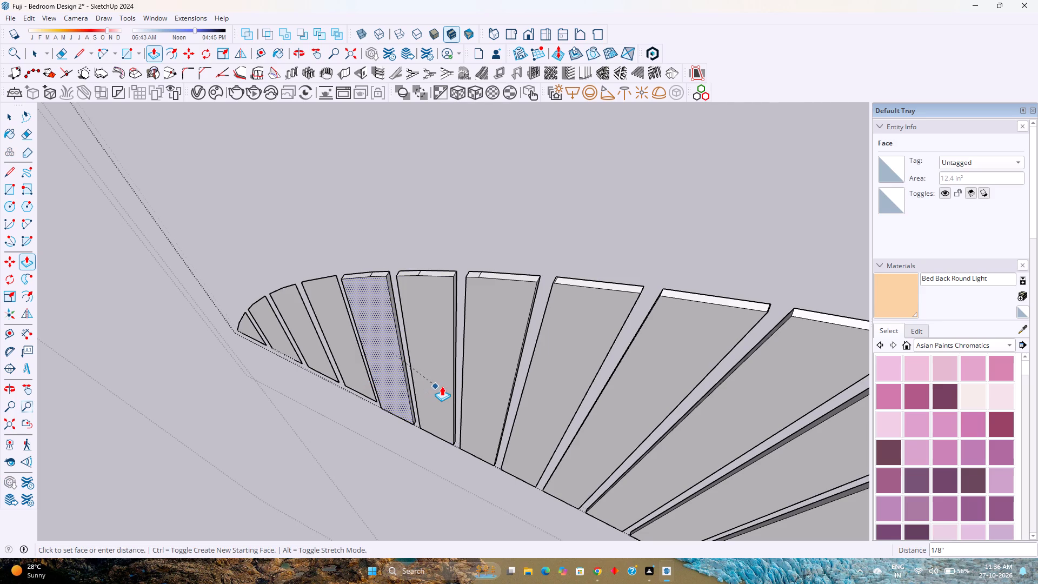
left_click(442, 386)
double_click(341, 349)
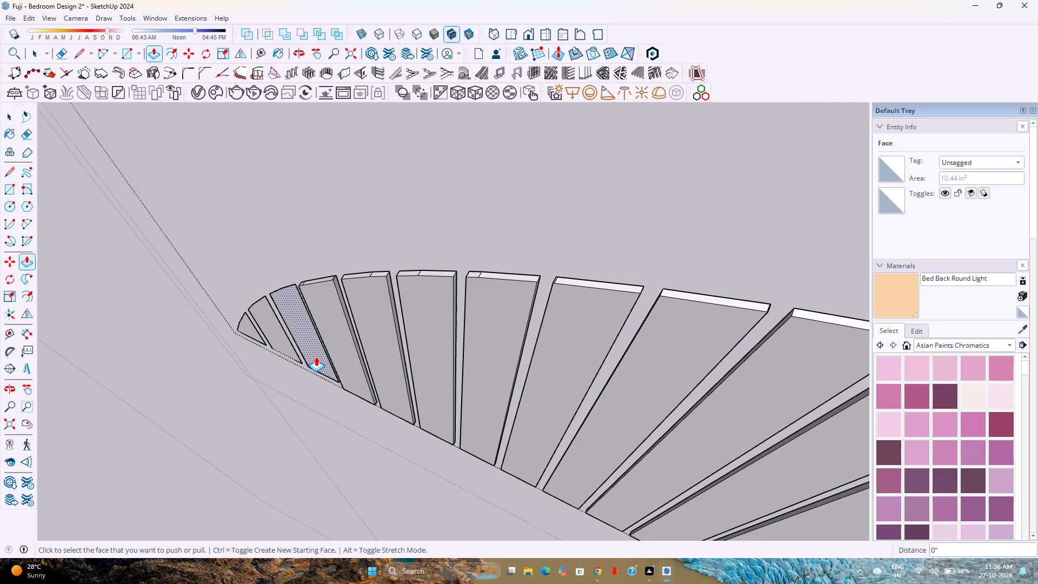
double_click(316, 356)
left_click(287, 353)
left_click_drag(287, 353, 282, 350)
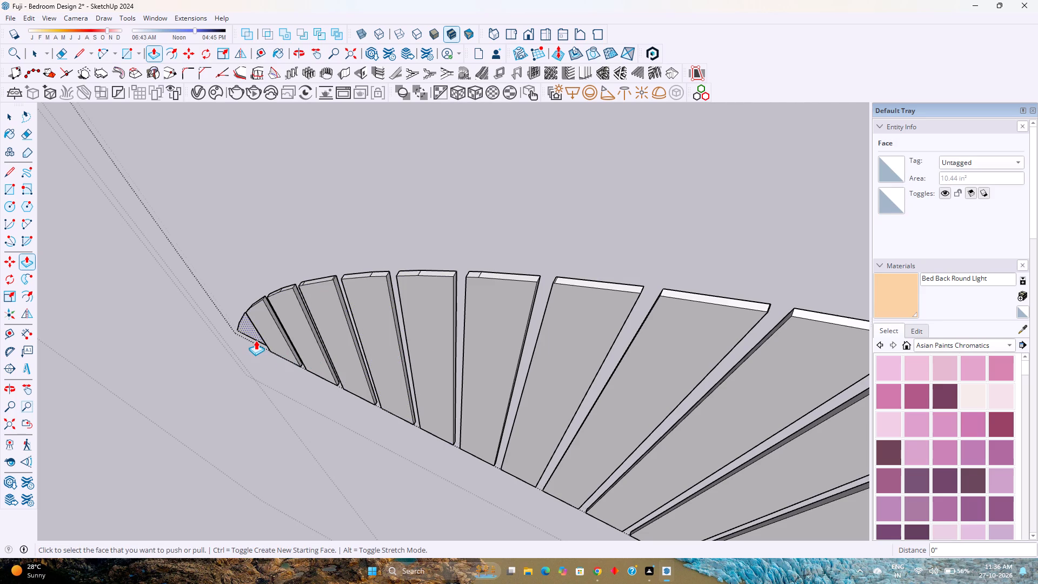
double_click(256, 340)
Push/Pull the last flat strip faces at the upper curve's pointed end level with the neighbouring flutes, and close the group.
scroll(312, 400, "down", 15)
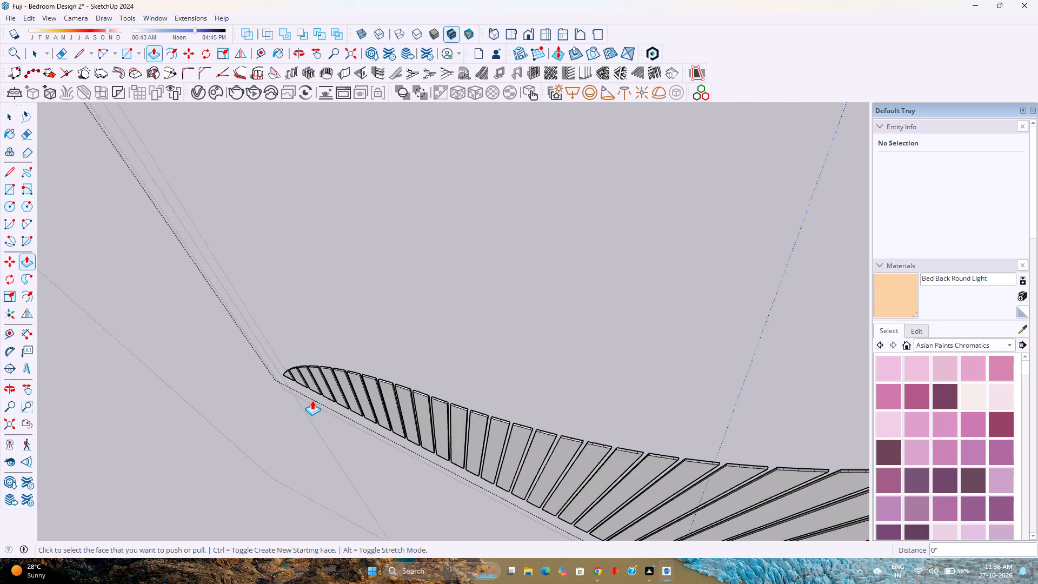
scroll(312, 400, "down", 12)
scroll(590, 382, "up", 2)
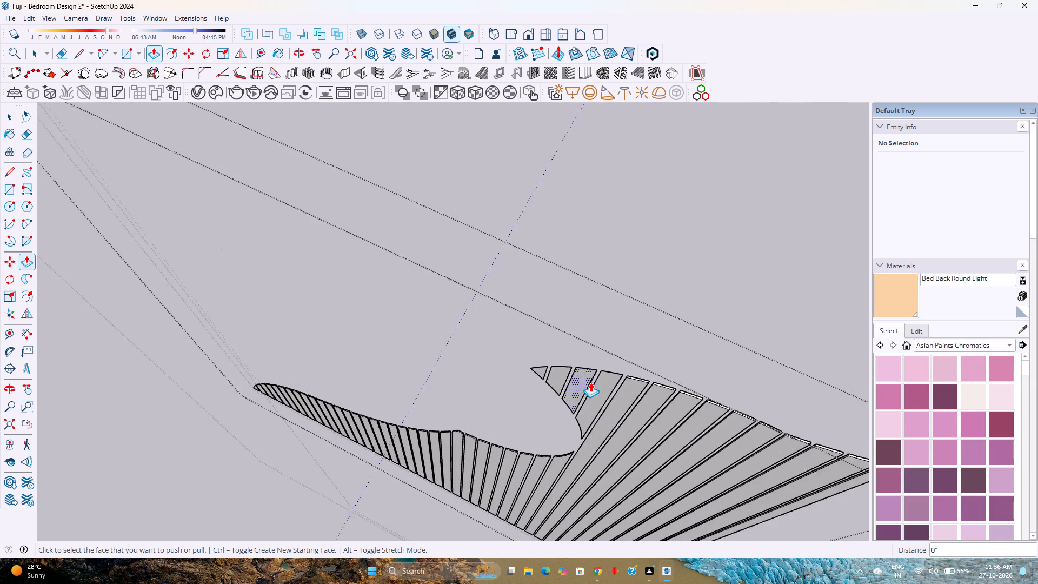
scroll(590, 382, "up", 8)
double_click(597, 388)
left_click(576, 376)
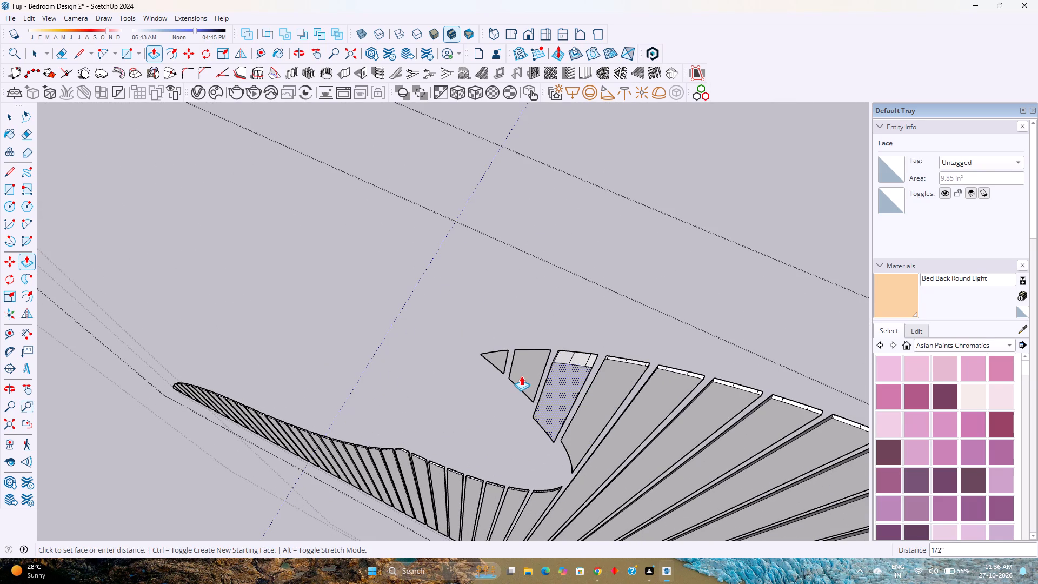
left_click(605, 391)
left_click(537, 367)
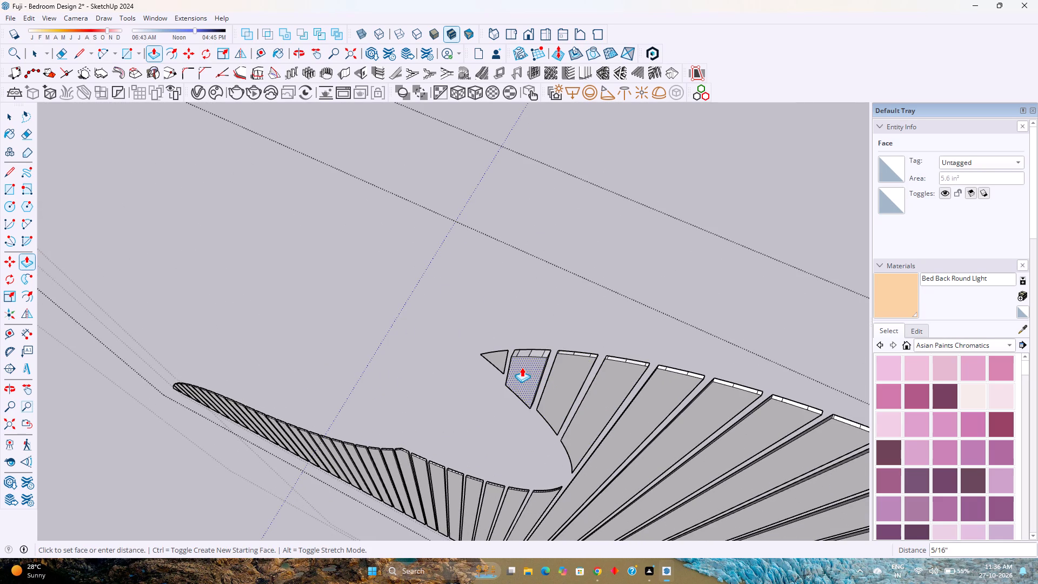
left_click(571, 382)
double_click(501, 360)
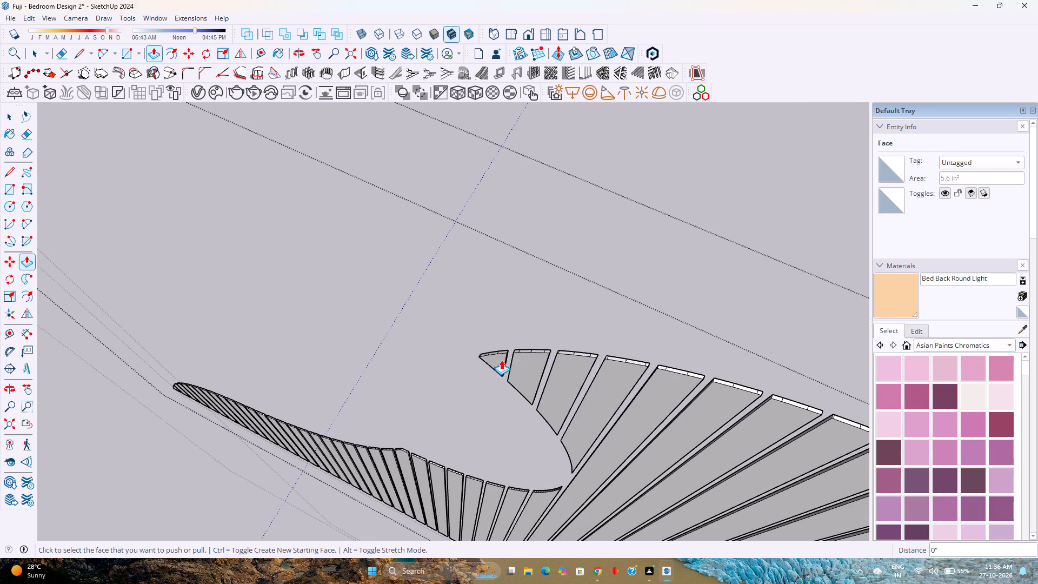
key("space")
scroll(451, 437, "down", 7)
middle_click_drag(451, 437, 449, 404)
middle_click(449, 404)
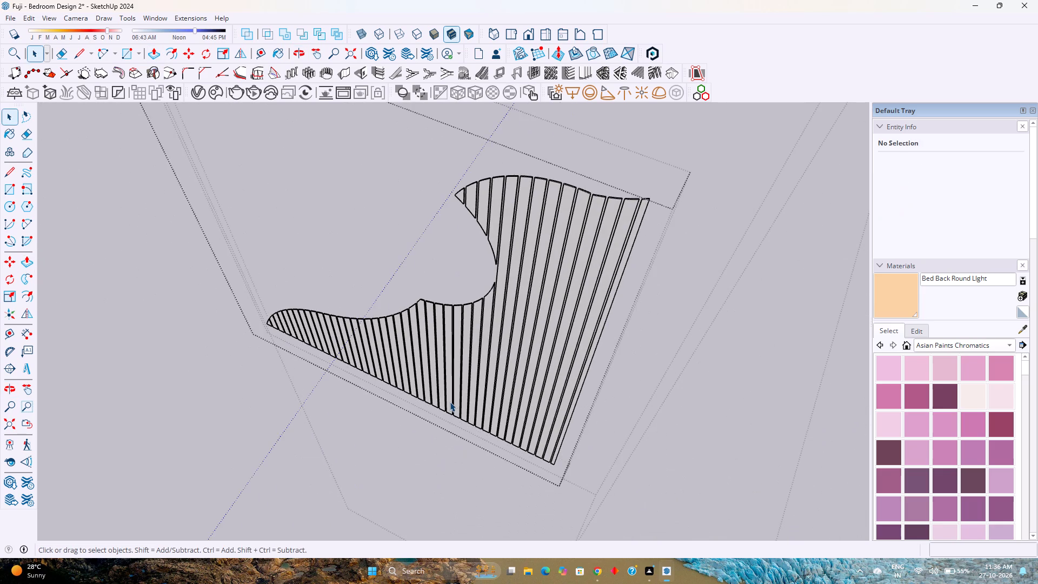
key("Escape")
scroll(450, 402, "down", 3)
key("Escape")
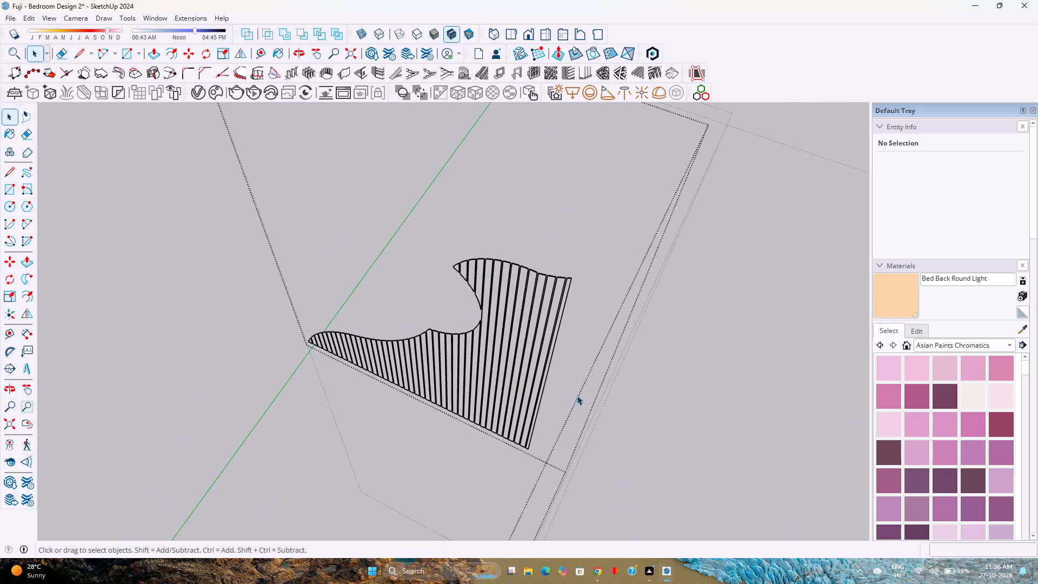
Move the fluted piece's group 10' 8 13/16" along the green axis from its upper outer corner into the decorative panel.
left_click(504, 381)
scroll(504, 381, "down", 10)
middle_click_drag(497, 389, 487, 381)
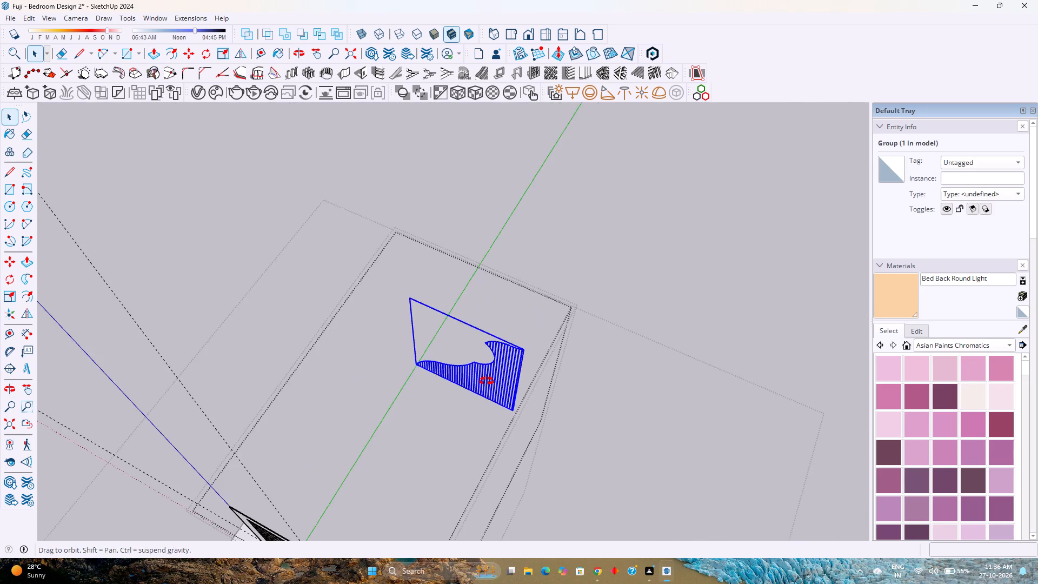
middle_click_drag(487, 381, 453, 342)
scroll(450, 338, "down", 4)
key("m")
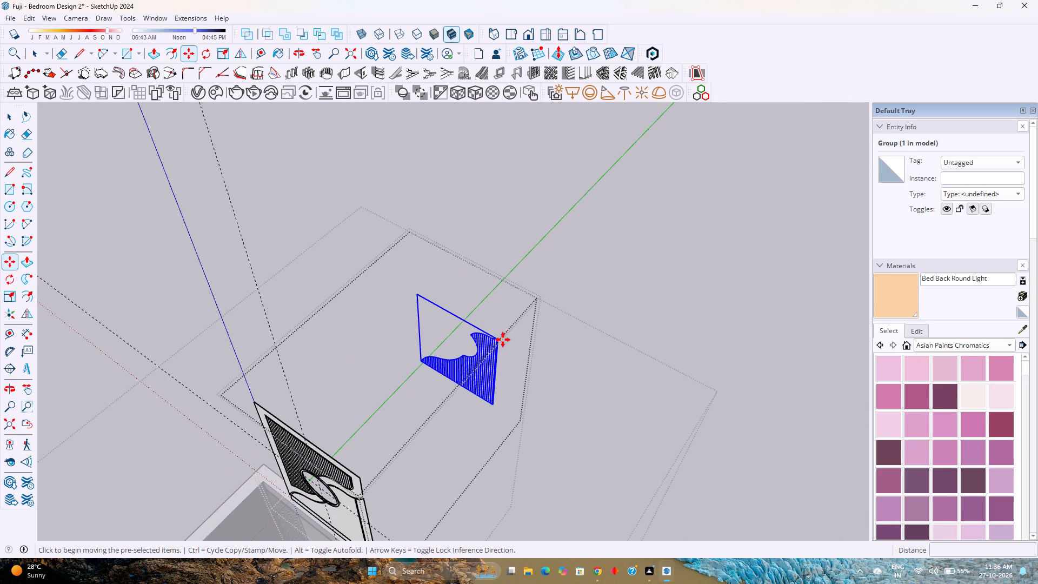
scroll(503, 344, "up", 3)
scroll(503, 344, "up", 20)
scroll(503, 344, "up", 2)
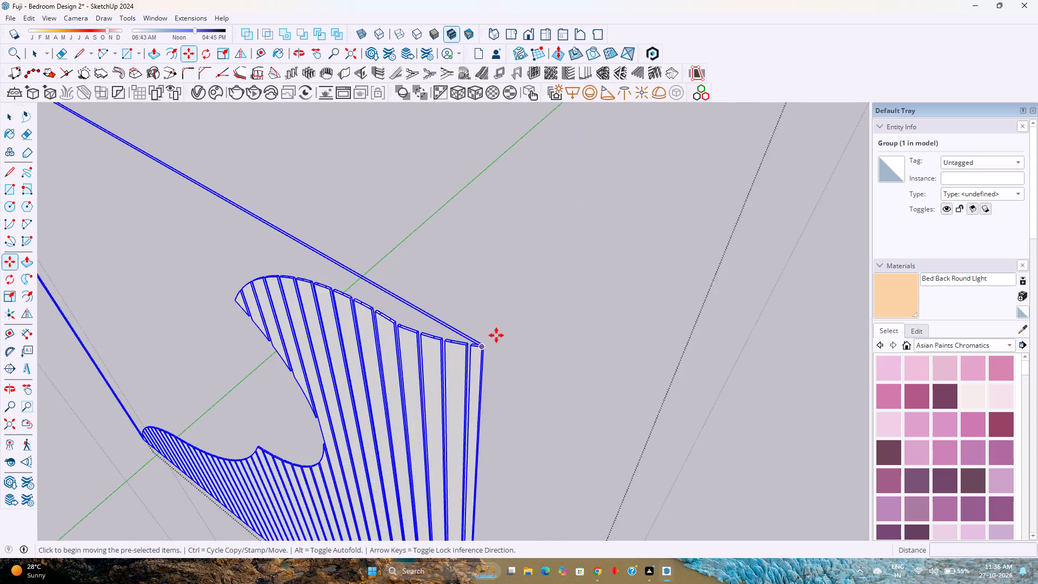
scroll(496, 335, "up", 8)
left_click(468, 354)
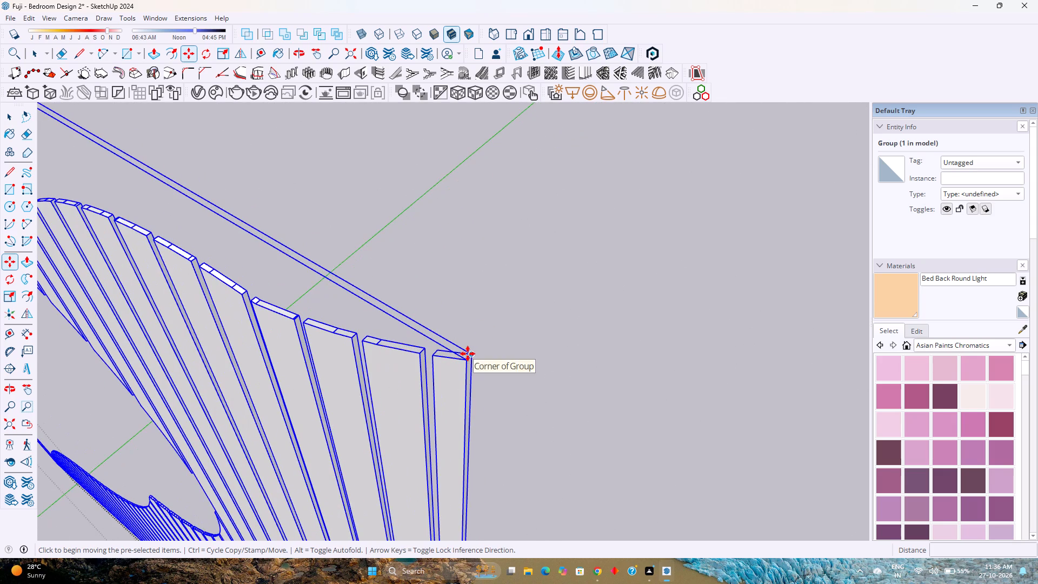
key("Left")
scroll(434, 414, "down", 11)
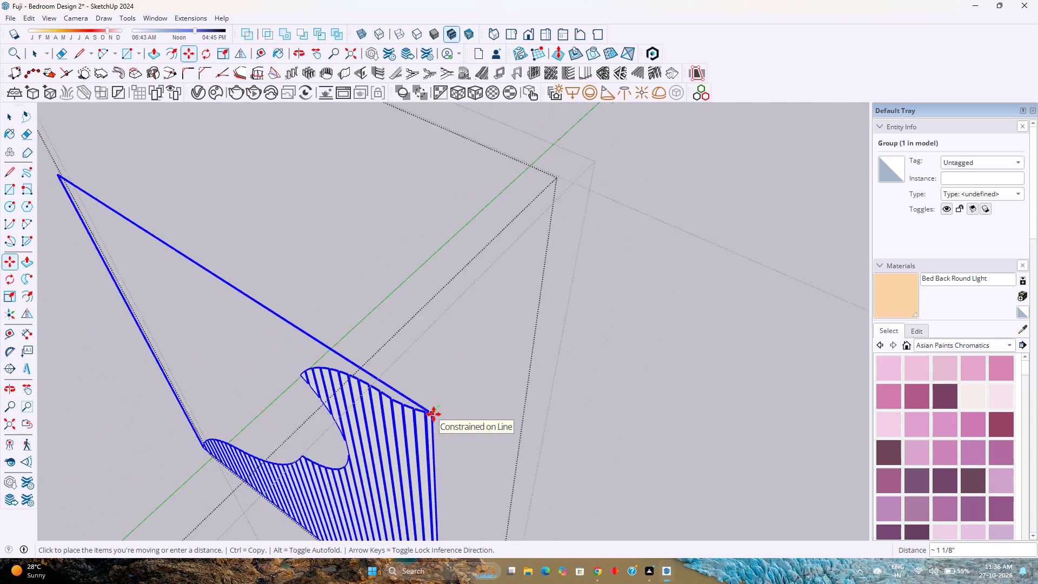
scroll(434, 414, "down", 20)
scroll(434, 414, "down", 7)
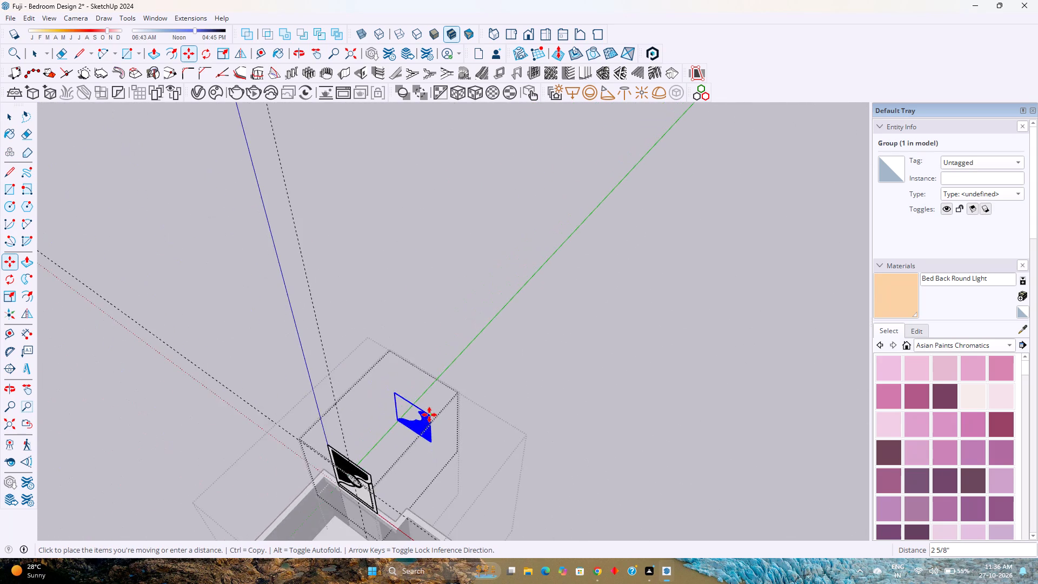
scroll(429, 415, "down", 4)
scroll(367, 489, "up", 15)
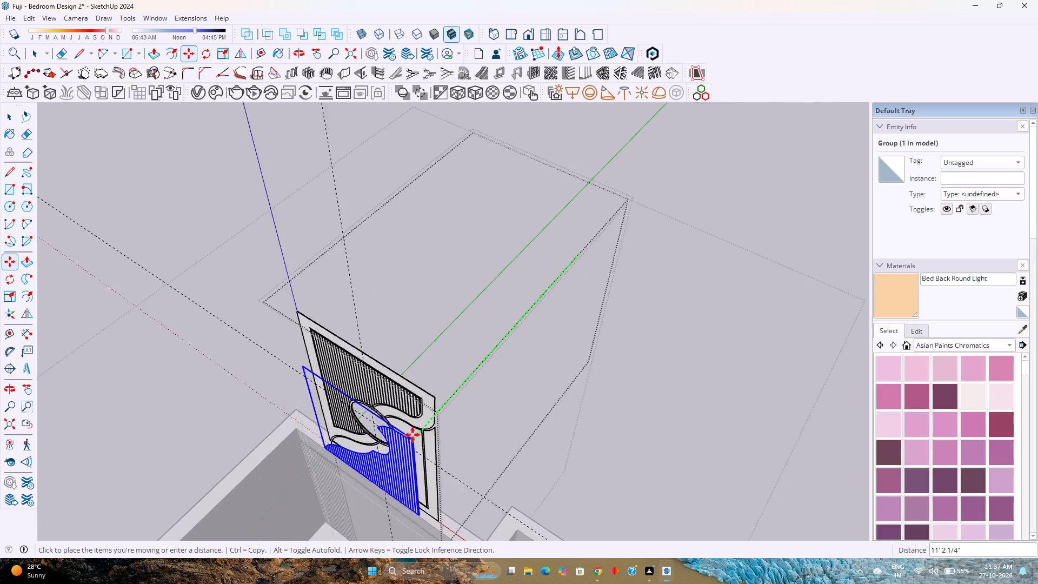
scroll(412, 435, "up", 17)
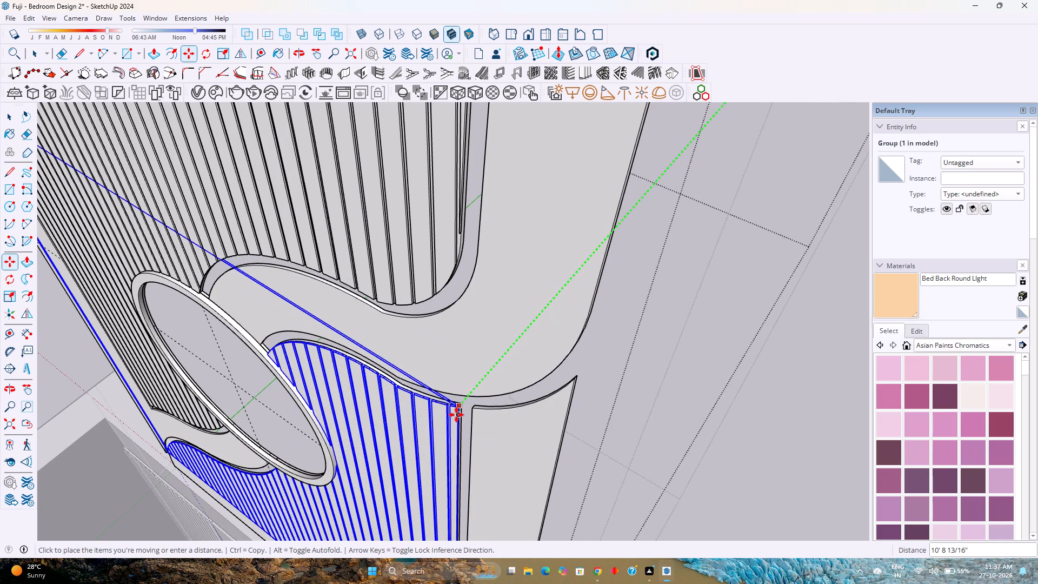
scroll(459, 409, "up", 10)
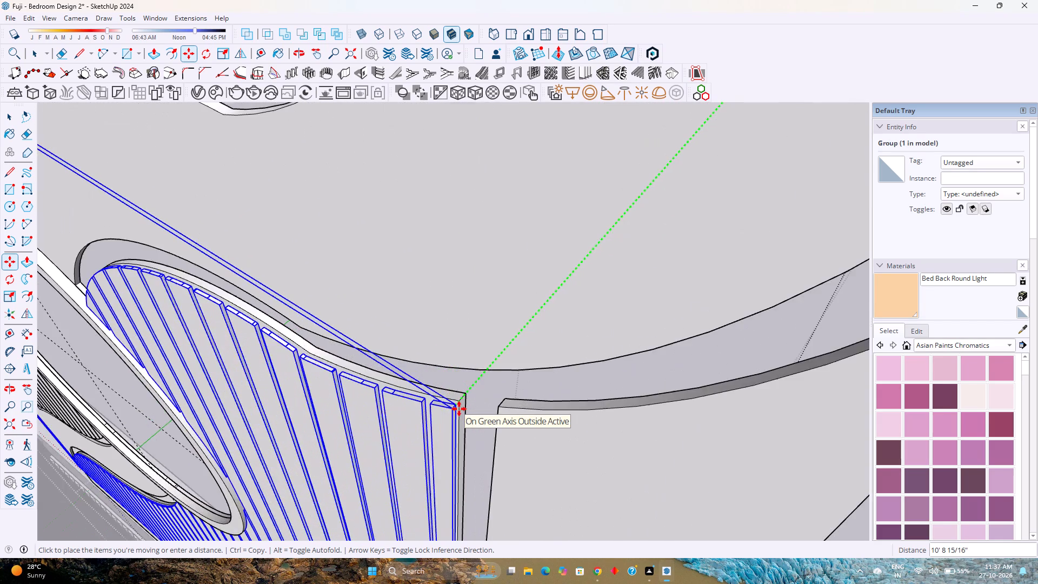
scroll(459, 409, "up", 3)
left_click(462, 401)
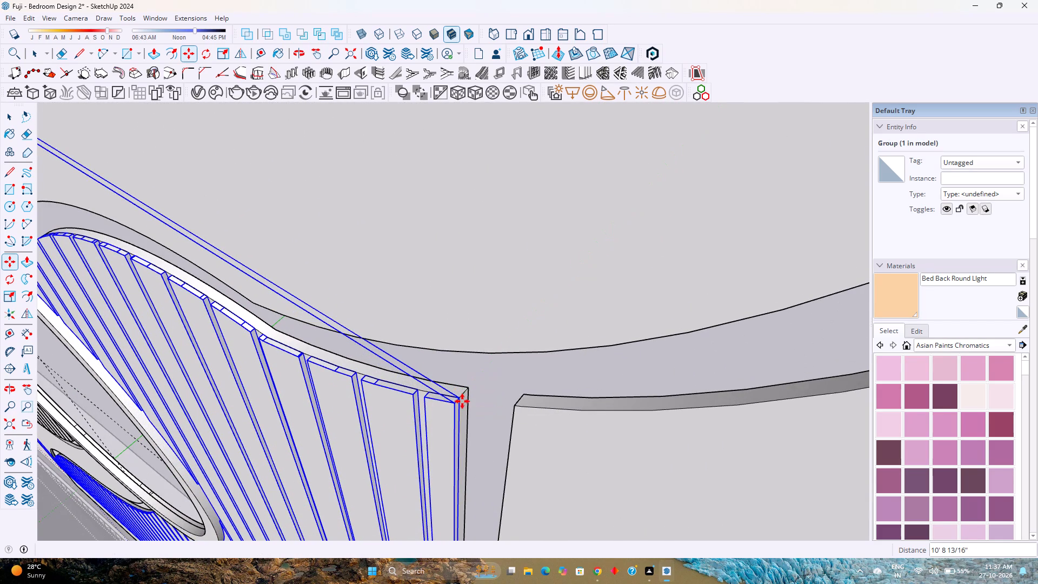
key("space")
scroll(480, 424, "down", 4)
key("Escape")
scroll(480, 424, "down", 9)
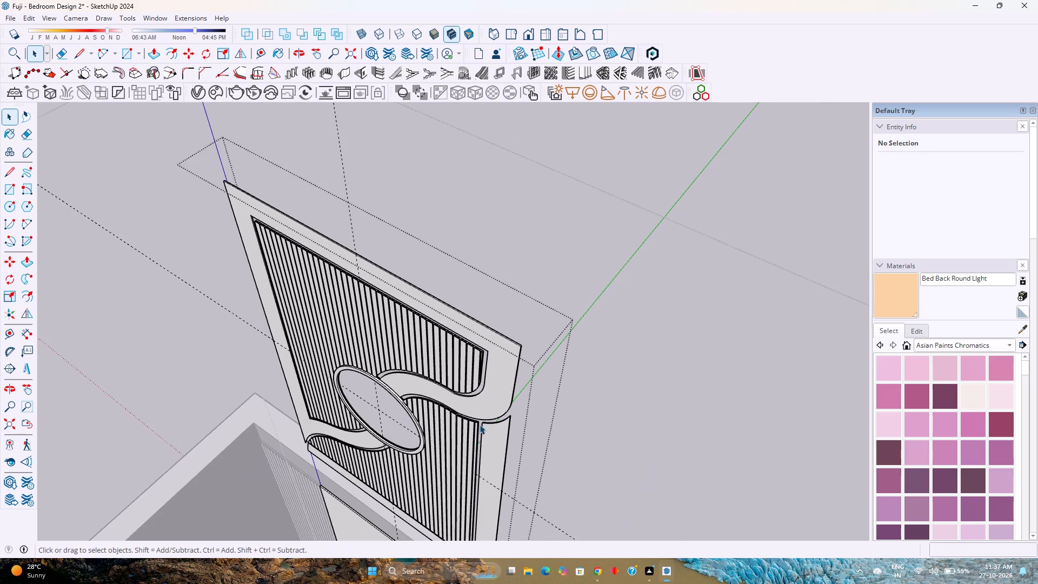
middle_click_drag(480, 424, 518, 377)
middle_click(529, 367)
scroll(548, 353, "down", 5)
left_click(668, 373)
Delete all guides from the model.
middle_click_drag(640, 388, 700, 313)
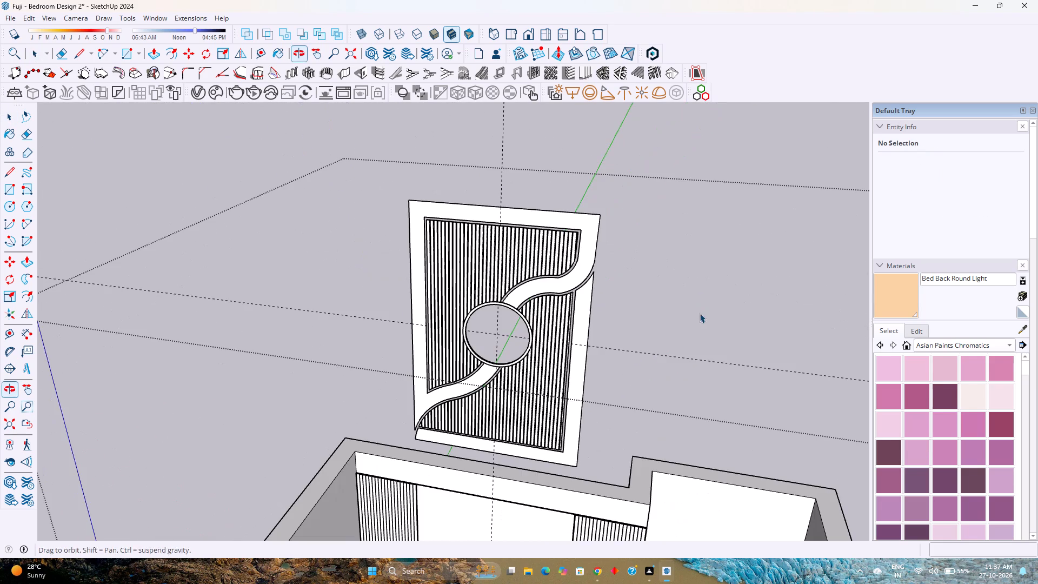
left_click(25, 19)
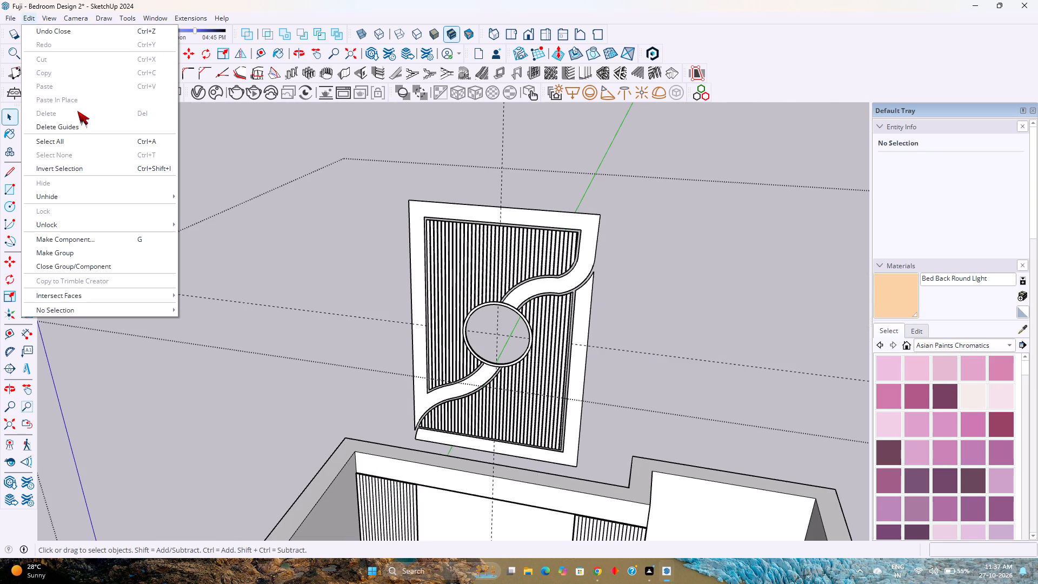
left_click(87, 125)
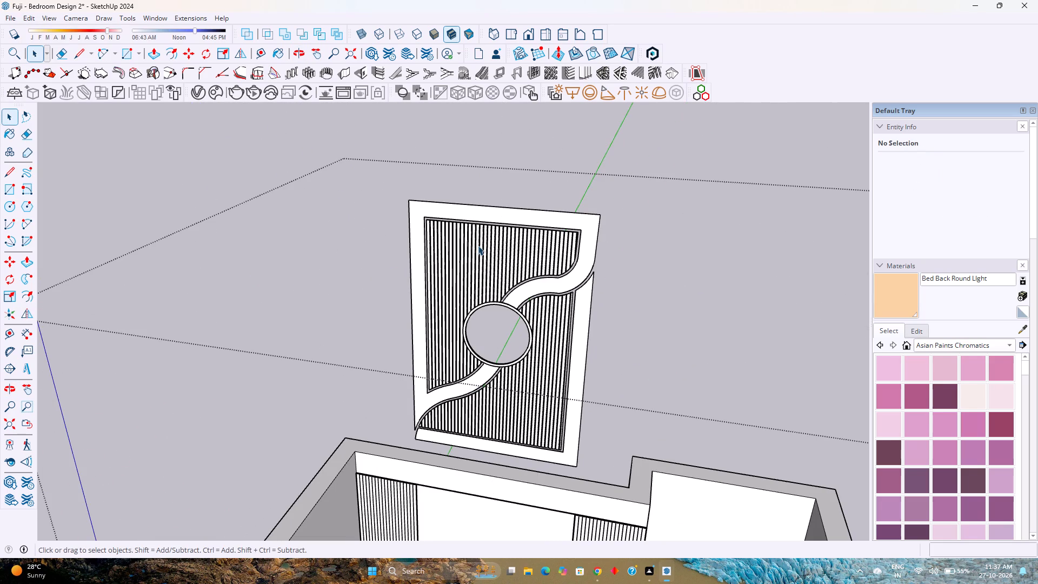
Move the decorative panel's group from its upper back corner straight down about 11' 1 1/2" between the wall's two fluted panels.
left_click(478, 245)
double_click(522, 271)
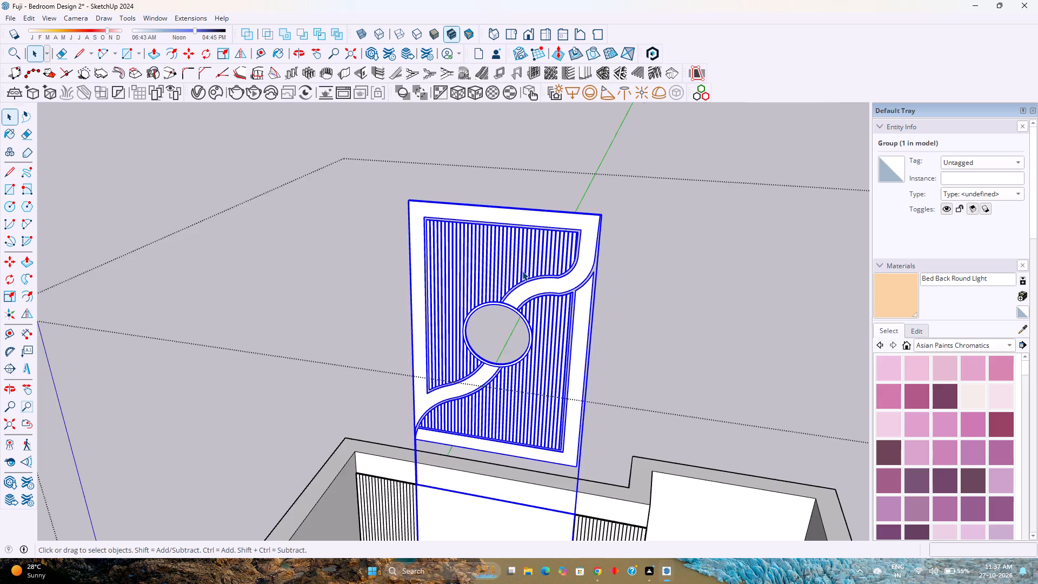
key("m")
scroll(611, 218, "up", 6)
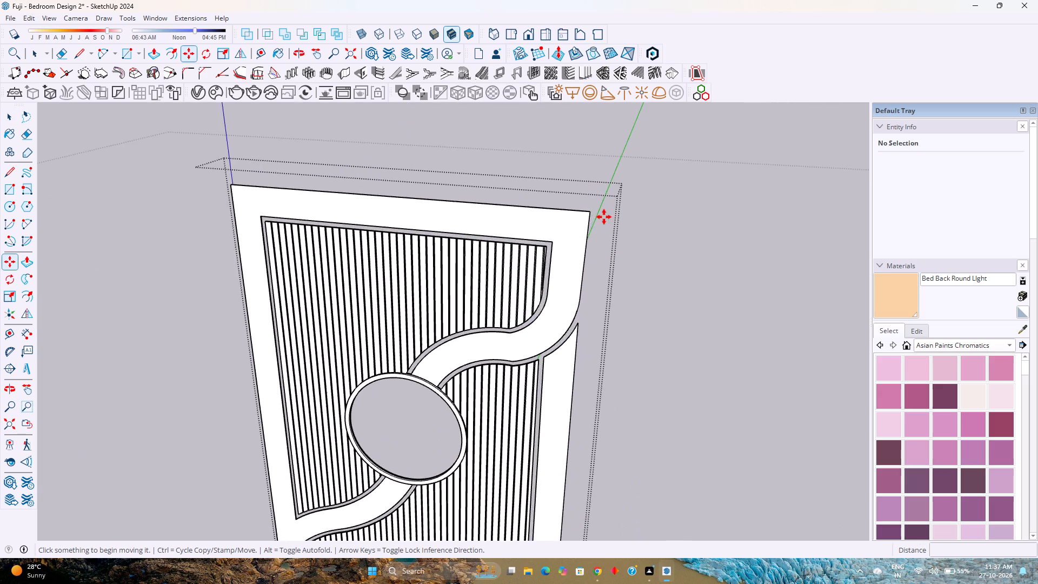
scroll(604, 217, "up", 1)
middle_click_drag(604, 217, 518, 249)
middle_click(518, 249)
middle_click(490, 257)
middle_click(490, 257)
scroll(440, 342, "up", 7)
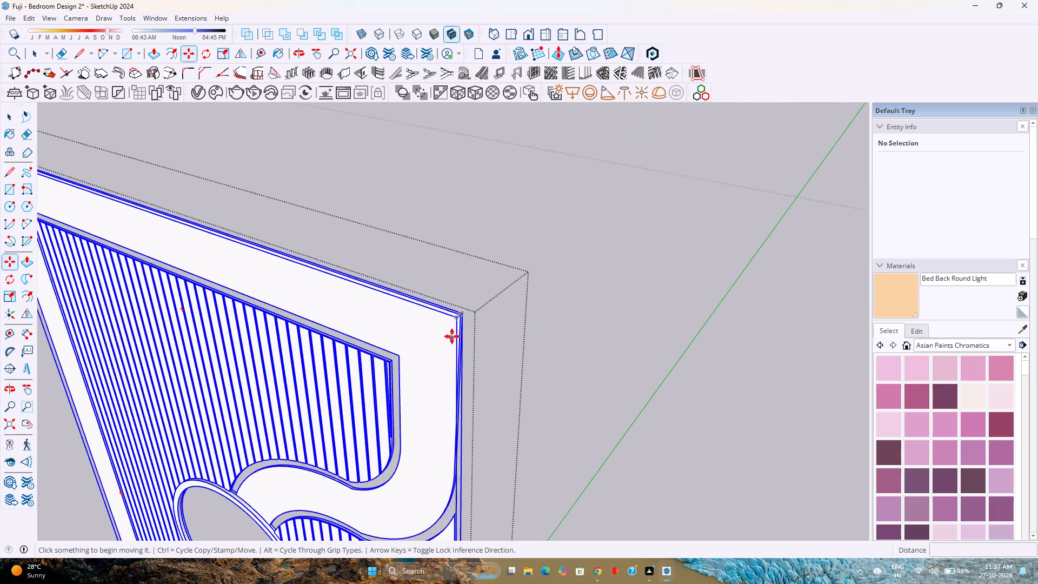
scroll(452, 336, "up", 6)
scroll(453, 336, "down", 19)
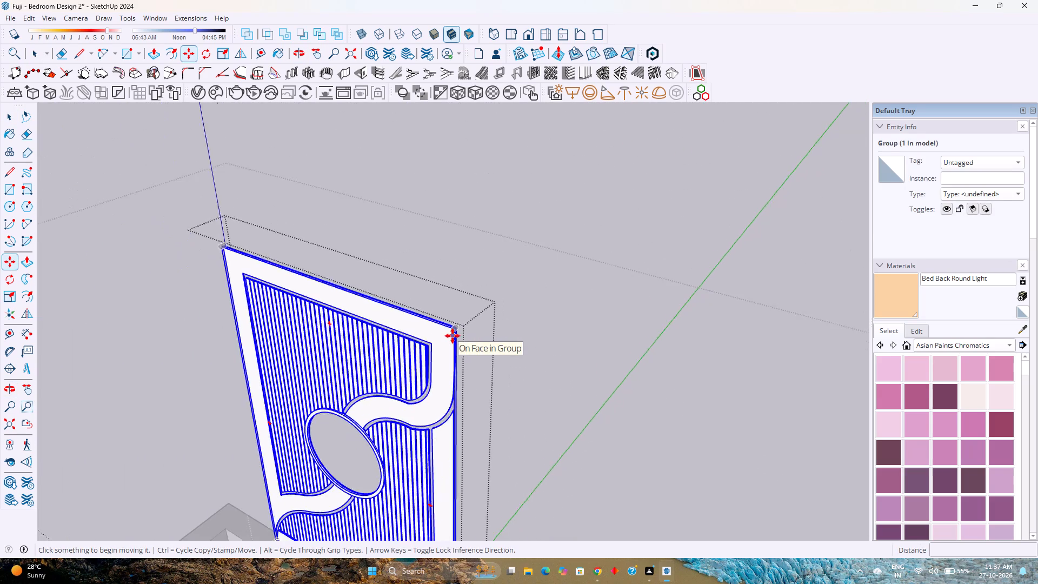
scroll(453, 336, "down", 1)
middle_click_drag(422, 357, 456, 274, "shift")
middle_click_drag(460, 269, 464, 261, "shift")
scroll(476, 243, "down", 5)
middle_click_drag(490, 426, 449, 457)
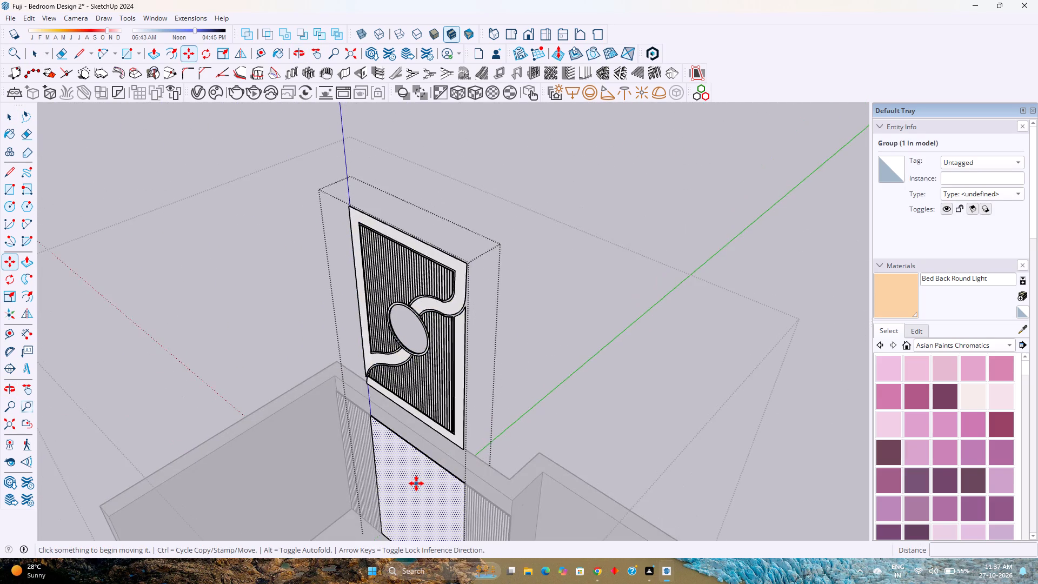
scroll(416, 483, "up", 8)
scroll(424, 448, "down", 11)
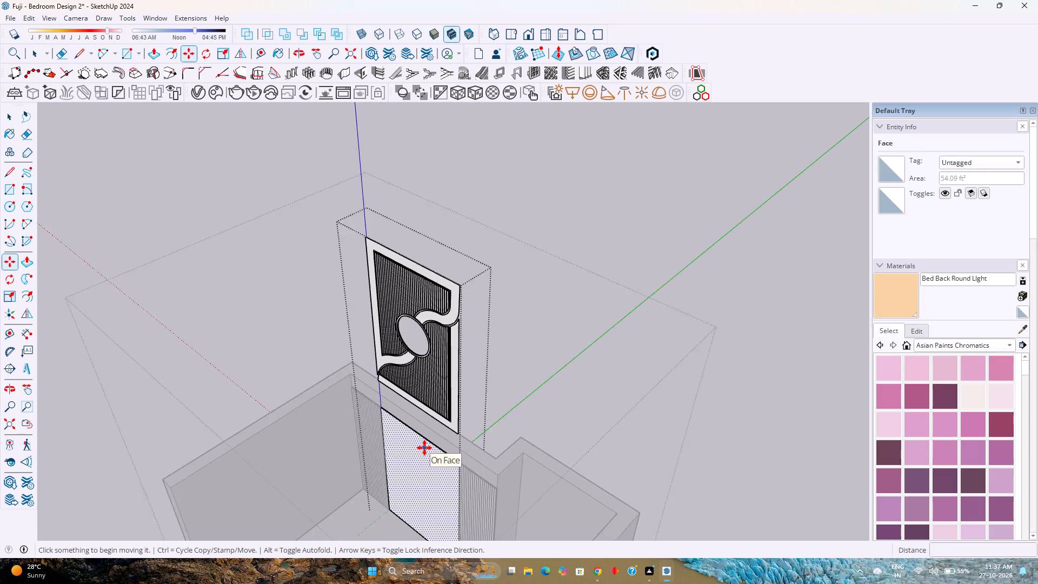
scroll(424, 448, "down", 1)
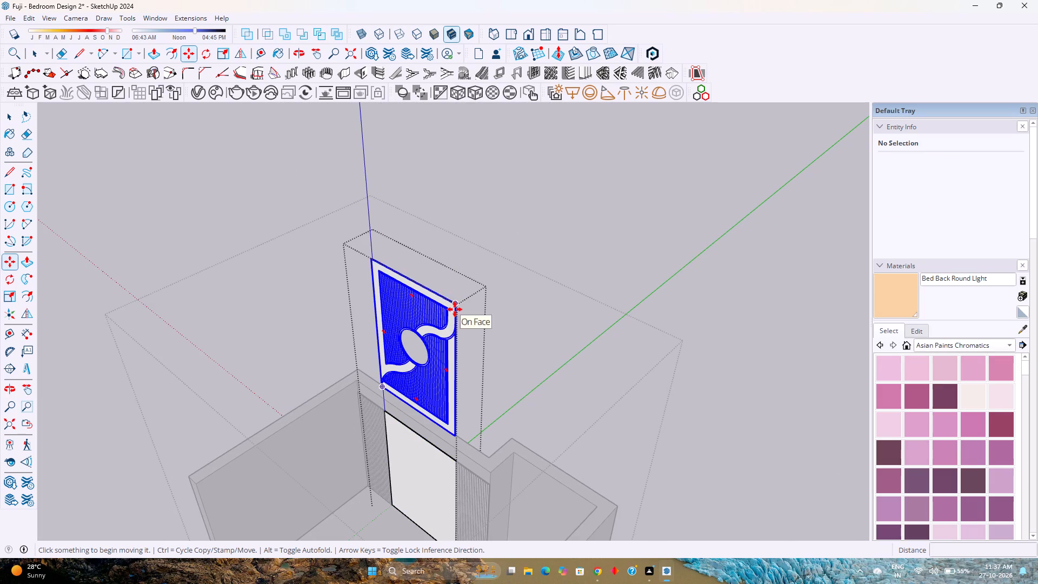
key("space")
scroll(450, 313, "up", 4)
left_click(451, 312)
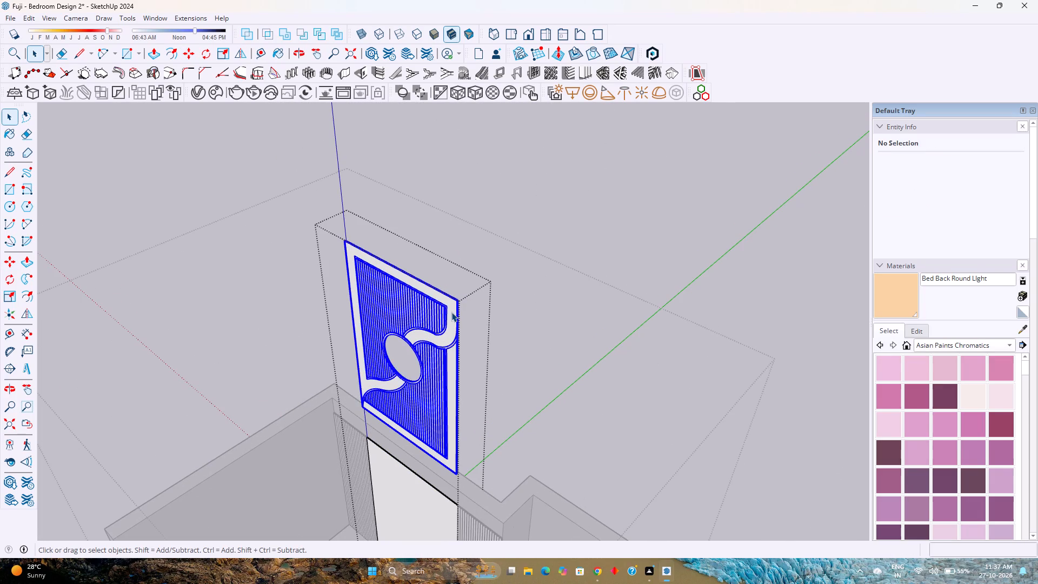
scroll(451, 312, "up", 2)
key("m")
scroll(455, 305, "up", 11)
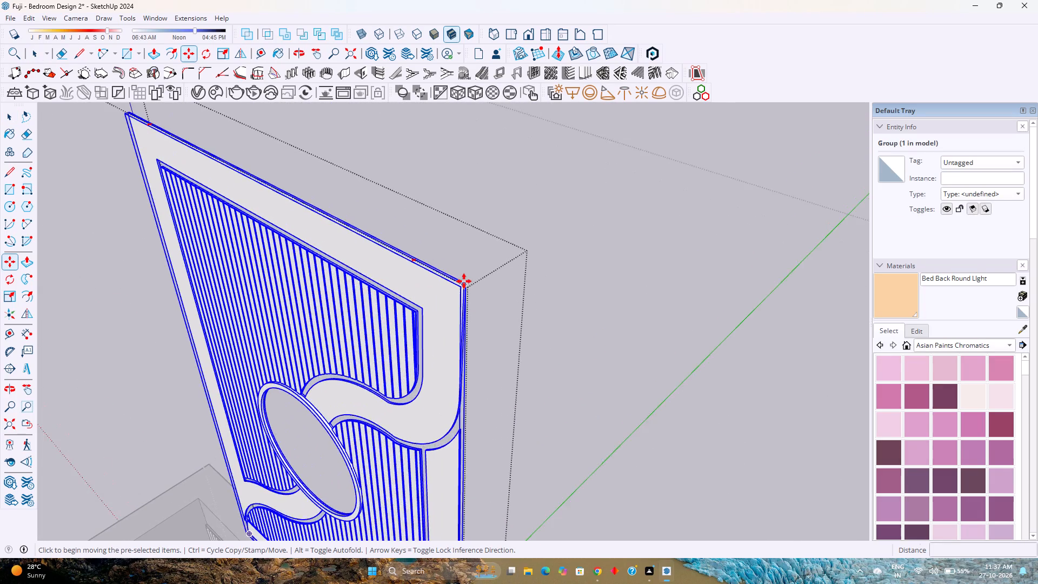
scroll(464, 281, "up", 19)
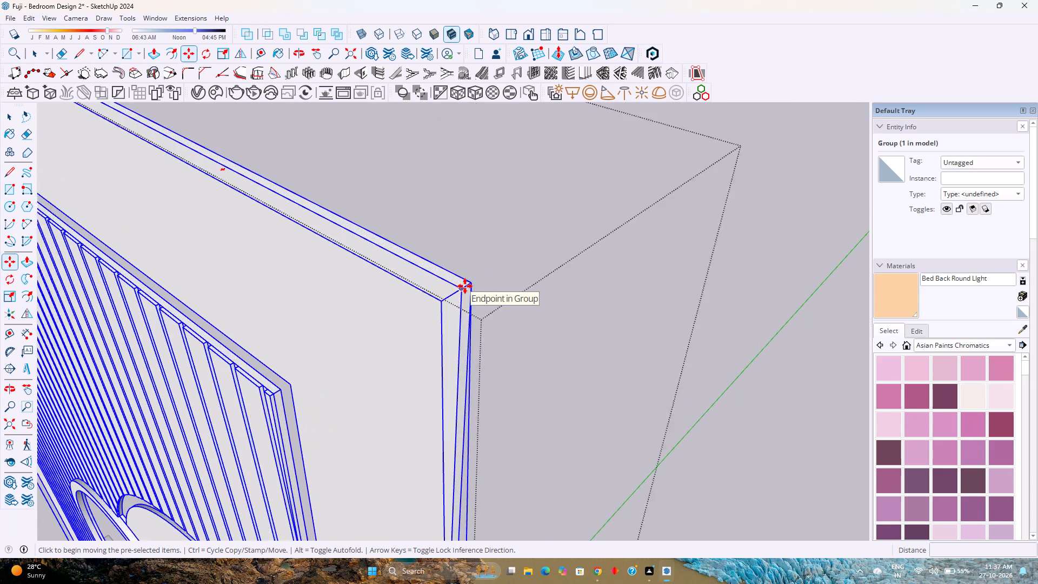
scroll(474, 296, "up", 1)
middle_click_drag(474, 296, 448, 296)
scroll(448, 296, "down", 6)
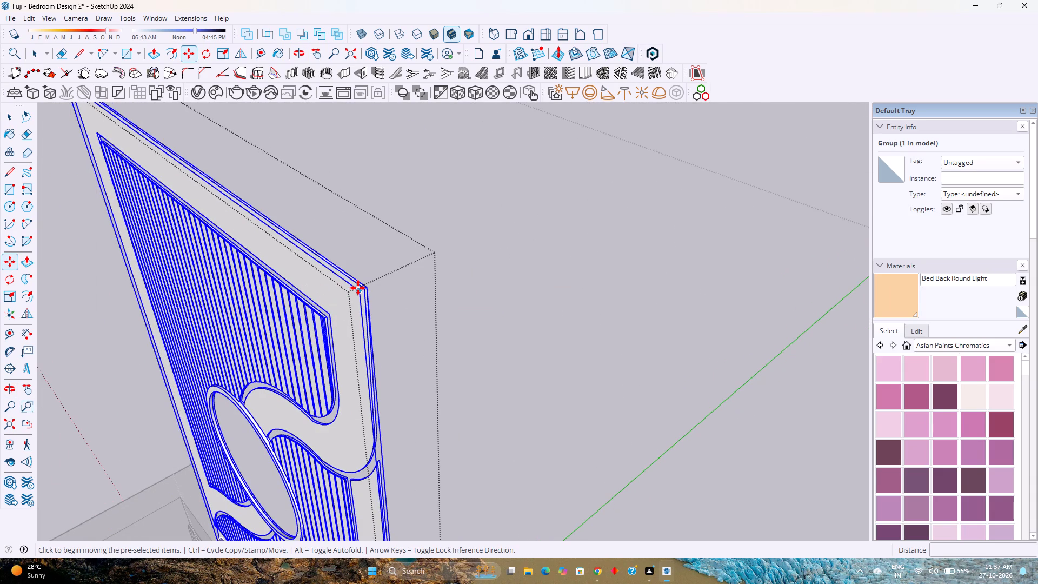
scroll(358, 288, "up", 18)
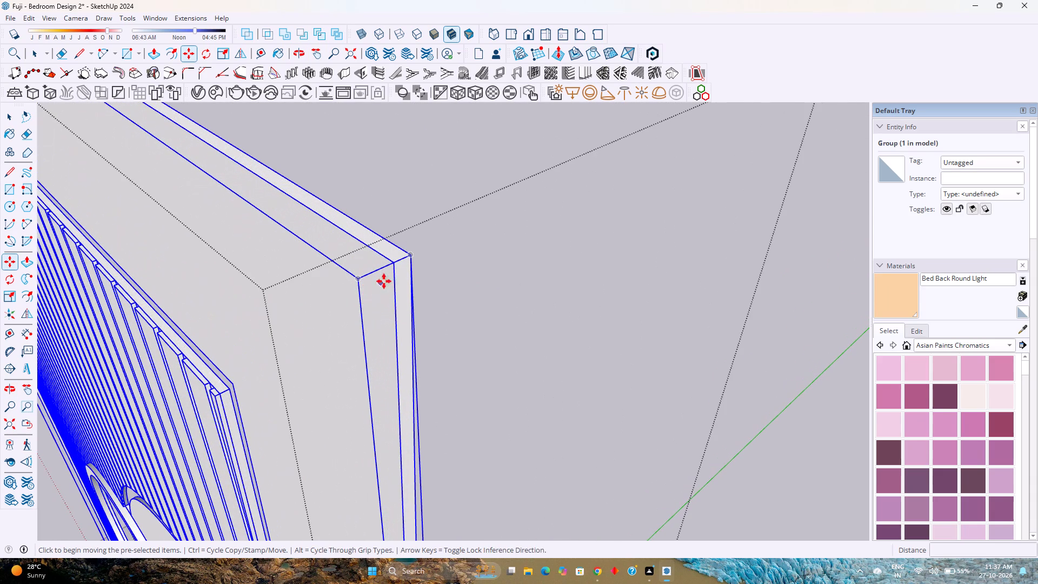
left_click(415, 258)
scroll(386, 315, "down", 9)
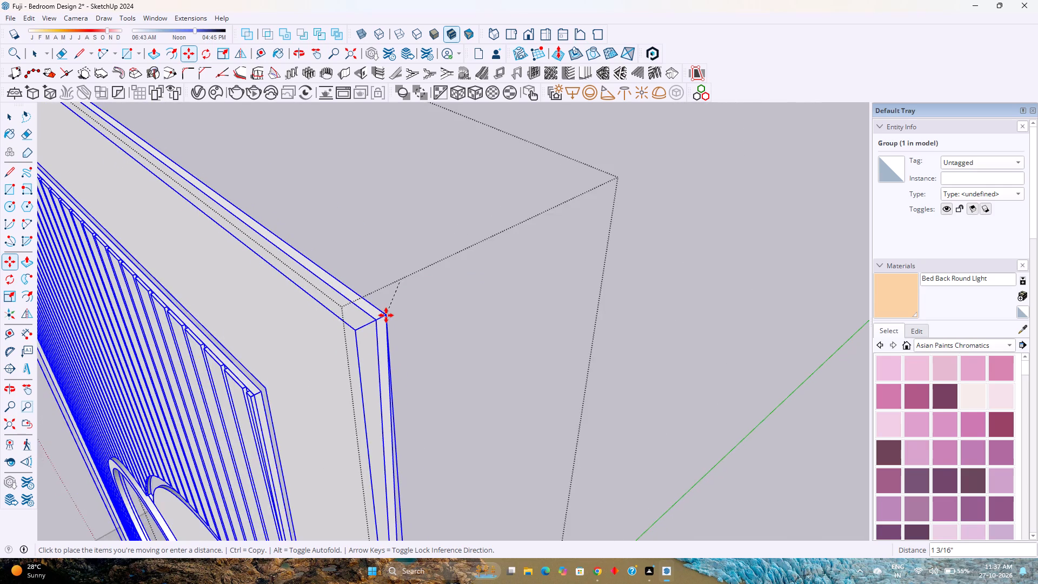
scroll(386, 315, "down", 20)
scroll(386, 315, "down", 5)
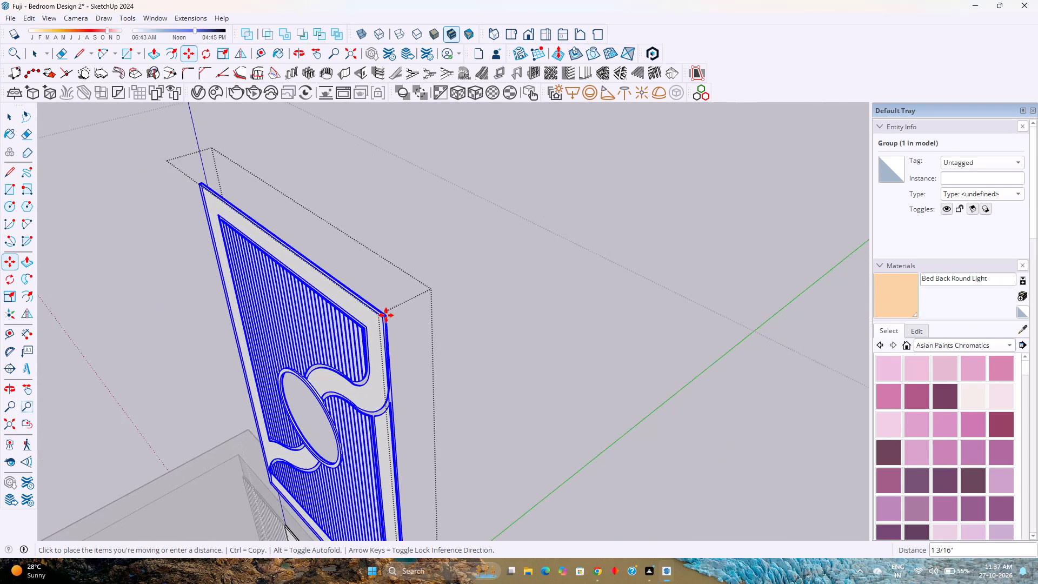
scroll(386, 315, "down", 17)
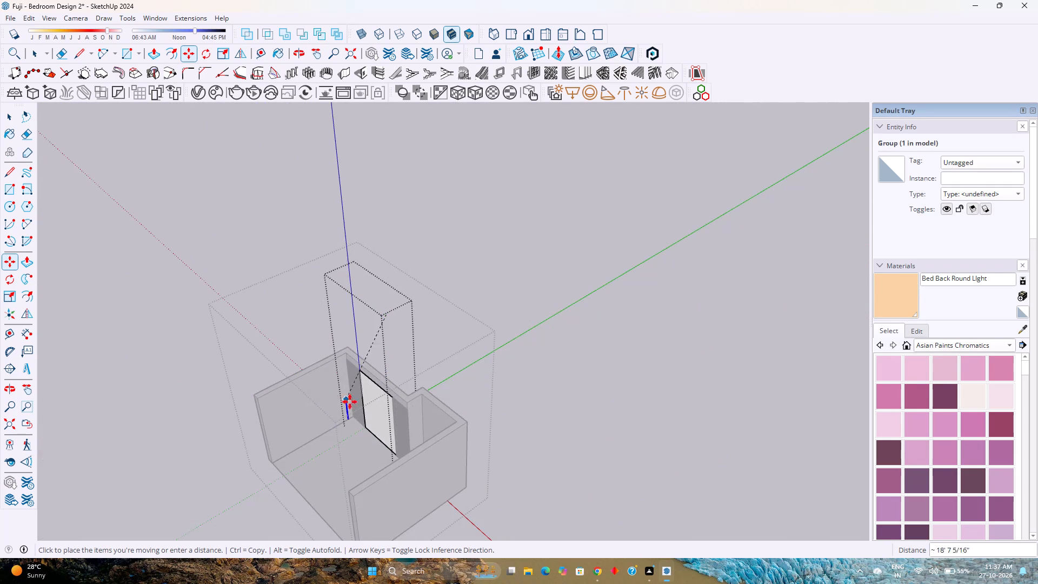
scroll(378, 401, "up", 20)
scroll(378, 401, "up", 6)
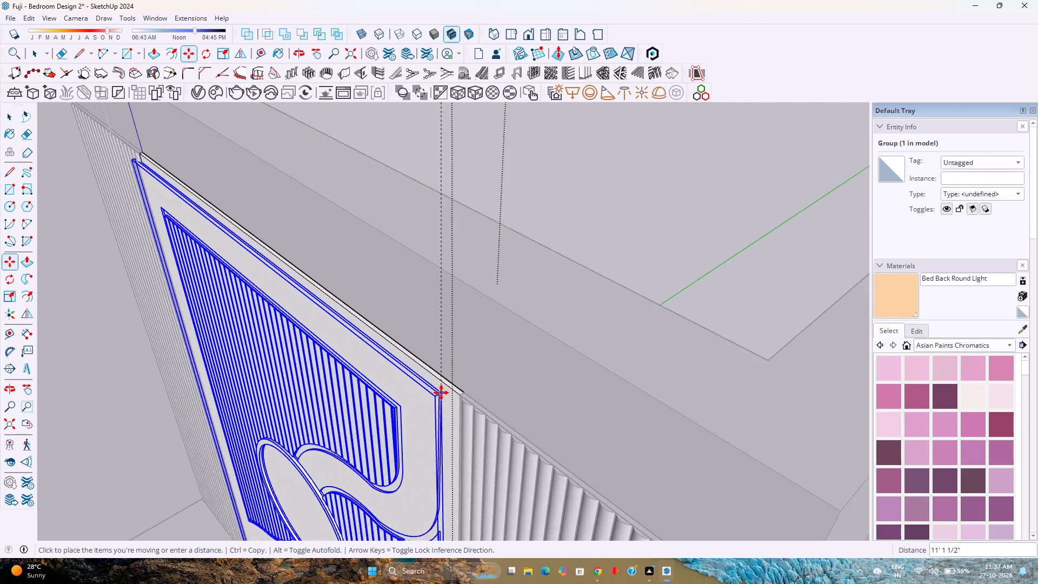
scroll(441, 393, "up", 3)
left_click(471, 396)
Move the decorative panel about 3/8" so its upper back corner meets the front corner of the plain wall panel behind, and close the group.
scroll(462, 422, "up", 6)
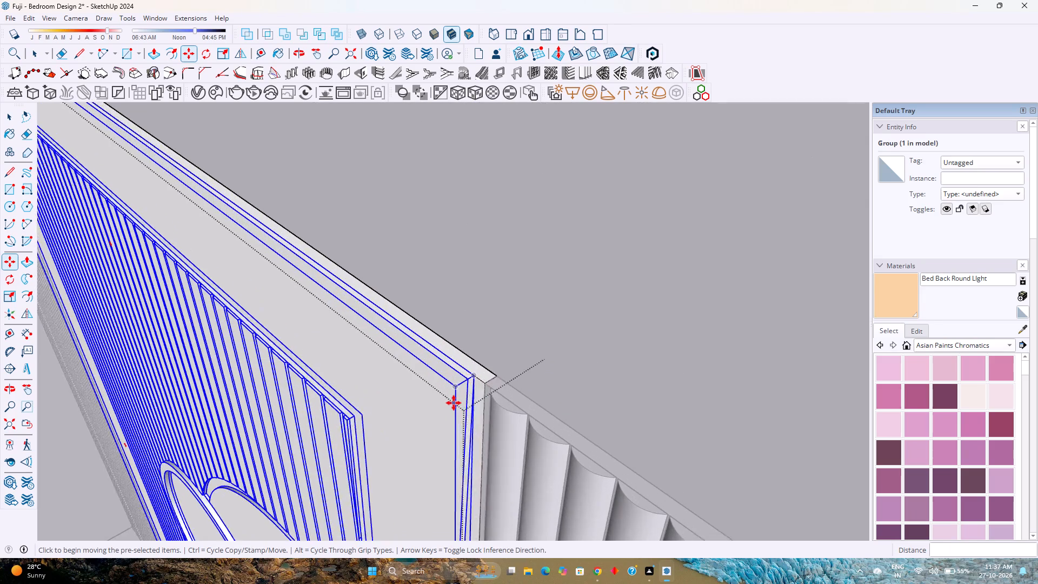
scroll(454, 403, "up", 6)
left_click(500, 342)
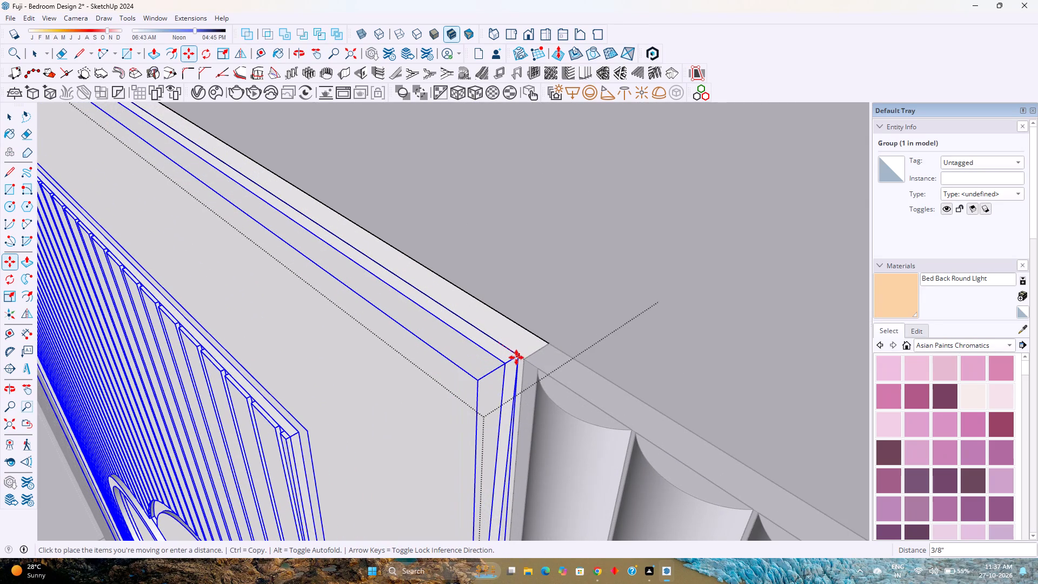
left_click(520, 359)
scroll(460, 357, "down", 13)
middle_click_drag(379, 357, 454, 324)
middle_click(476, 319)
scroll(483, 318, "down", 20)
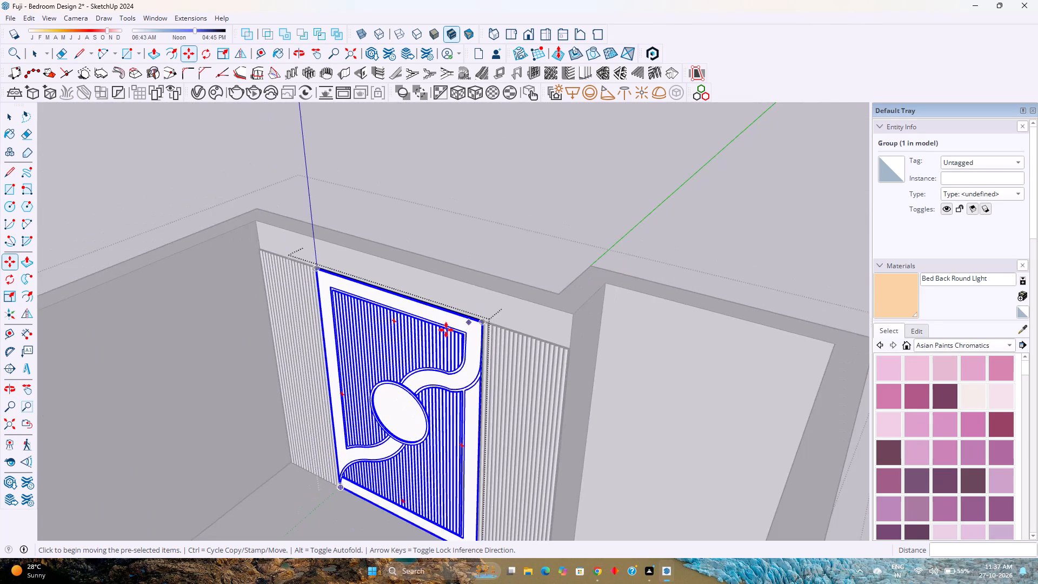
middle_click_drag(446, 330, 516, 288)
scroll(483, 306, "down", 1)
middle_click(517, 287)
scroll(513, 306, "up", 8)
key("space")
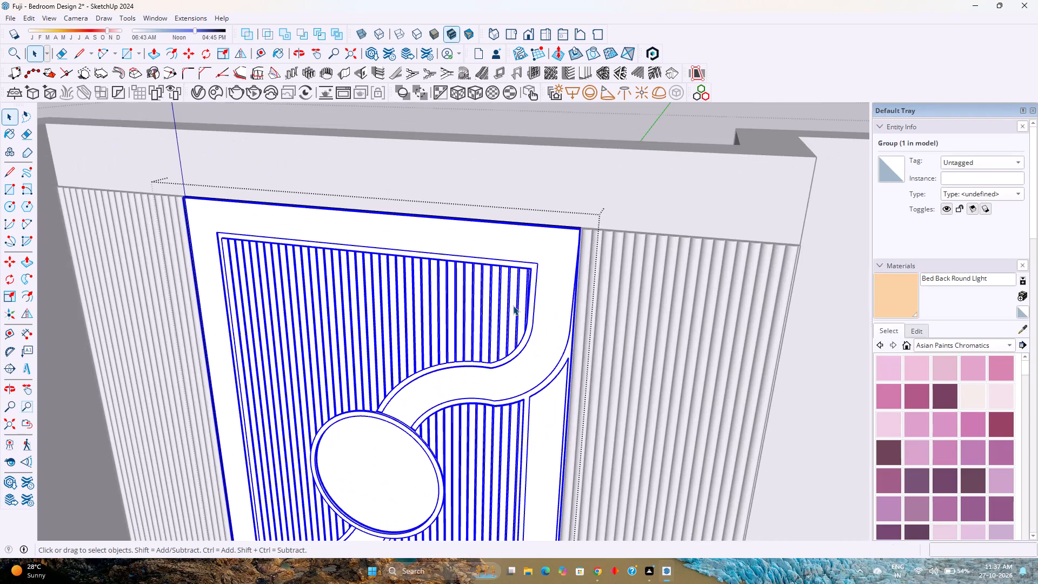
scroll(513, 306, "up", 3)
key("Escape")
Examine the flutes at the decorative panel's upper corner and the panel's fit between the fluted side panels.
scroll(525, 269, "up", 4)
middle_click_drag(535, 264, 437, 308)
middle_click(430, 311)
middle_click(368, 349)
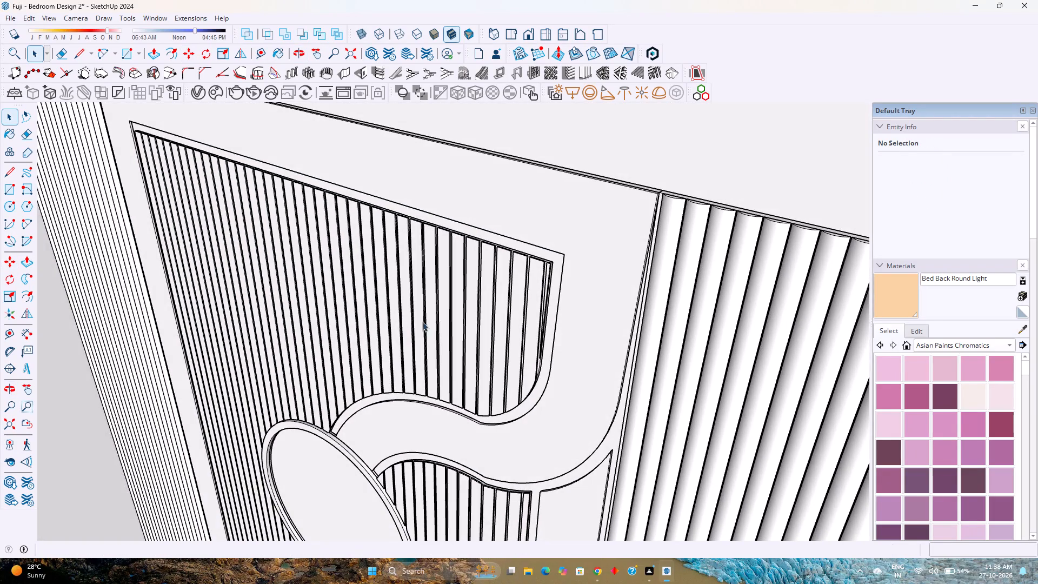
scroll(547, 255, "up", 10)
scroll(560, 262, "down", 1)
scroll(560, 262, "up", 8)
middle_click_drag(560, 262, 516, 283)
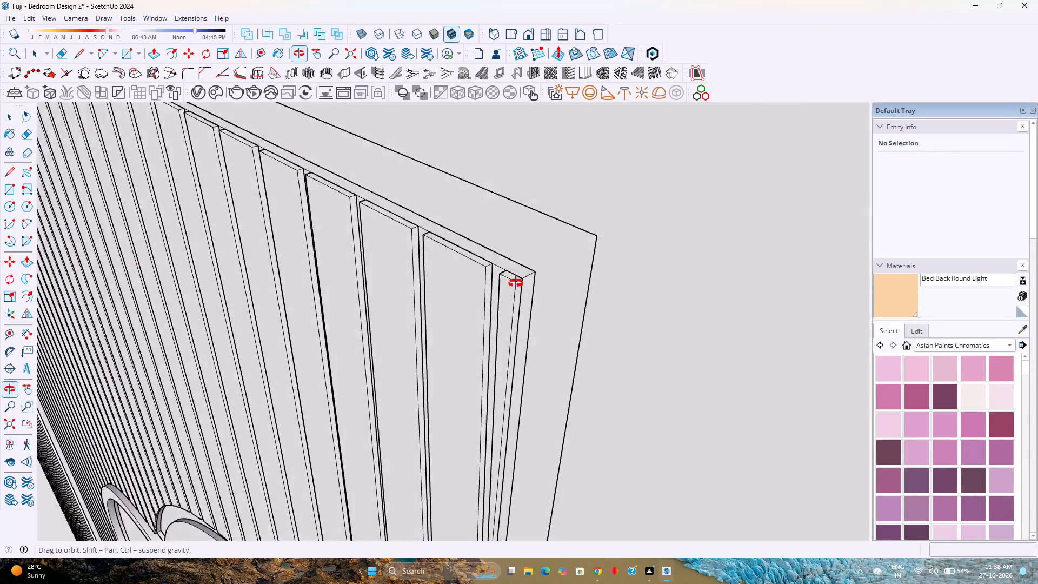
middle_click_drag(516, 283, 575, 297)
middle_click(575, 297)
scroll(575, 297, "down", 12)
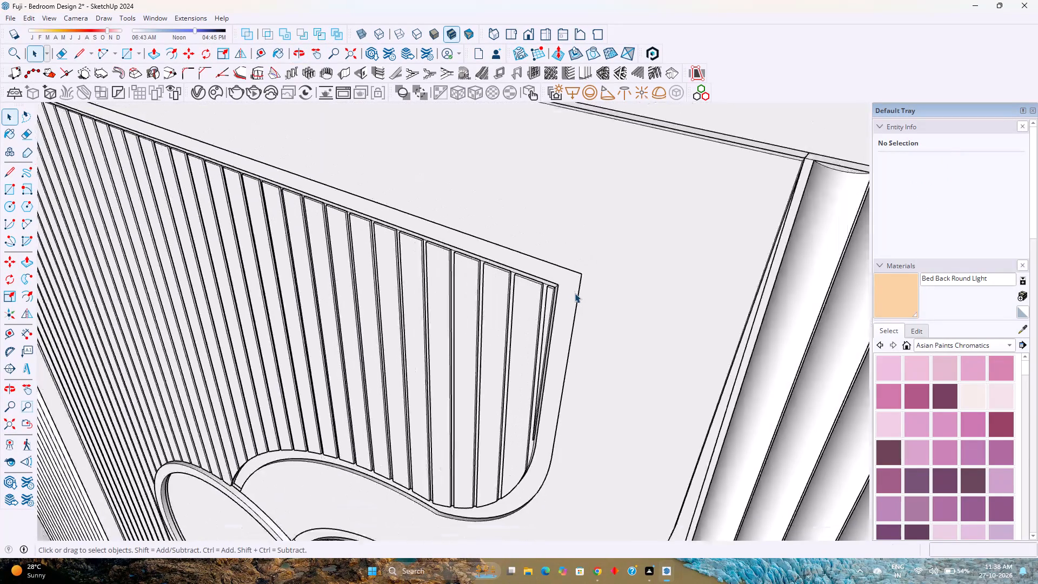
scroll(575, 293, "down", 17)
middle_click_drag(400, 359, 482, 288)
scroll(524, 267, "down", 6)
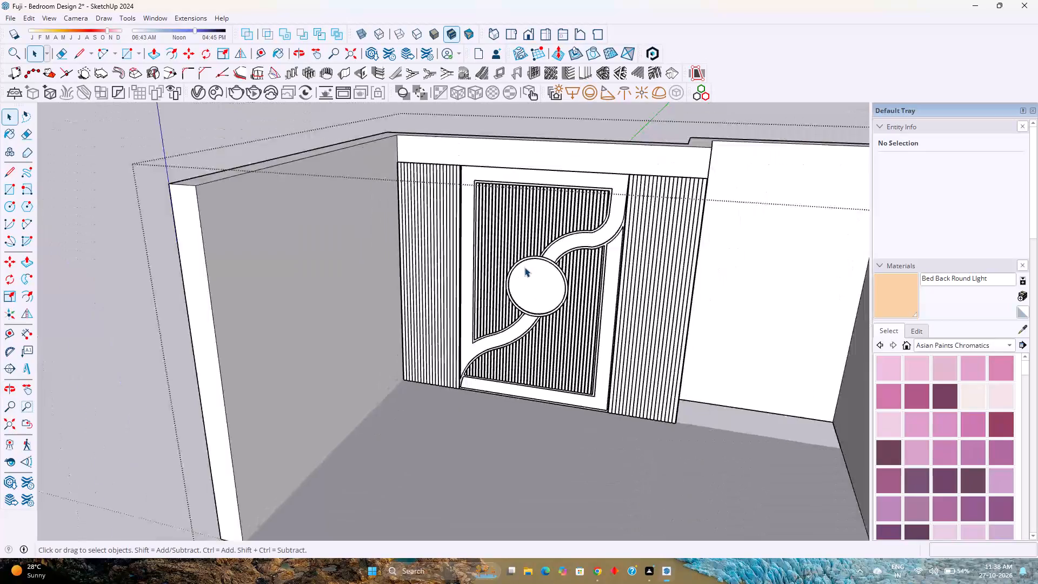
scroll(524, 267, "down", 5)
middle_click_drag(524, 267, 442, 320, "shift")
middle_click_drag(438, 322, 504, 277)
middle_click(504, 276)
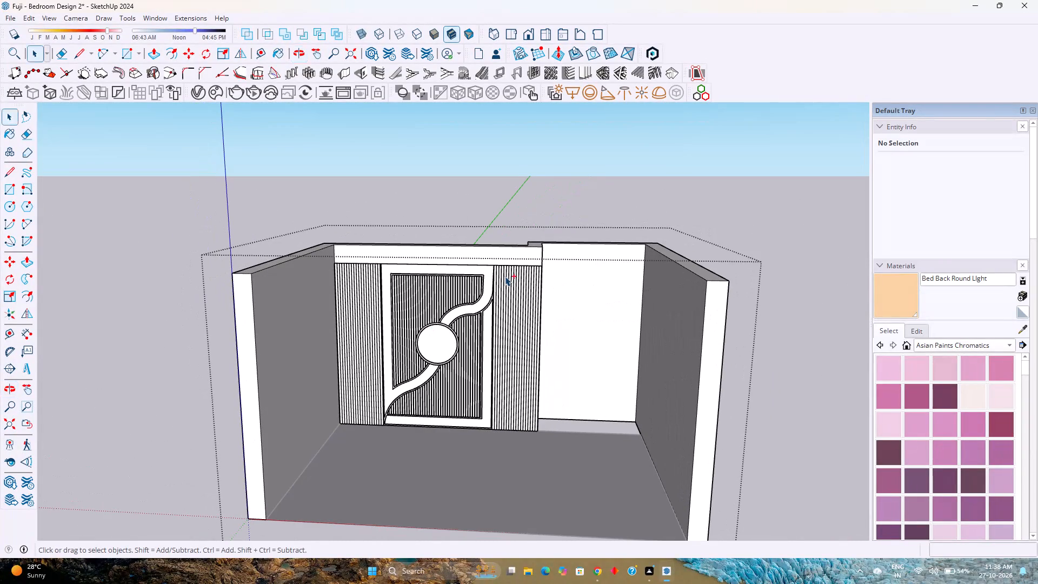
Save the model.
key("ctrl+s")
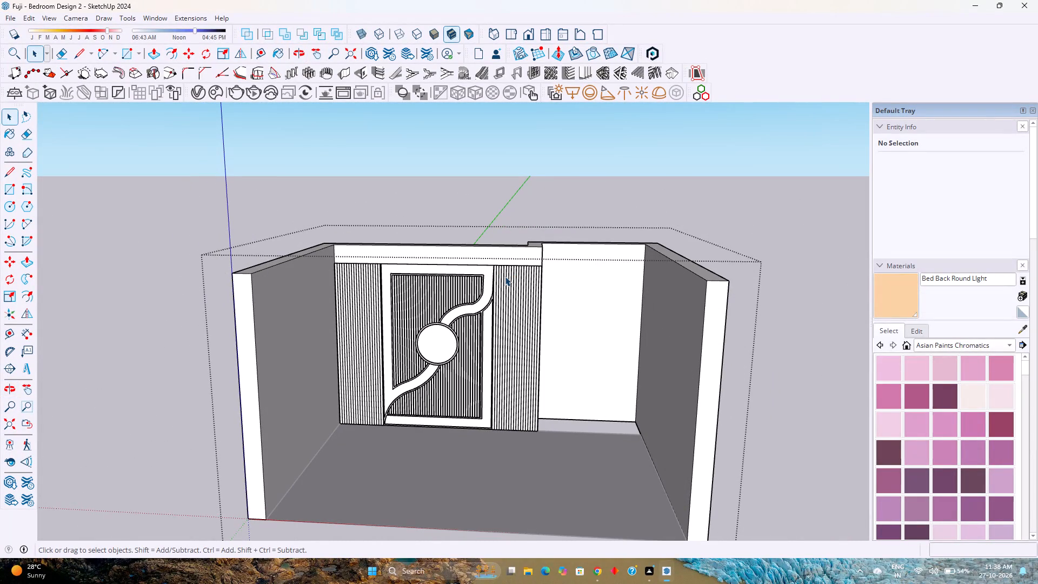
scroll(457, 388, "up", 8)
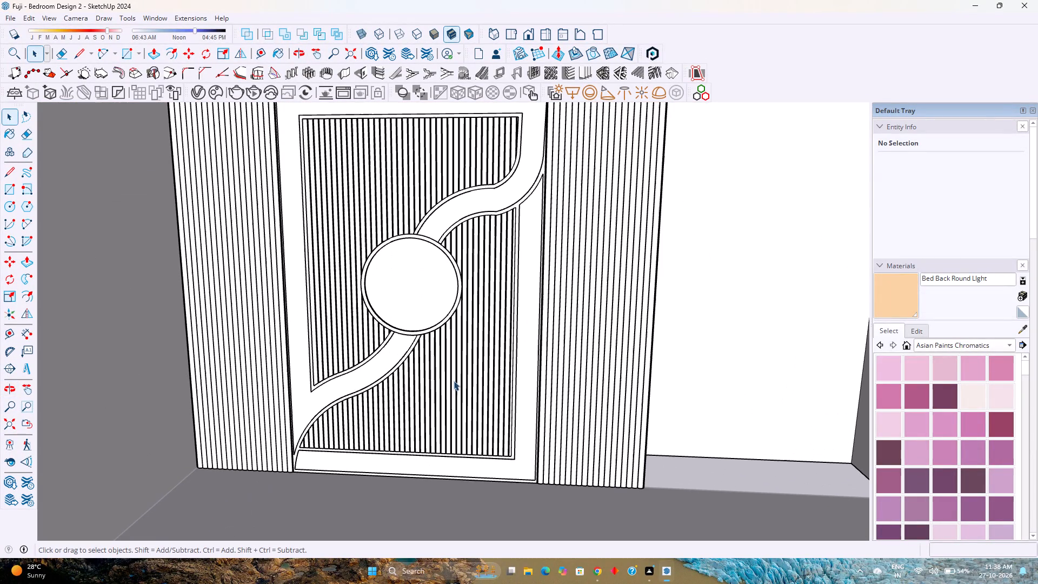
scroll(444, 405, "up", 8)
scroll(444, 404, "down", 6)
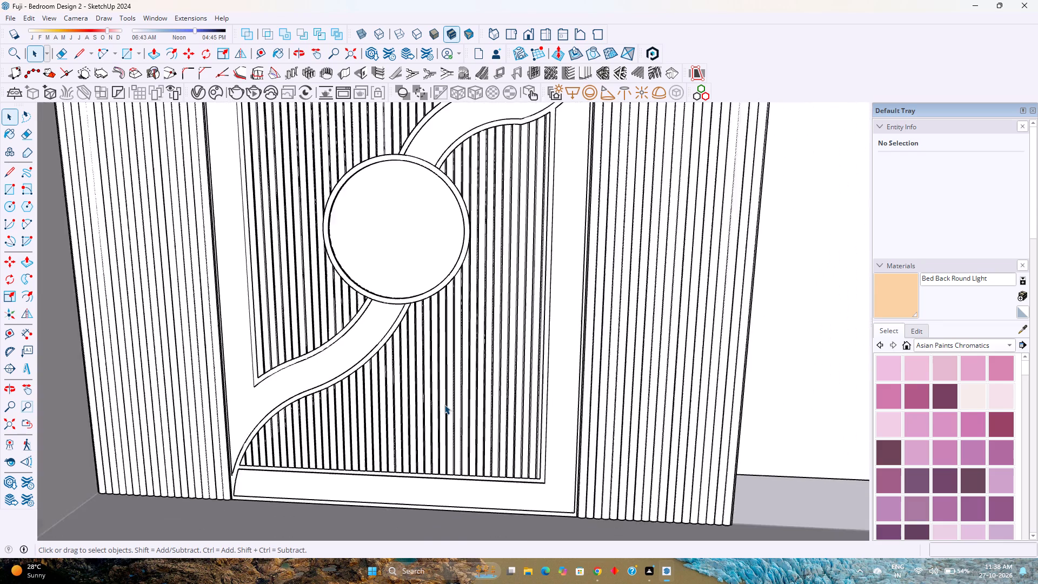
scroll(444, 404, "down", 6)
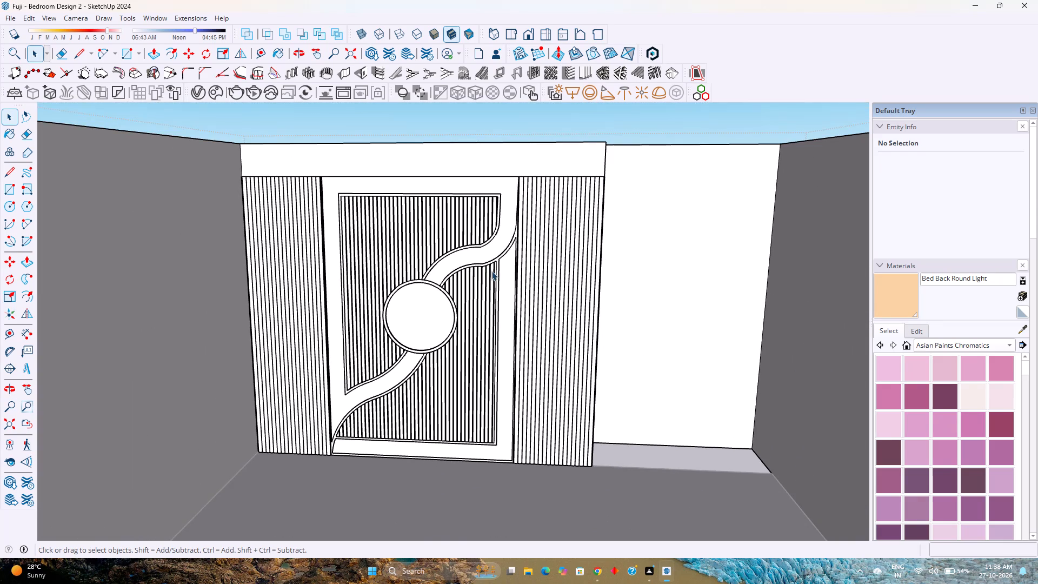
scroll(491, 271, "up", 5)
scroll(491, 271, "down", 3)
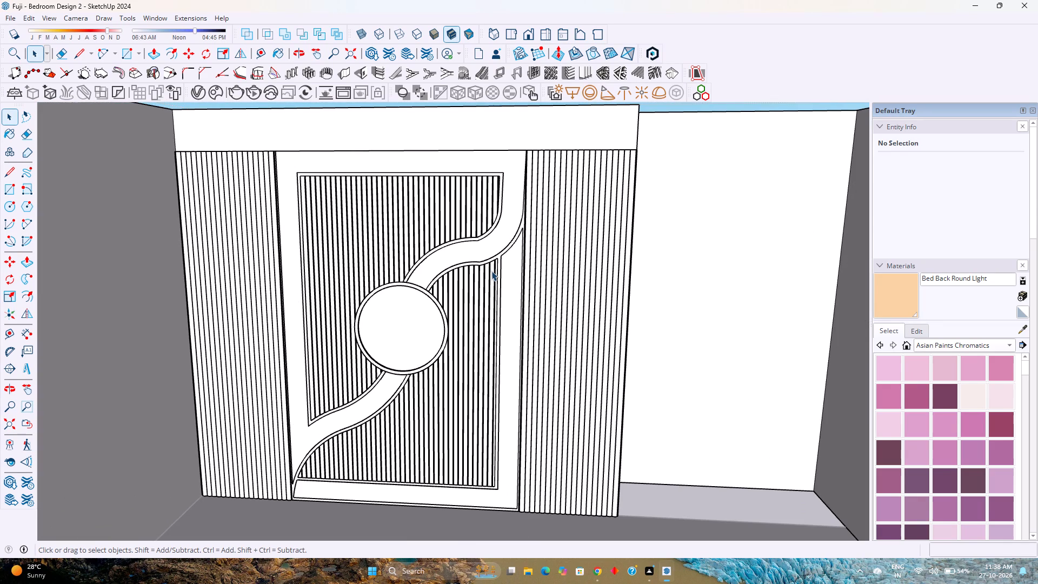
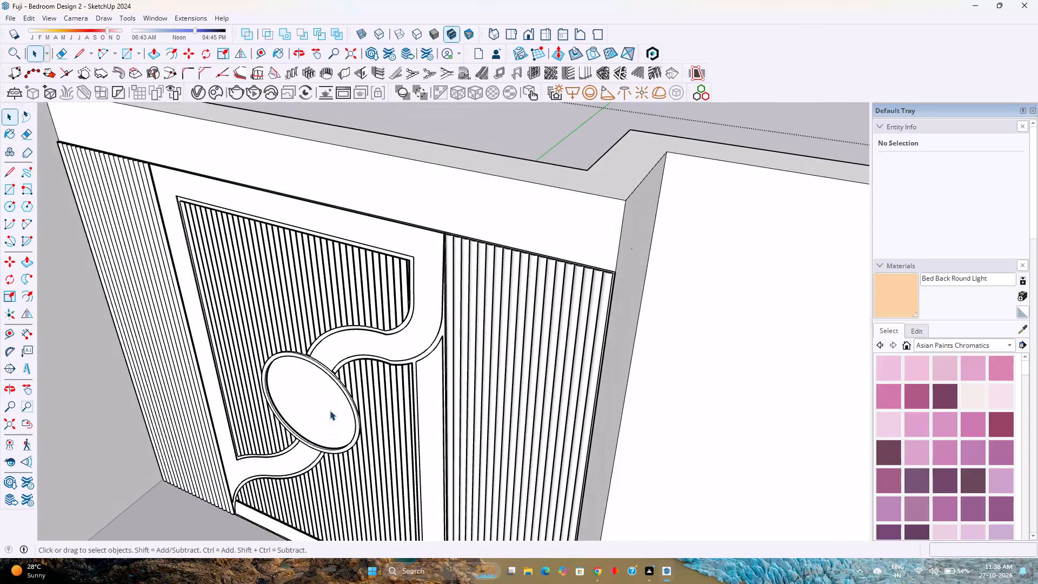
Open the decorative panel's group and examine the flat face inside its round ring.
scroll(330, 410, "down", 1)
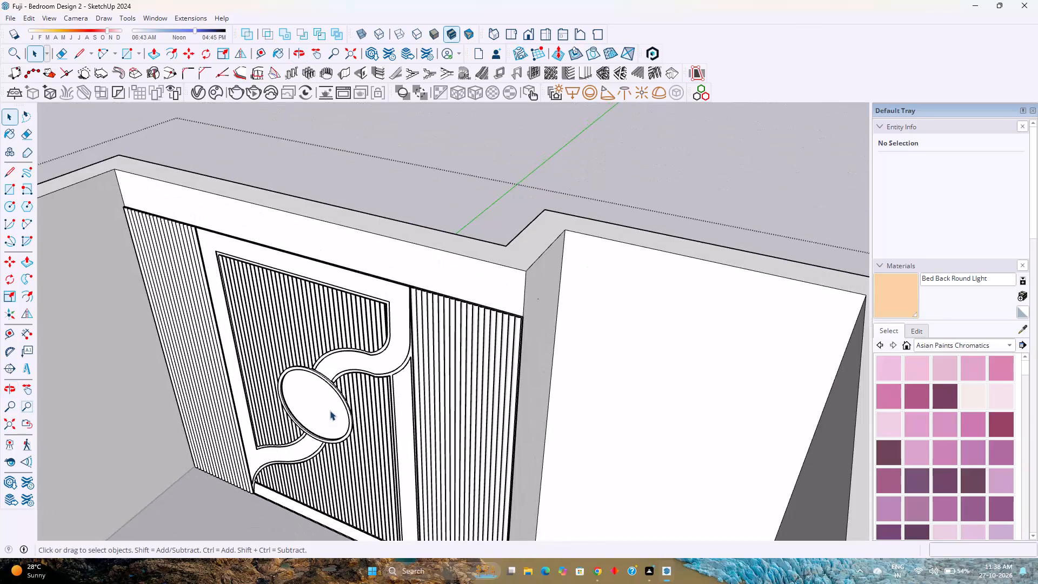
left_click(330, 406)
double_click(330, 406)
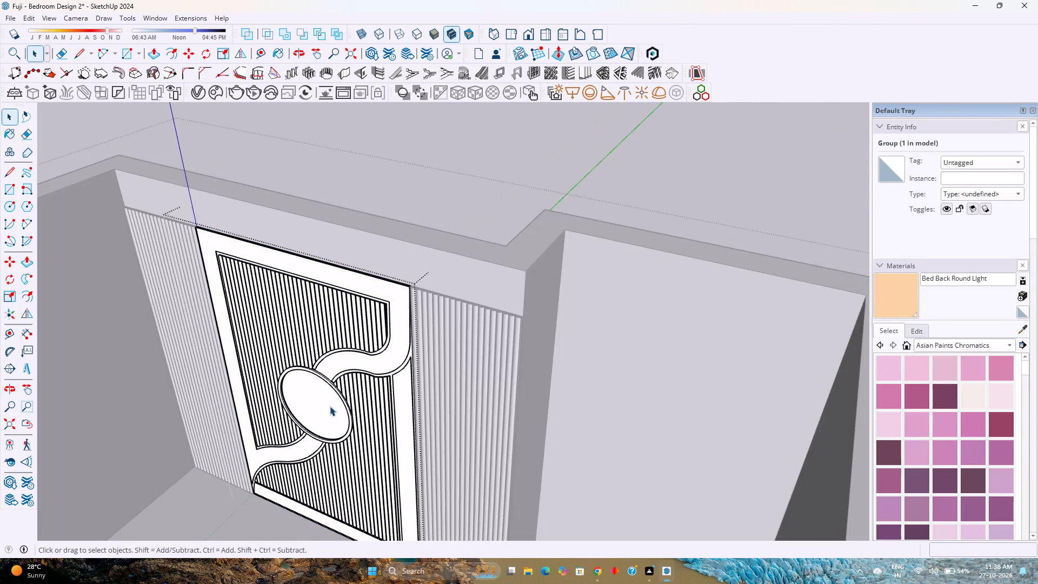
scroll(329, 406, "up", 2)
left_click(329, 406)
scroll(314, 412, "up", 2)
middle_click_drag(314, 412, 315, 412)
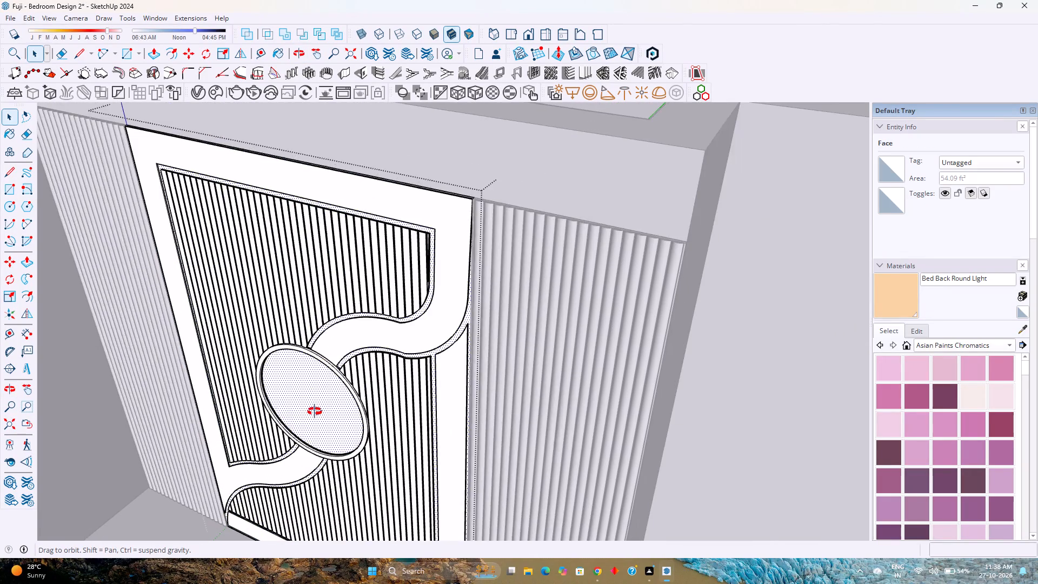
middle_click_drag(315, 412, 421, 334)
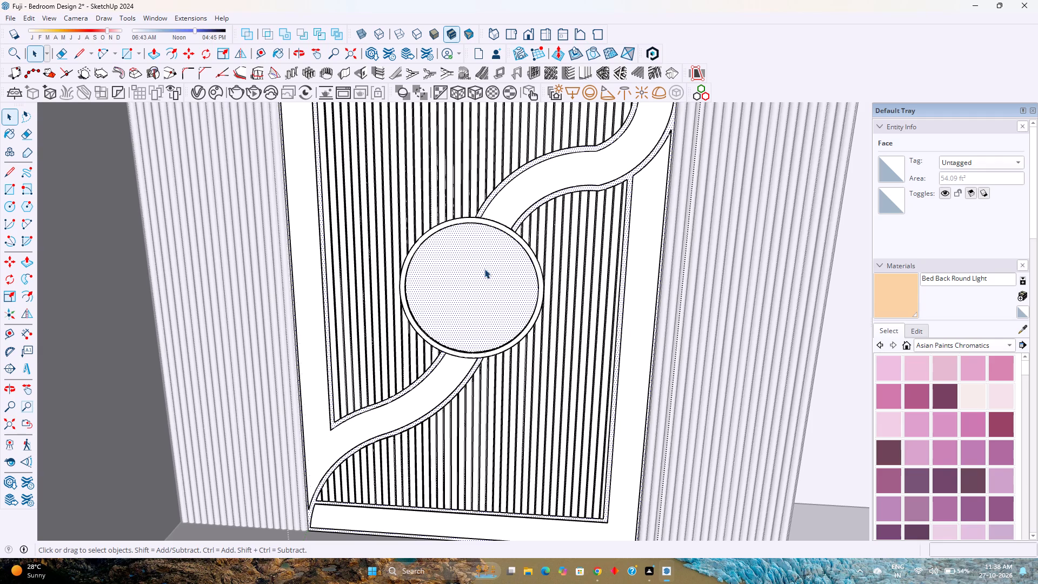
double_click(485, 295)
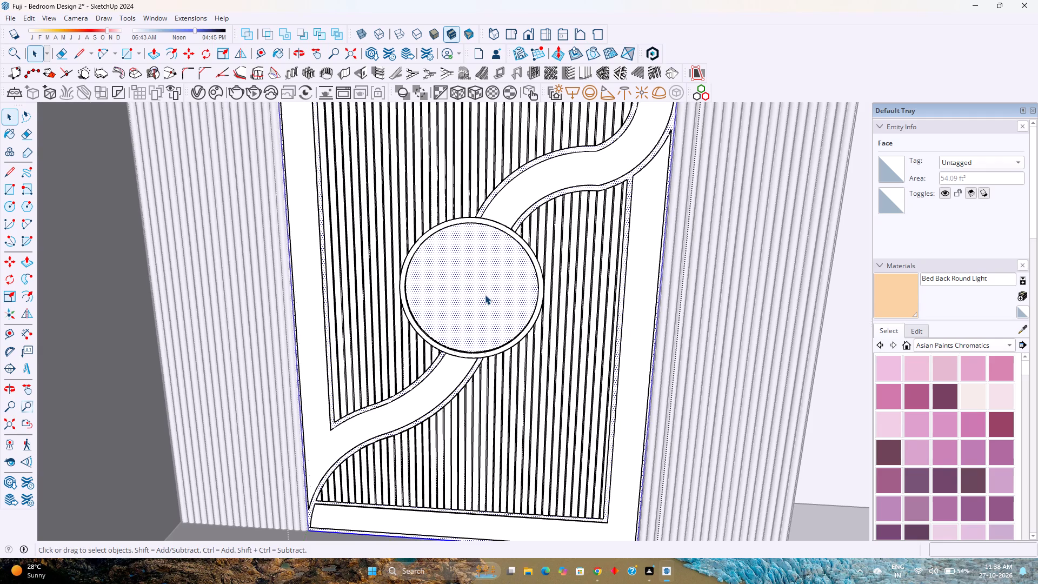
left_click(485, 295)
scroll(460, 315, "up", 2)
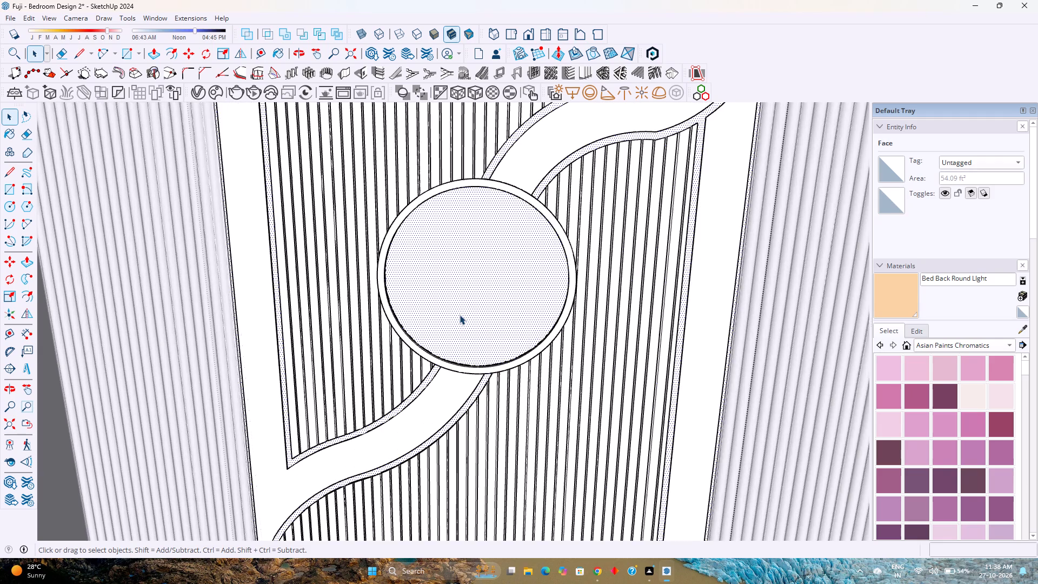
scroll(460, 315, "up", 2)
middle_click(475, 315)
middle_click(451, 320)
middle_click(451, 320)
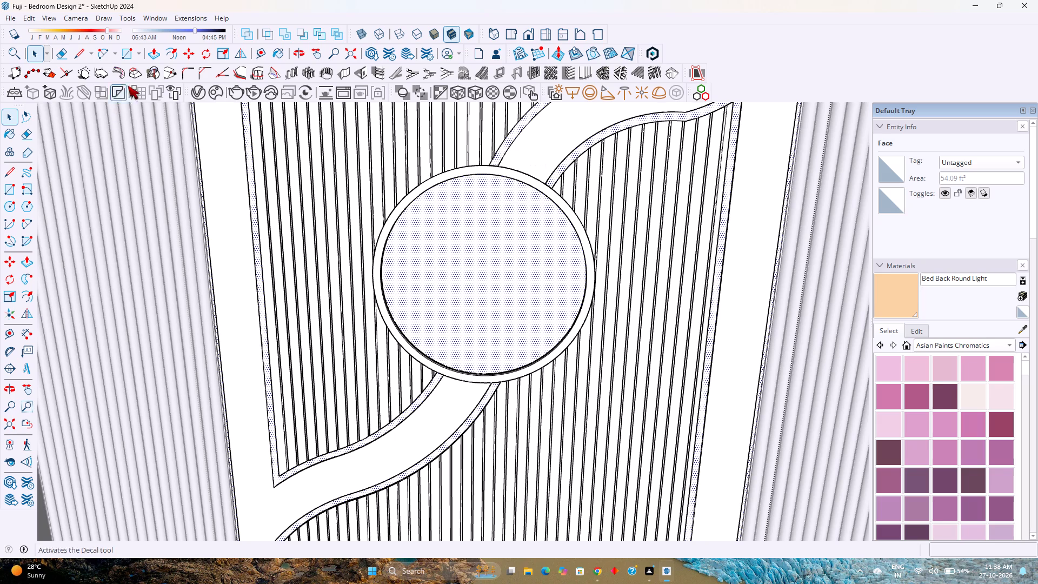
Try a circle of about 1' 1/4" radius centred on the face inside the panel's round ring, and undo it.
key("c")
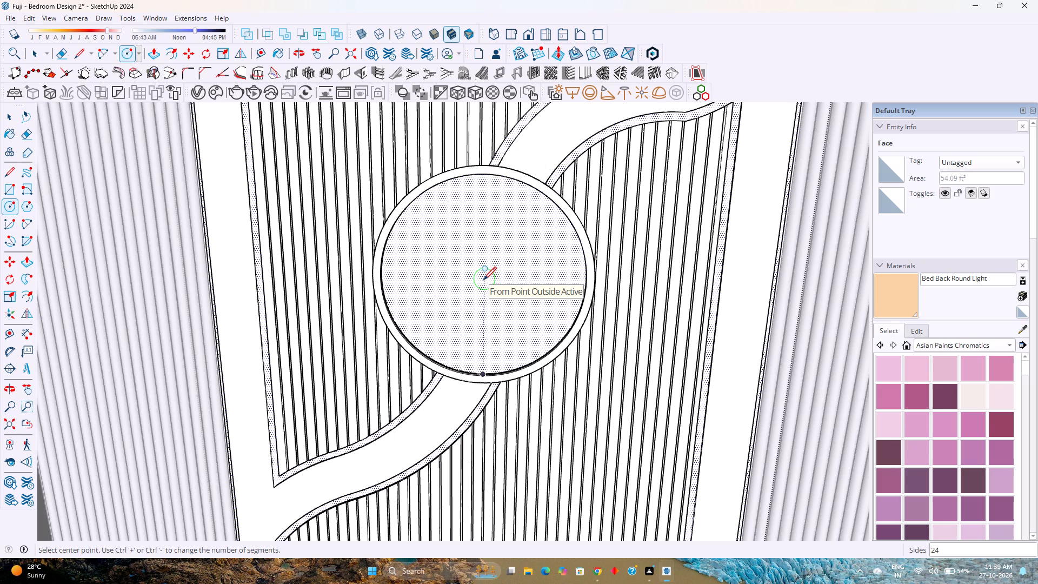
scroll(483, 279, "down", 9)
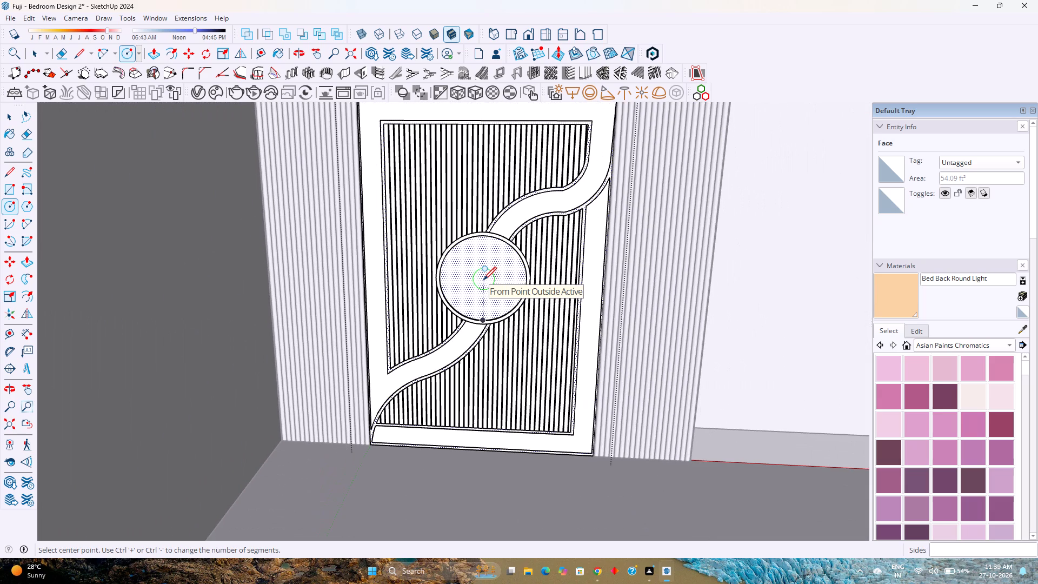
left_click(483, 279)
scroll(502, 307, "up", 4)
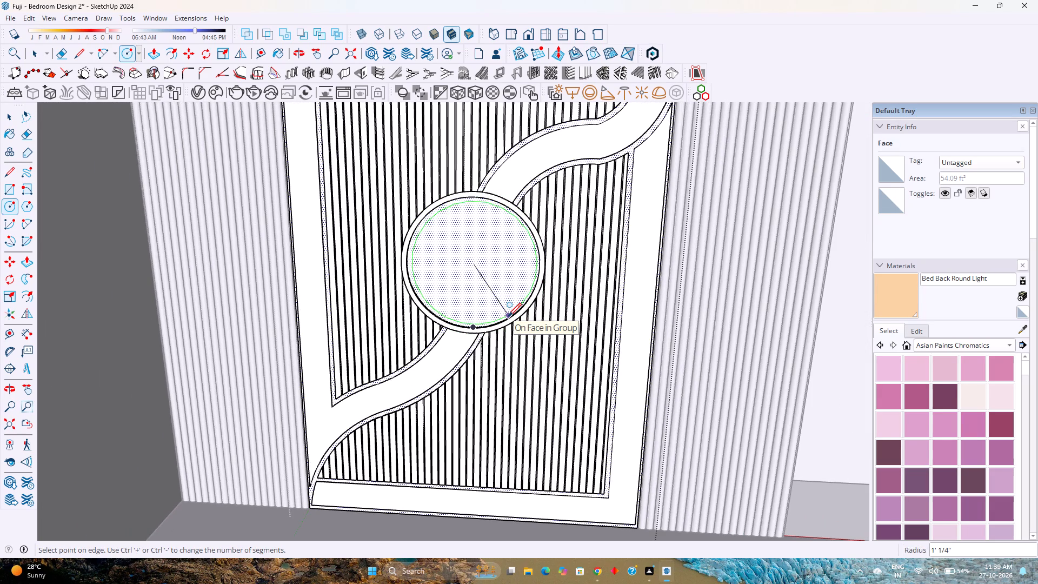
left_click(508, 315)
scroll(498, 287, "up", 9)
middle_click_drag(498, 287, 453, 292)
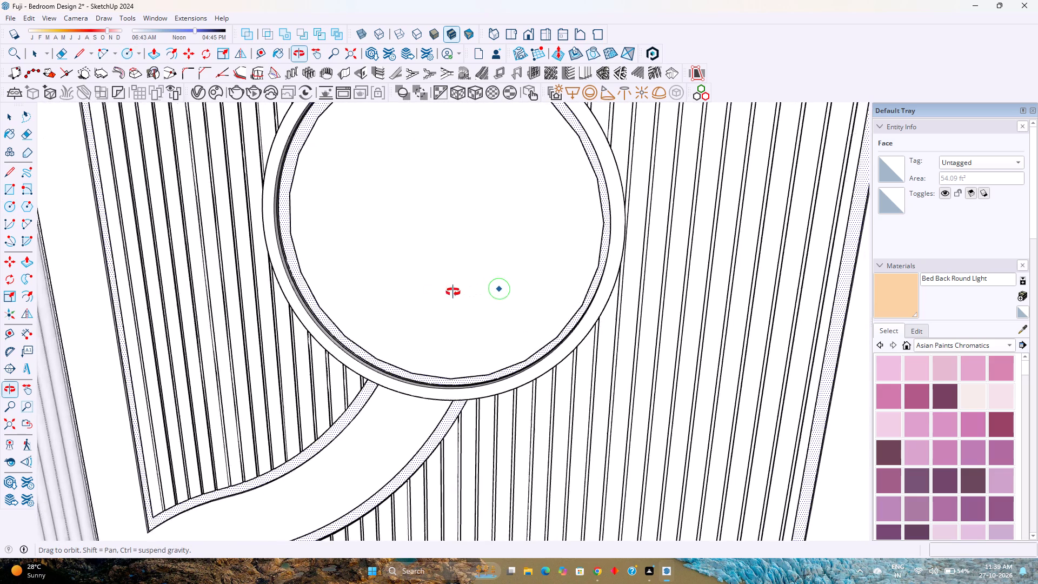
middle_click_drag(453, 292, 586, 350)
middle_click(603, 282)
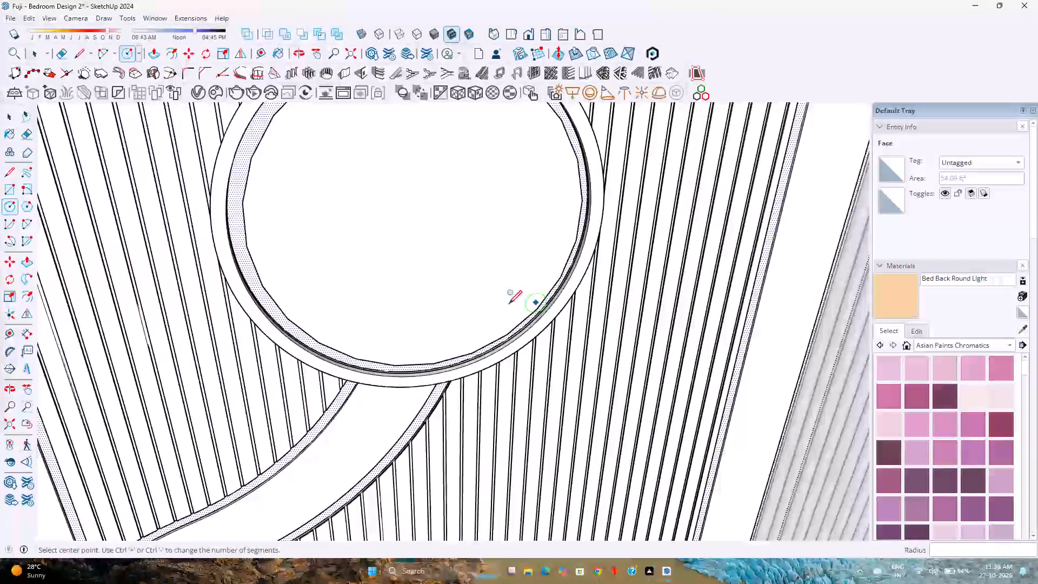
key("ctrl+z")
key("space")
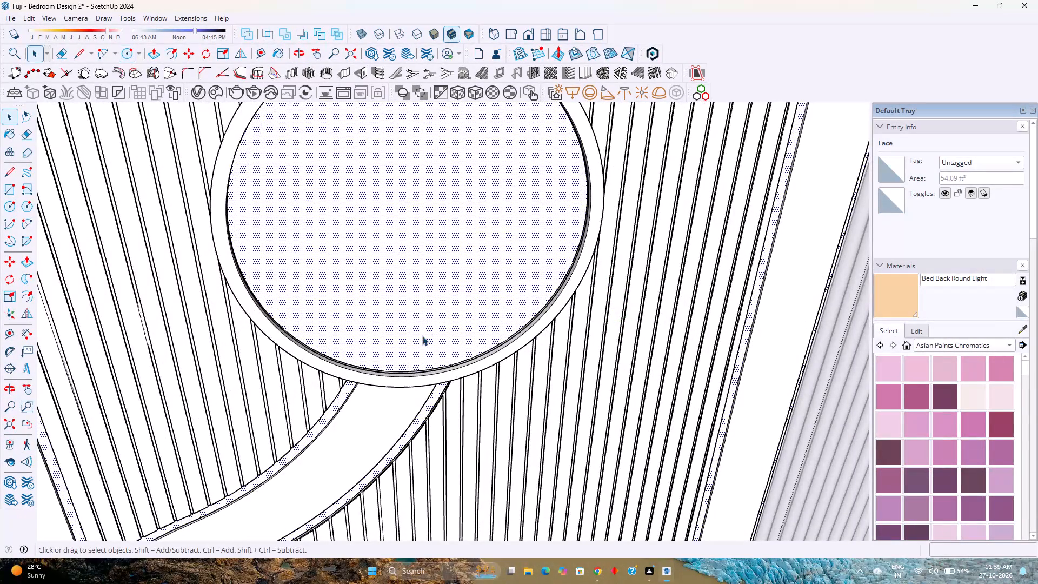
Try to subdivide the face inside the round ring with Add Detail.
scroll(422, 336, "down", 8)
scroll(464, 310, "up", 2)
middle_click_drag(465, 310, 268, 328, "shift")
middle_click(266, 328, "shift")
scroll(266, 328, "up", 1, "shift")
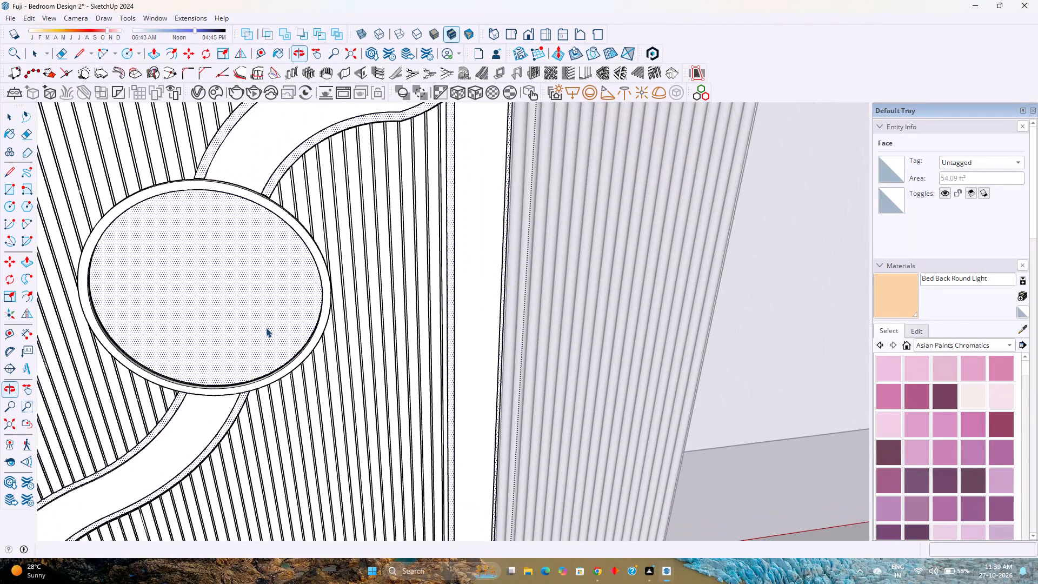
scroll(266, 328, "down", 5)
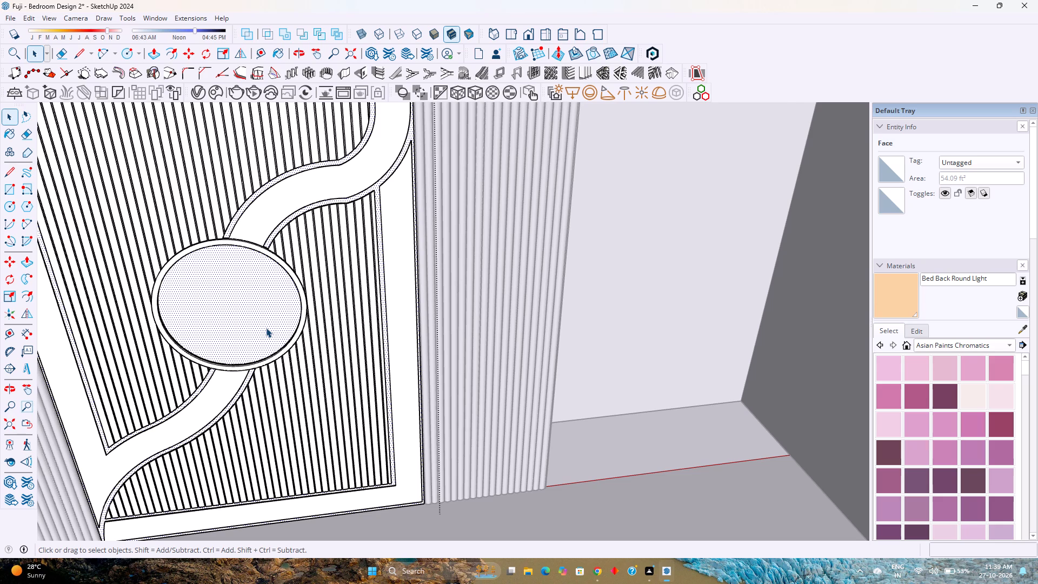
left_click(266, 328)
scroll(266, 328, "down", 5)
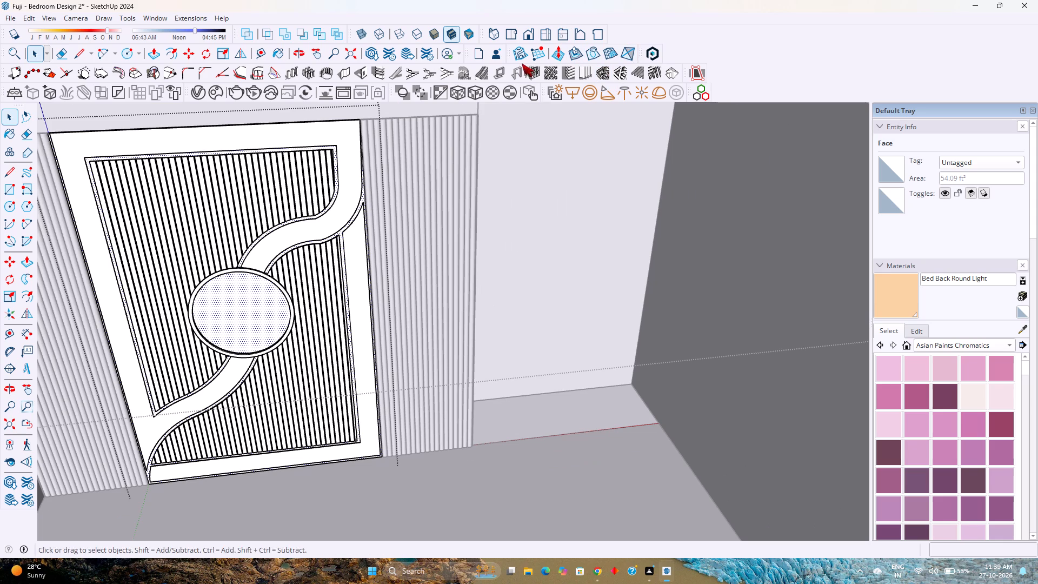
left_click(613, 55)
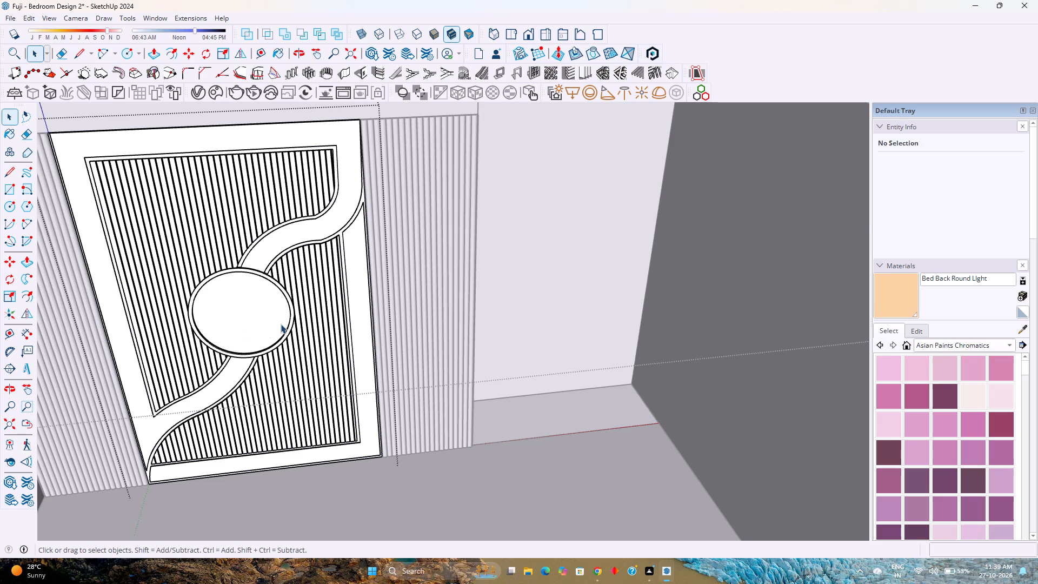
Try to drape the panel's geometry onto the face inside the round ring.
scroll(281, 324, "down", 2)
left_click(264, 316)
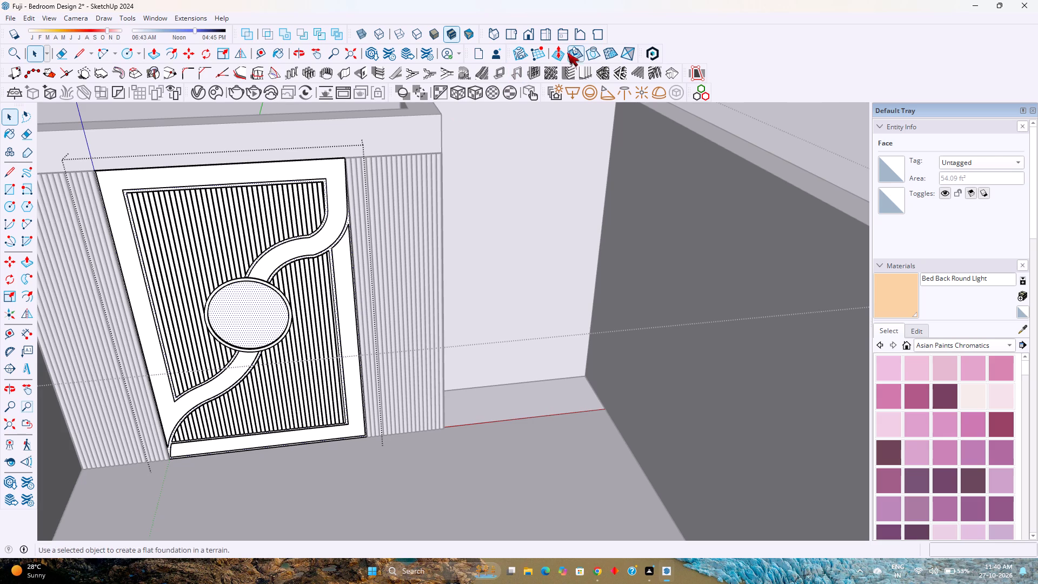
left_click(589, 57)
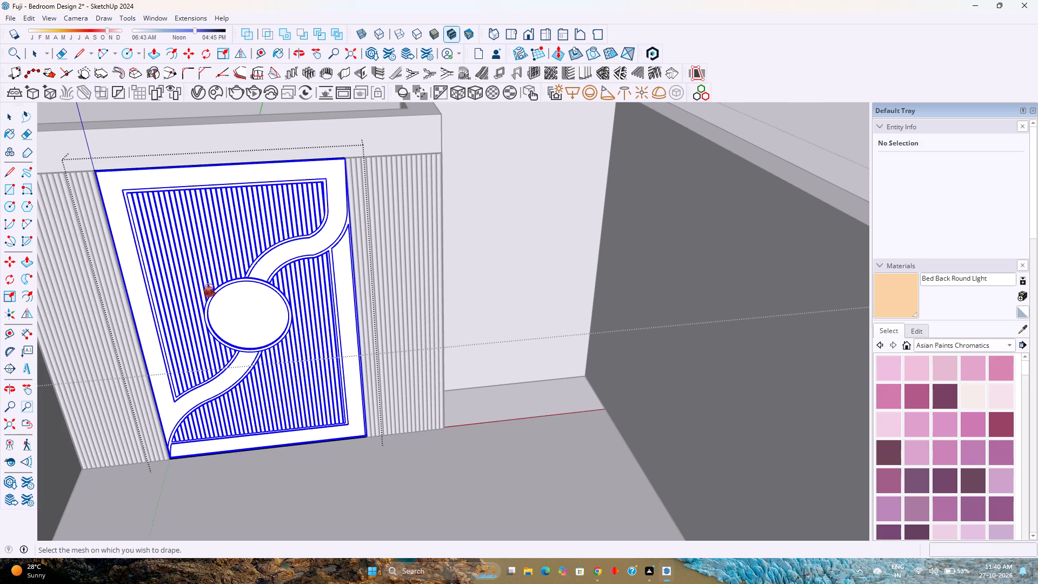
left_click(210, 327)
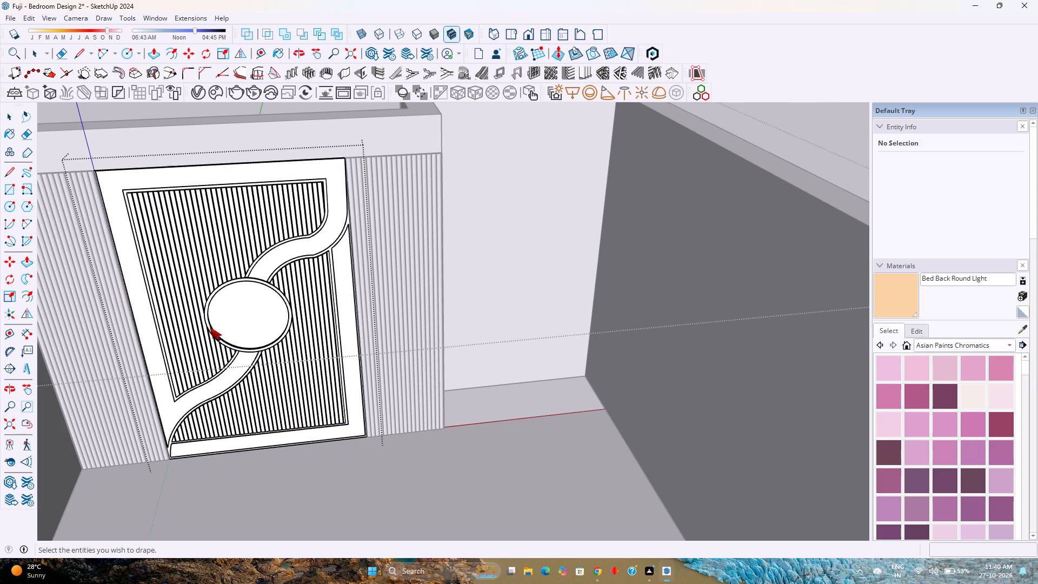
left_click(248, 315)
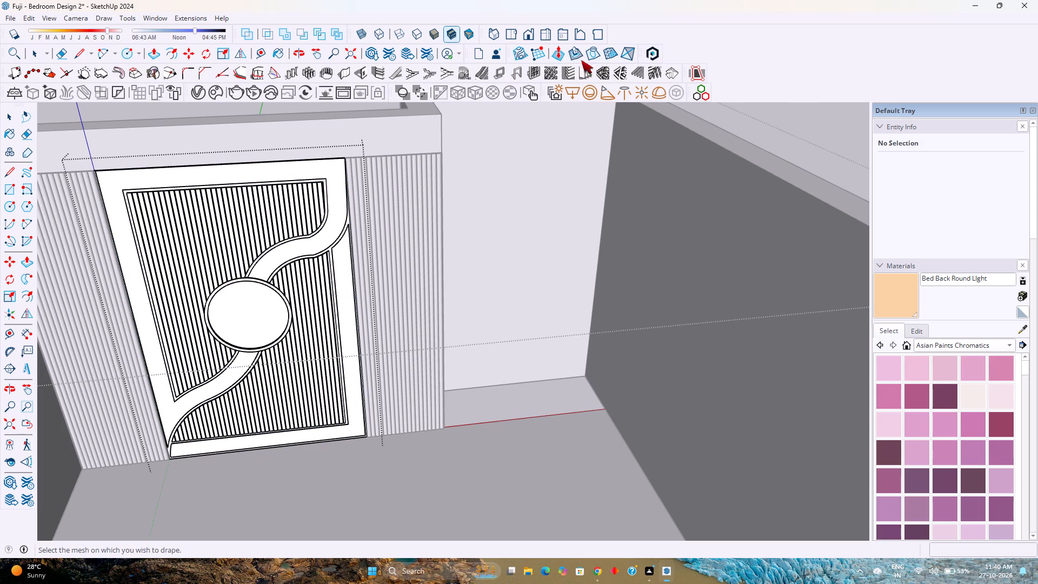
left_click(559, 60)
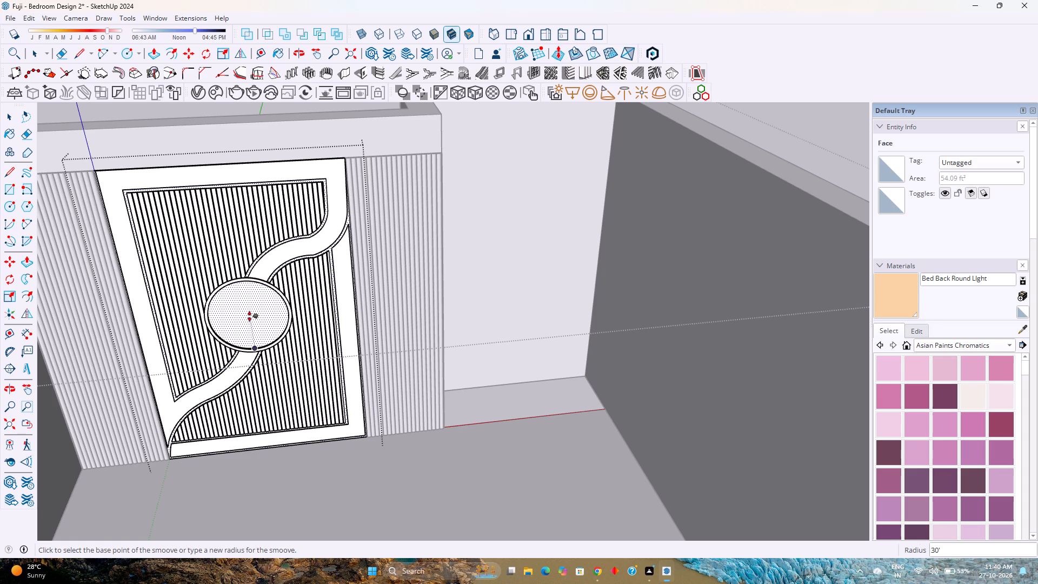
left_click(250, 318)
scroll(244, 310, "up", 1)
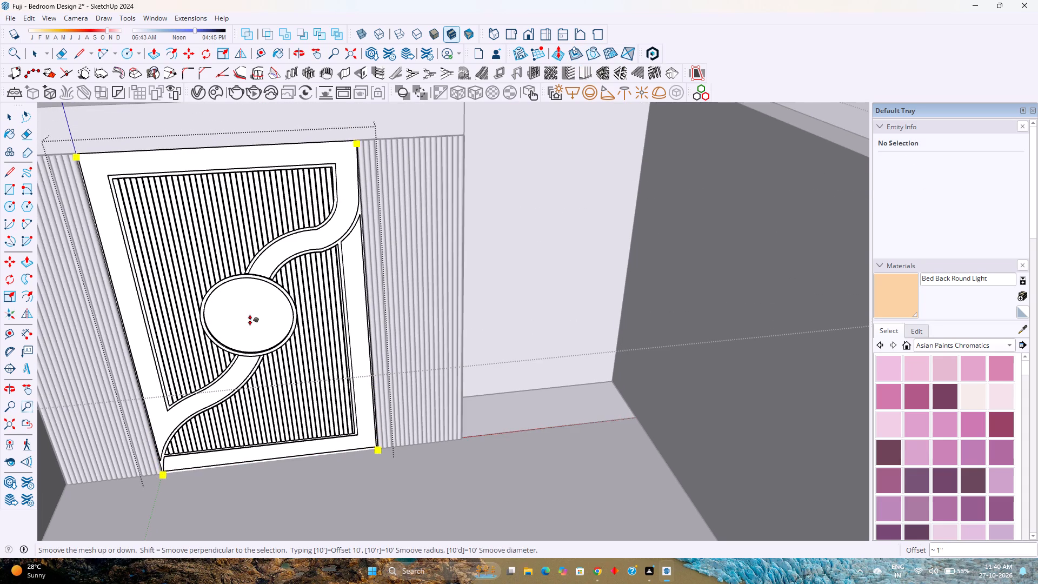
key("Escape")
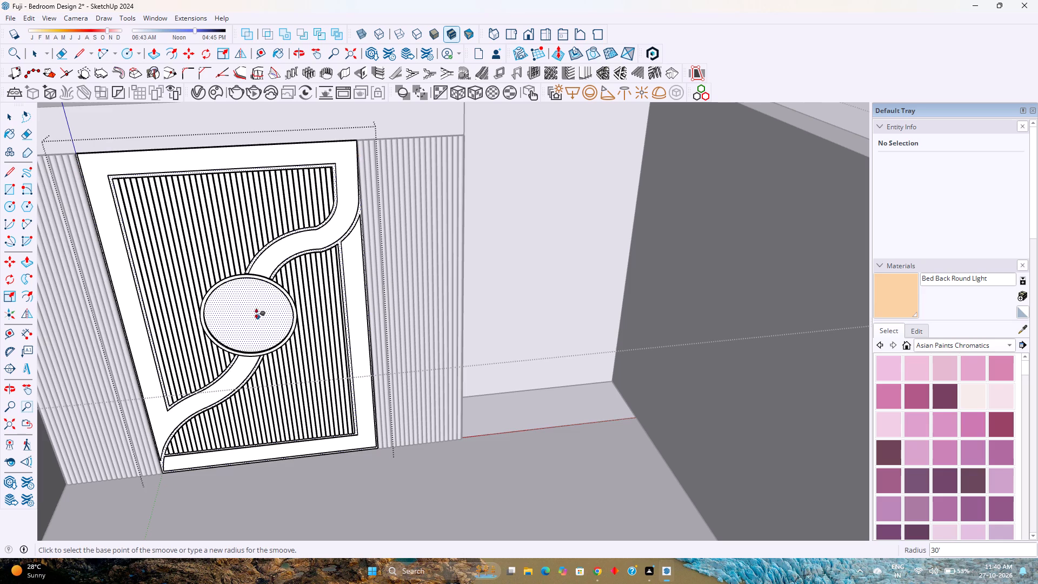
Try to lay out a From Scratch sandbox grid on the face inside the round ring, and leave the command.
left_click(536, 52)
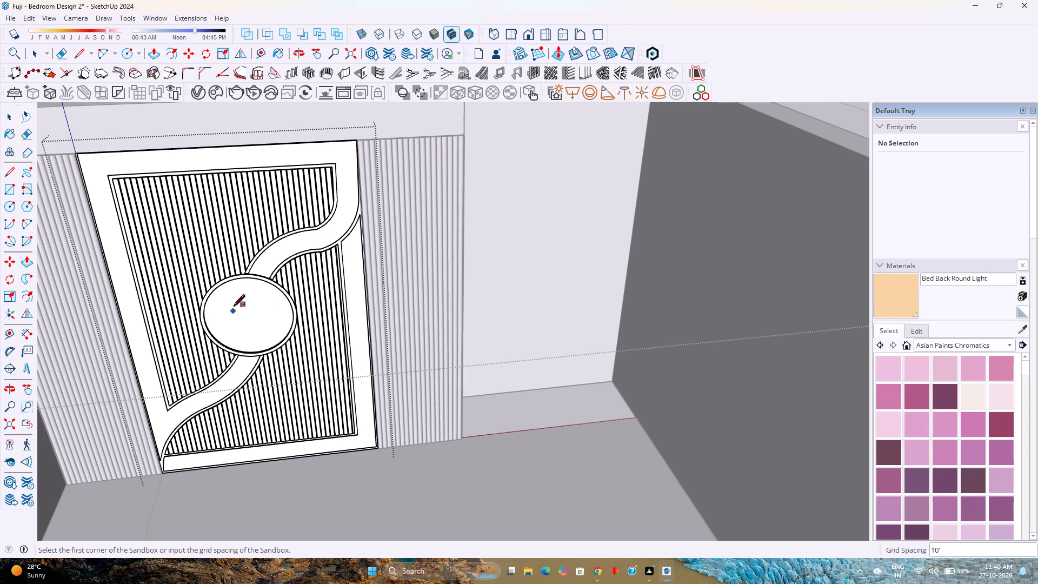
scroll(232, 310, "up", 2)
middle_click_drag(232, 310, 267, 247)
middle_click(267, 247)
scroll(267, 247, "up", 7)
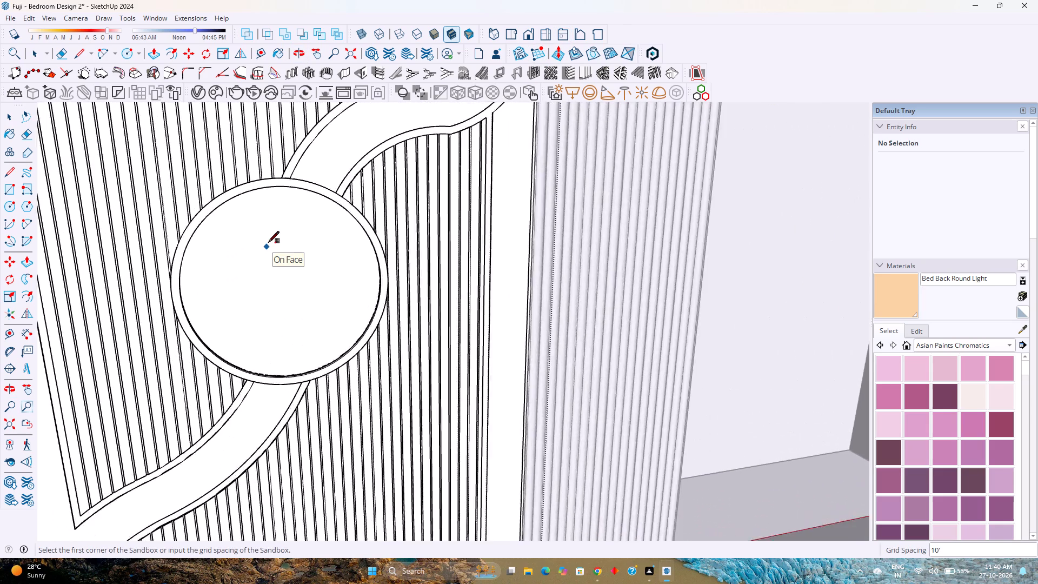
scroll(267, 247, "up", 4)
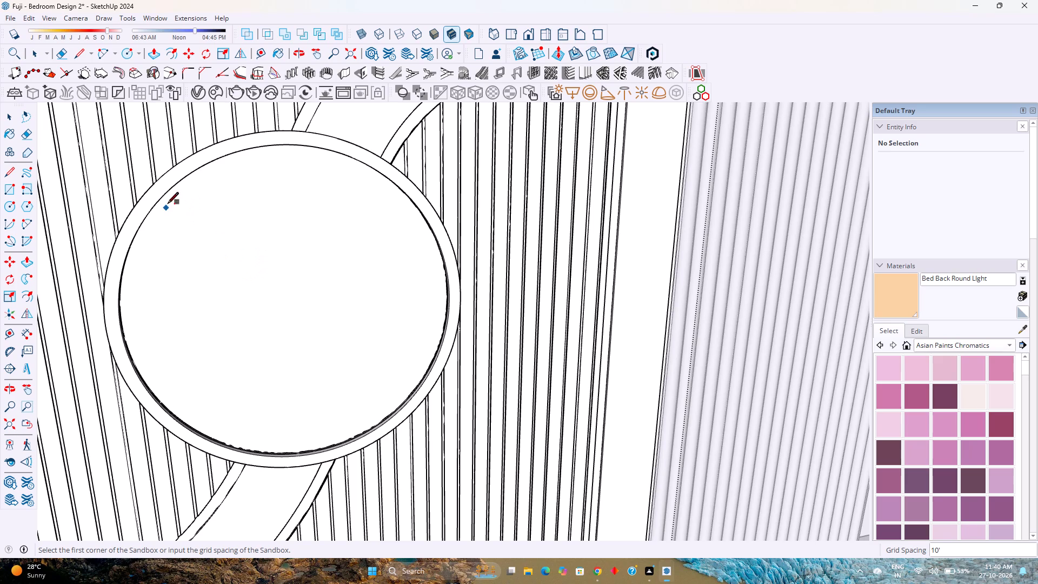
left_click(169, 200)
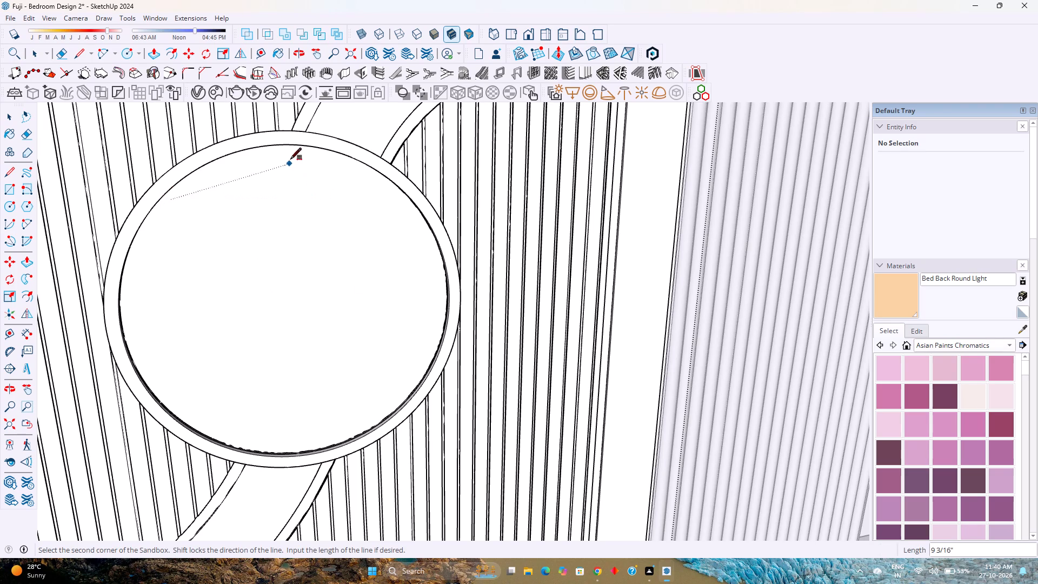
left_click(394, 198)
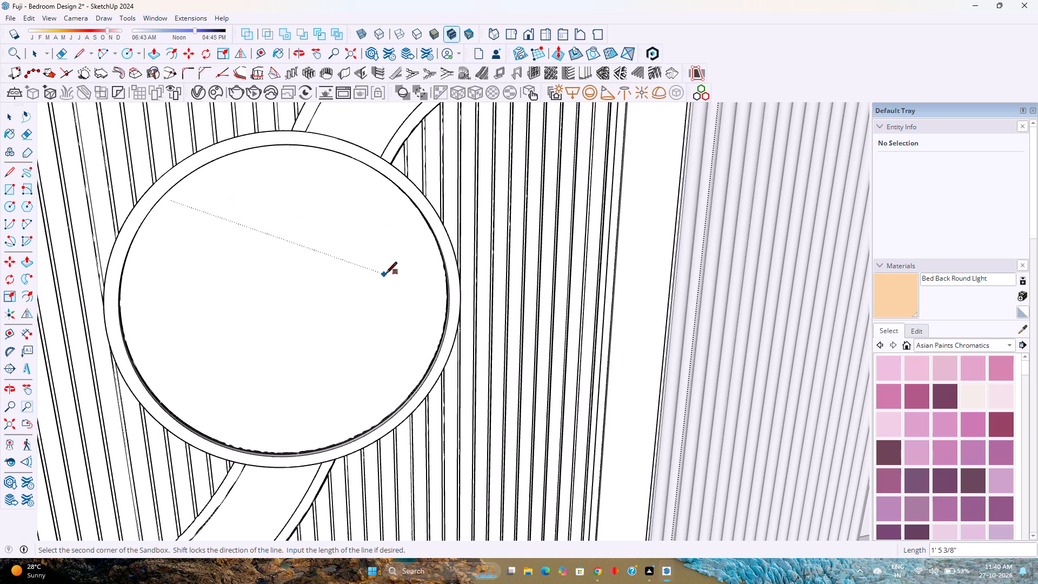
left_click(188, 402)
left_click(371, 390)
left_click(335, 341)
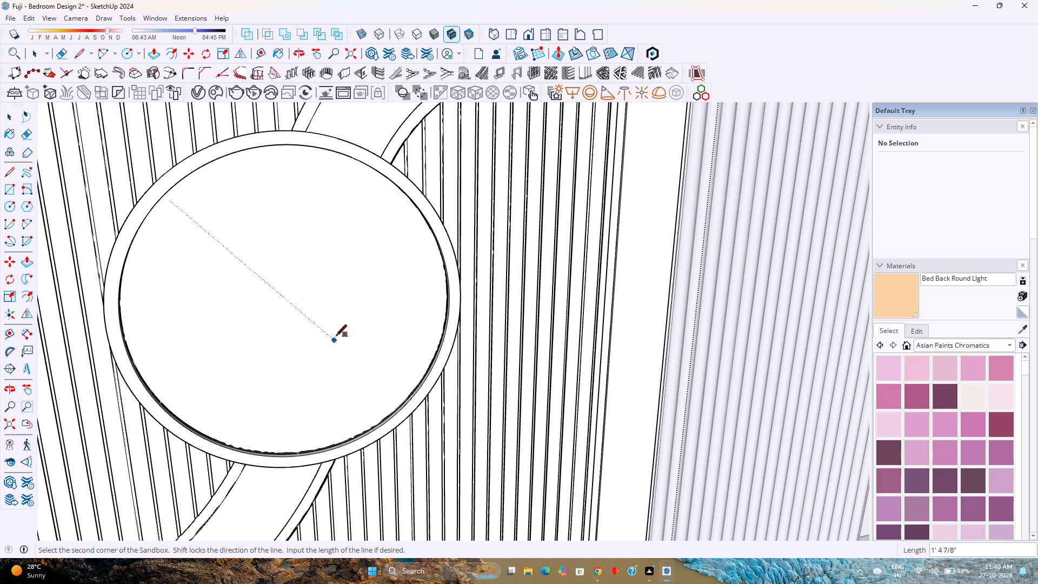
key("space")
Close the decorative panel's group and save the model.
scroll(334, 341, "down", 3)
key("Escape")
scroll(334, 341, "down", 11)
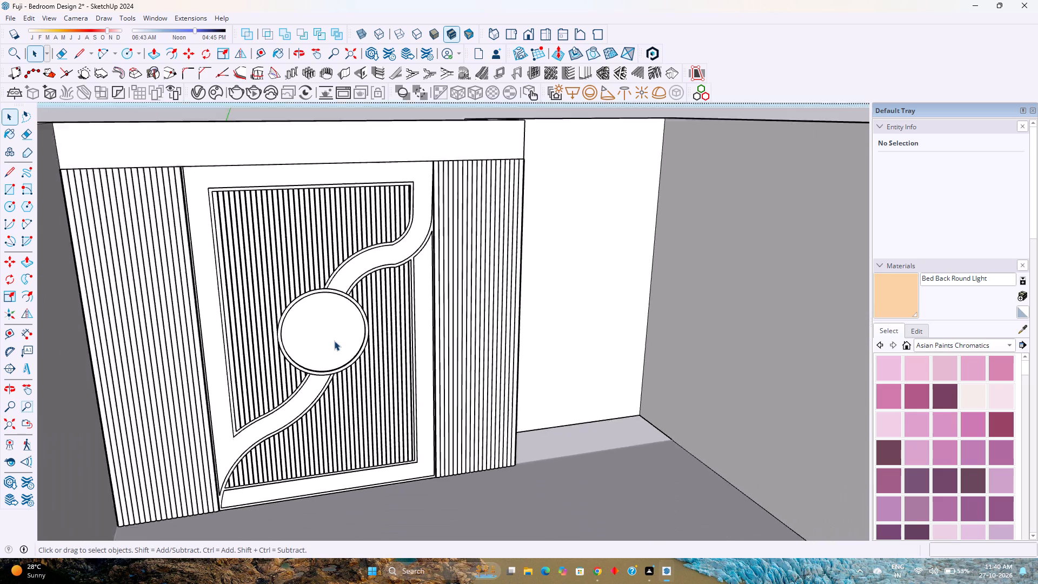
scroll(334, 341, "down", 7)
middle_click_drag(723, 375, 679, 324)
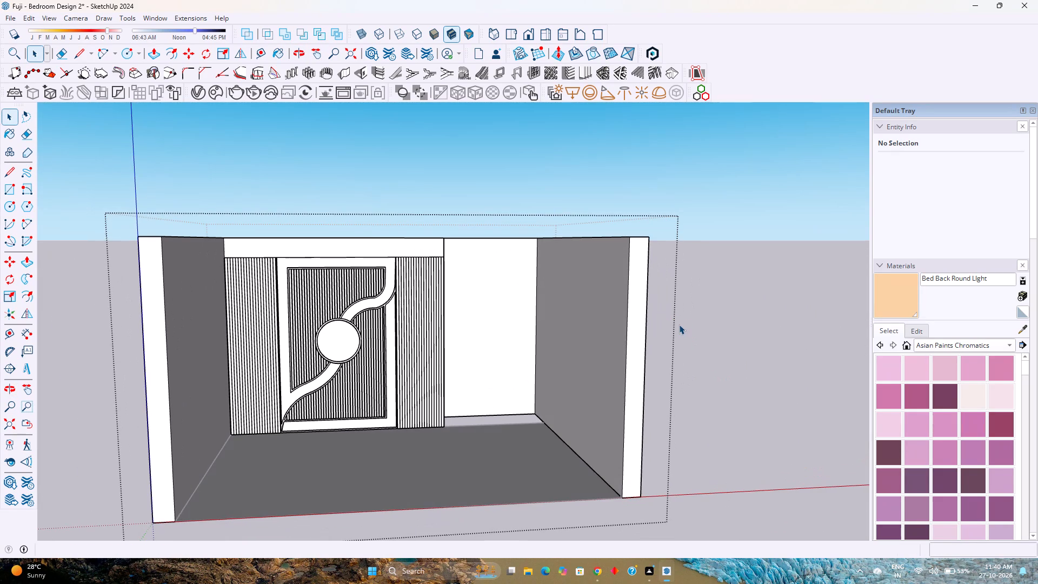
key("ctrl+s")
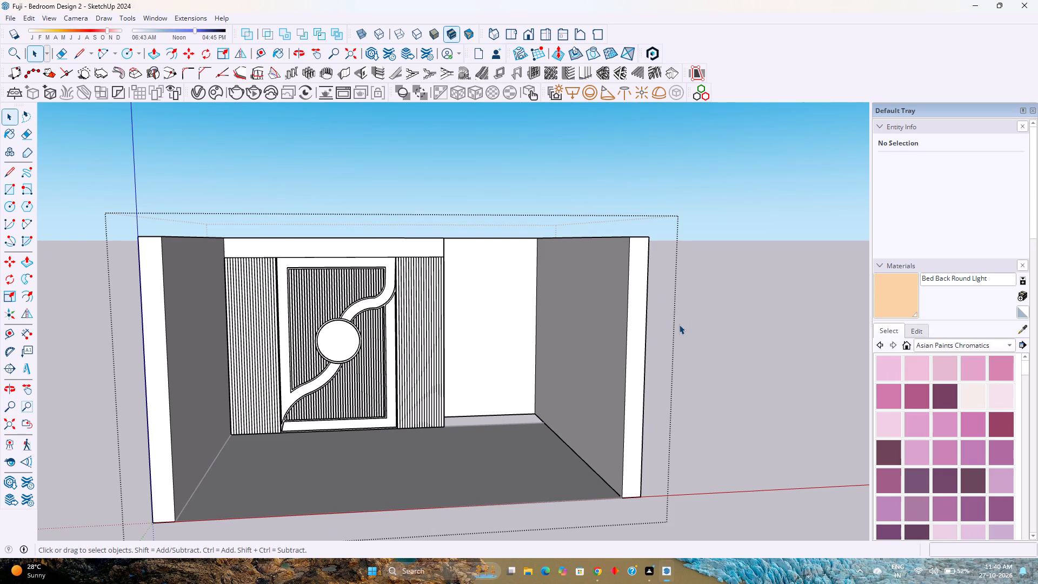
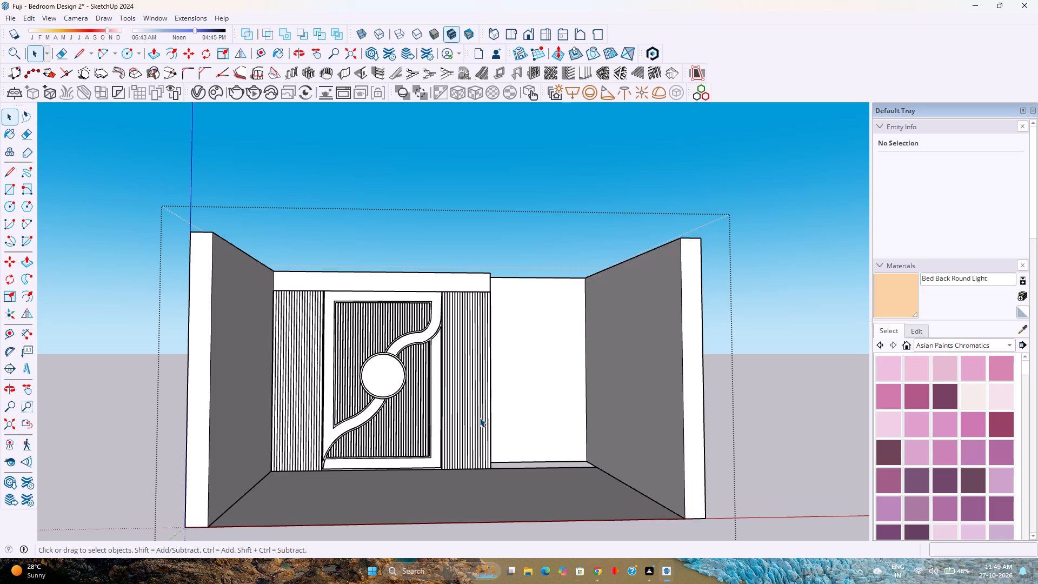
Examine the decorative panel wall up close and in relation to the surrounding bedroom walls.
scroll(471, 425, "down", 2)
scroll(471, 425, "up", 2)
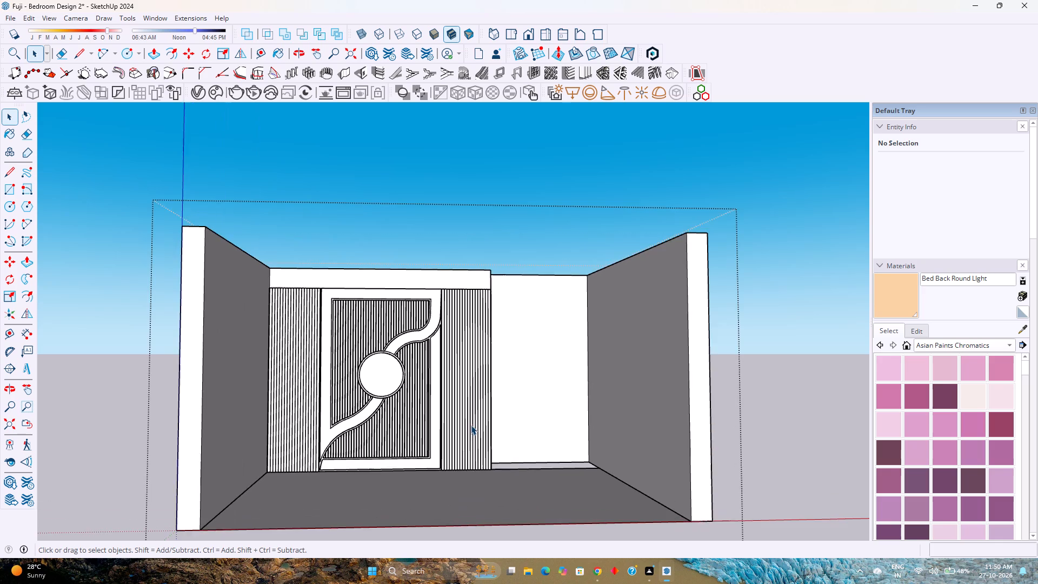
middle_click_drag(439, 401, 475, 467)
scroll(317, 339, "up", 8)
scroll(371, 354, "down", 2)
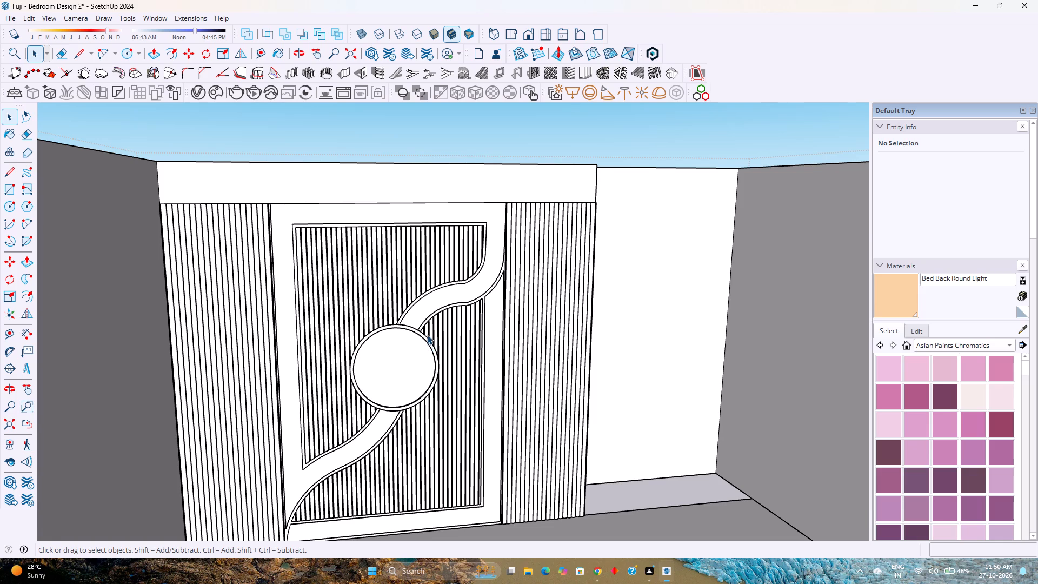
scroll(427, 335, "down", 6)
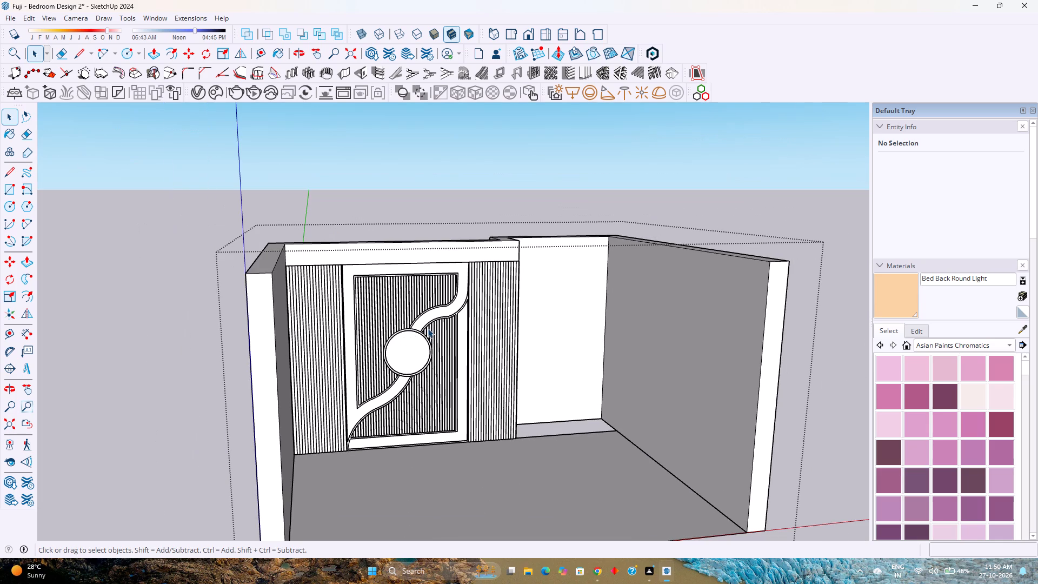
Place two vertical guides on the blank side wall beside the panel, one 2'6" from the panel-wall corner and another 6' beyond it.
middle_click_drag(436, 327, 390, 321)
middle_click(390, 321)
middle_click(390, 321)
scroll(390, 321, "down", 3)
middle_click_drag(541, 340, 450, 343)
middle_click(450, 343)
scroll(450, 343, "down", 3)
scroll(420, 369, "up", 5)
middle_click_drag(414, 364, 318, 389)
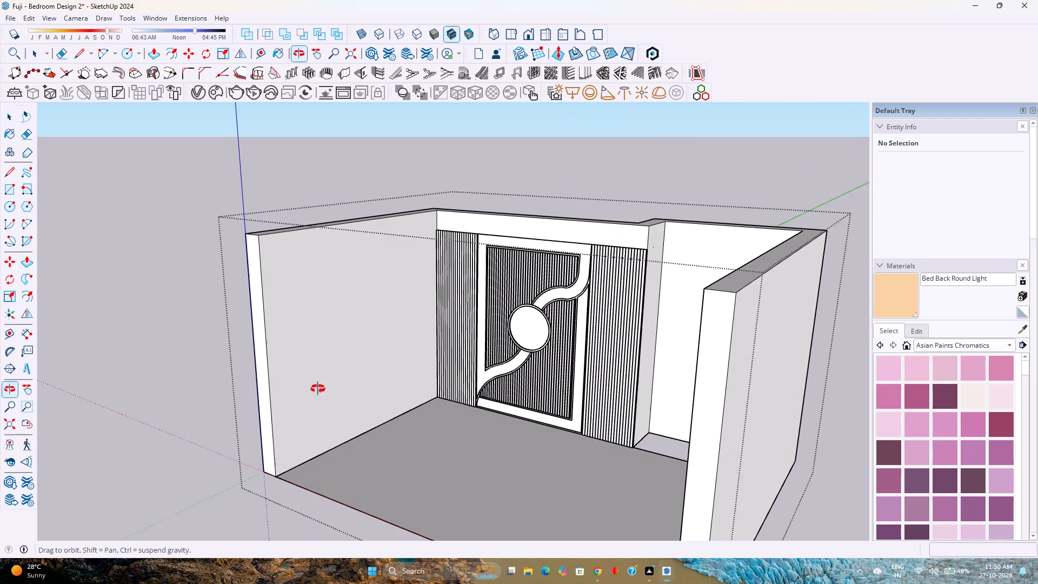
middle_click_drag(318, 389, 317, 389)
middle_click(317, 389)
double_click(415, 341)
scroll(384, 342, "up", 3)
left_click(384, 342)
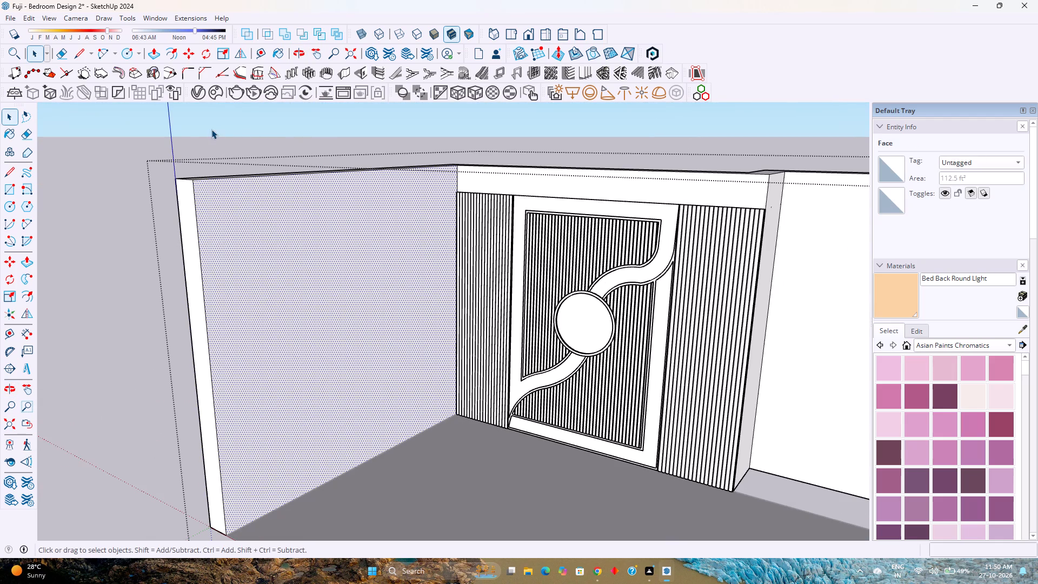
left_click(255, 52)
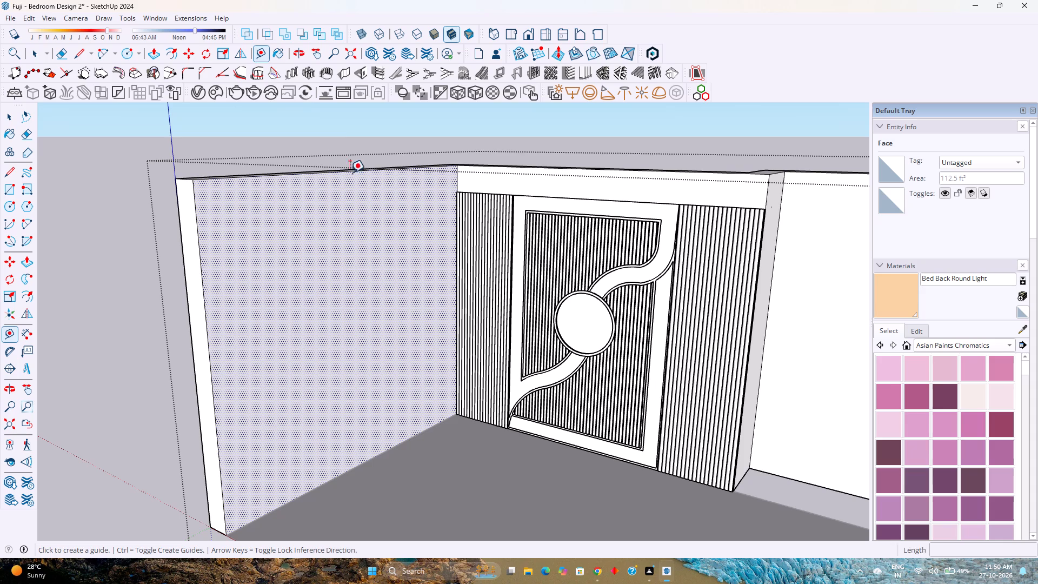
left_click(457, 175)
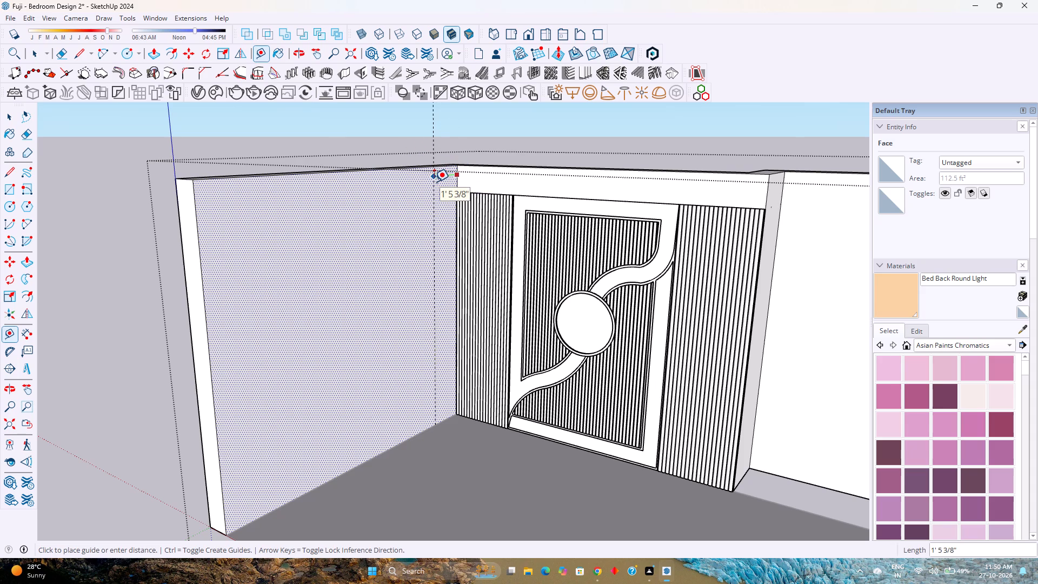
type("2'")
key("Return")
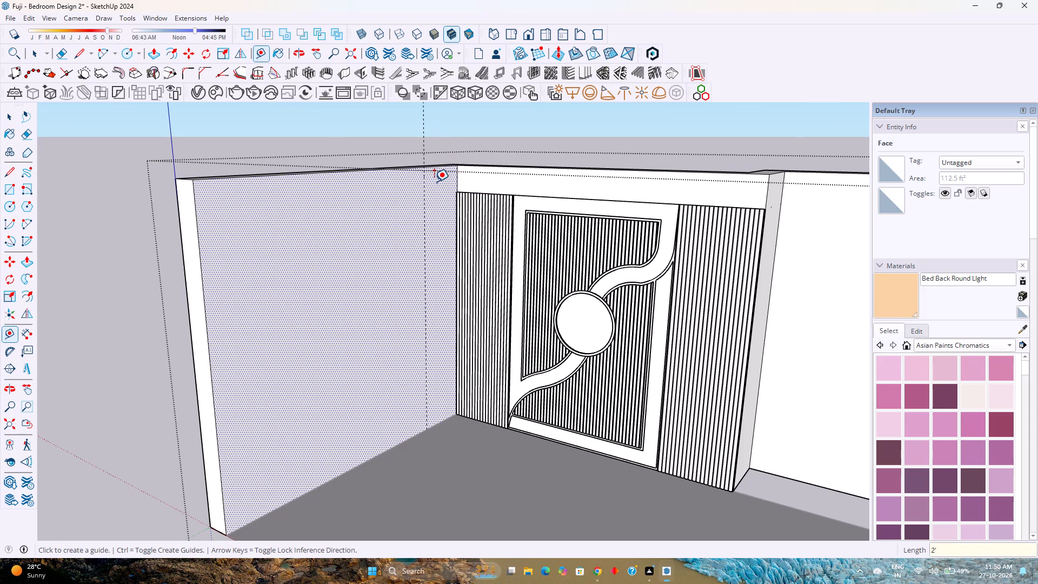
type("2'6\"")
key("Return")
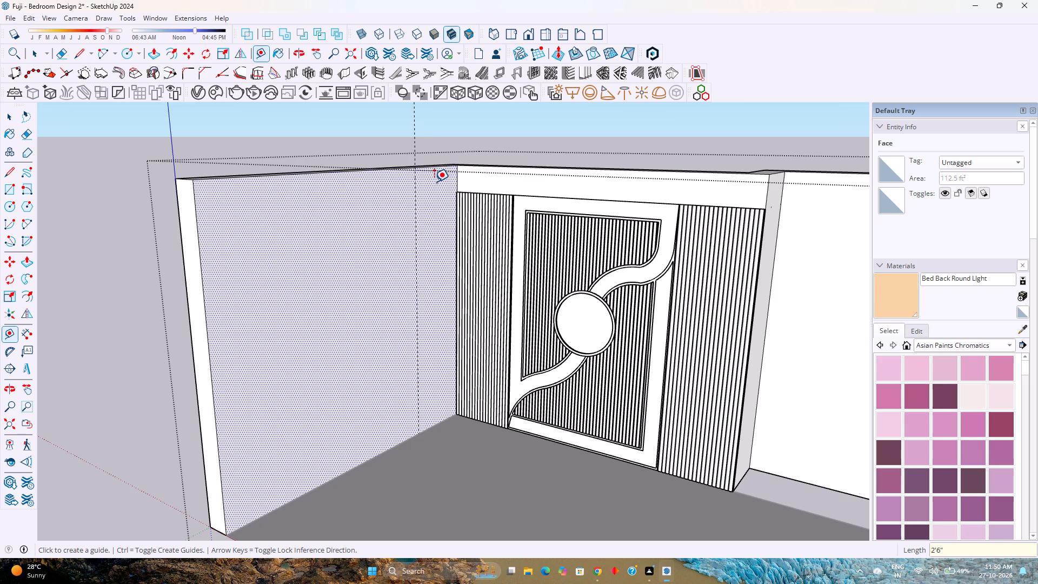
left_click(414, 225)
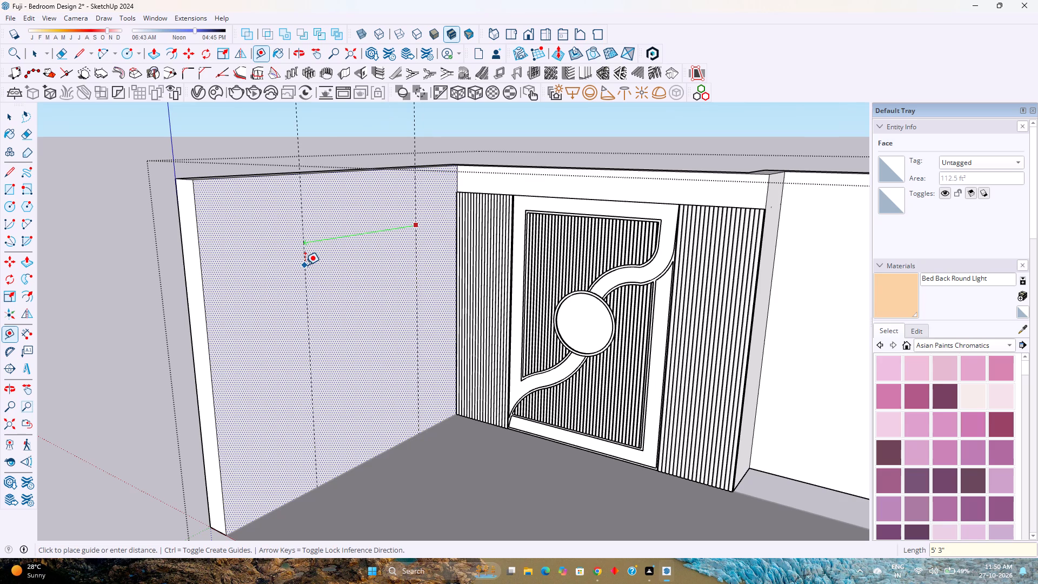
type("6'")
key("Return")
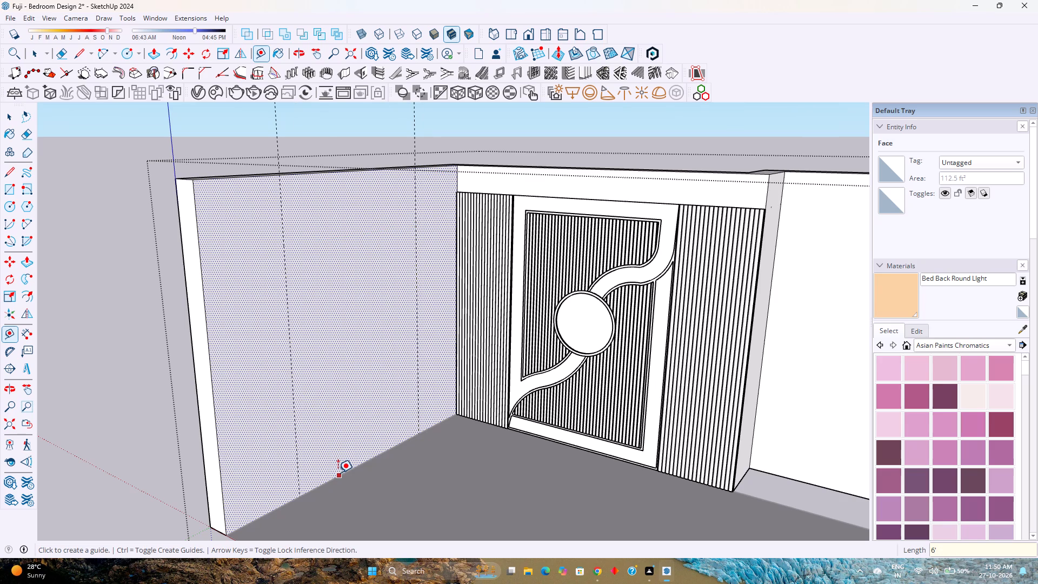
Add horizontal guides on the side wall, 6" above the floor edge and 1'6" below the wall's top edge.
left_click(338, 473)
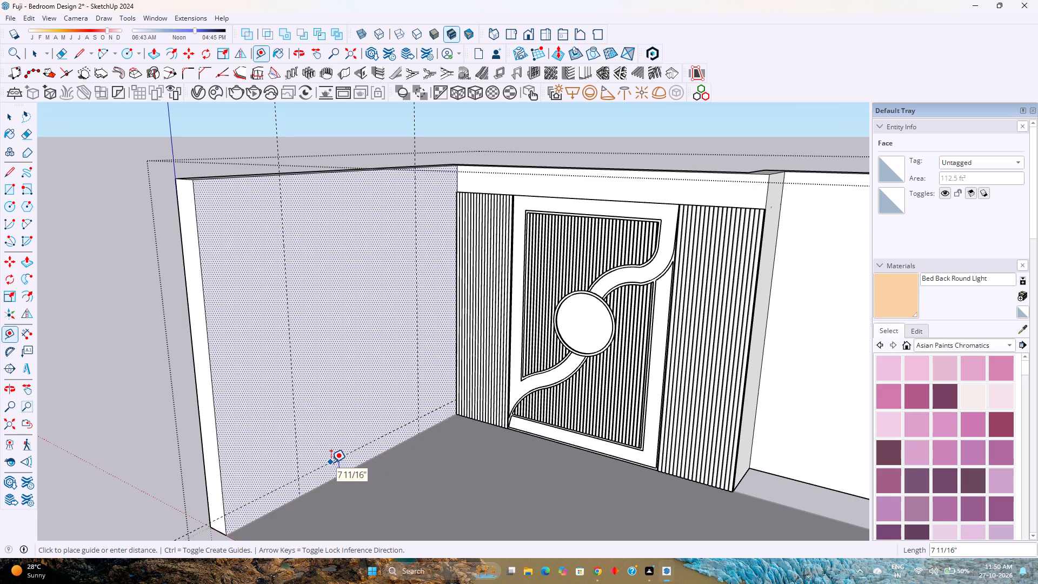
key("6")
key("Return")
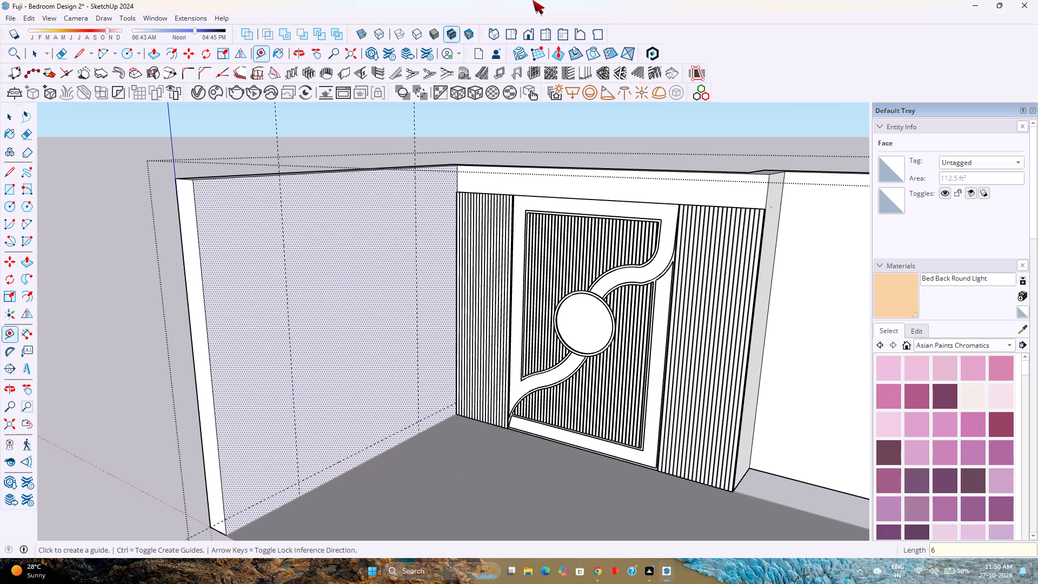
left_click(307, 174)
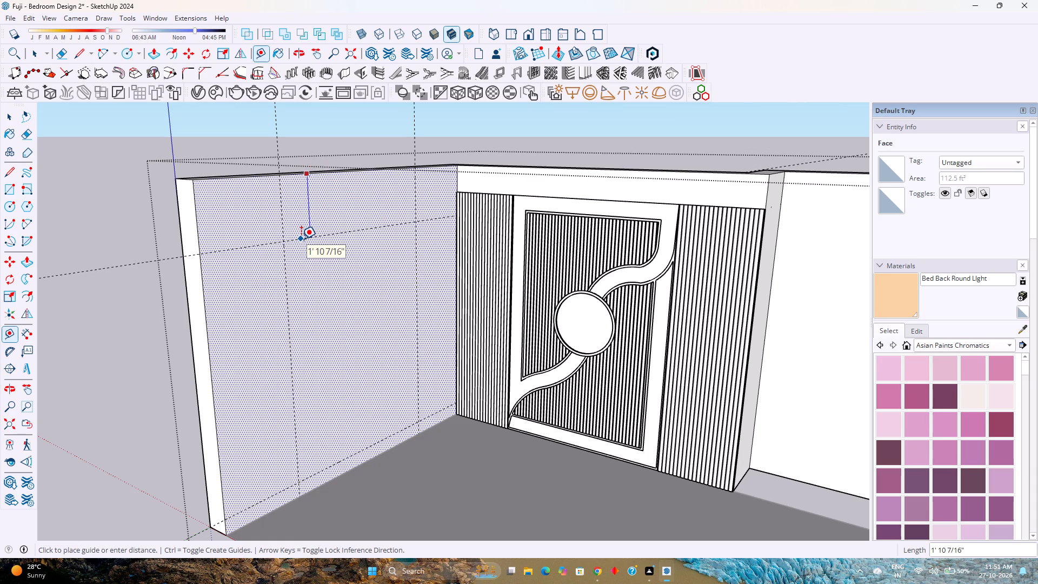
type("1'6\"")
key("Return")
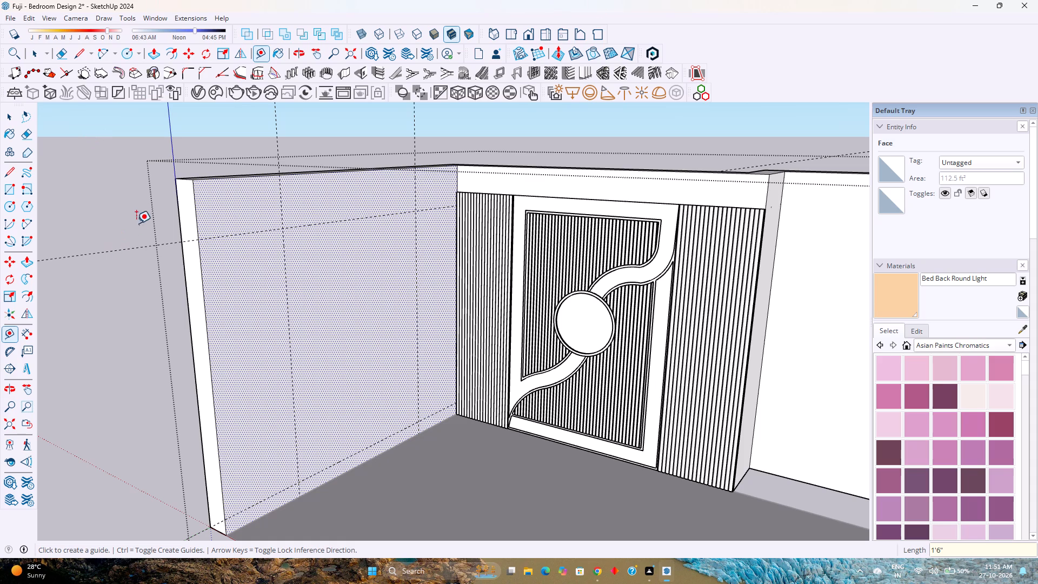
Draw a 6' by 8' rectangle between the guide intersections and push it 9" through the side wall to cut an opening.
key("r")
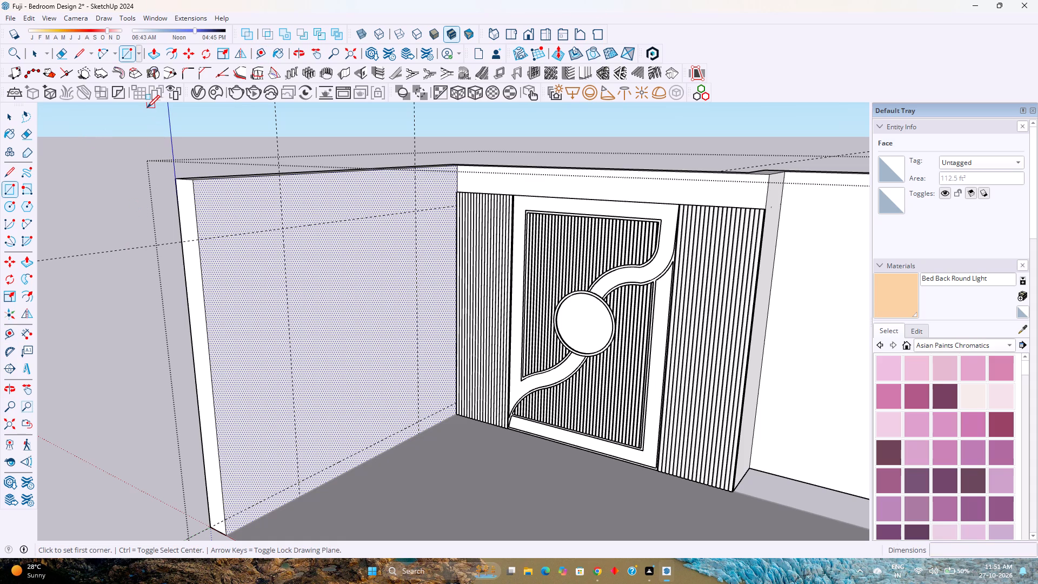
left_click(415, 210)
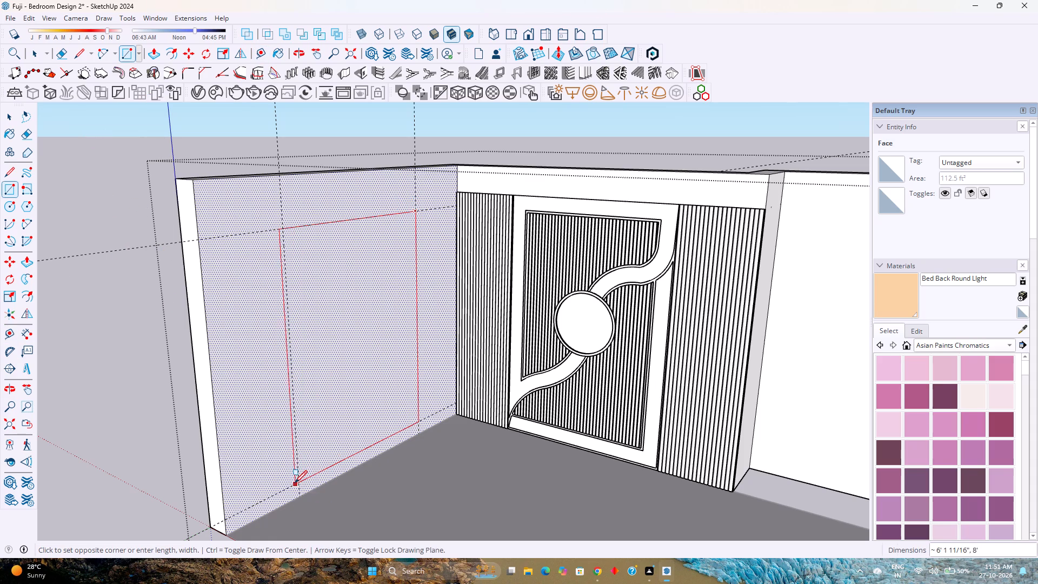
left_click(298, 485)
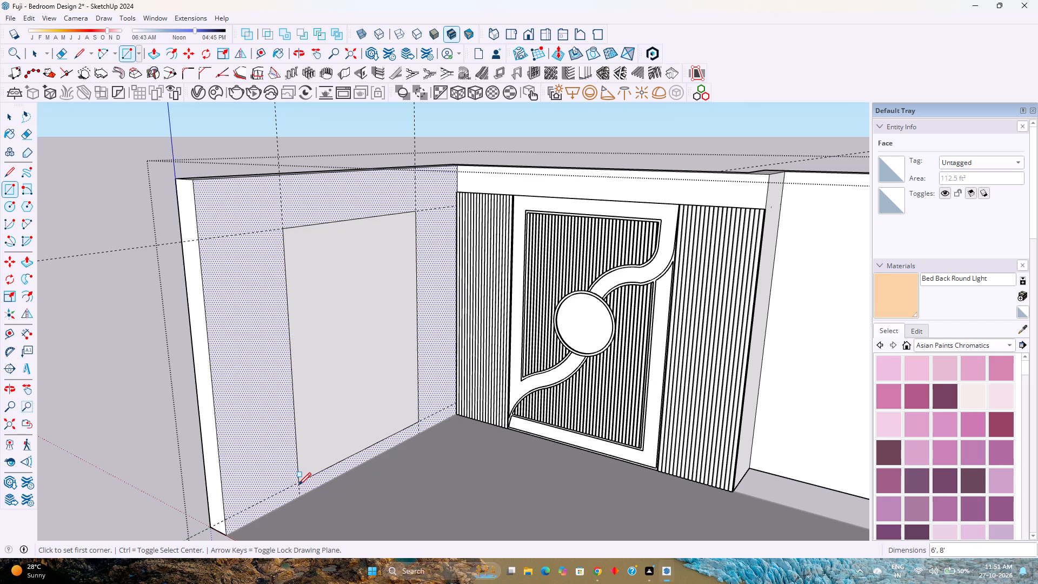
key("p")
key("Escape")
left_click(338, 398)
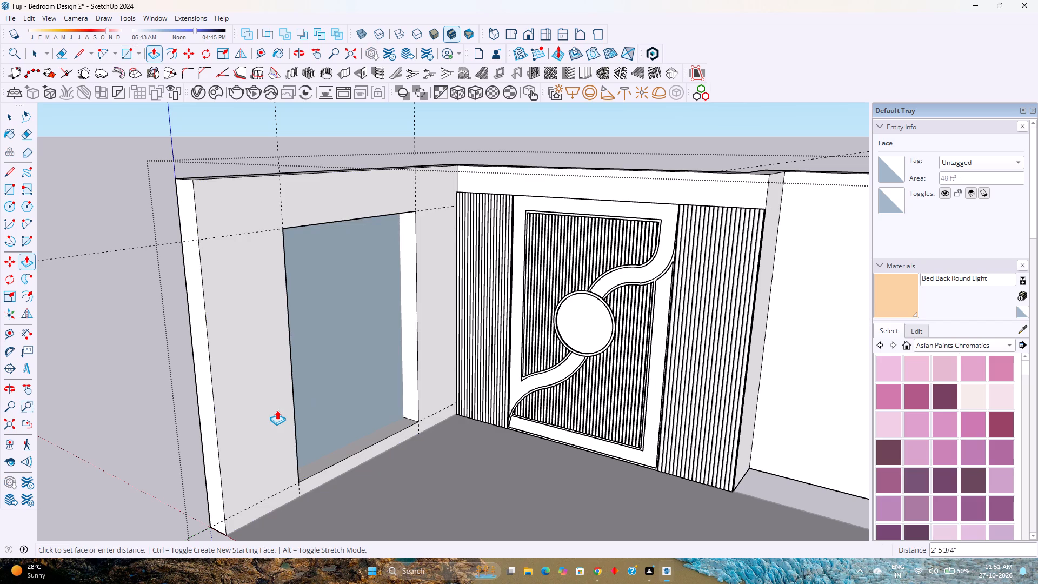
left_click(198, 413)
Delete all guides from the model.
middle_click_drag(329, 367, 346, 370)
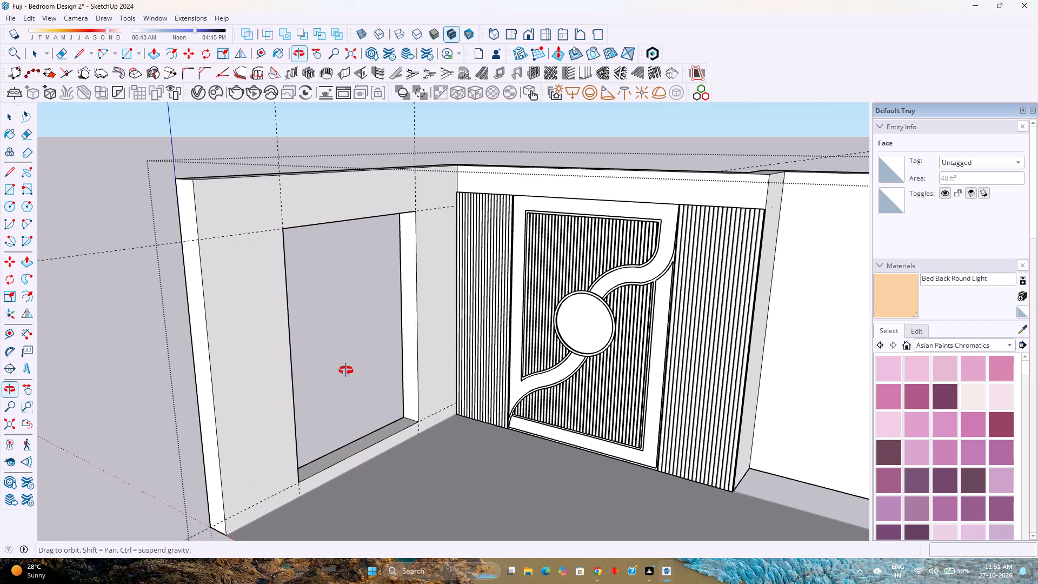
middle_click_drag(346, 370, 298, 369)
middle_click(298, 369)
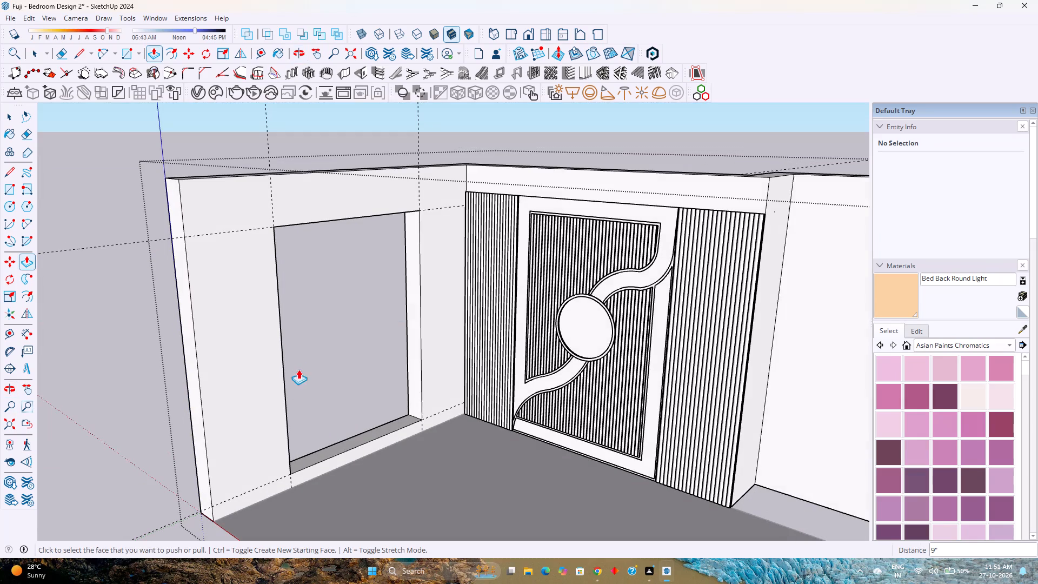
left_click(34, 18)
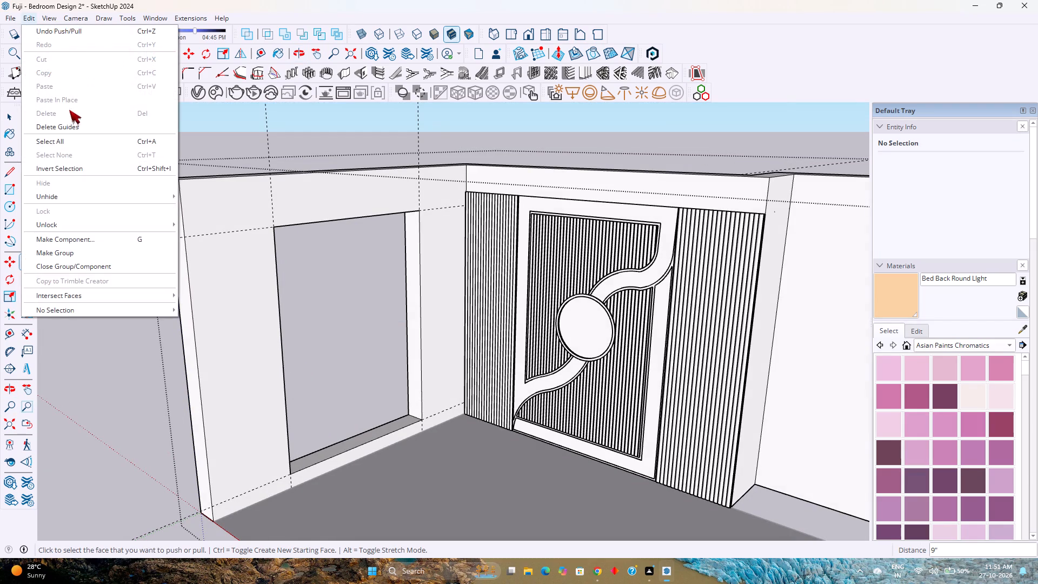
left_click(77, 124)
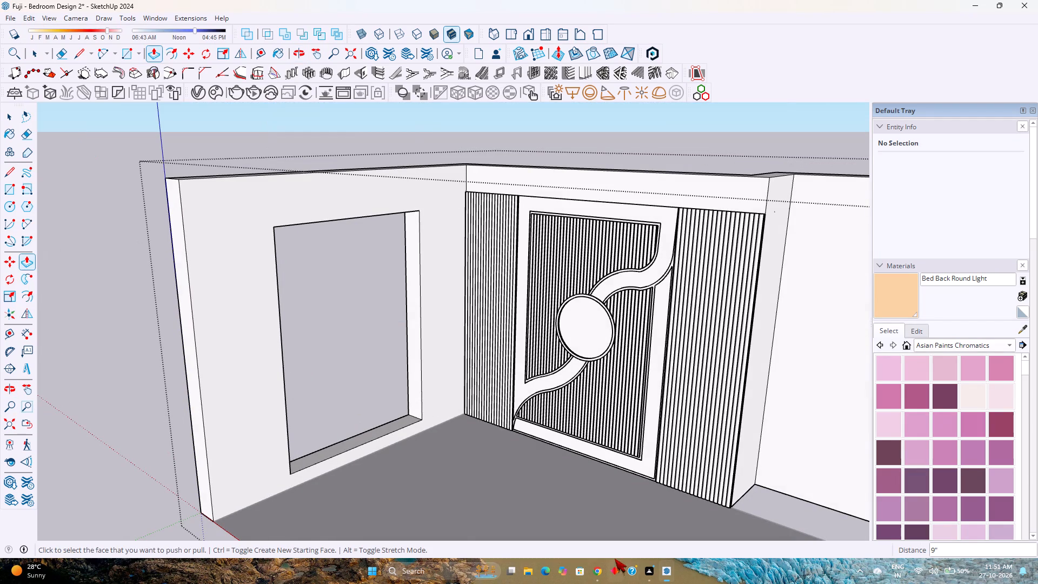
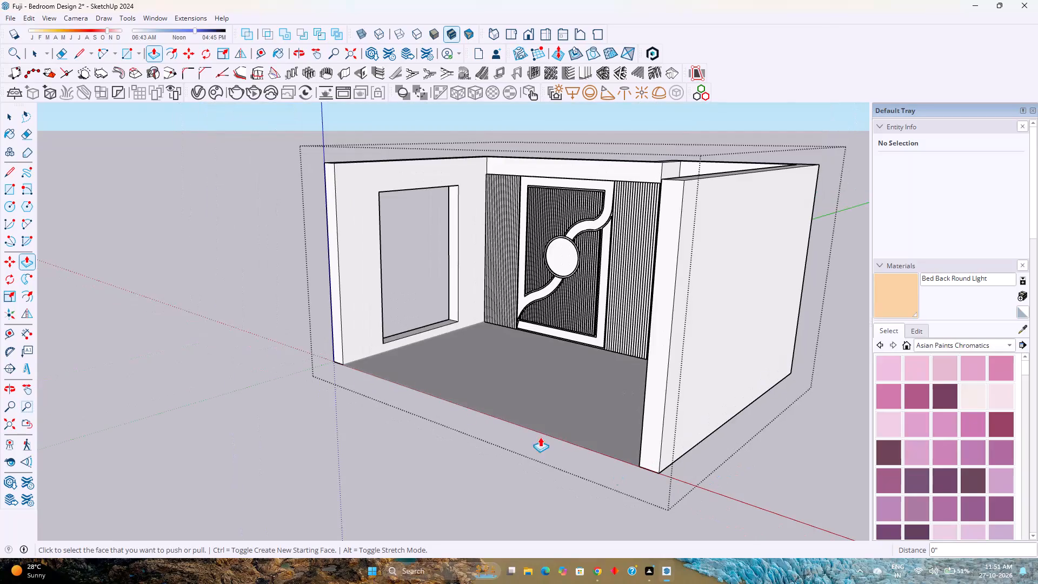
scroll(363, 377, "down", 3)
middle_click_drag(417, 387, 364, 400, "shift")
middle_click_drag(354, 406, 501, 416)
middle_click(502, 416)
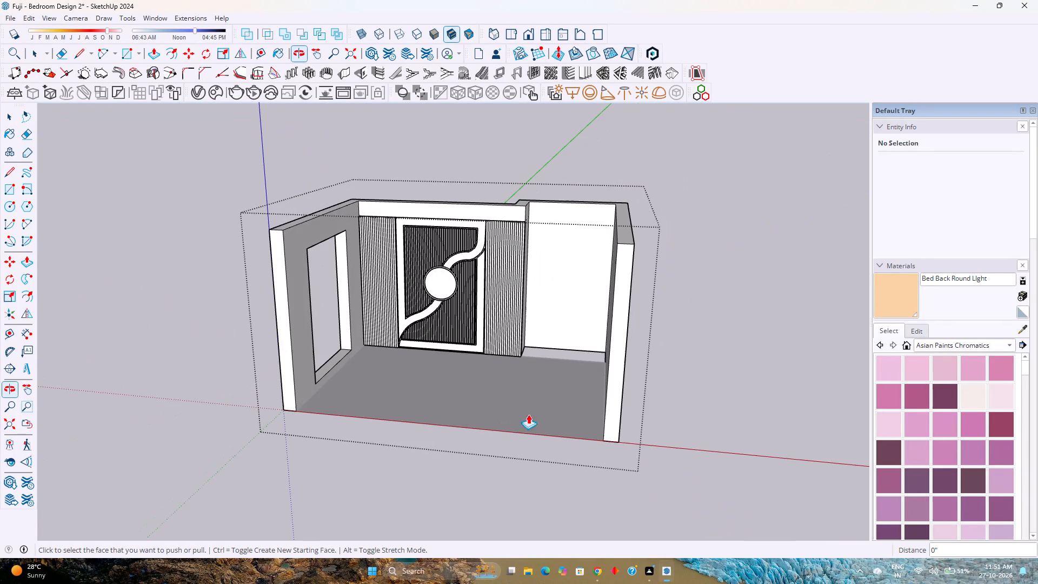
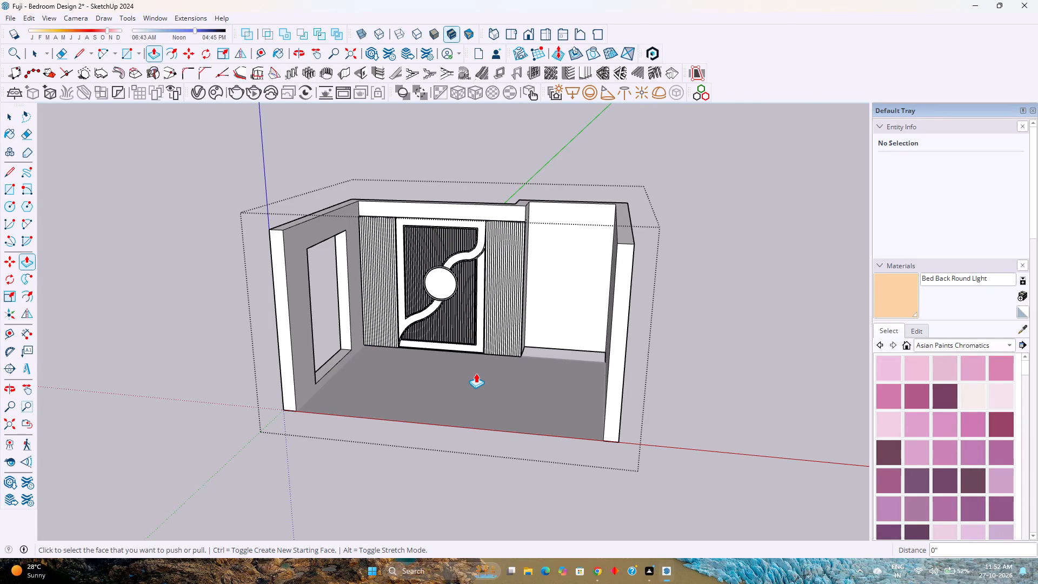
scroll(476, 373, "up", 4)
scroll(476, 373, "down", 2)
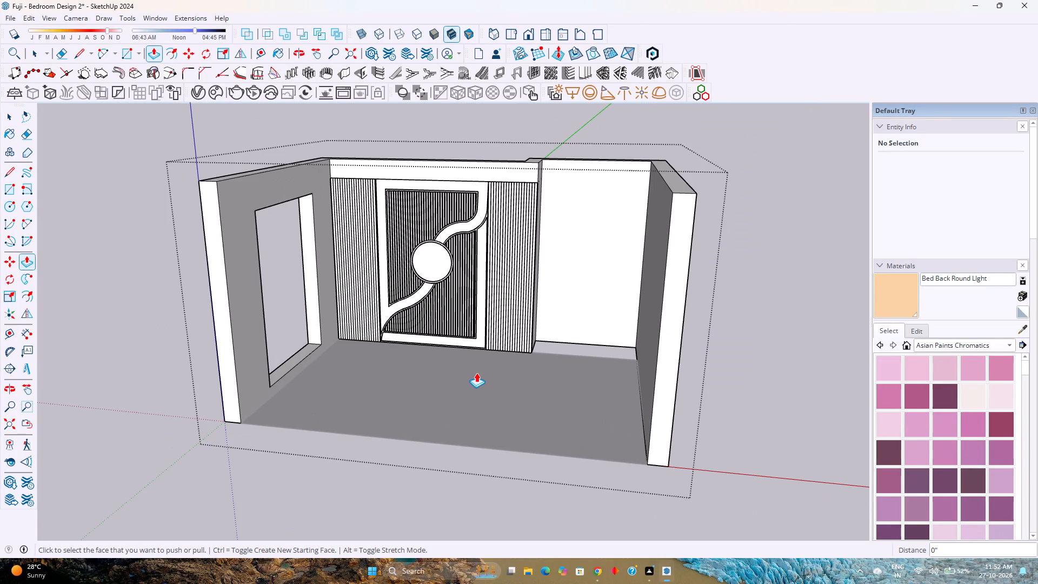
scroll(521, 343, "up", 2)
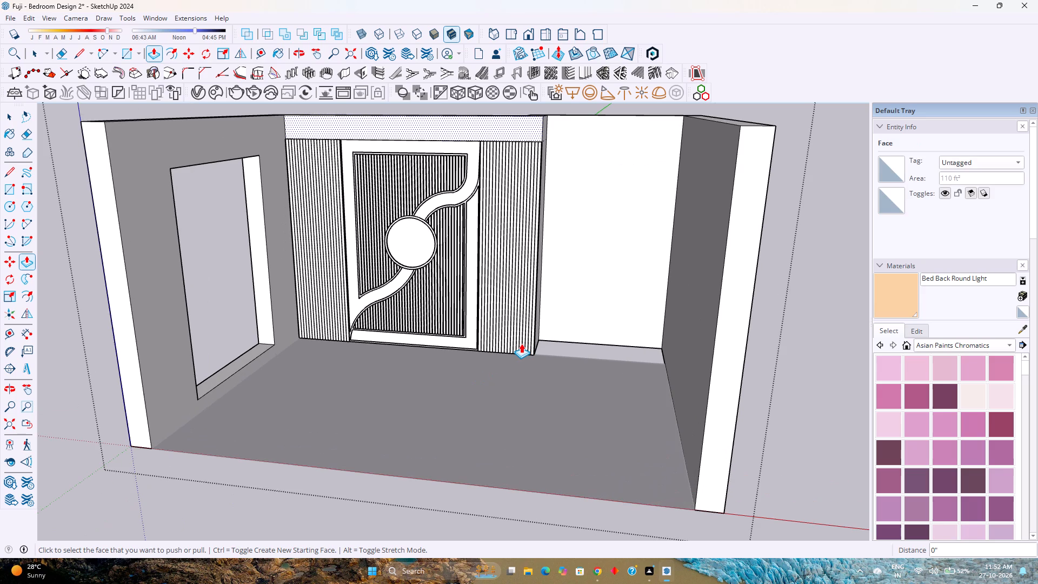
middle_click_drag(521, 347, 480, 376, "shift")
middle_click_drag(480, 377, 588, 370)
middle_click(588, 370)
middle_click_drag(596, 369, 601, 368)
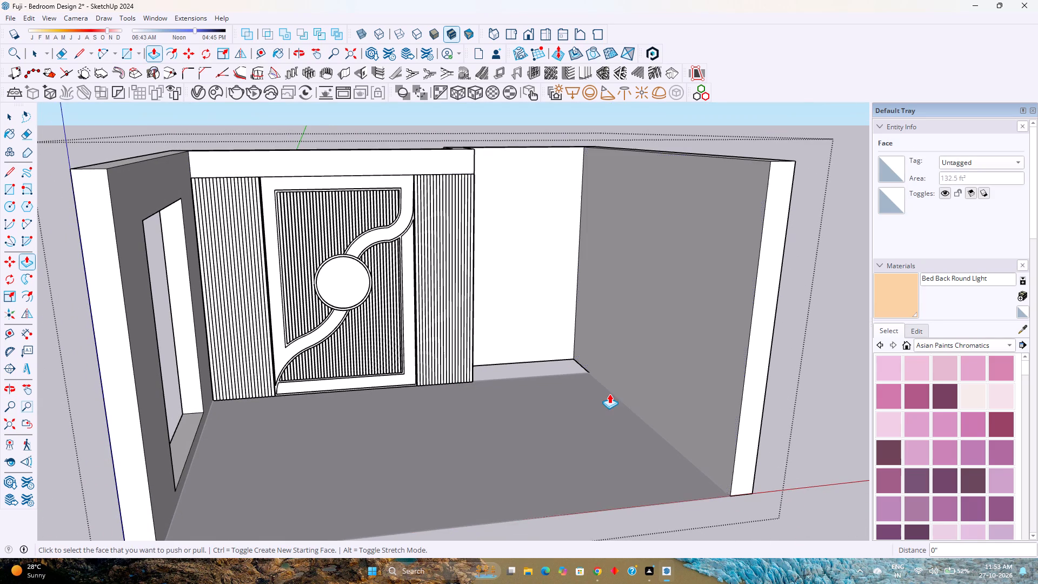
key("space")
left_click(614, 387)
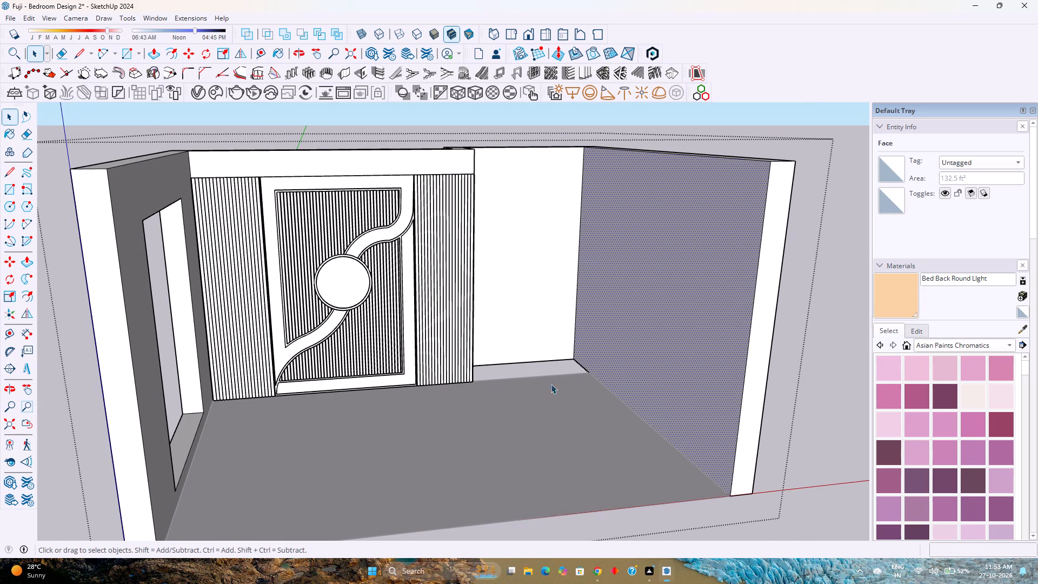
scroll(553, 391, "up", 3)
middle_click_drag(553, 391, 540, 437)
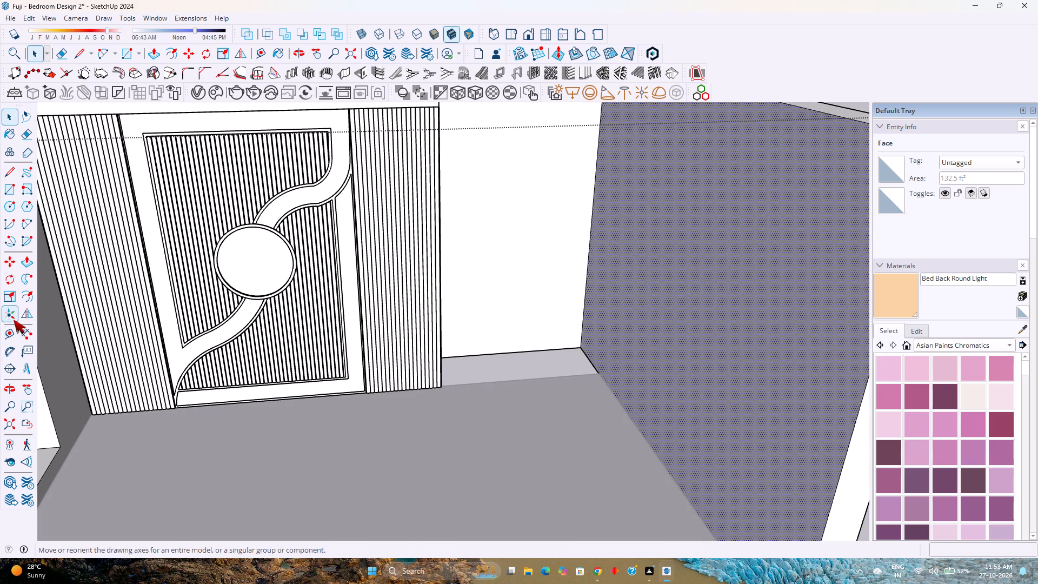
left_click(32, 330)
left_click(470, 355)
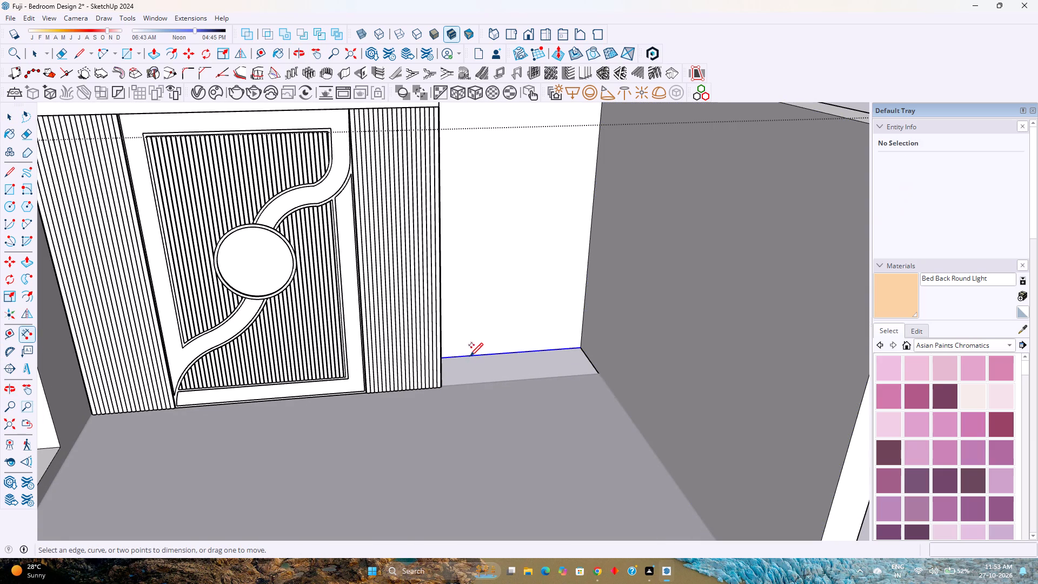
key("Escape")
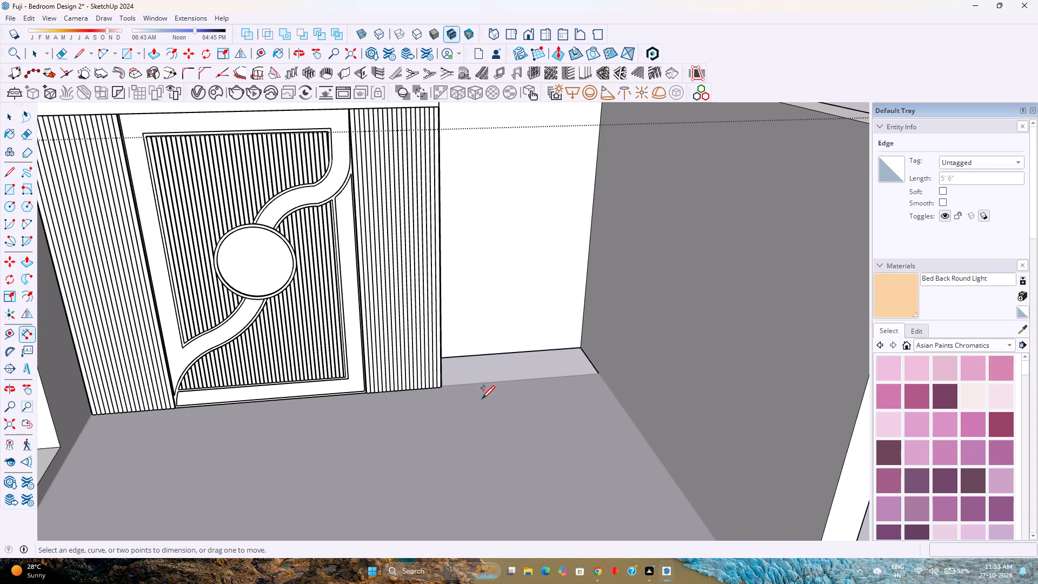
Push/Pull the outer face of the solid side wall opposite the window opening outward by 2'.
scroll(482, 398, "down", 2)
middle_click_drag(481, 398, 413, 406, "shift")
middle_click_drag(413, 406, 478, 381)
scroll(478, 381, "down", 1)
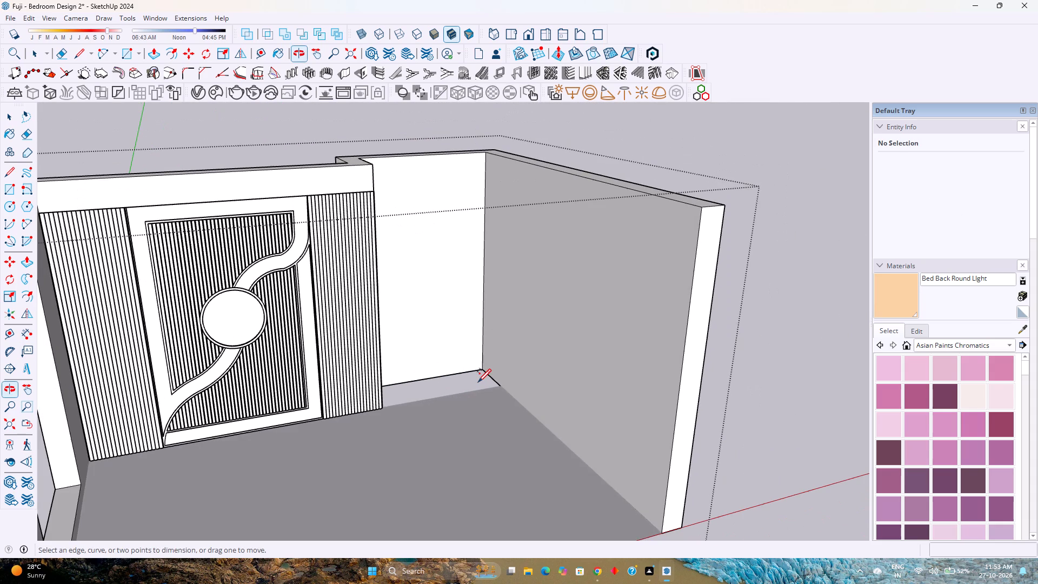
key("space")
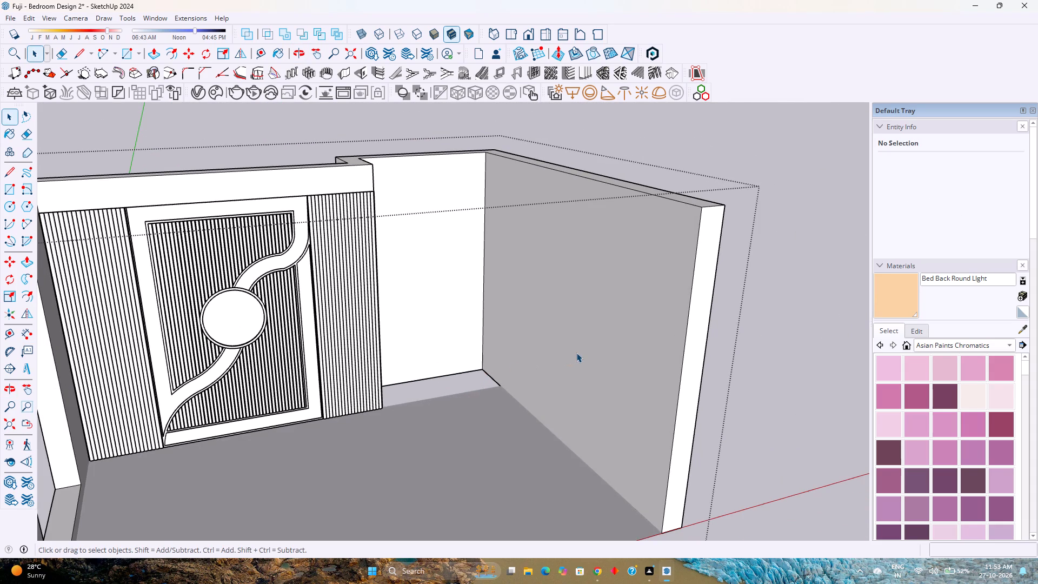
key("p")
scroll(595, 375, "down", 2)
middle_click_drag(593, 379, 323, 405)
middle_click(307, 404)
middle_click(307, 404)
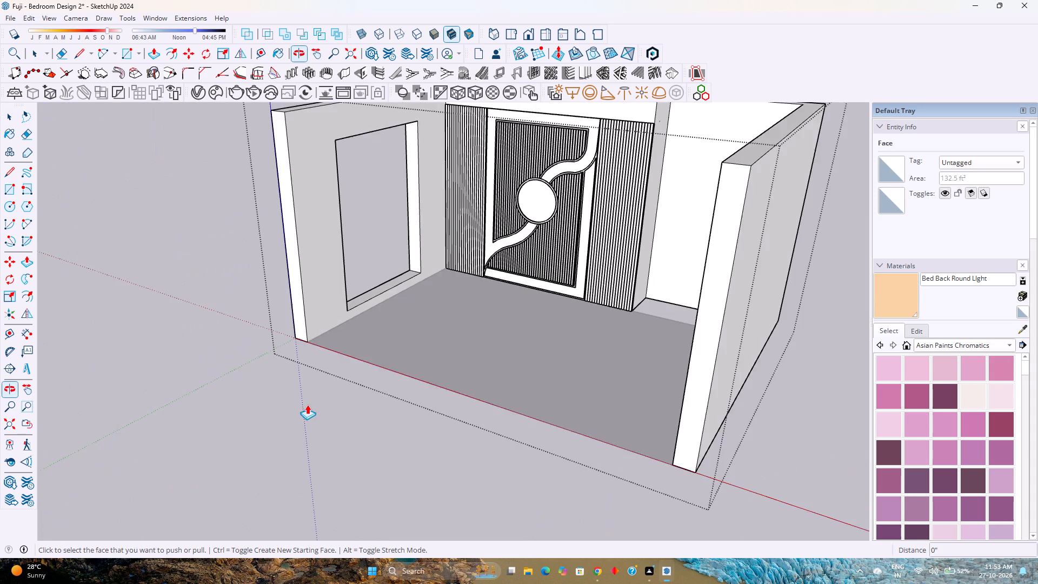
scroll(307, 404, "down", 1)
left_click(729, 304)
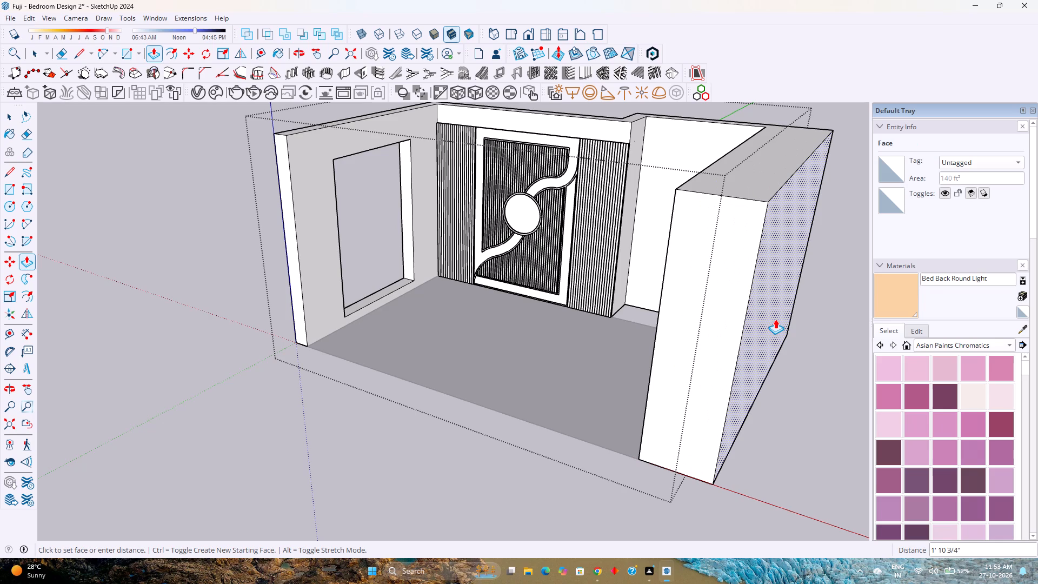
type("2'")
key("Return")
Push/Pull the inner face of the same solid side wall 2' back toward its outer face, widening the room.
middle_click_drag(663, 355, 911, 379)
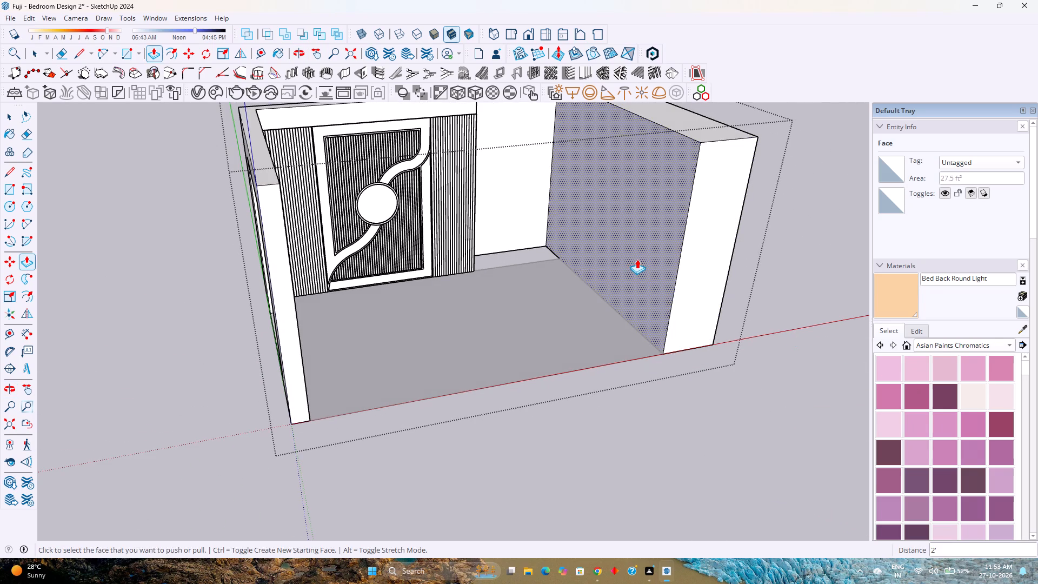
left_click(637, 259)
type("2'")
key("Return")
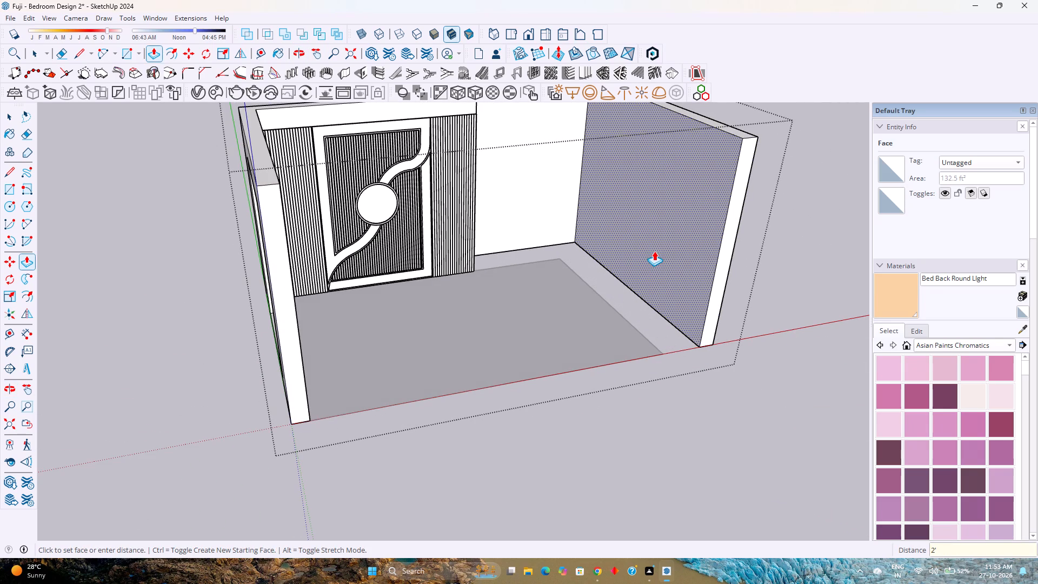
key("space")
key("Escape")
Make the room's floor face and its bounding edges into a group.
left_click(574, 326)
scroll(577, 320, "up", 3)
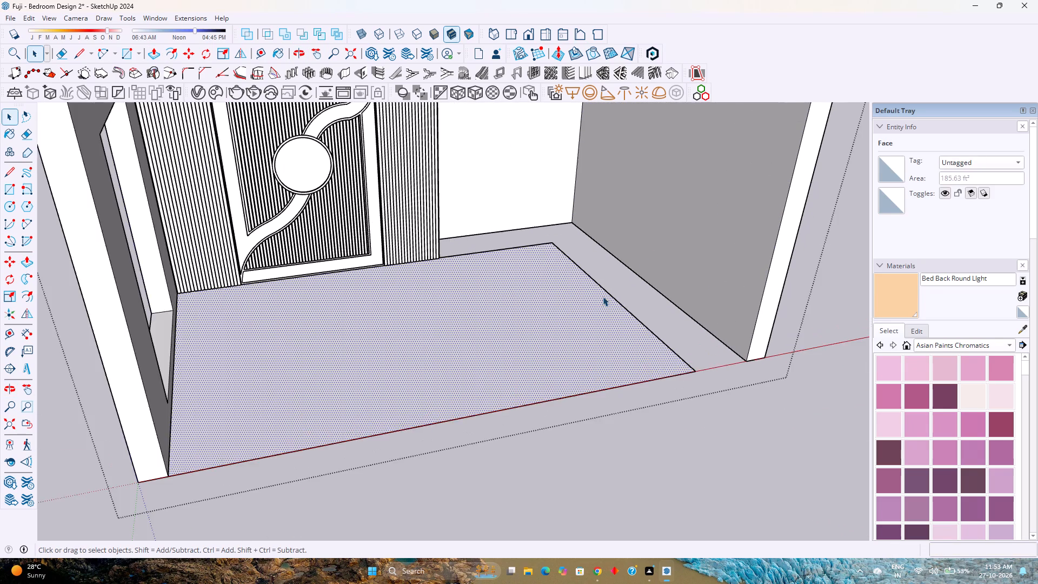
scroll(603, 296, "up", 1)
middle_click_drag(603, 296, 425, 323)
middle_click_drag(417, 323, 409, 321)
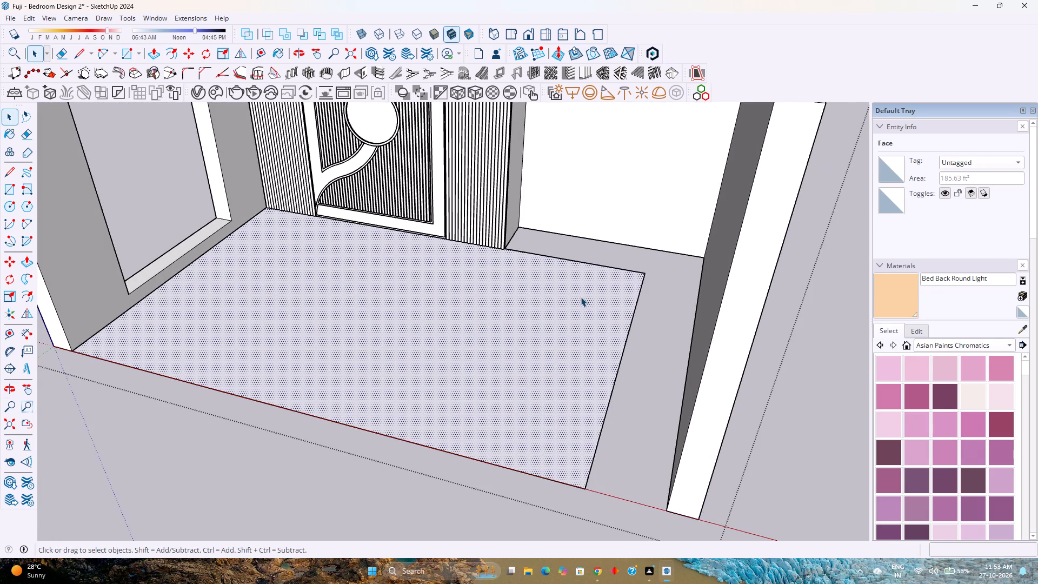
double_click(581, 297)
scroll(581, 297, "up", 1)
right_click(581, 297)
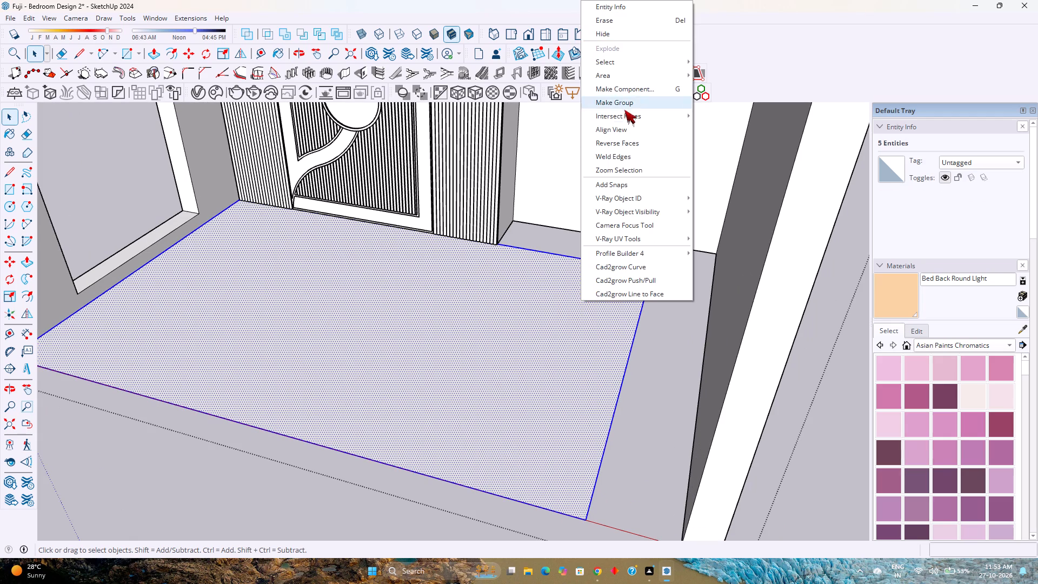
left_click(630, 105)
Scale the floor group uniformly by about 1.12 from its back corner toward the recess corner at the solid side wall.
key("s")
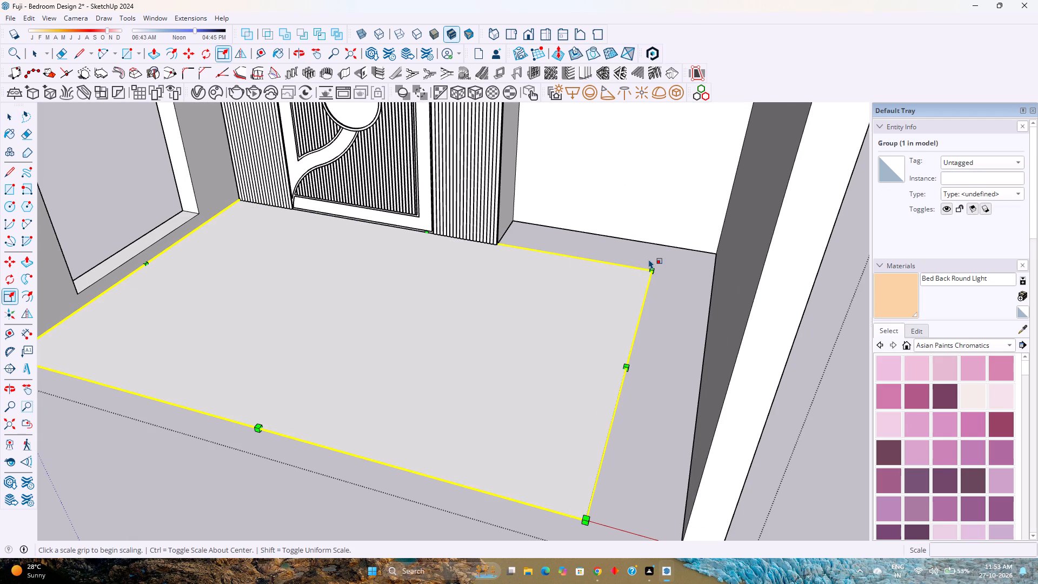
left_click(655, 269)
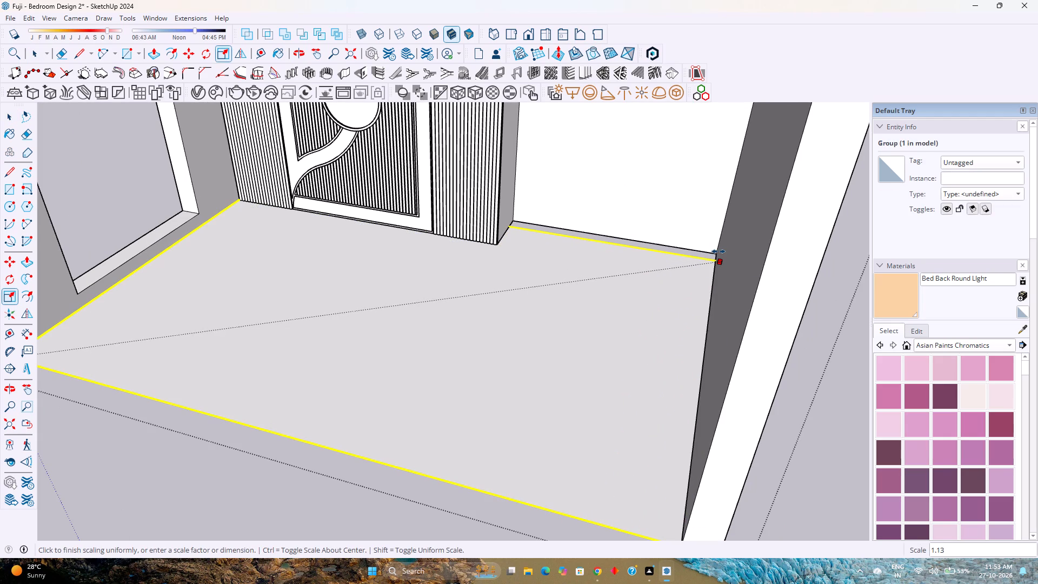
left_click(715, 253)
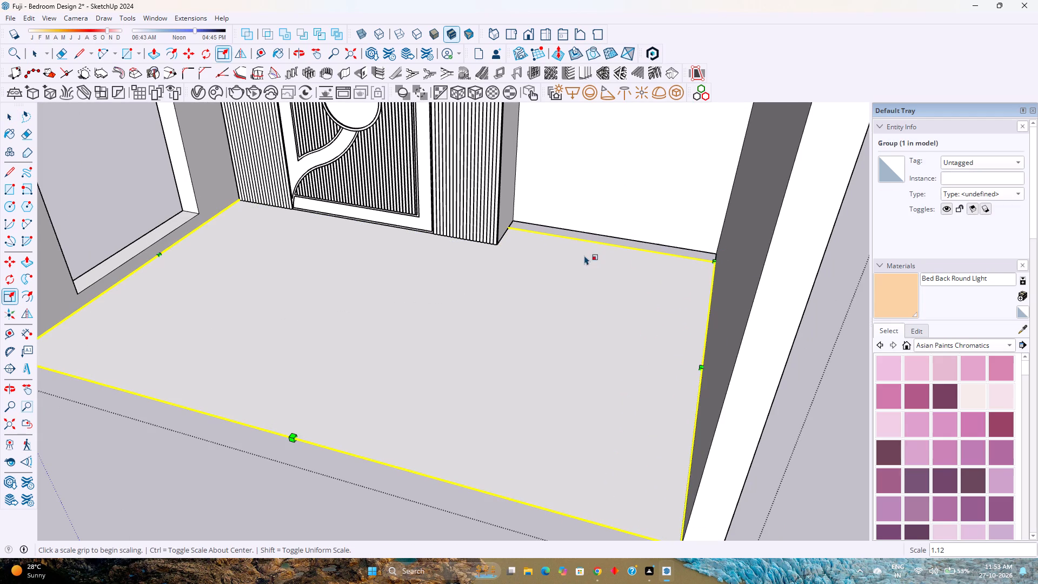
Scale the floor group along the green axis by about 1.11 so its back edge meets the recessed back wall's outer face.
middle_click_drag(587, 255, 458, 274)
scroll(456, 274, "down", 6)
middle_click_drag(520, 285, 141, 244)
middle_click_drag(135, 244, 128, 243)
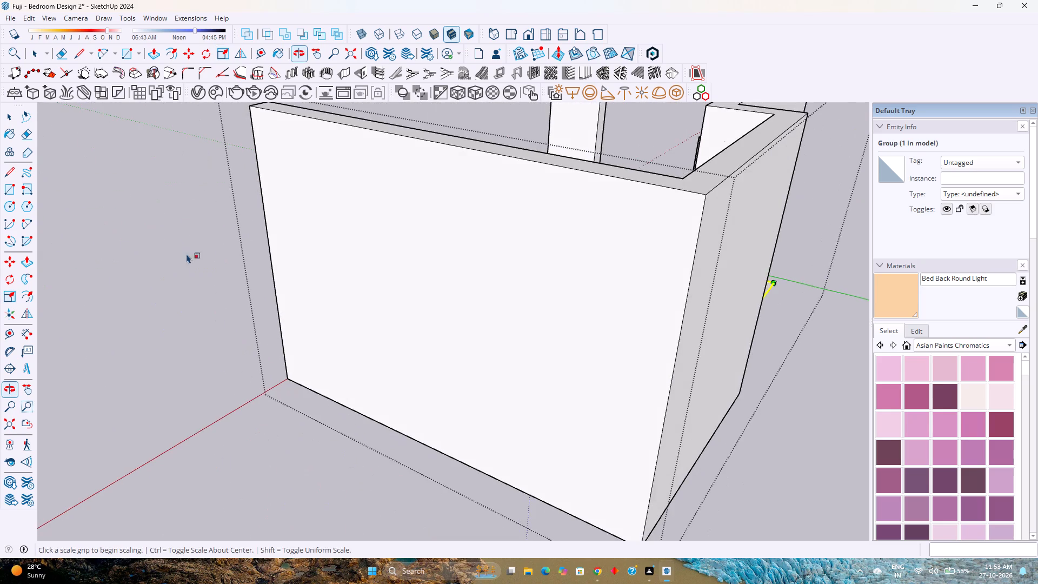
scroll(211, 260, "down", 1)
scroll(671, 367, "down", 1)
middle_click_drag(604, 333, 384, 274)
middle_click(383, 273)
scroll(402, 283, "down", 3)
middle_click_drag(703, 411, 557, 433)
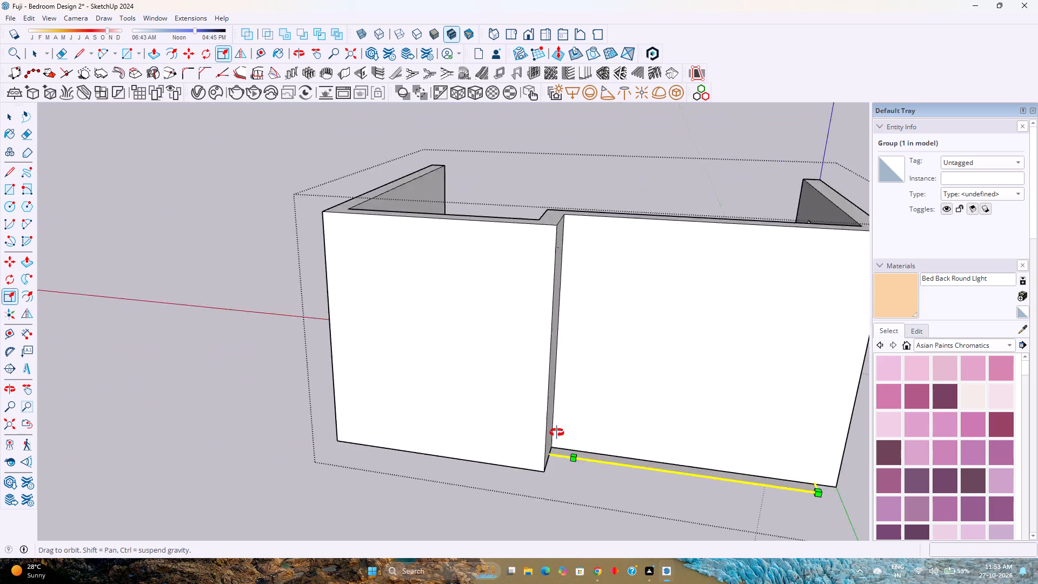
middle_click_drag(557, 433, 421, 434)
left_click(438, 478)
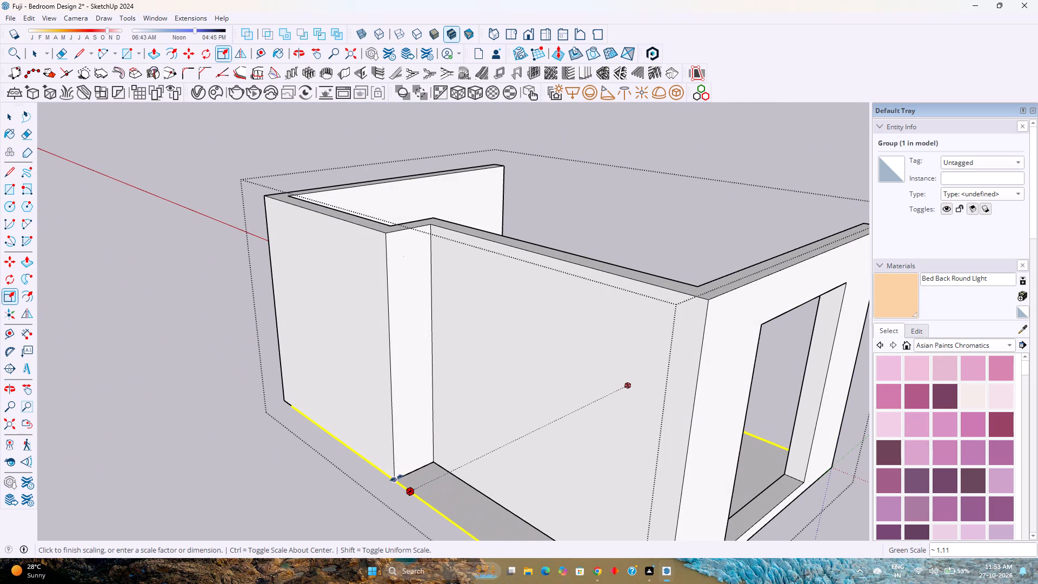
left_click(396, 478)
With hidden back edges displayed, scale the floor group along the red axis by about 1.04 to the window wall's outer face.
scroll(442, 433, "down", 4)
middle_click_drag(494, 424, 271, 384)
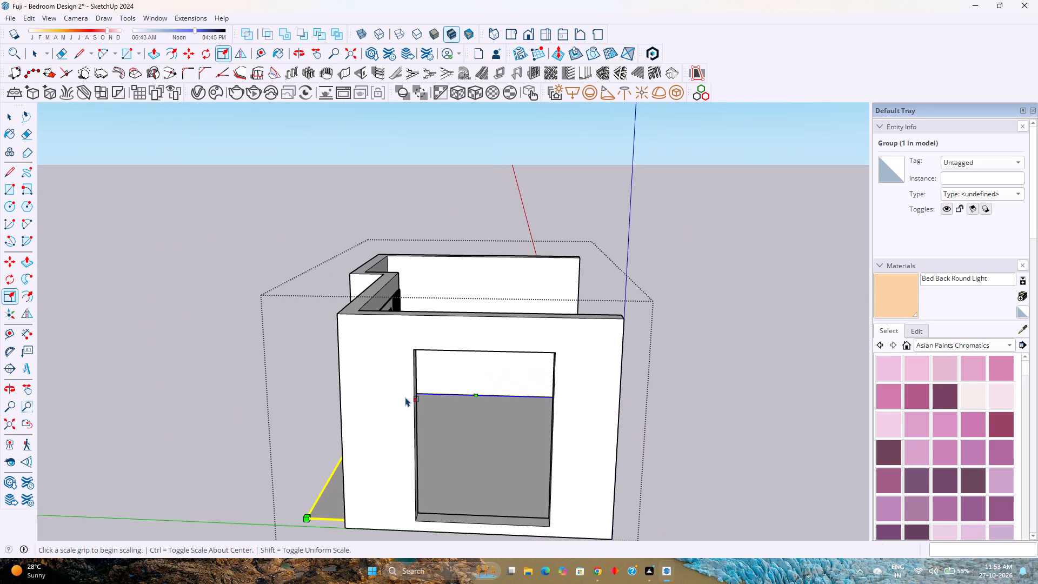
scroll(405, 397, "down", 2)
middle_click_drag(405, 397, 533, 433)
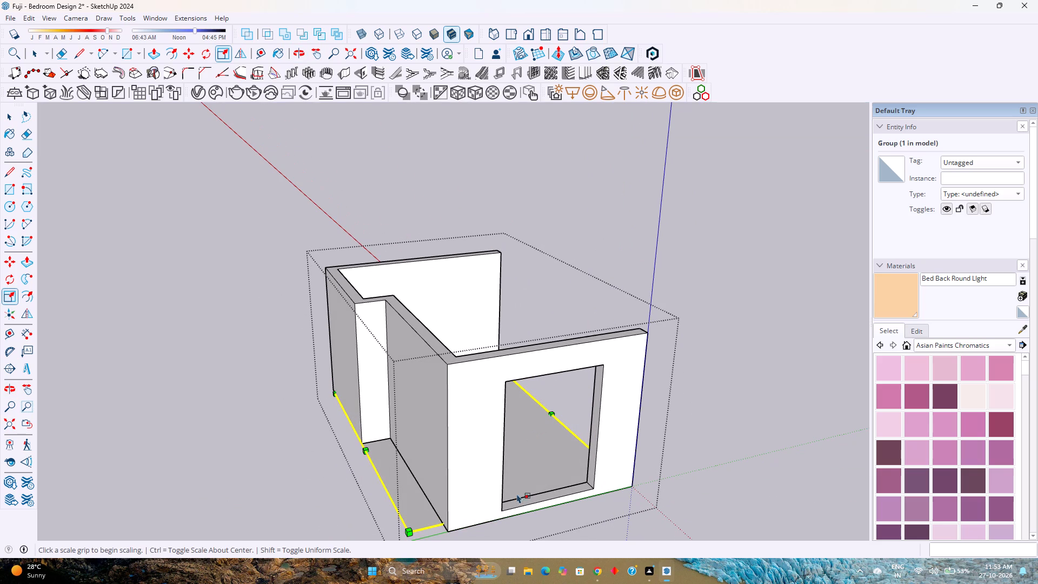
scroll(499, 489, "down", 2)
middle_click_drag(499, 489, 500, 448, "shift")
key("k")
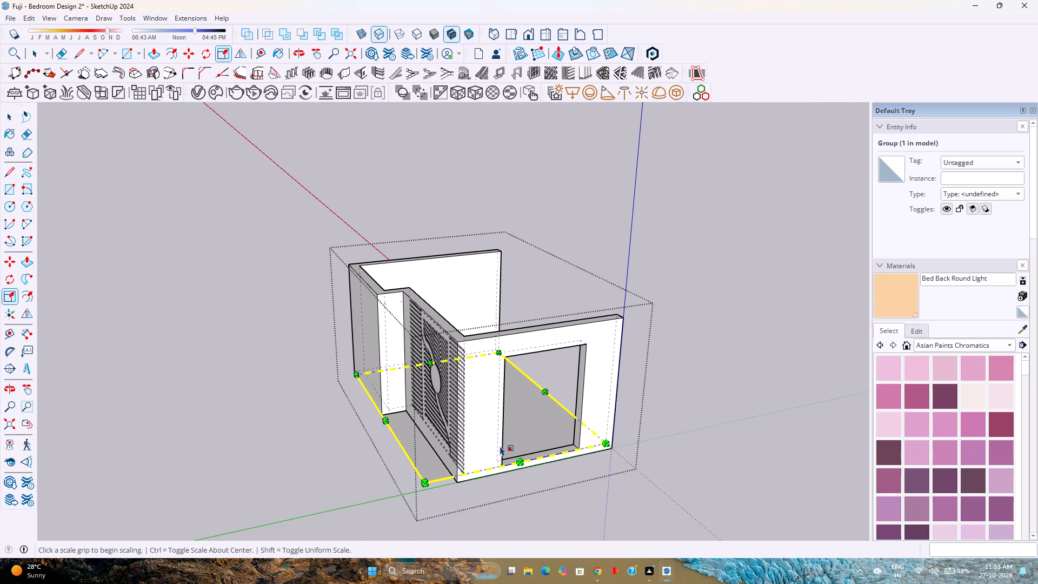
scroll(511, 468, "up", 2)
left_click(524, 461)
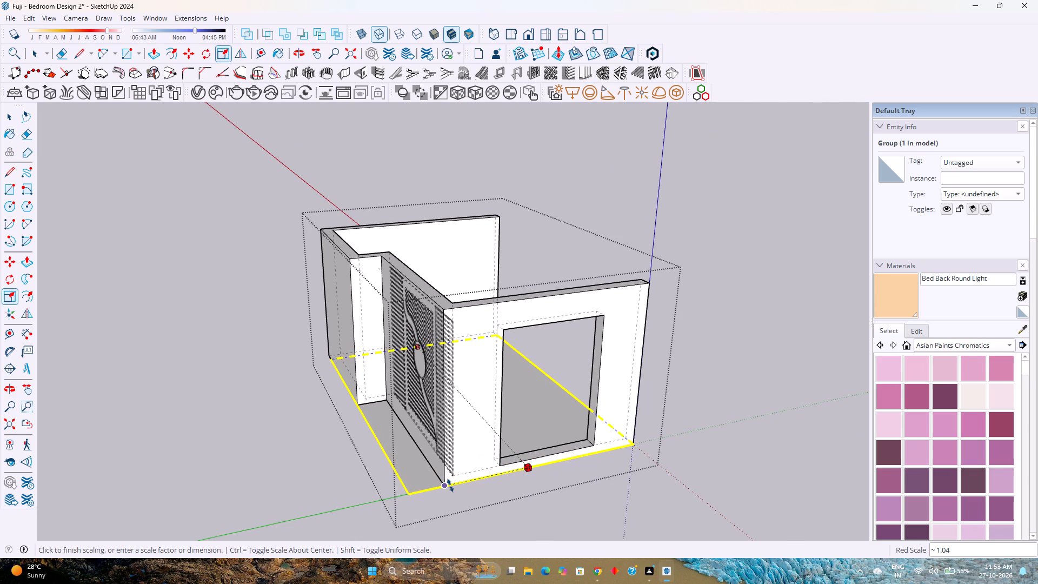
left_click(450, 486)
Scale the floor group along the red axis to the outer face of the solid side wall.
middle_click_drag(474, 473, 795, 490)
middle_click(795, 490)
scroll(337, 461, "down", 1)
middle_click_drag(337, 461, 533, 449)
middle_click(533, 449)
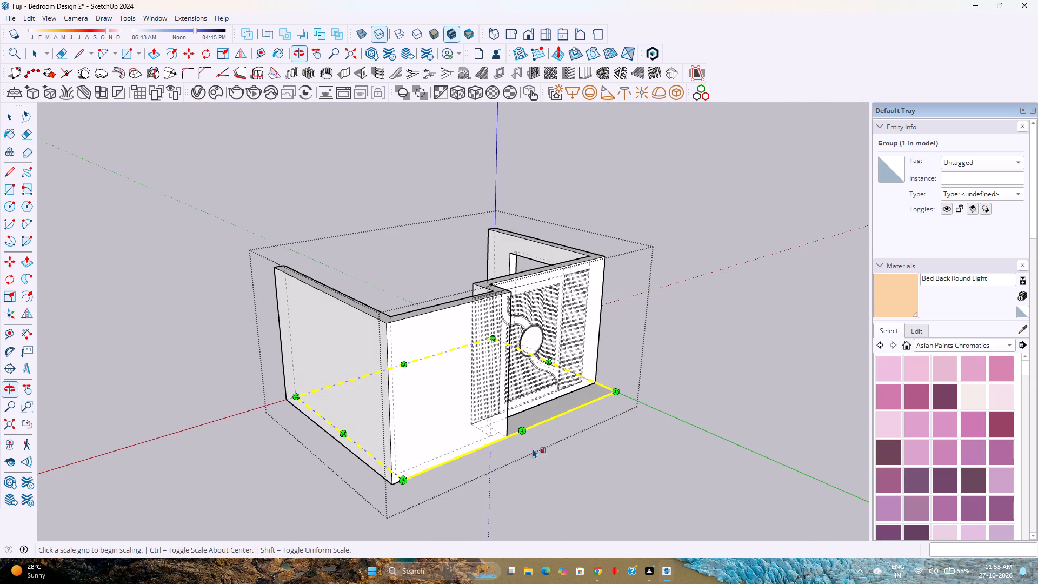
left_click(347, 435)
left_click(340, 444)
scroll(492, 450, "down", 3)
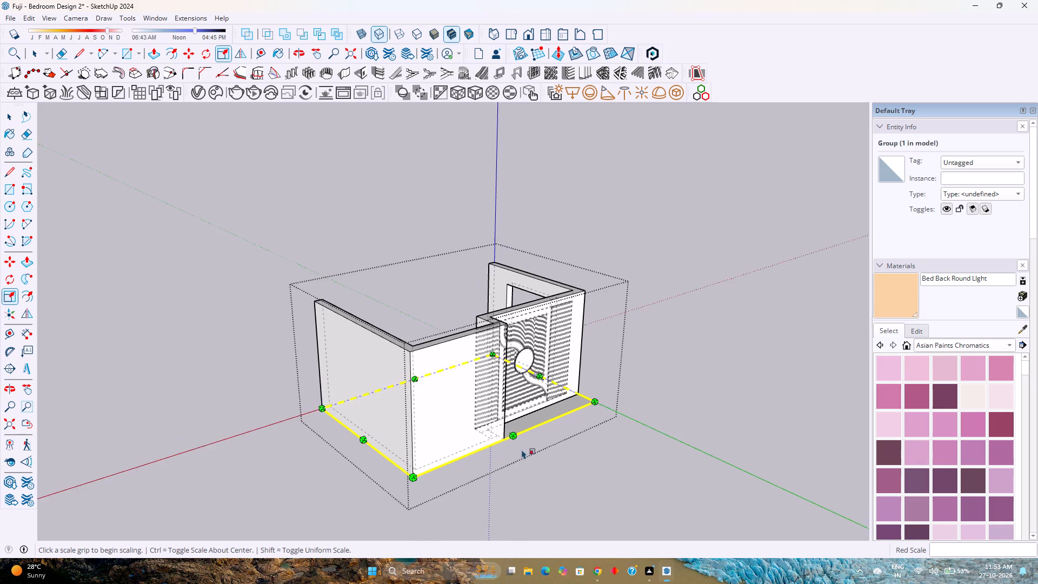
middle_click_drag(523, 449, 270, 472)
middle_click(270, 472)
key("space")
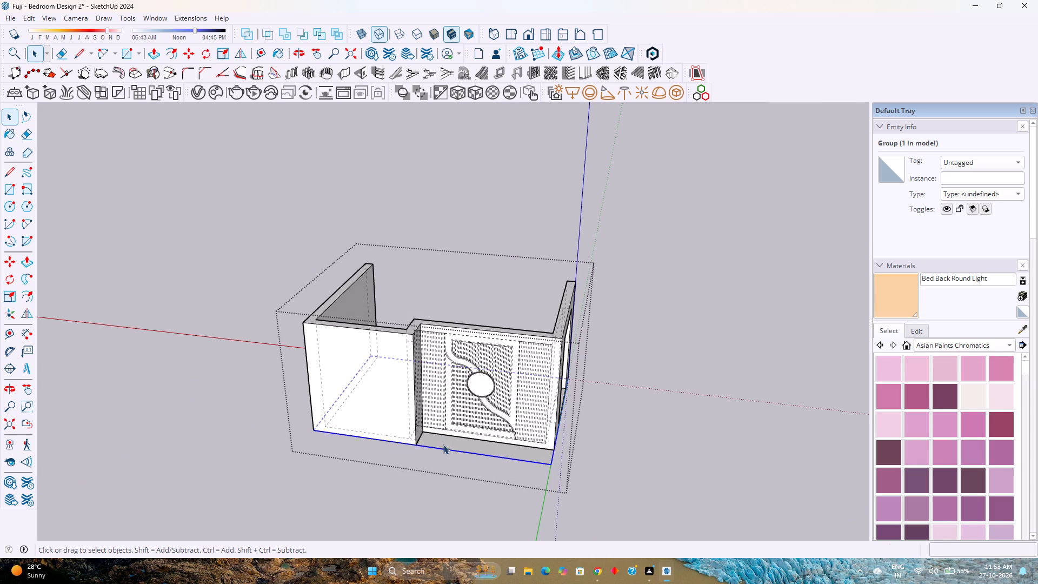
Inside the floor group, draw a 2' line and an 11' line along the outer base of the stepped back wall.
double_click(444, 447)
scroll(444, 447, "up", 7)
middle_click_drag(444, 447, 340, 503)
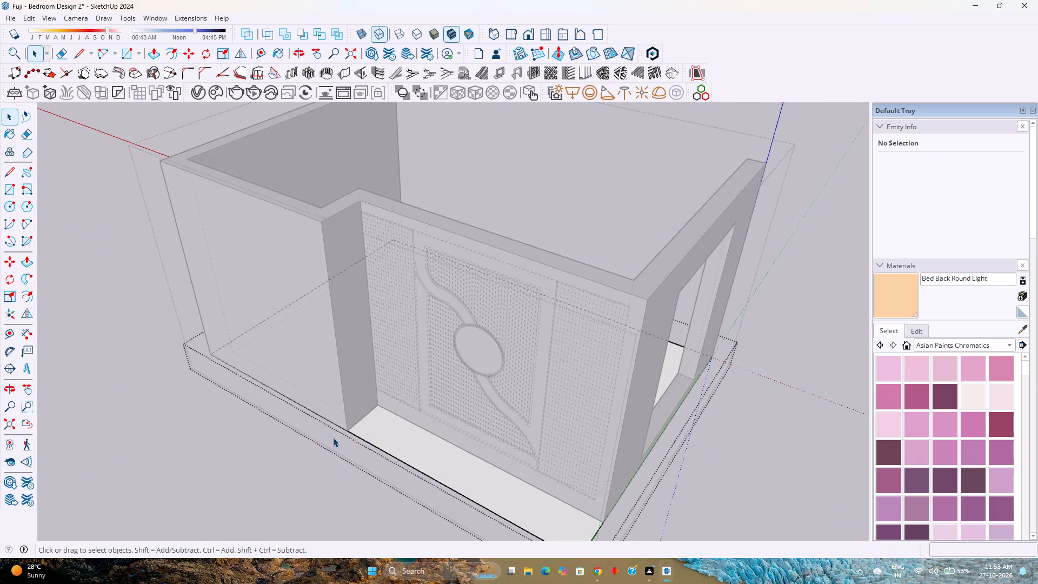
key("l")
left_click(348, 429)
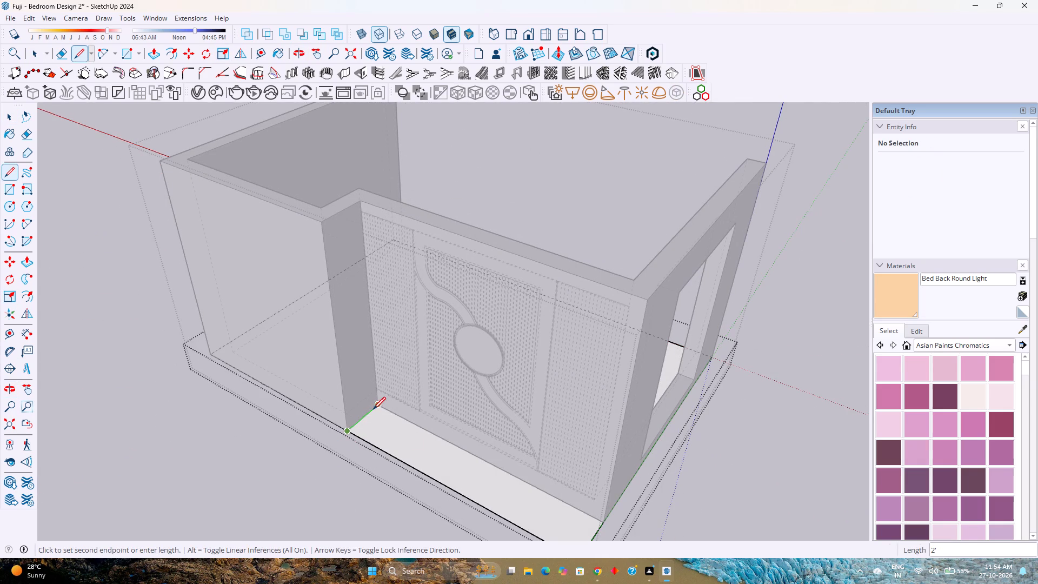
left_click(375, 408)
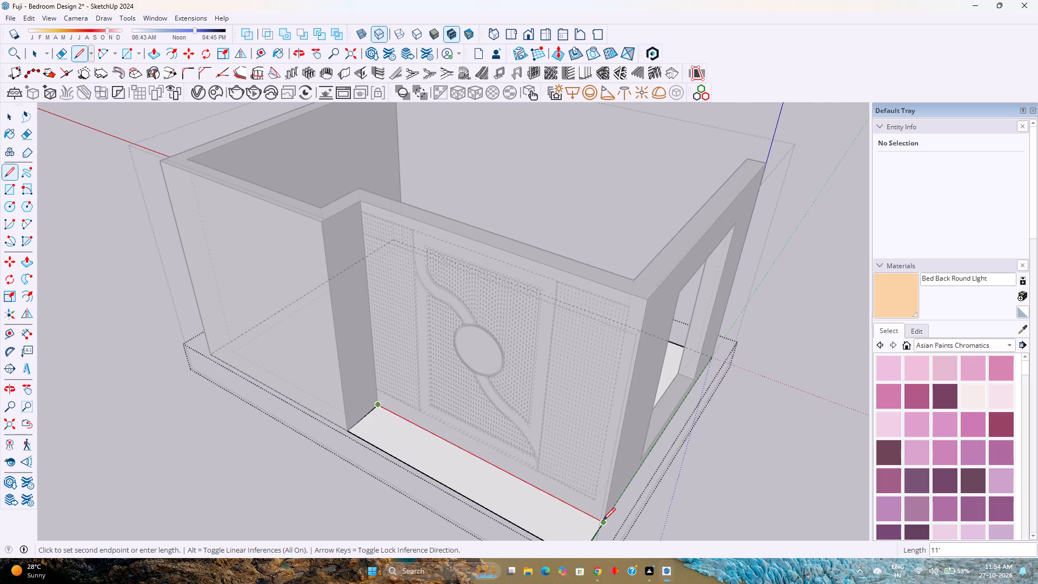
left_click(603, 521)
key("space")
Erase the outer edges of the floor strip projecting behind the decorative panel wall.
key("e")
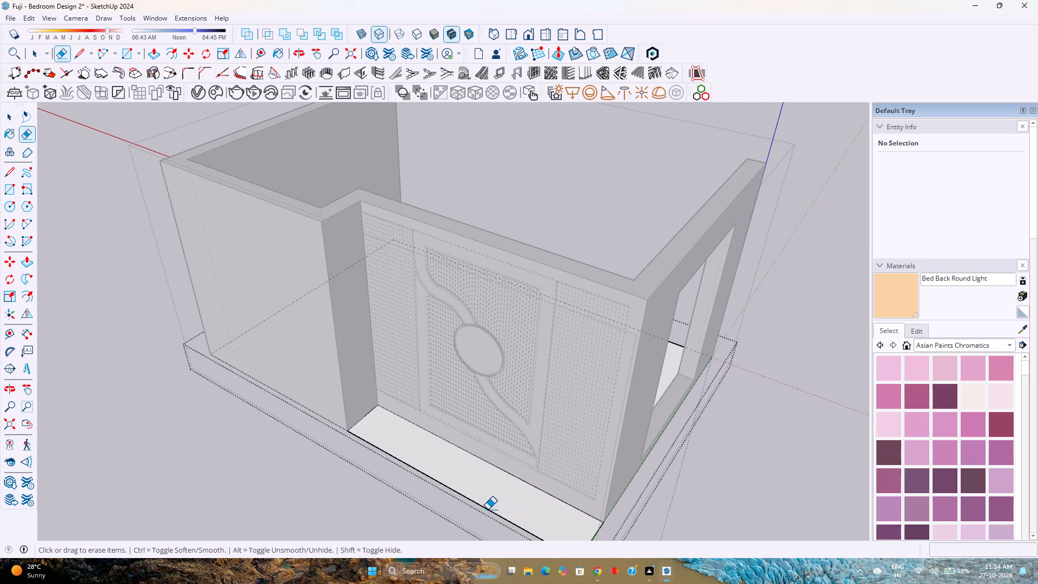
left_click(480, 513)
left_click(464, 497)
scroll(483, 497, "down", 2)
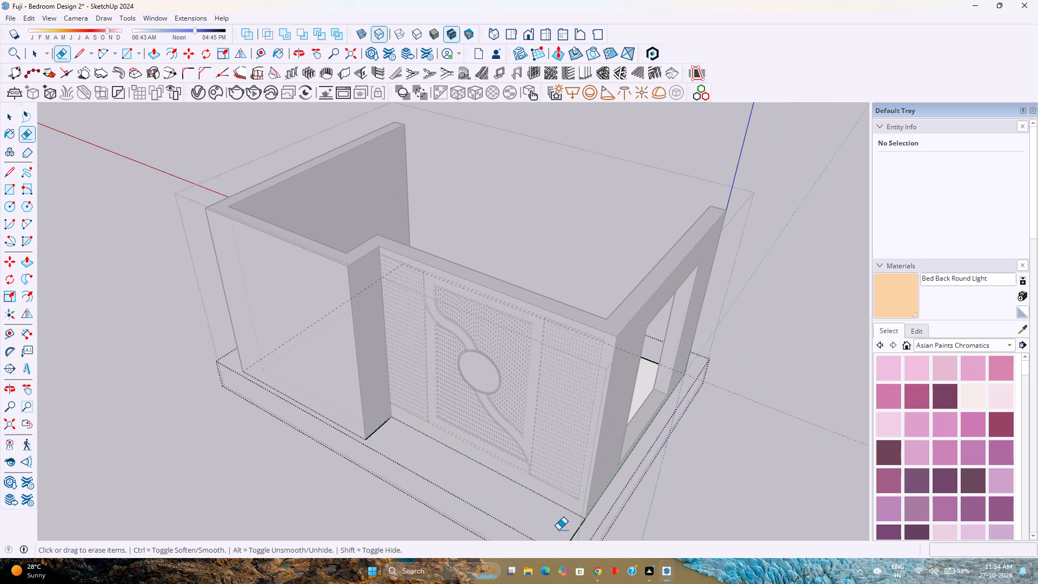
left_click_drag(558, 530, 576, 537)
scroll(571, 529, "down", 2)
middle_click_drag(497, 510, 522, 417, "shift")
middle_click(522, 417, "shift")
key("space")
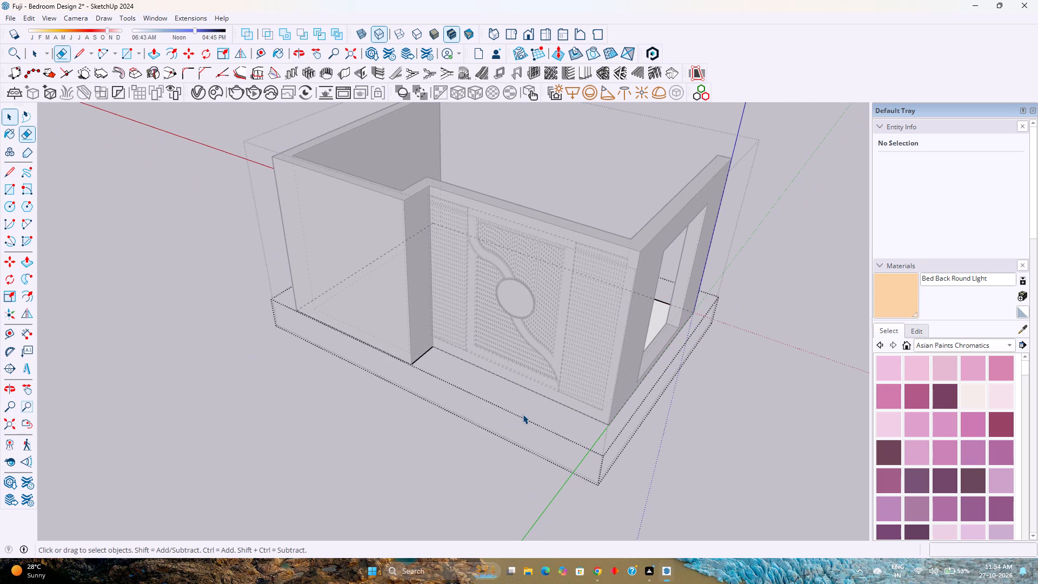
Leave the floor group and open the wall group for editing, facing the plain back wall beside the decorative panel.
key("Escape")
scroll(611, 447, "down", 3)
key("k")
scroll(602, 443, "down", 2)
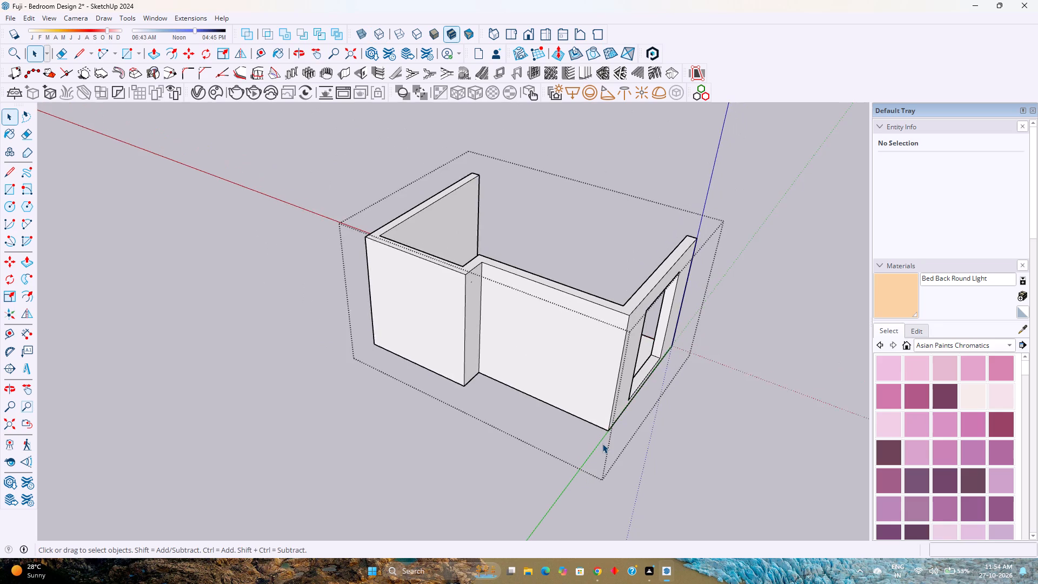
middle_click_drag(602, 443, 193, 464)
middle_click_drag(168, 457, 146, 449)
scroll(423, 420, "up", 4)
middle_click_drag(436, 429, 484, 512, "shift")
middle_click_drag(560, 472, 394, 413)
middle_click_drag(333, 392, 321, 386)
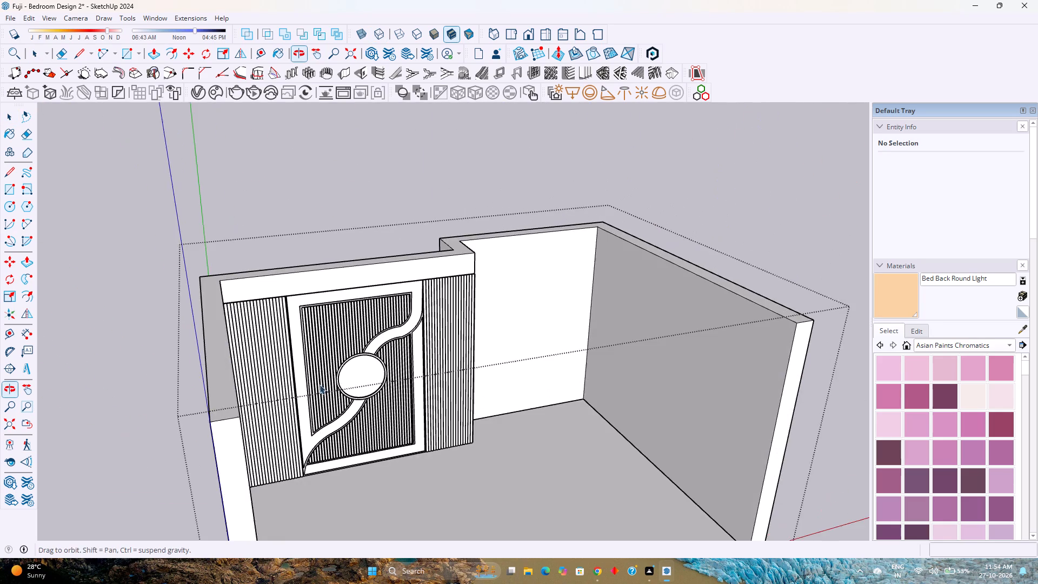
scroll(350, 366, "down", 2)
middle_click_drag(438, 419, 347, 345)
middle_click(347, 345)
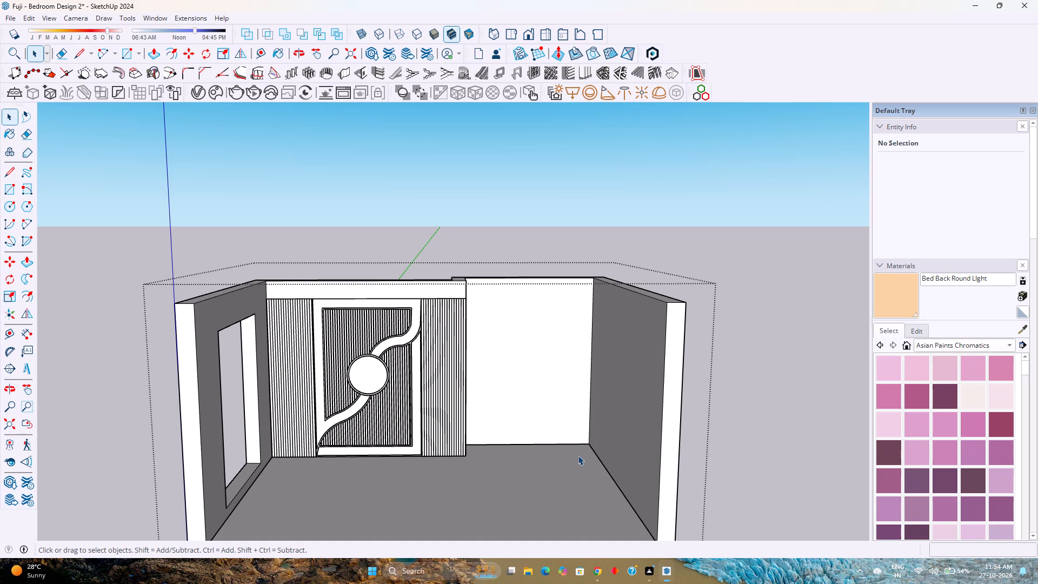
left_click(573, 438)
scroll(573, 438, "up", 3)
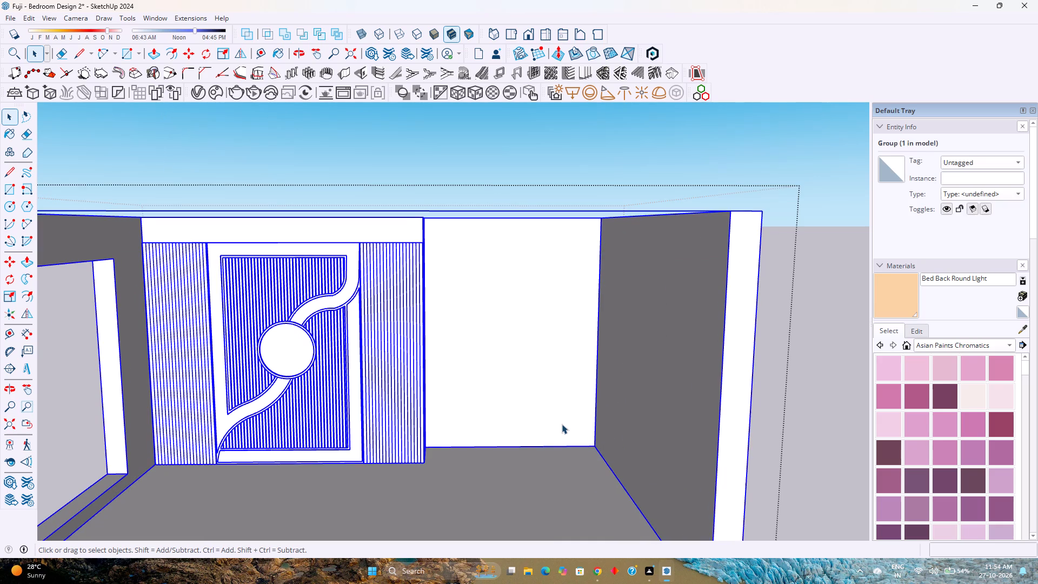
double_click(562, 421)
Place a vertical guide on the plain back wall face, 2' in from its corner with the solid side wall.
scroll(562, 421, "up", 4)
scroll(562, 421, "down", 2)
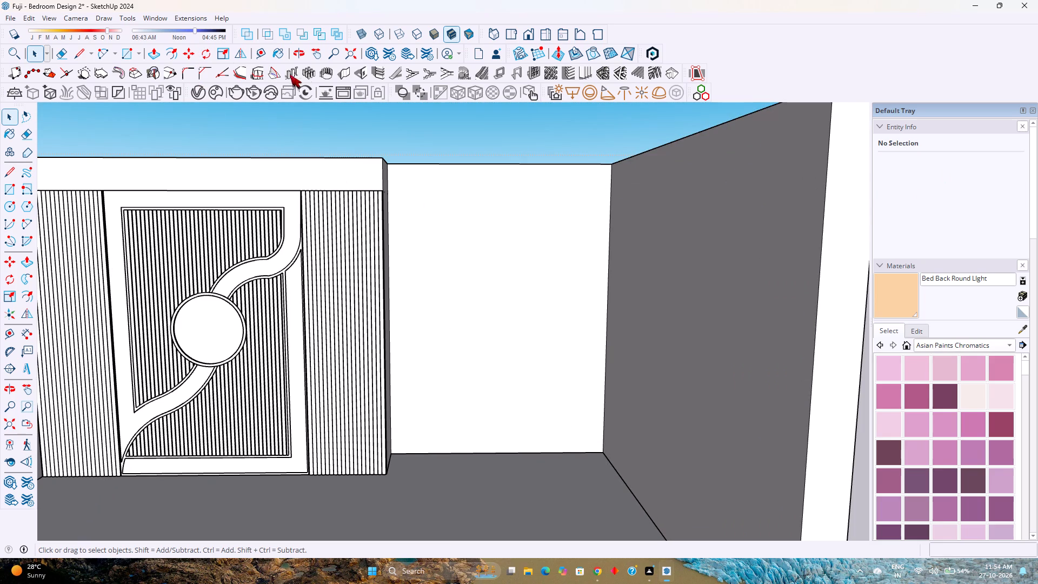
left_click(547, 327)
left_click(541, 327)
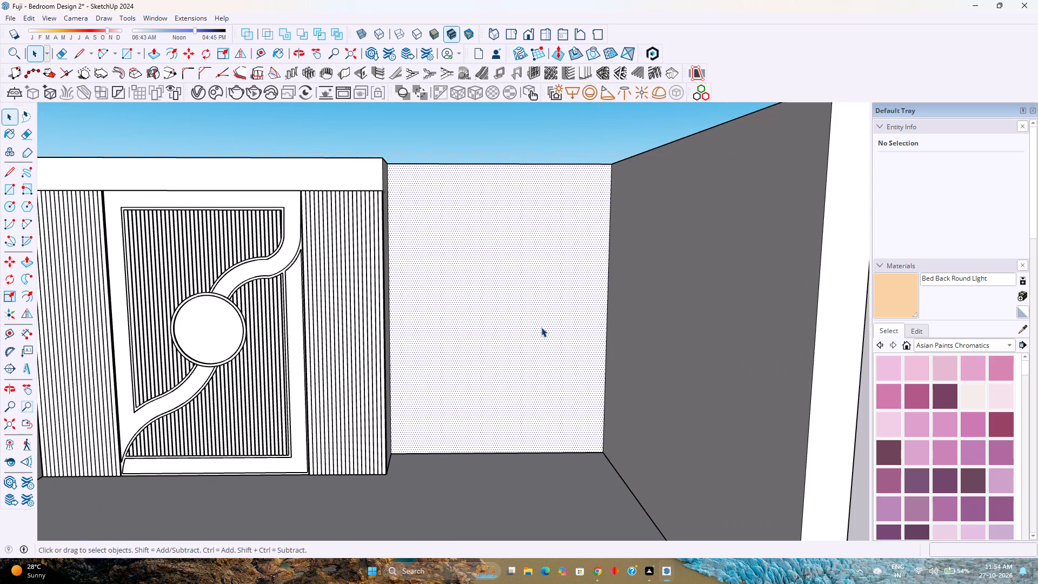
scroll(541, 327, "up", 2)
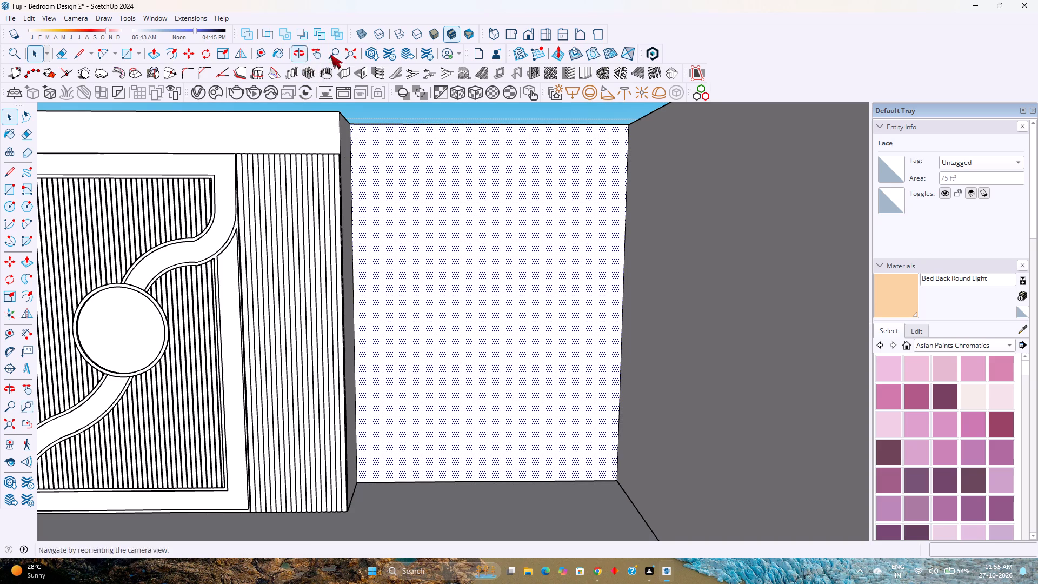
left_click(265, 51)
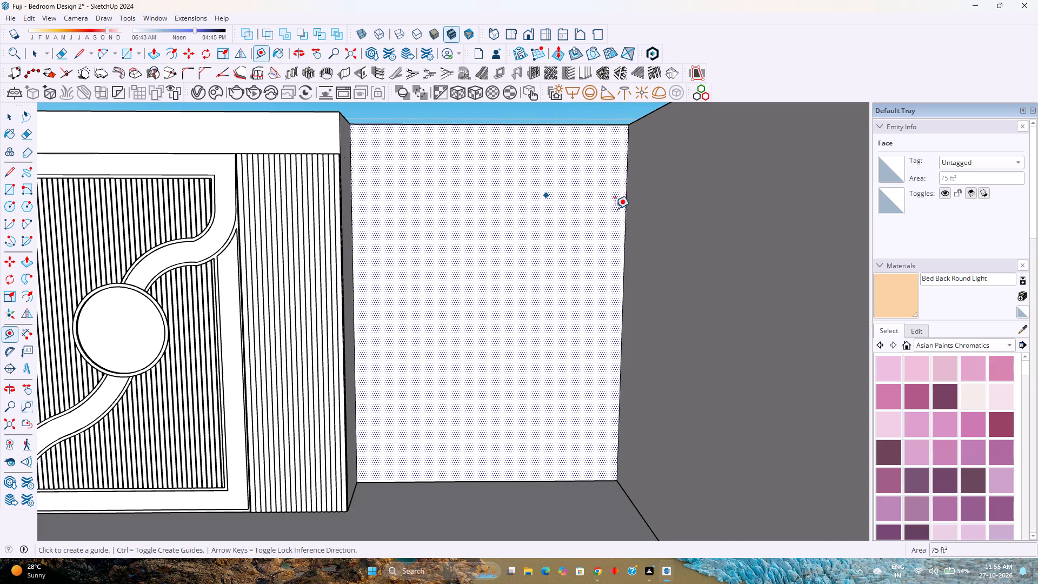
left_click(625, 204)
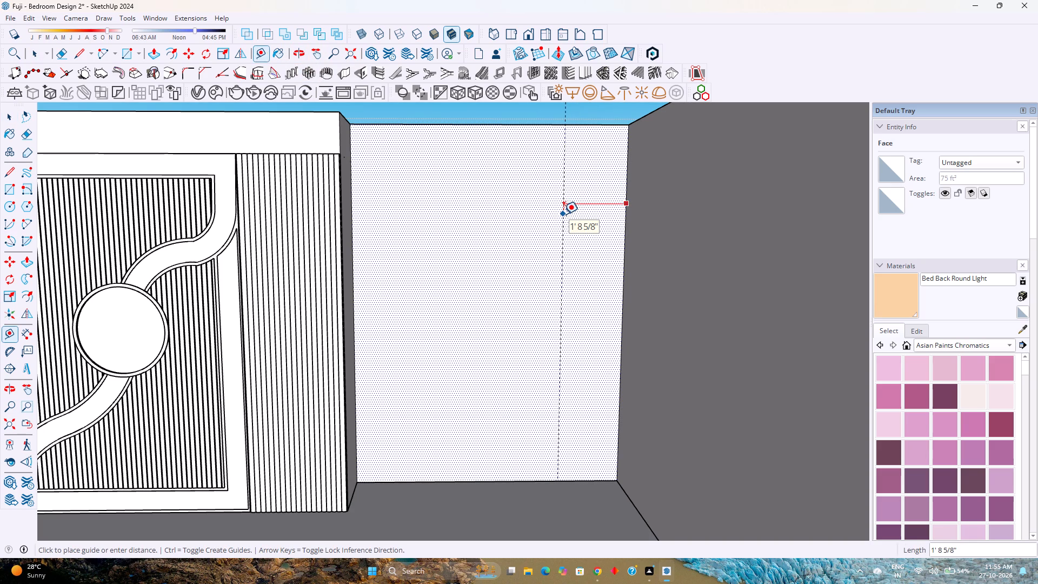
type("2'")
key("Return")
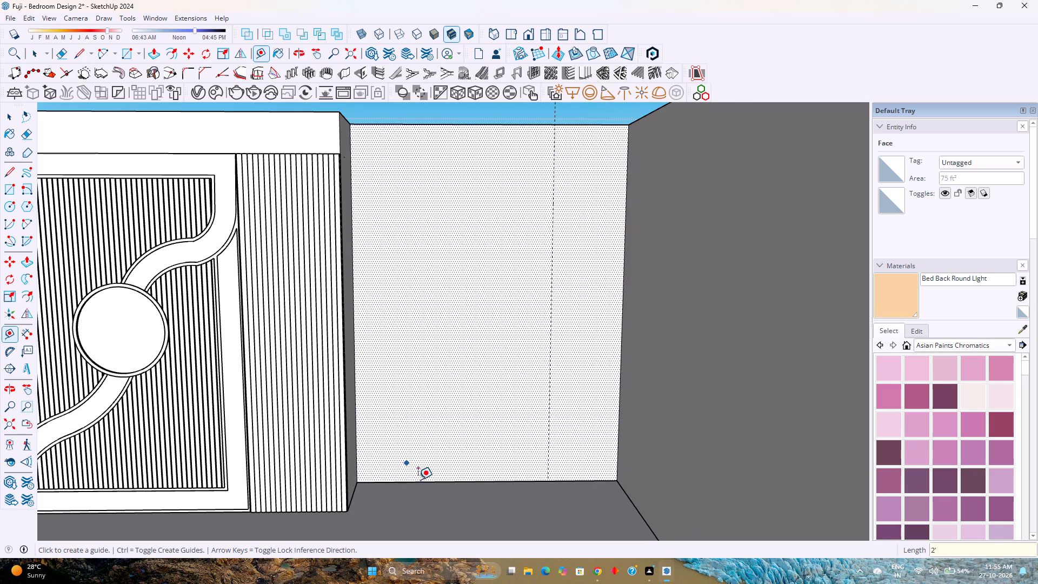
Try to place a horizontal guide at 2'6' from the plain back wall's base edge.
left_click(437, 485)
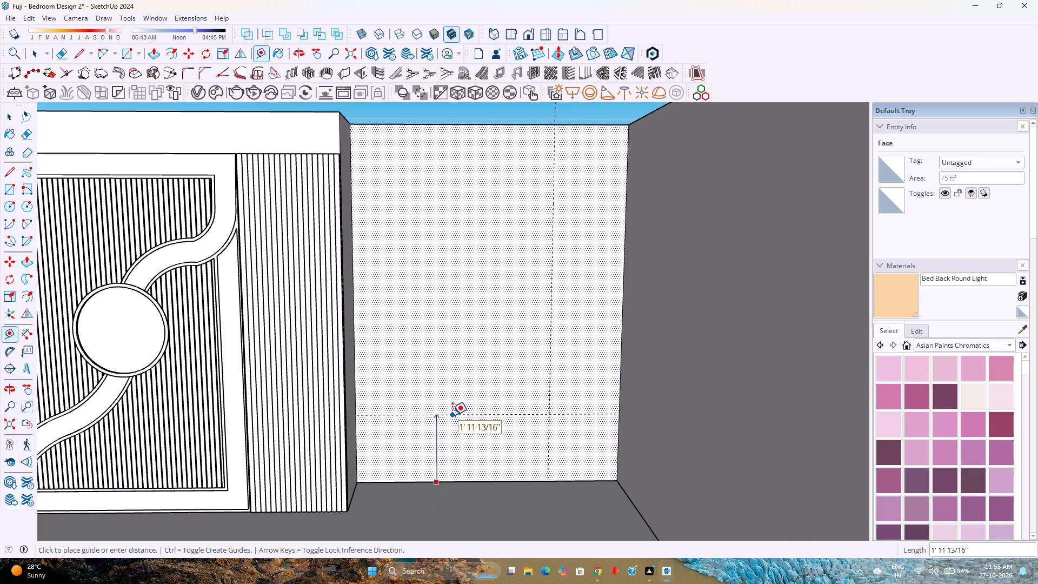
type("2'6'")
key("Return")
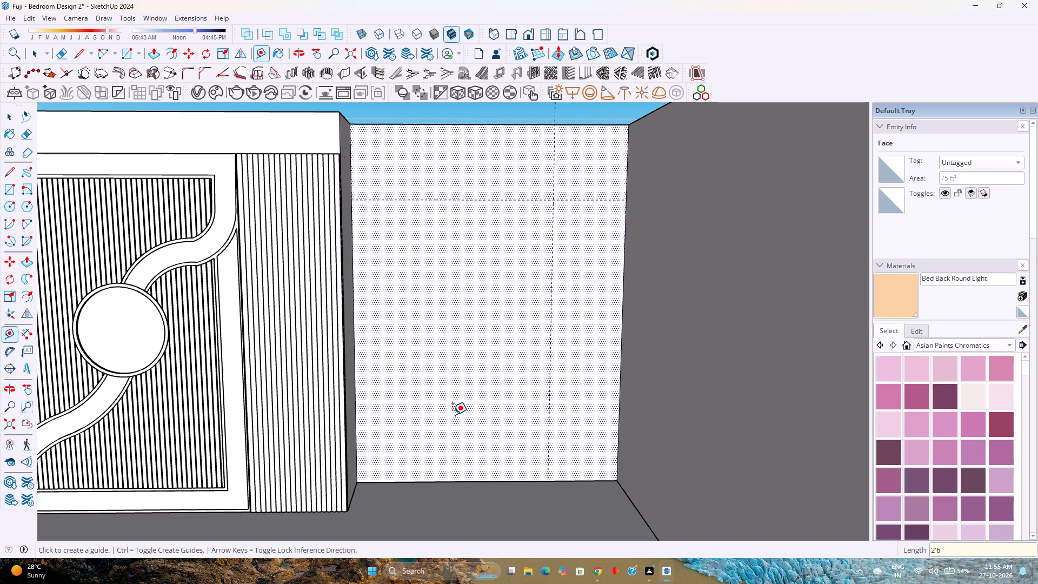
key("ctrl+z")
Place a horizontal guide 2'6" above the base edge of the plain back wall.
left_click(481, 479)
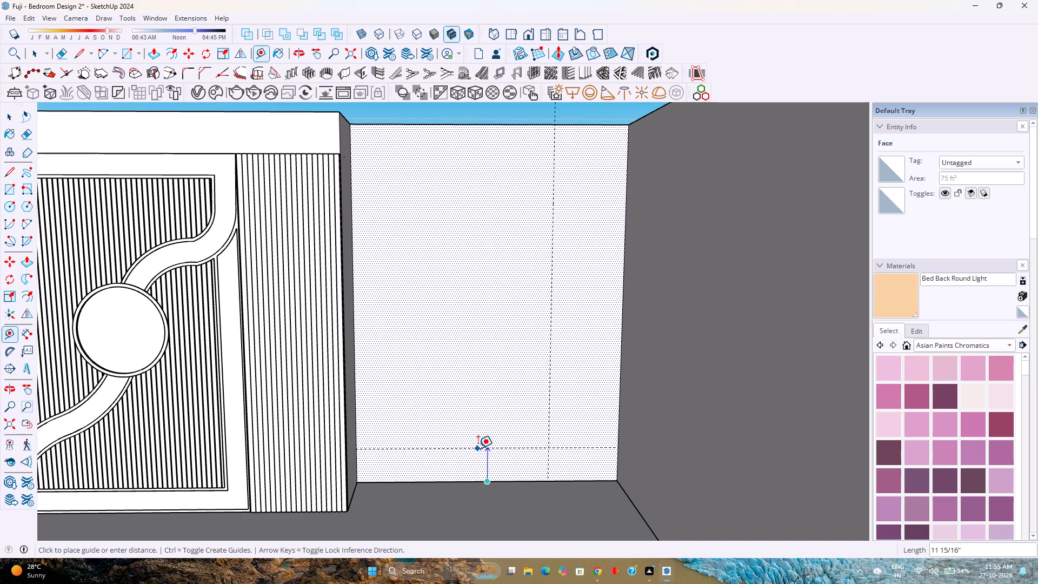
type("2'6\"")
key("Return")
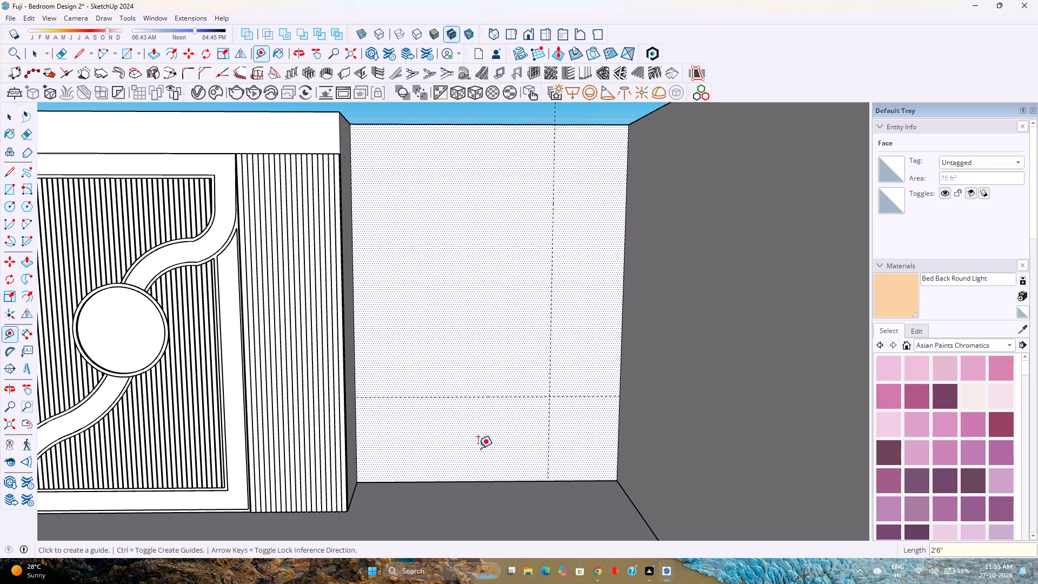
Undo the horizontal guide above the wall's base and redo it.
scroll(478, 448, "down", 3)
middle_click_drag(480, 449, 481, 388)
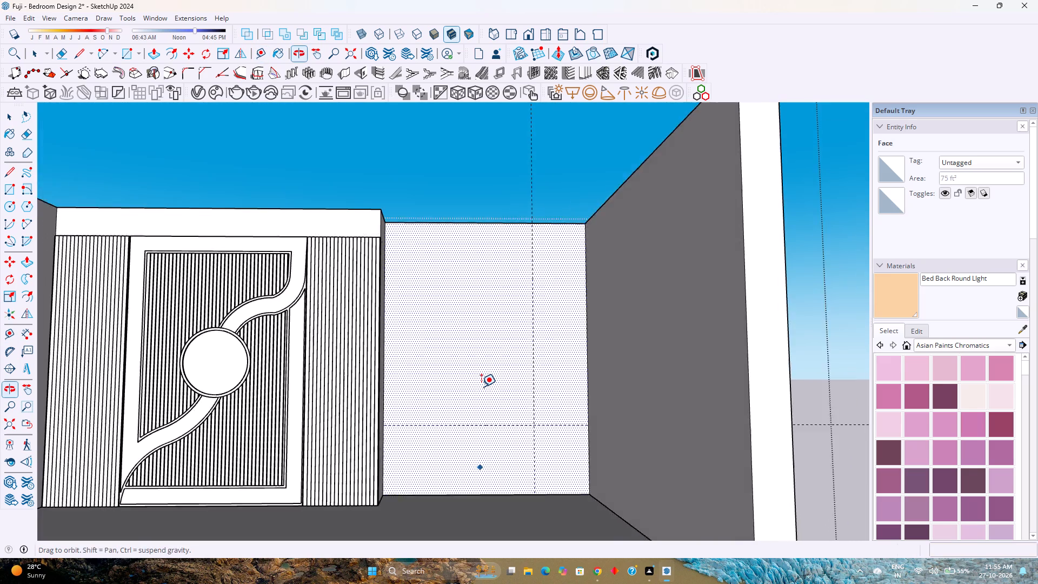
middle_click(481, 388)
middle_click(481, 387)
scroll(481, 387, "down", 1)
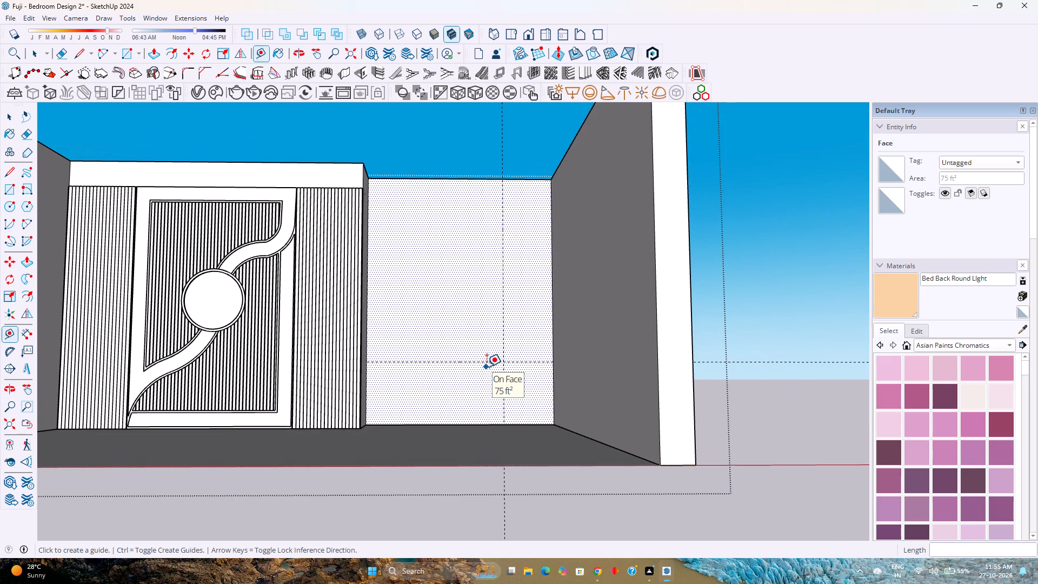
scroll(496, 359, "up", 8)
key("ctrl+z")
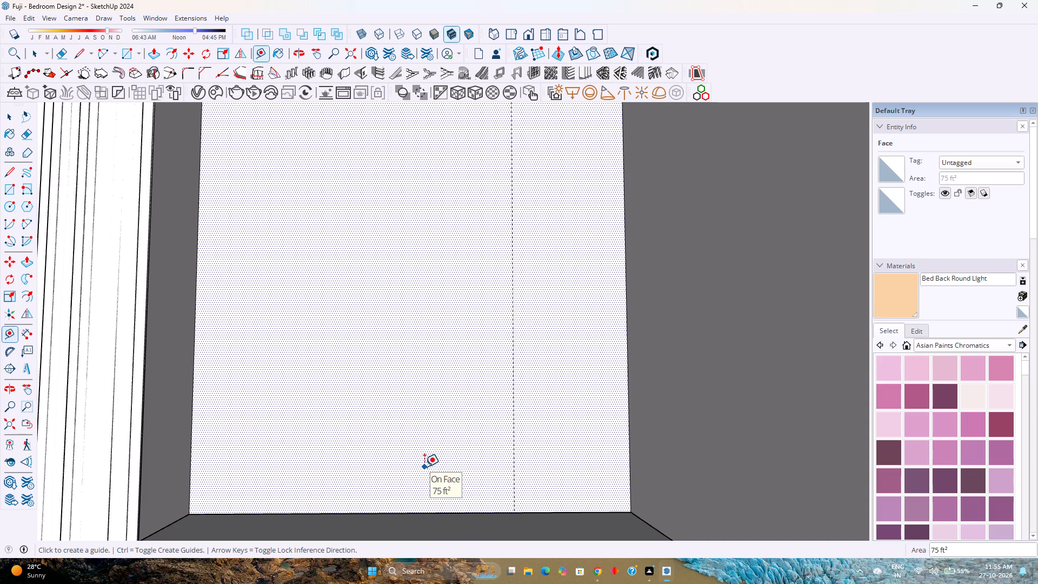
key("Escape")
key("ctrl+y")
Place a horizontal guide 1' below the top edge of the plain back wall.
scroll(424, 467, "down", 2)
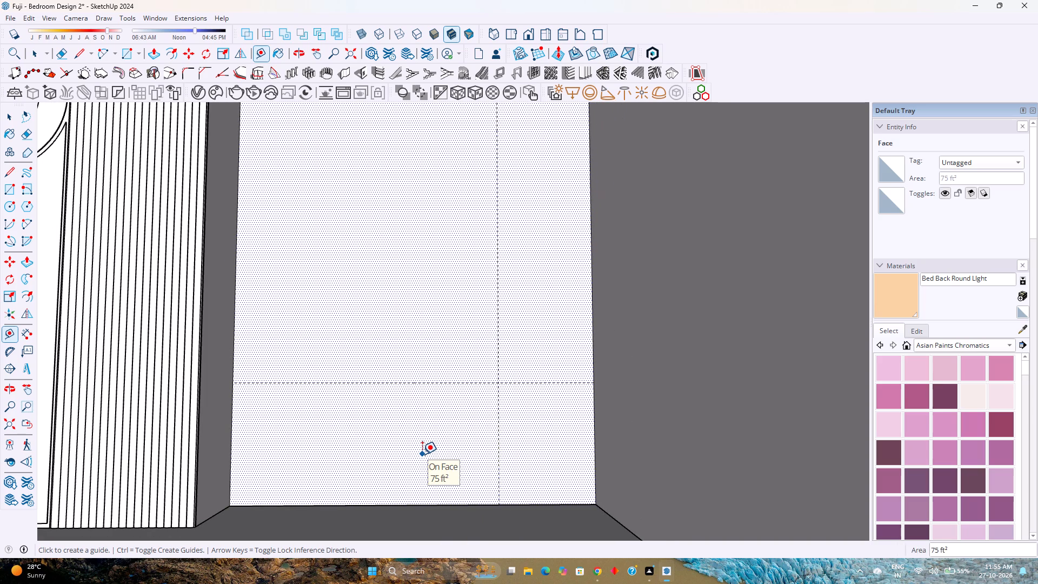
scroll(454, 384, "down", 3)
middle_click_drag(454, 385, 464, 428, "shift")
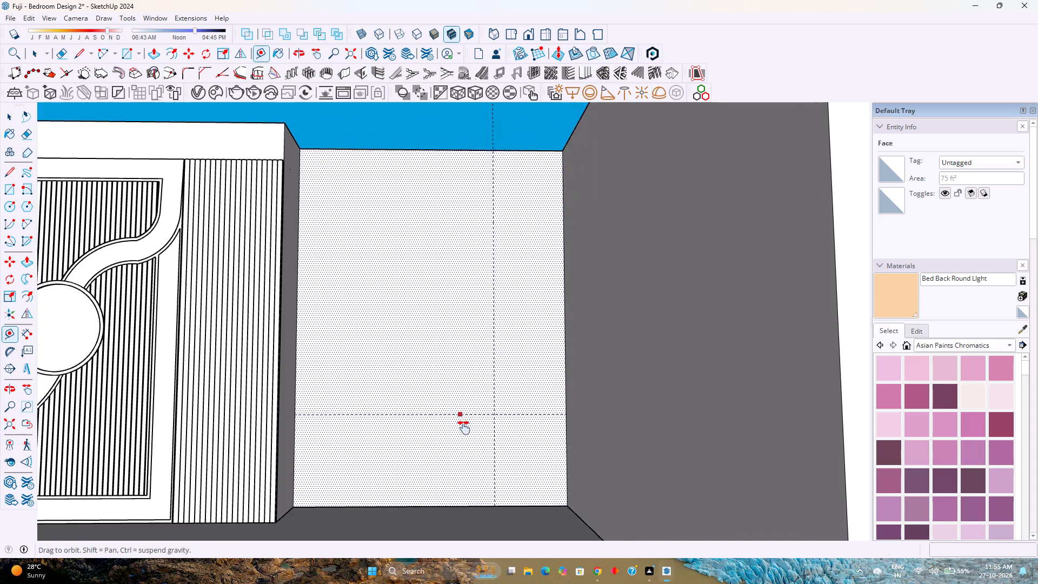
middle_click_drag(464, 428, 470, 449, "shift")
middle_click(470, 449, "shift")
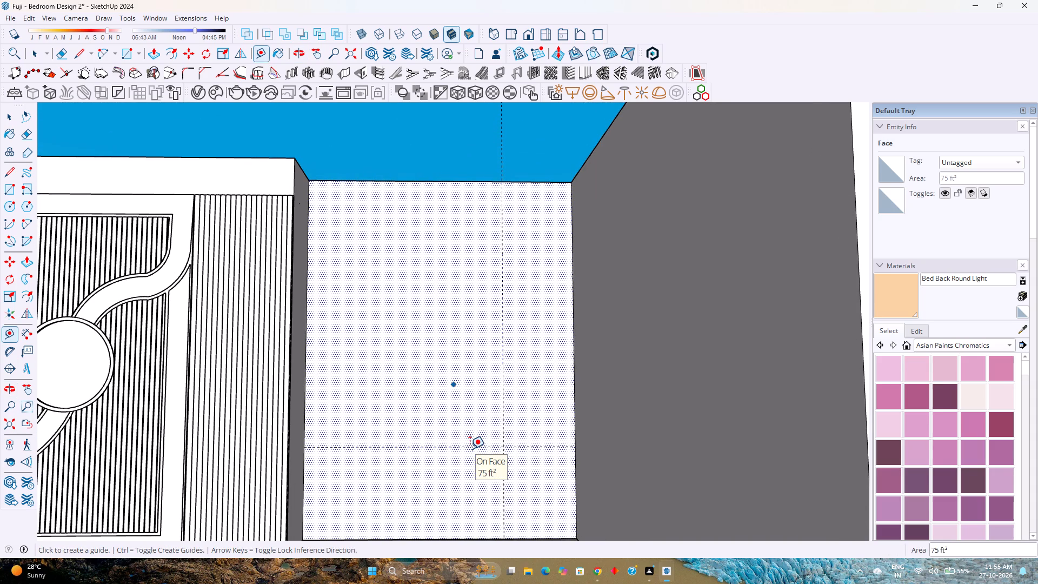
scroll(470, 449, "down", 1)
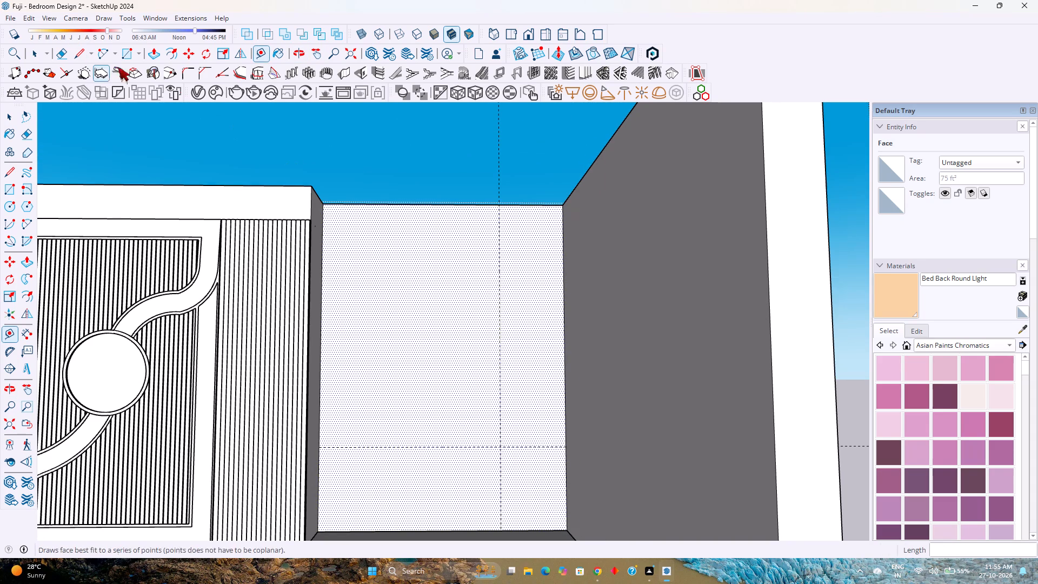
left_click(127, 52)
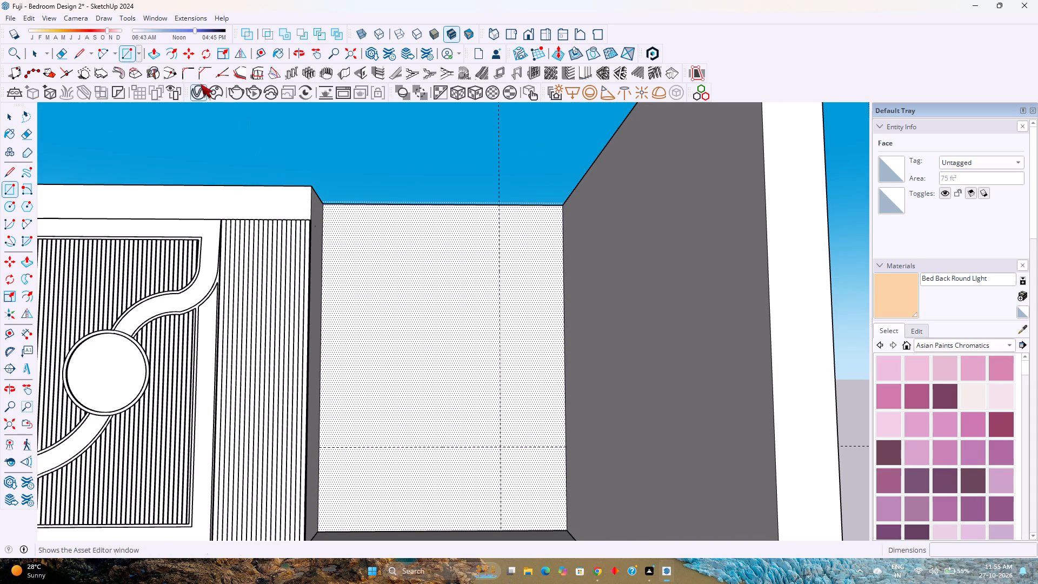
left_click(257, 50)
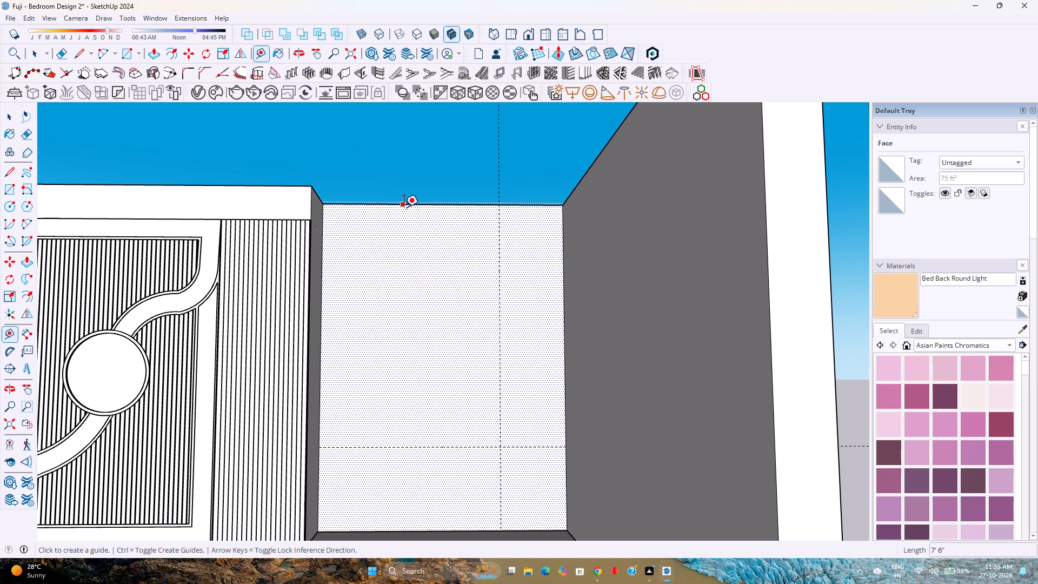
left_click(405, 204)
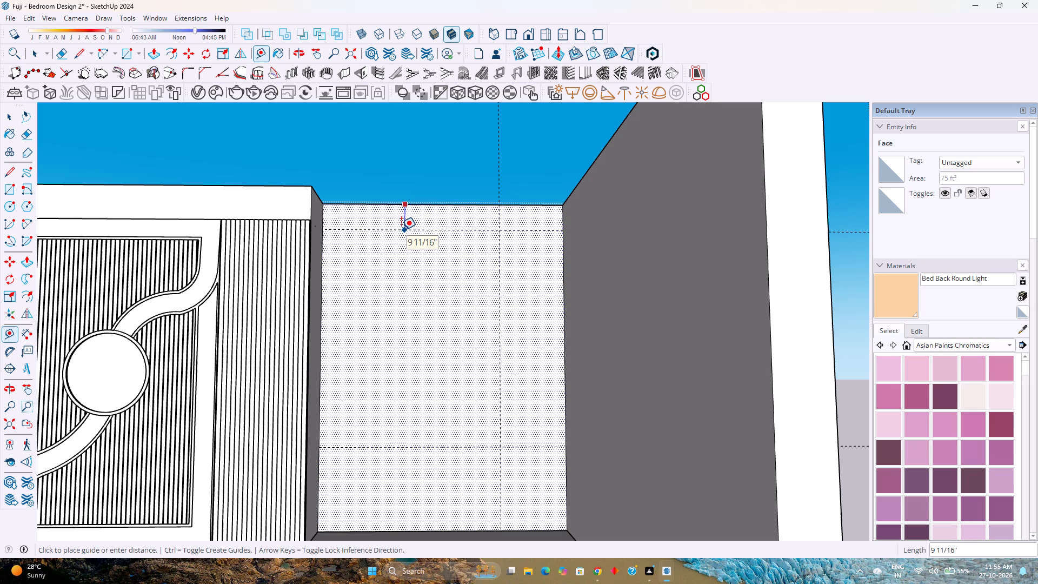
type("1'")
key("Return")
Draw a rectangle 5'6" wide and 6'6" high between the guides and the panel-side edge of the plain back wall.
scroll(401, 230, "down", 3)
middle_click_drag(407, 233, 410, 242)
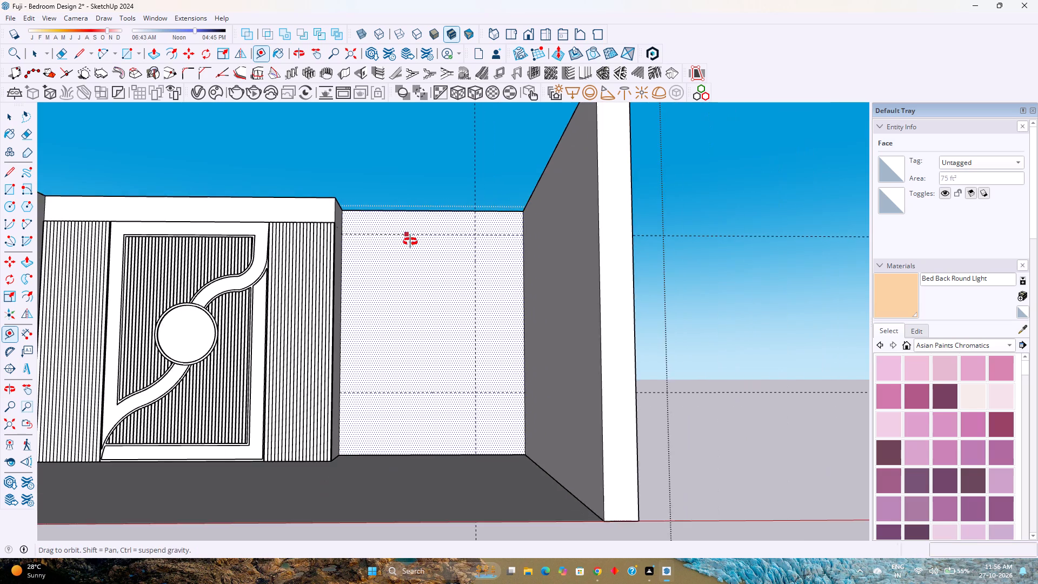
middle_click_drag(410, 242, 408, 277)
middle_click(408, 277)
left_click(129, 56)
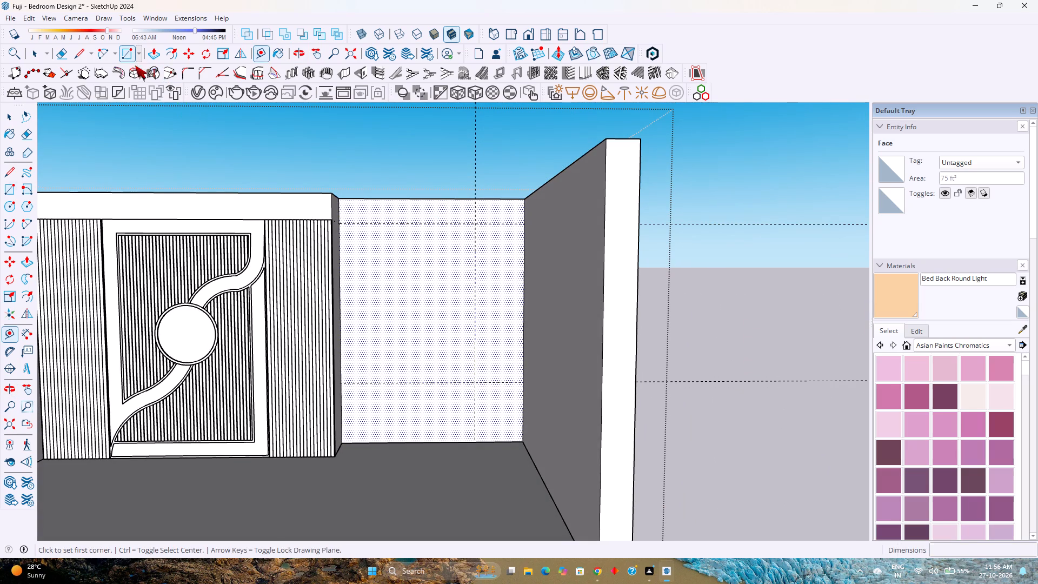
left_click(338, 223)
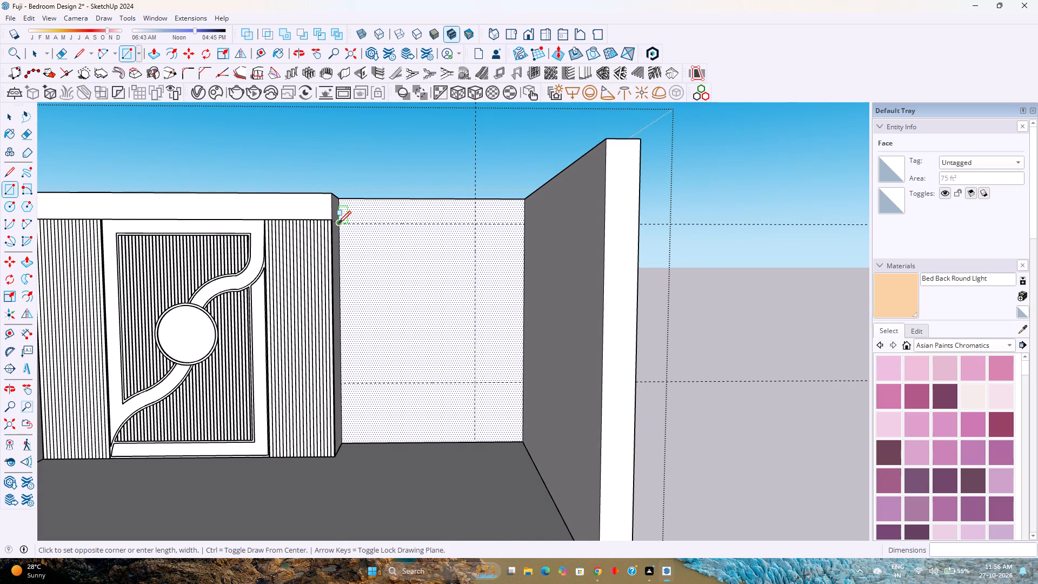
scroll(338, 223, "up", 6)
scroll(364, 280, "down", 4)
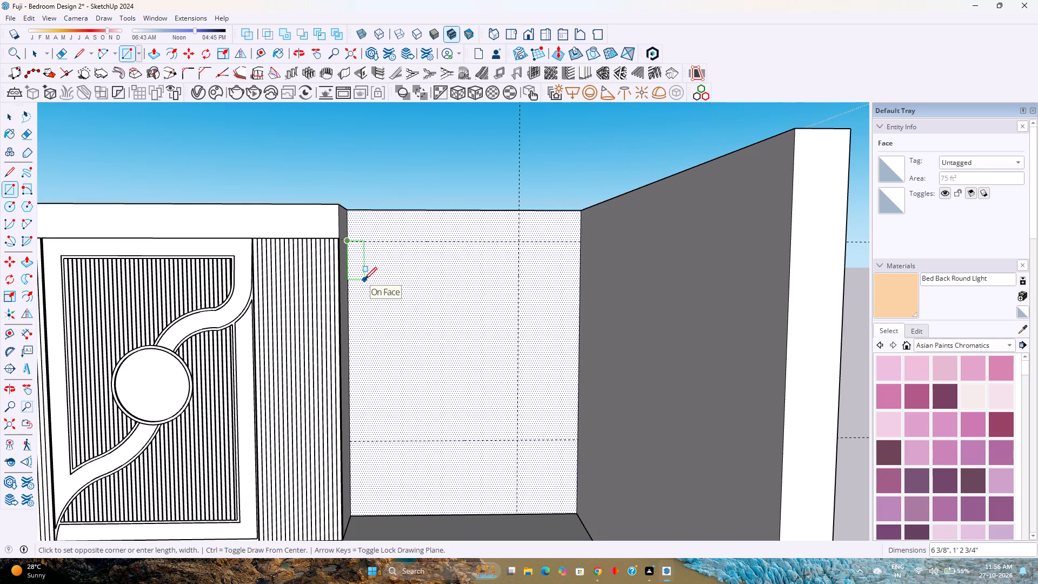
key("Escape")
left_click(518, 243)
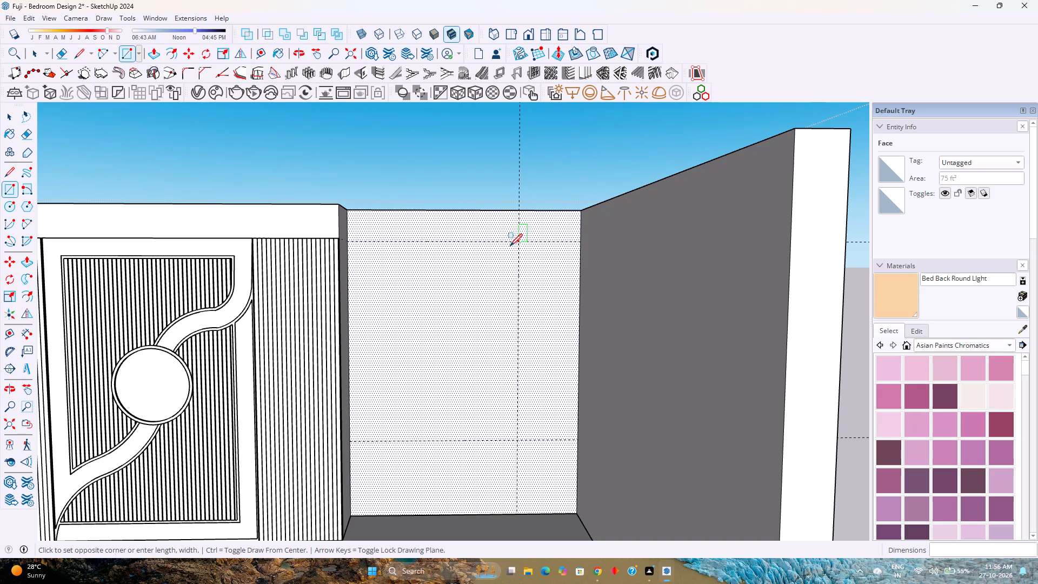
left_click(352, 442)
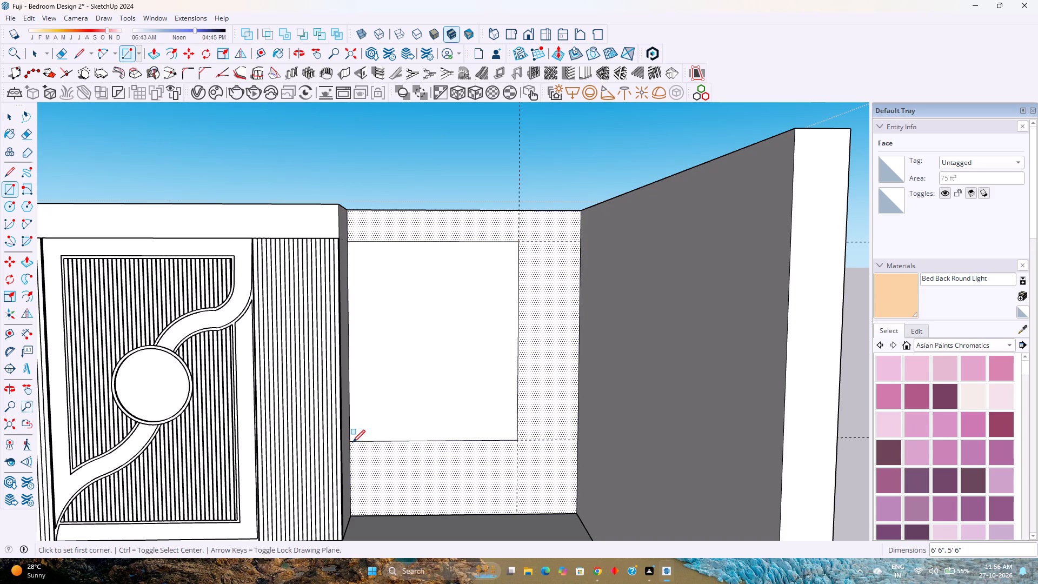
Copy the rectangle's face straight up by about 8'5" so the copy stands above the back wall.
middle_click_drag(425, 379, 322, 461)
middle_click_drag(350, 491, 406, 497)
middle_click_drag(430, 480, 458, 437)
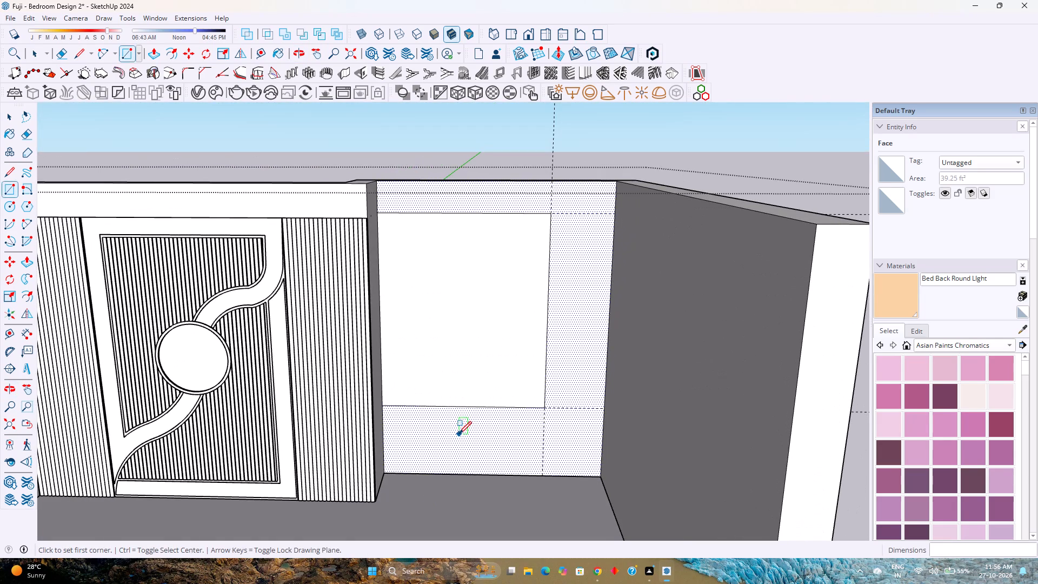
key("space")
left_click(465, 344)
key("m")
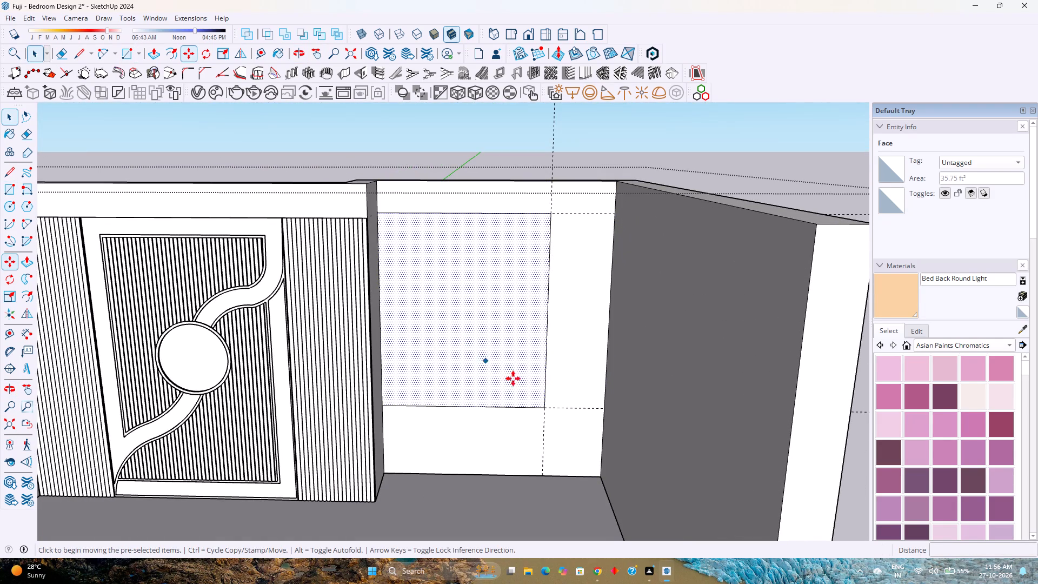
left_click(544, 410)
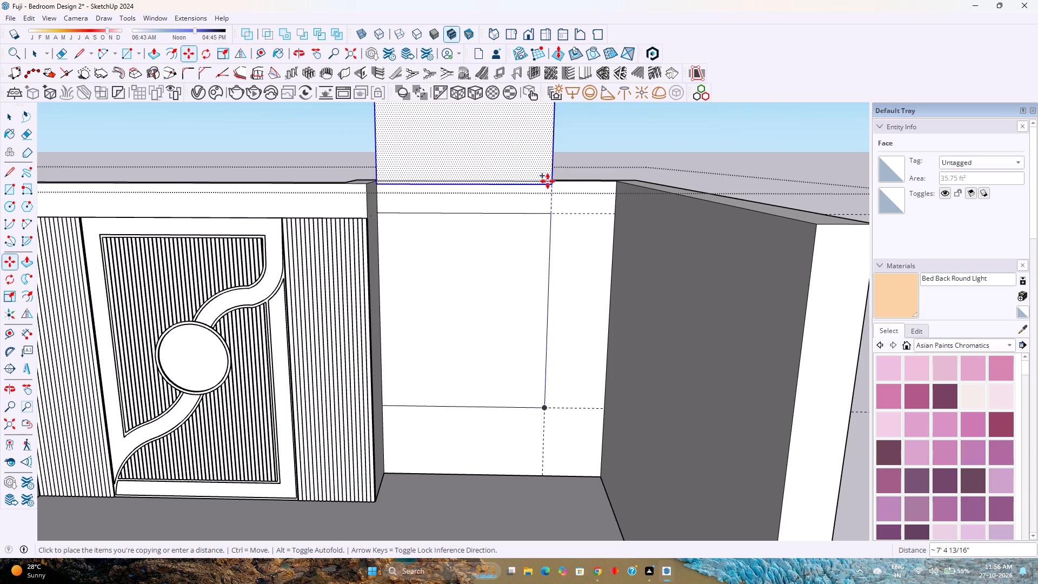
left_click(555, 152)
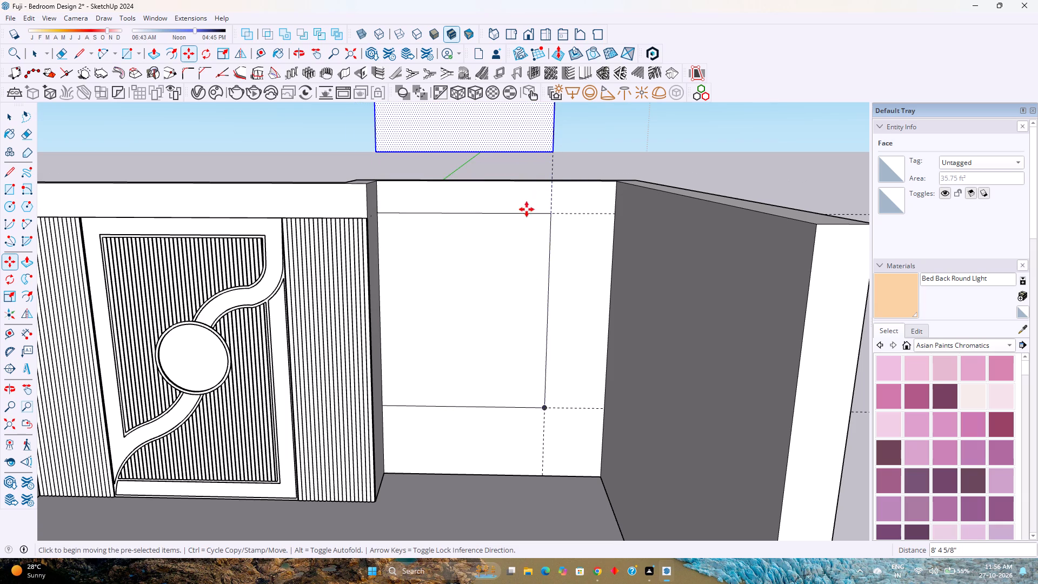
Erase the original rectangle's outline and the construction guides from the plain back wall.
key("e")
left_click(497, 211)
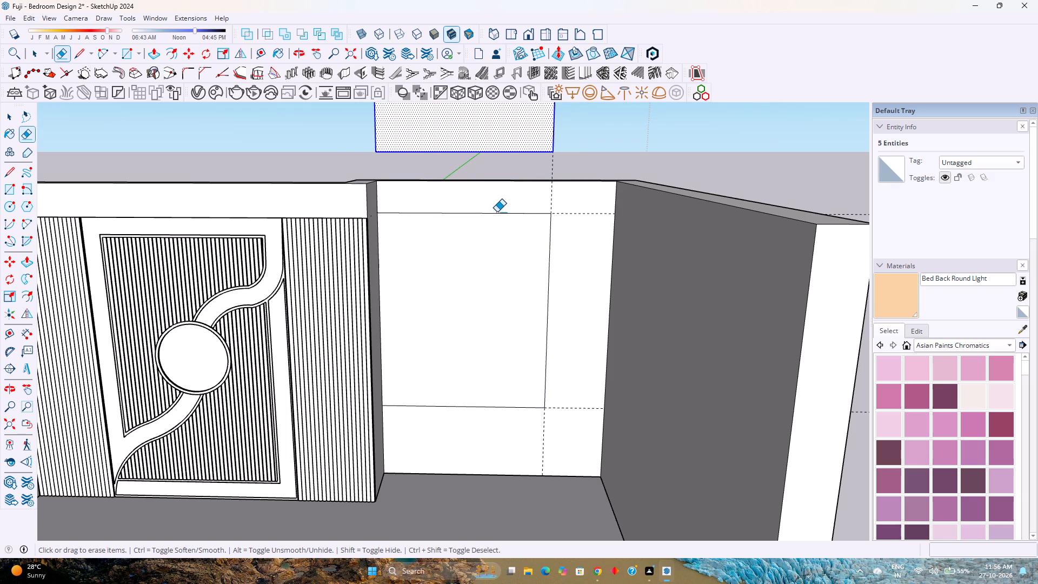
left_click_drag(560, 237, 549, 233)
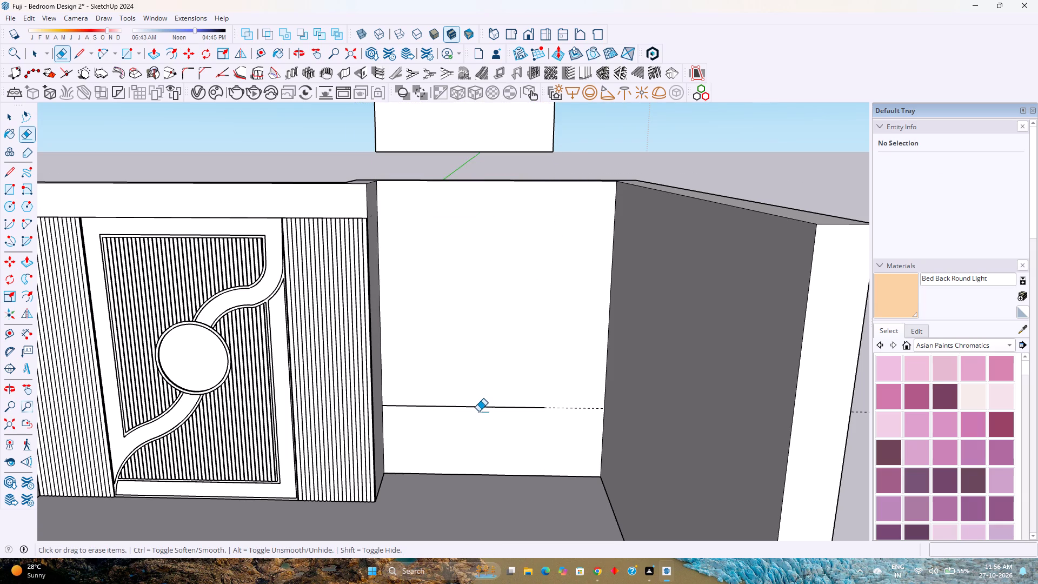
left_click(478, 408)
key("space")
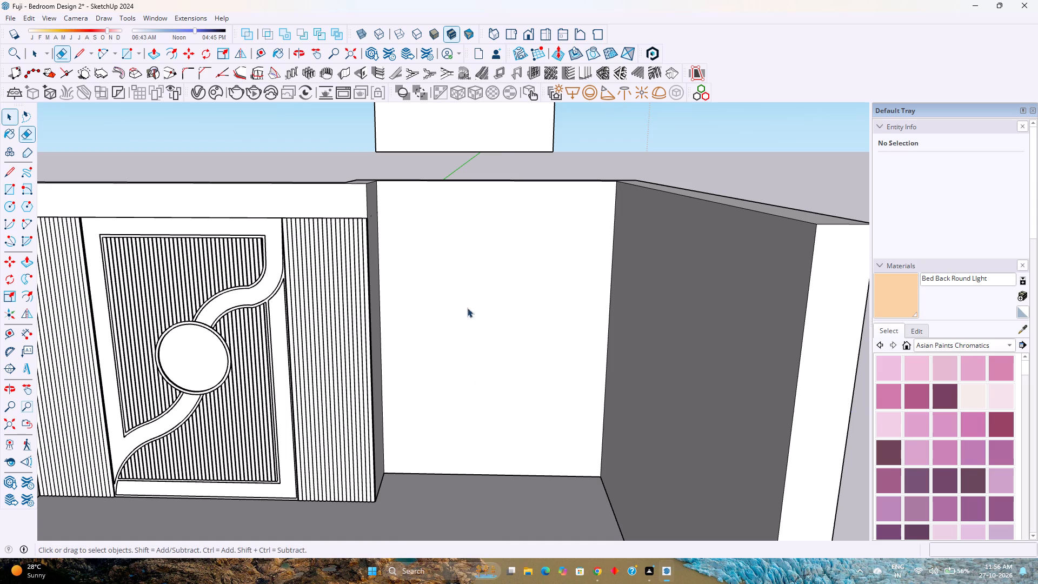
Group the copied rectangle's face and its edges above the back wall.
left_click(486, 142)
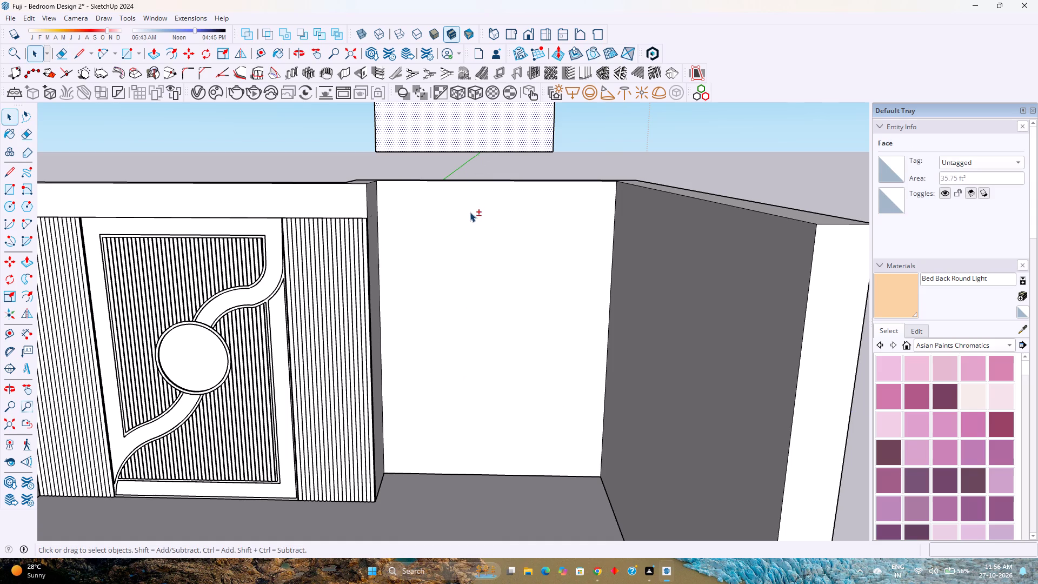
middle_click_drag(471, 220, 459, 349, "shift")
scroll(459, 349, "down", 3)
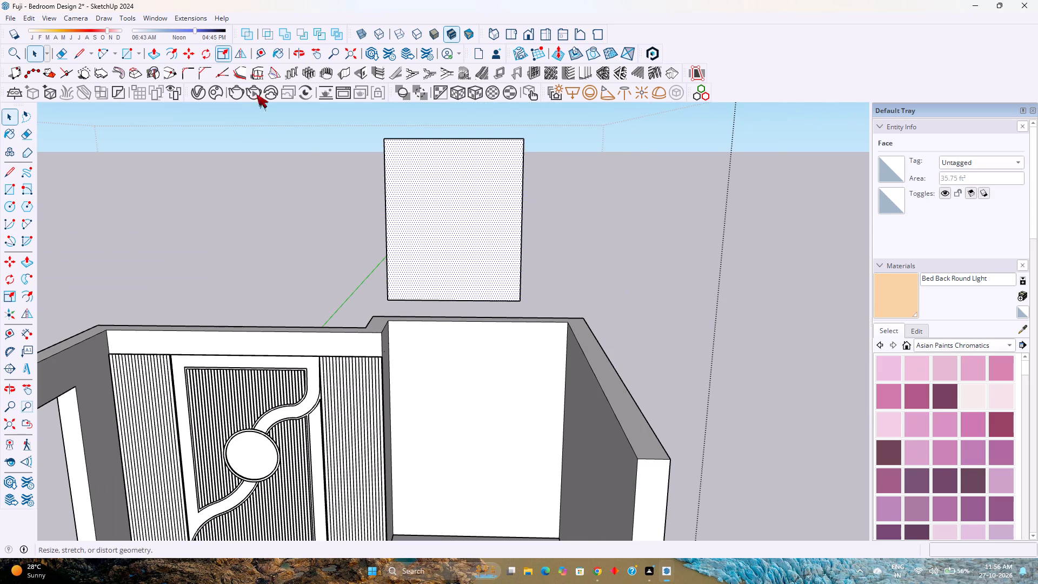
double_click(442, 243)
right_click(442, 243)
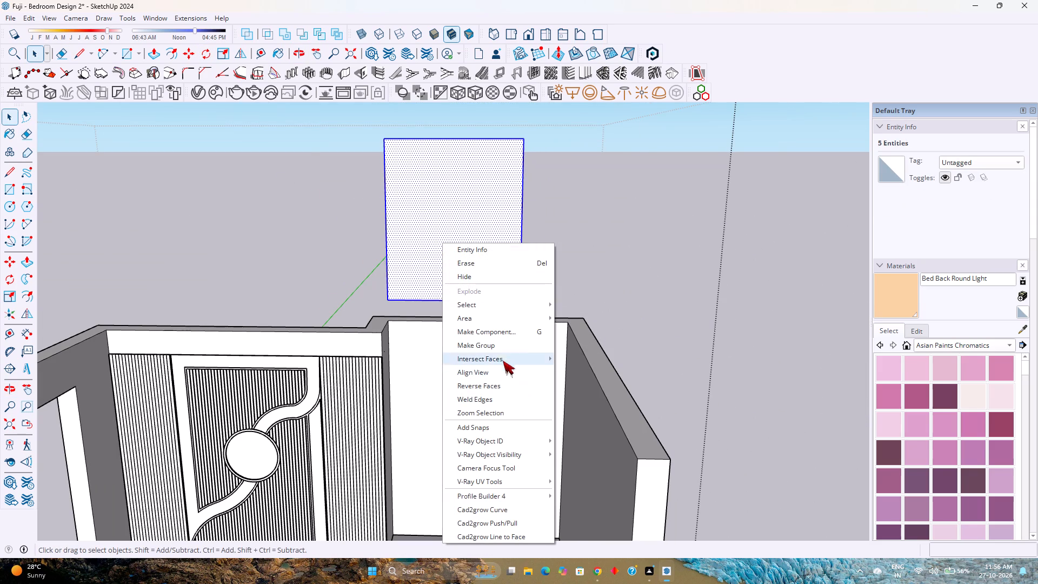
left_click(498, 346)
Move the rectangle group down to the base of the plain back wall and raise it 2'6" from there.
middle_click_drag(476, 373, 477, 284, "shift")
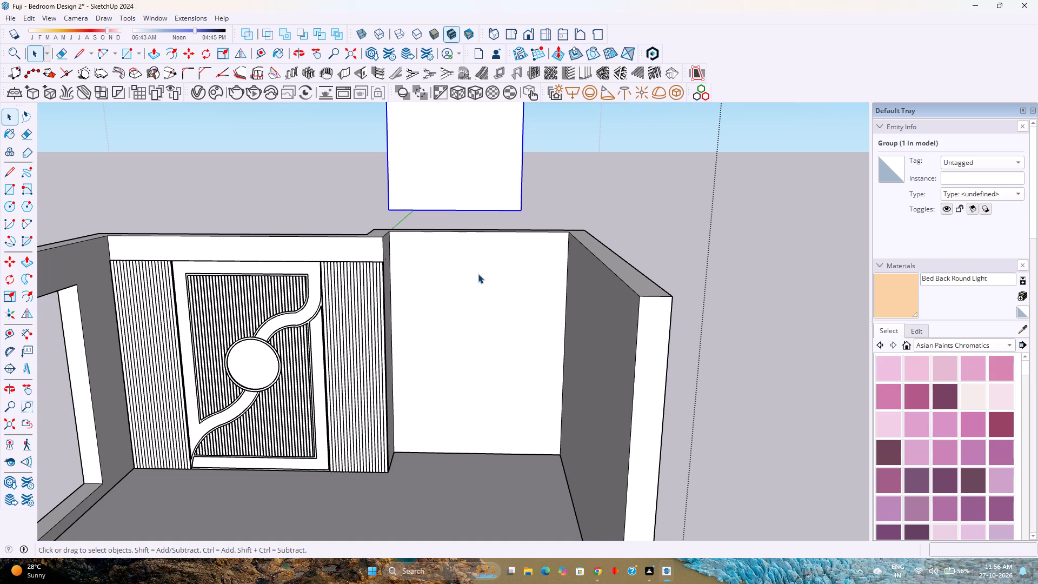
key("m")
left_click(518, 210)
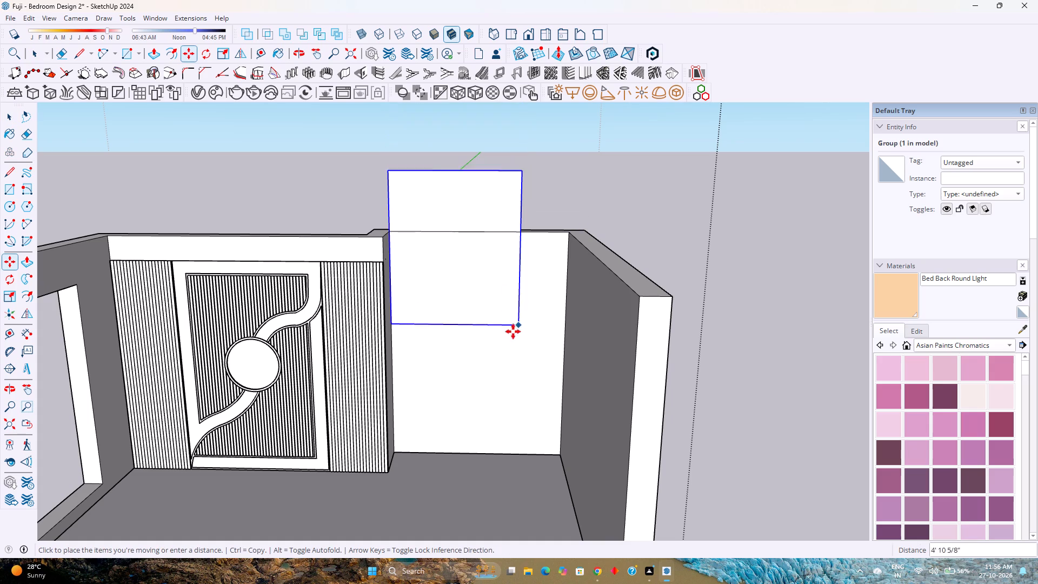
left_click(521, 456)
left_click(517, 455)
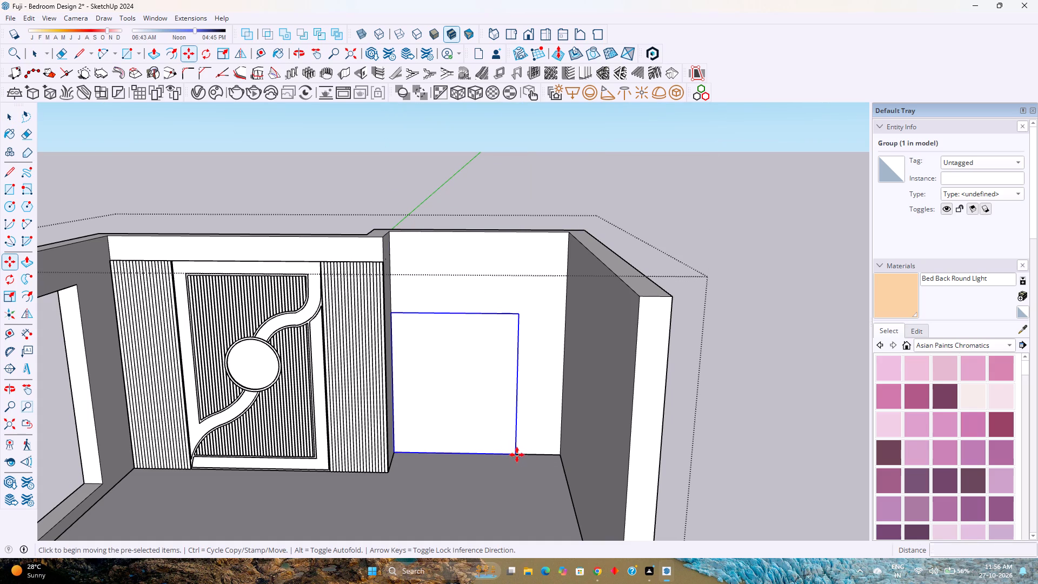
key("Up")
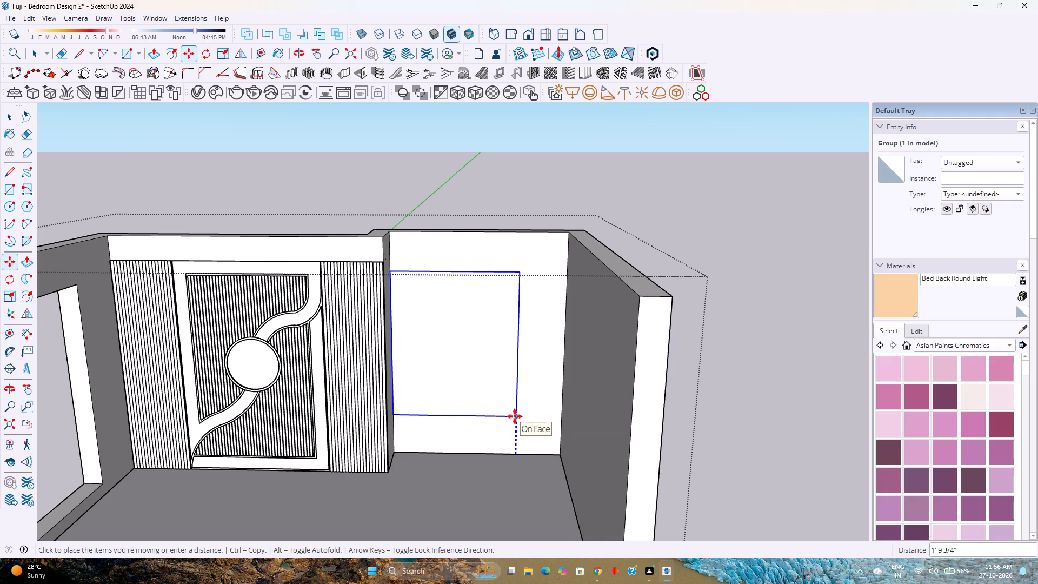
type("2'6\"")
key("Return")
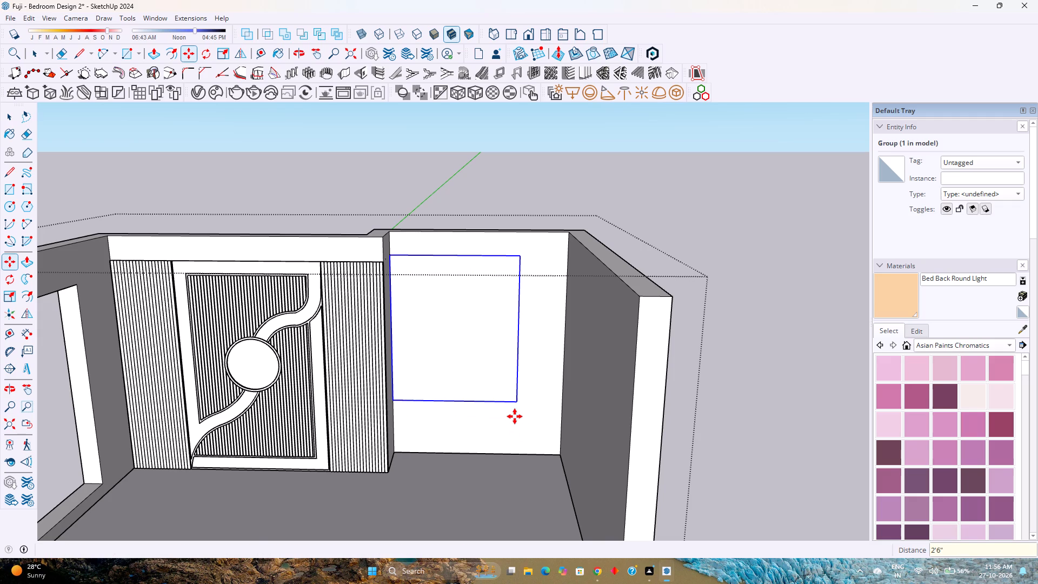
key("space")
Inside the rectangle group, copy the bottom edge straight up 1' to divide off a lower strip.
double_click(445, 324)
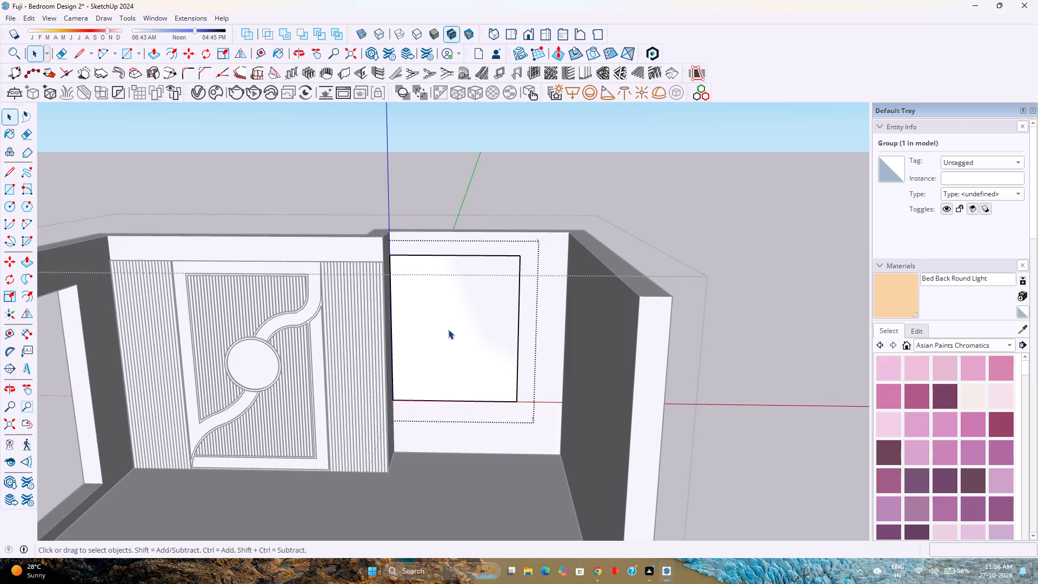
scroll(448, 329, "up", 8)
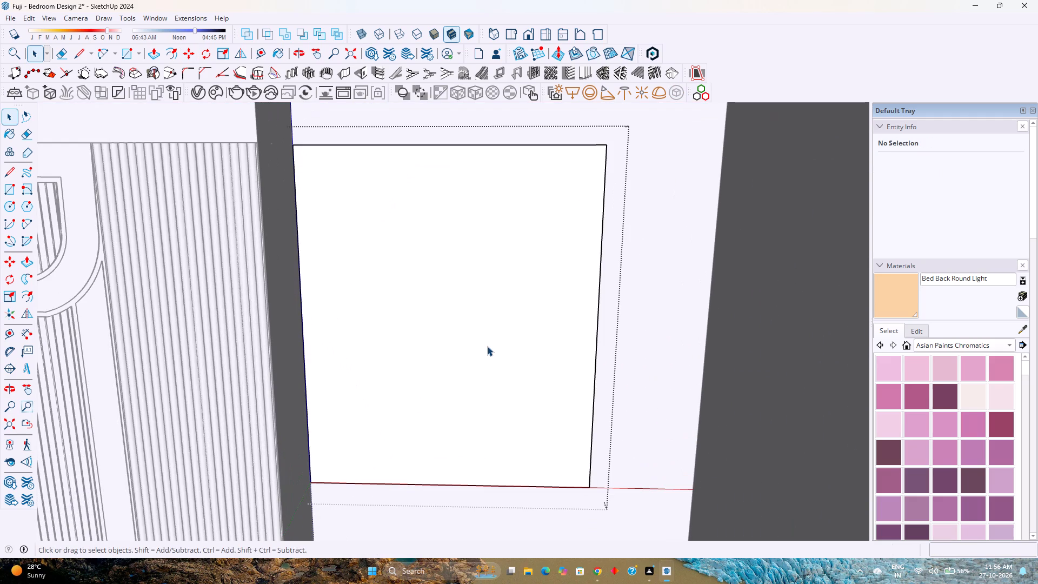
scroll(487, 346, "up", 2)
scroll(487, 346, "down", 2)
middle_click_drag(487, 346, 491, 381, "shift")
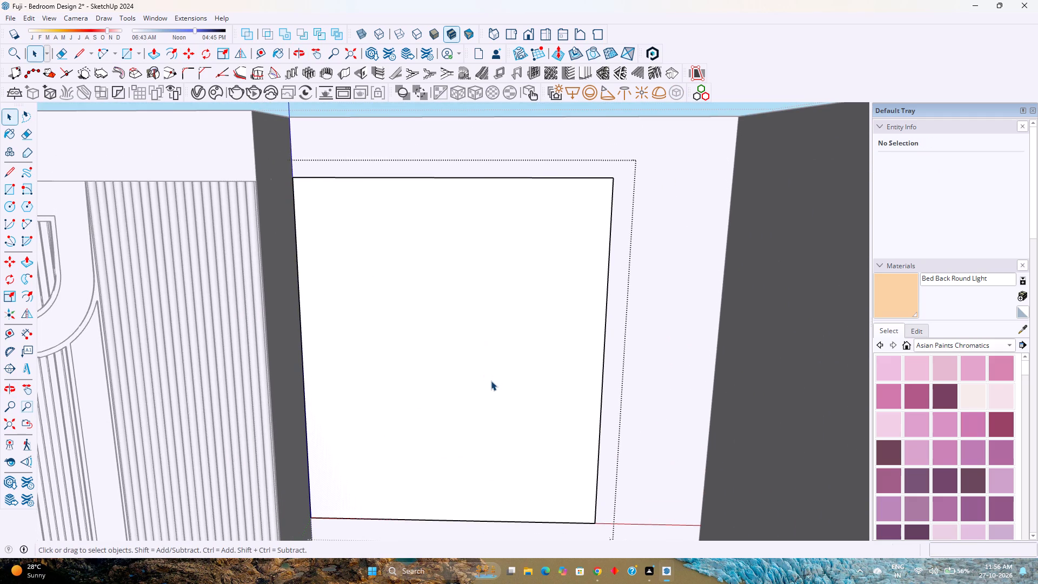
middle_click_drag(497, 390, 498, 348)
scroll(498, 348, "down", 4)
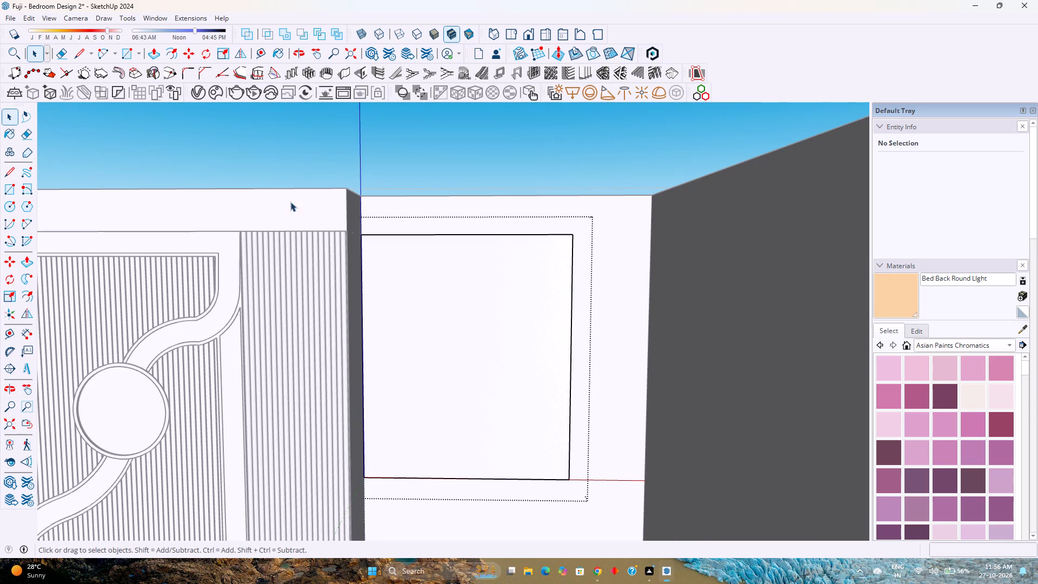
left_click(465, 477)
left_click(465, 481)
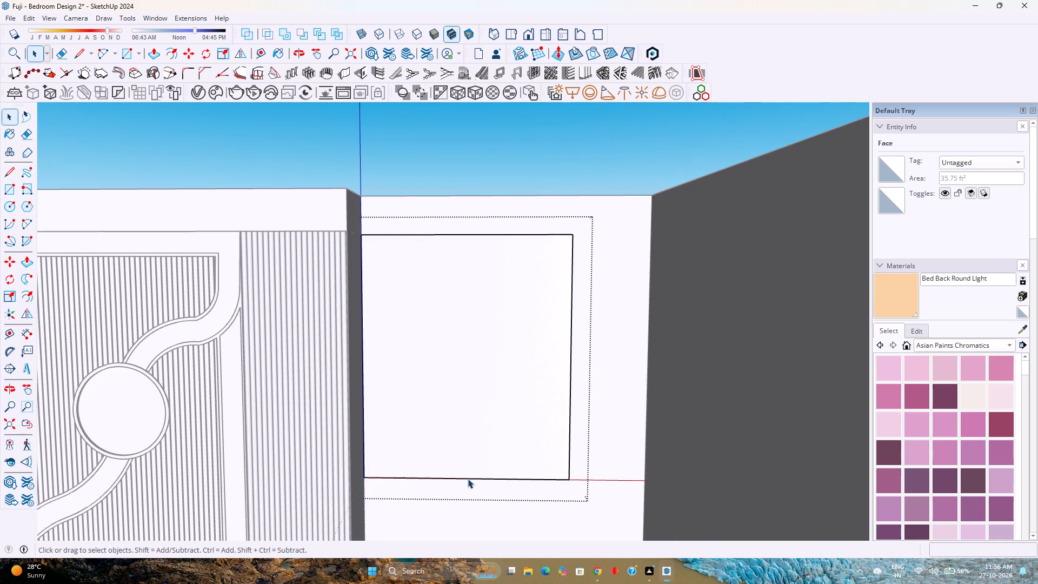
left_click(468, 477)
key("m")
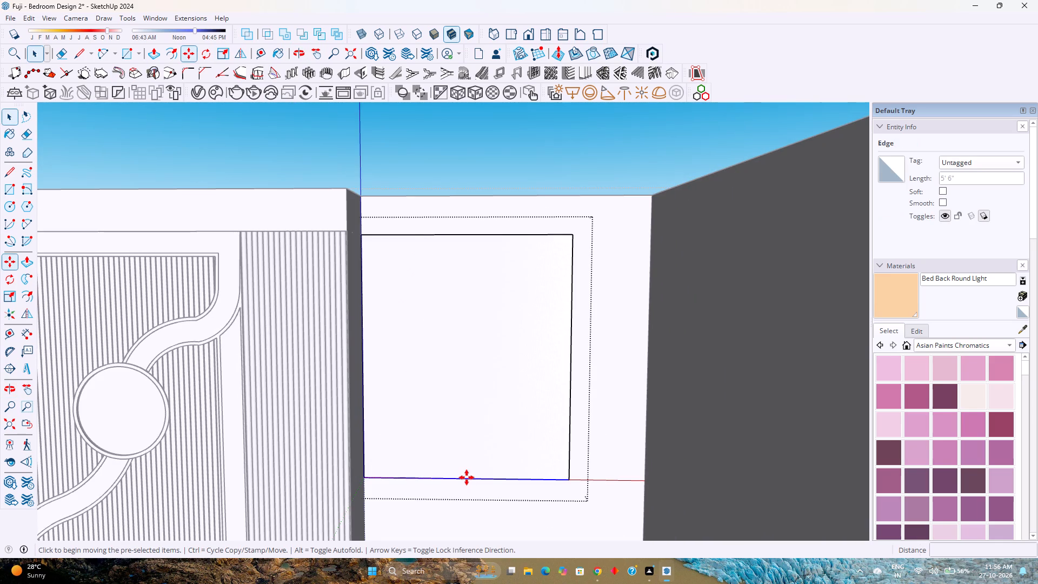
left_click(469, 478)
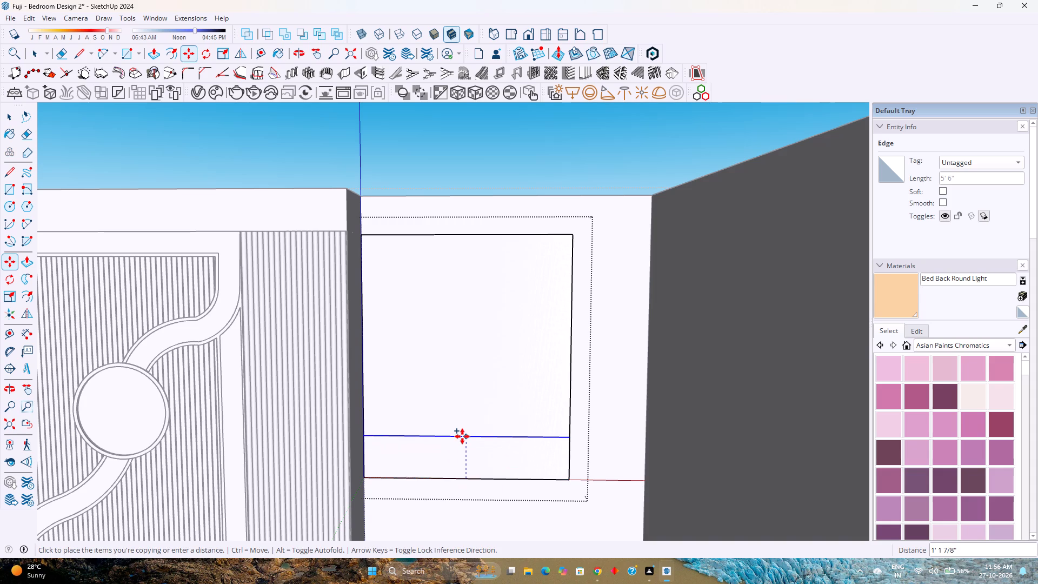
key("9")
key("Return")
scroll(462, 436, "up", 1)
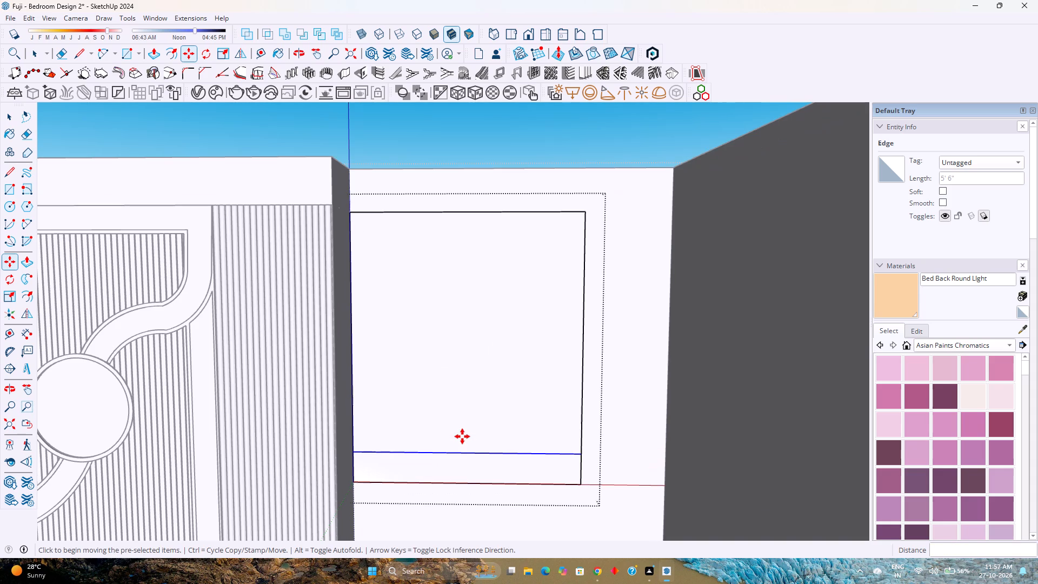
type("1'")
key("Return")
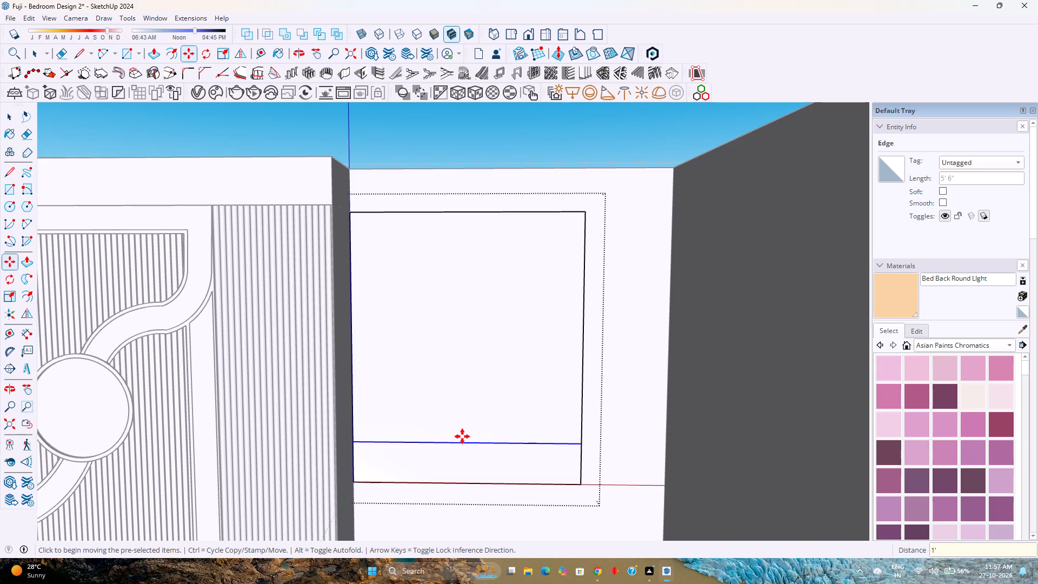
key("space")
Push/Pull the lower strip of the rectangle outward from the back wall into the room.
left_click(484, 474)
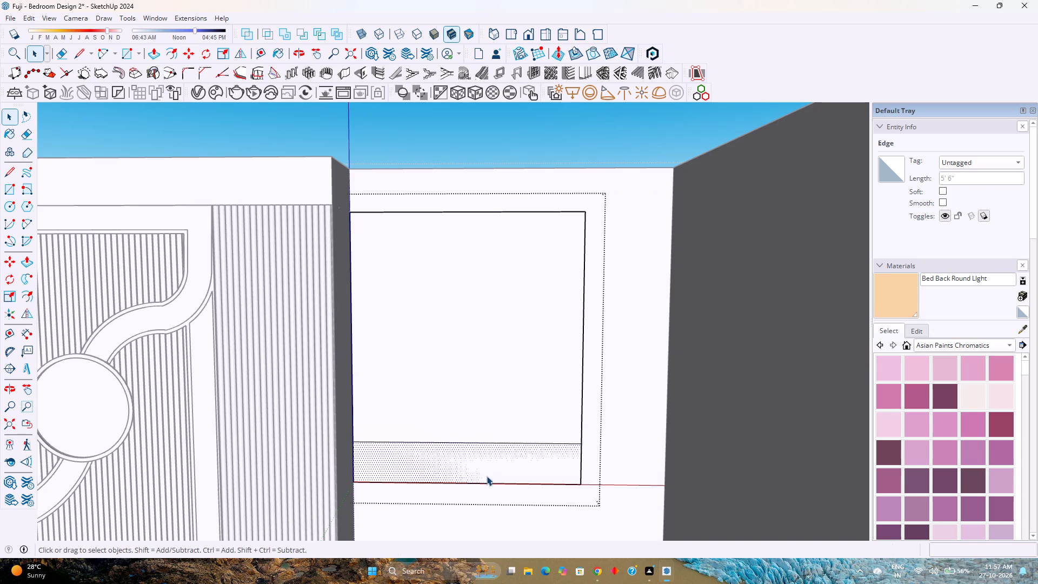
scroll(540, 474, "up", 4)
middle_click_drag(540, 474, 494, 506)
scroll(498, 506, "down", 1)
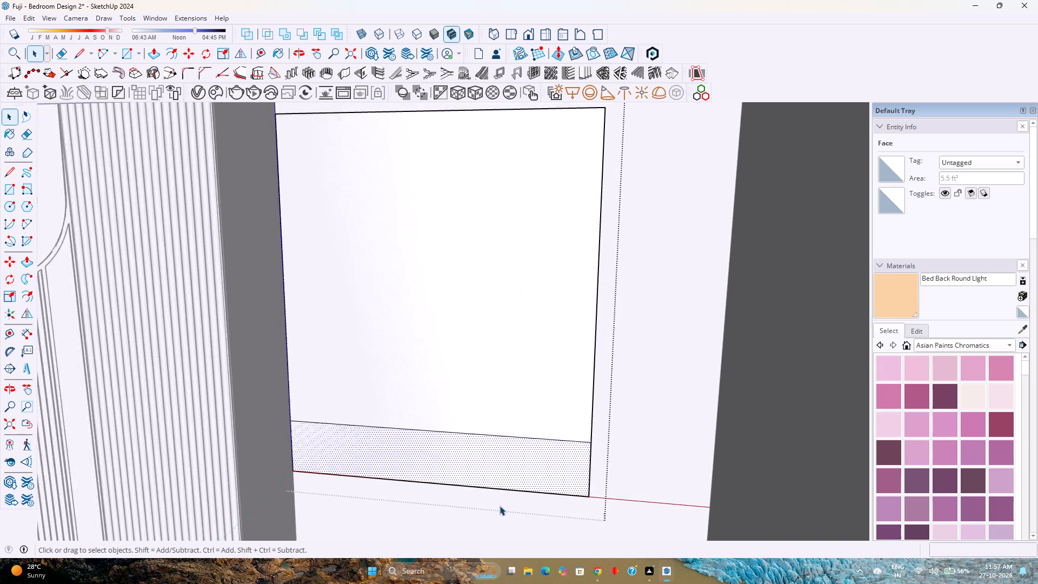
scroll(500, 506, "down", 4)
key("p")
left_click(515, 475)
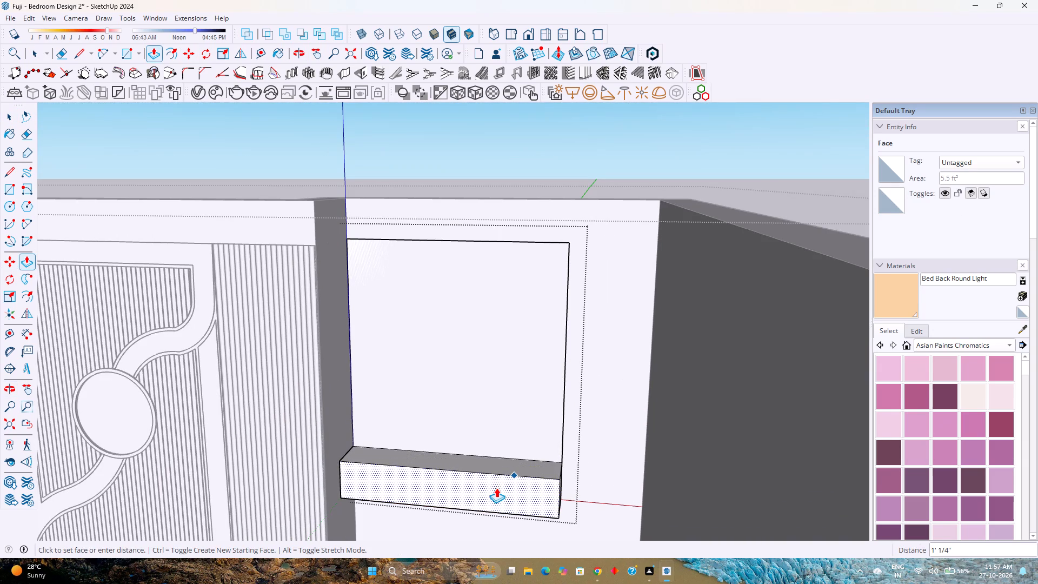
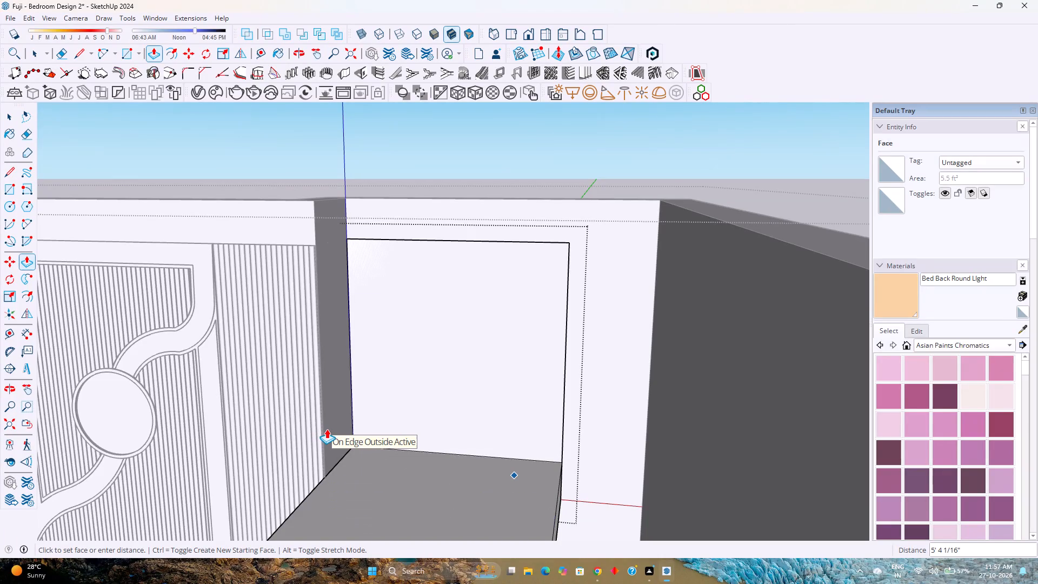
Pull the rectangle's lower strip out about 2' 1/2" from the back wall, to the edge of the fluted panel's side.
left_click(325, 431)
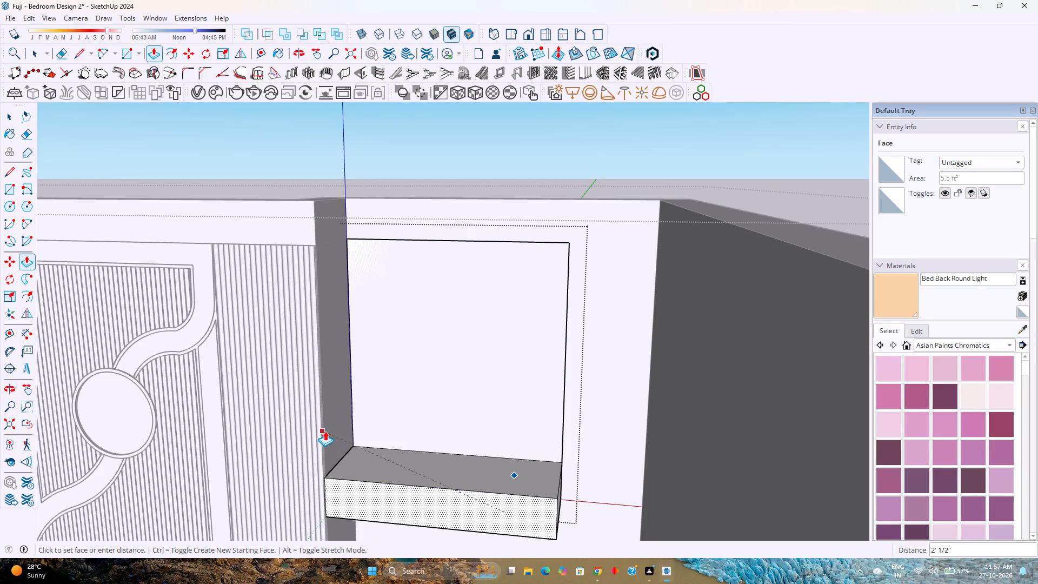
scroll(412, 476, "up", 2)
middle_click_drag(412, 476, 441, 444)
middle_click_drag(441, 444, 446, 438)
scroll(446, 437, "up", 1)
scroll(446, 437, "down", 4)
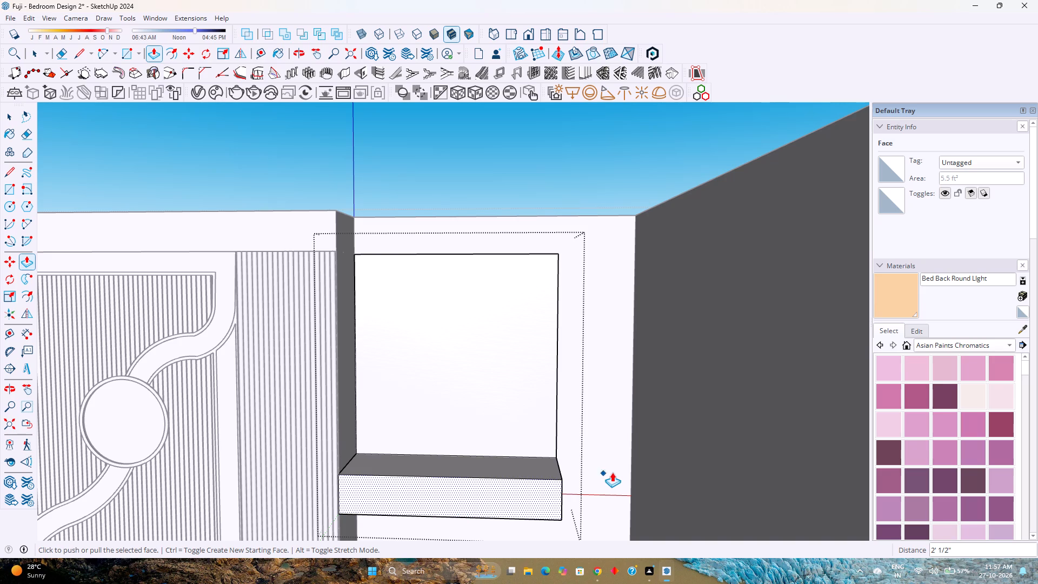
key("space")
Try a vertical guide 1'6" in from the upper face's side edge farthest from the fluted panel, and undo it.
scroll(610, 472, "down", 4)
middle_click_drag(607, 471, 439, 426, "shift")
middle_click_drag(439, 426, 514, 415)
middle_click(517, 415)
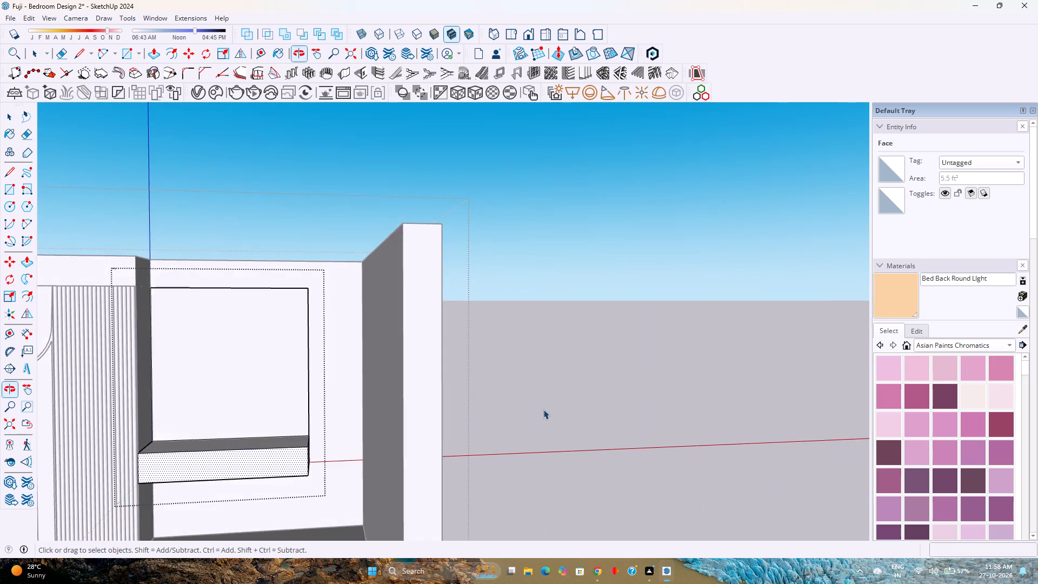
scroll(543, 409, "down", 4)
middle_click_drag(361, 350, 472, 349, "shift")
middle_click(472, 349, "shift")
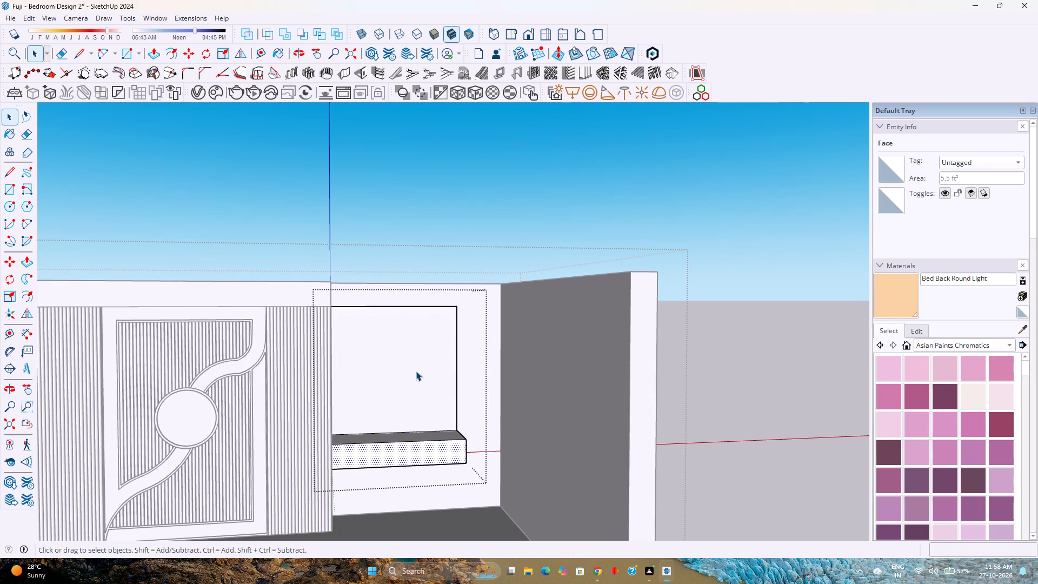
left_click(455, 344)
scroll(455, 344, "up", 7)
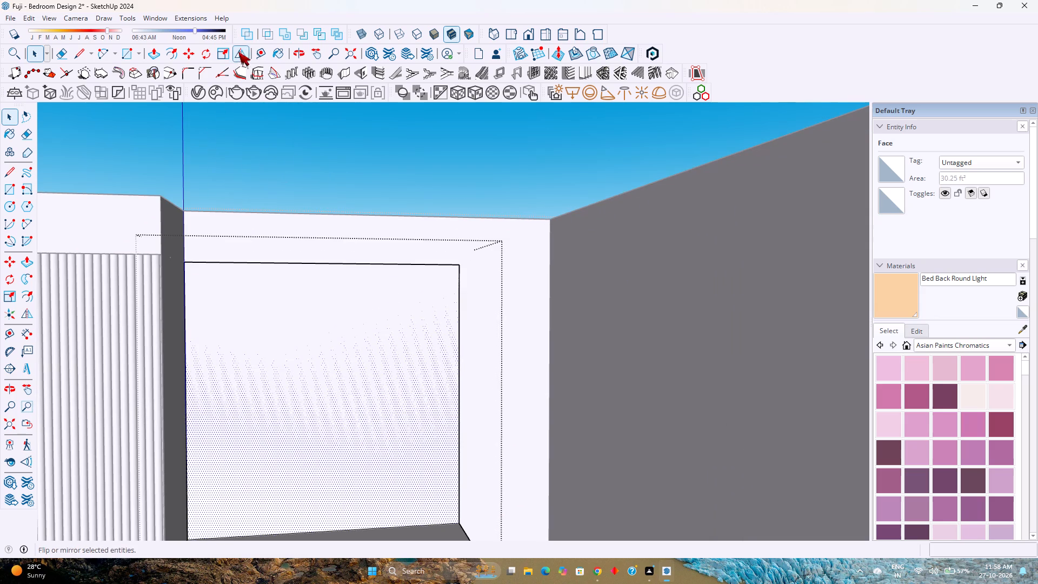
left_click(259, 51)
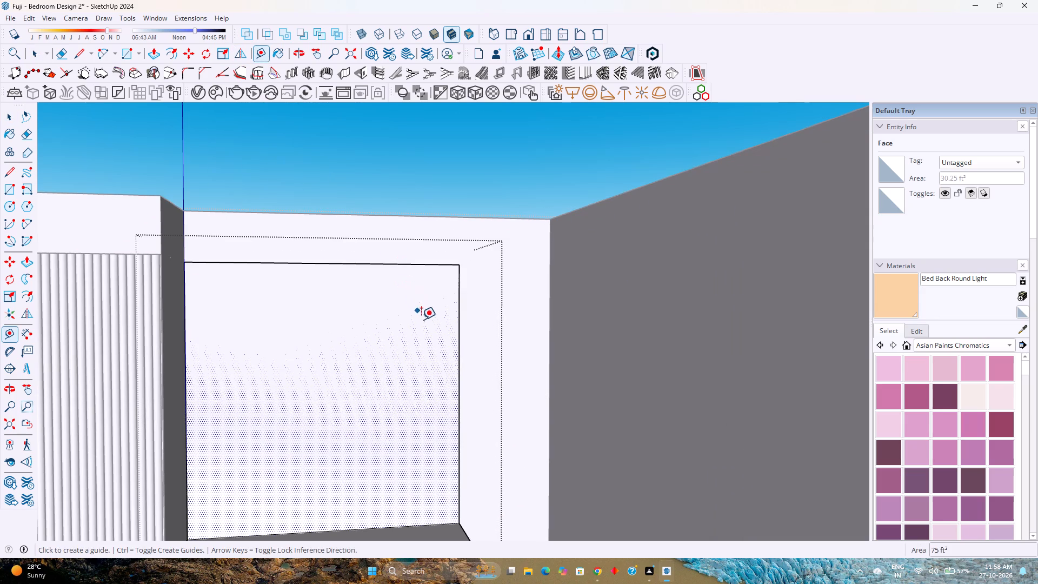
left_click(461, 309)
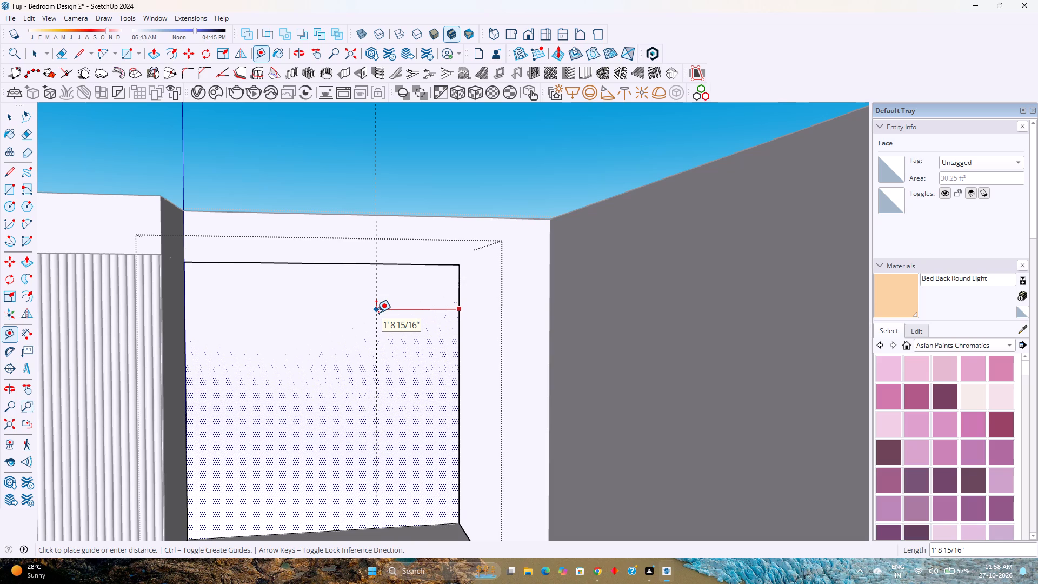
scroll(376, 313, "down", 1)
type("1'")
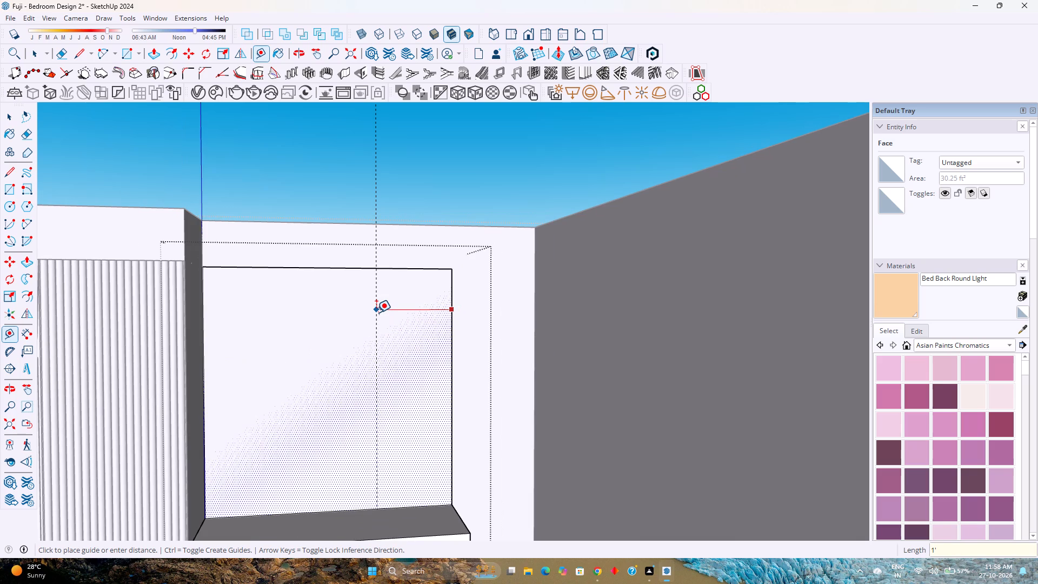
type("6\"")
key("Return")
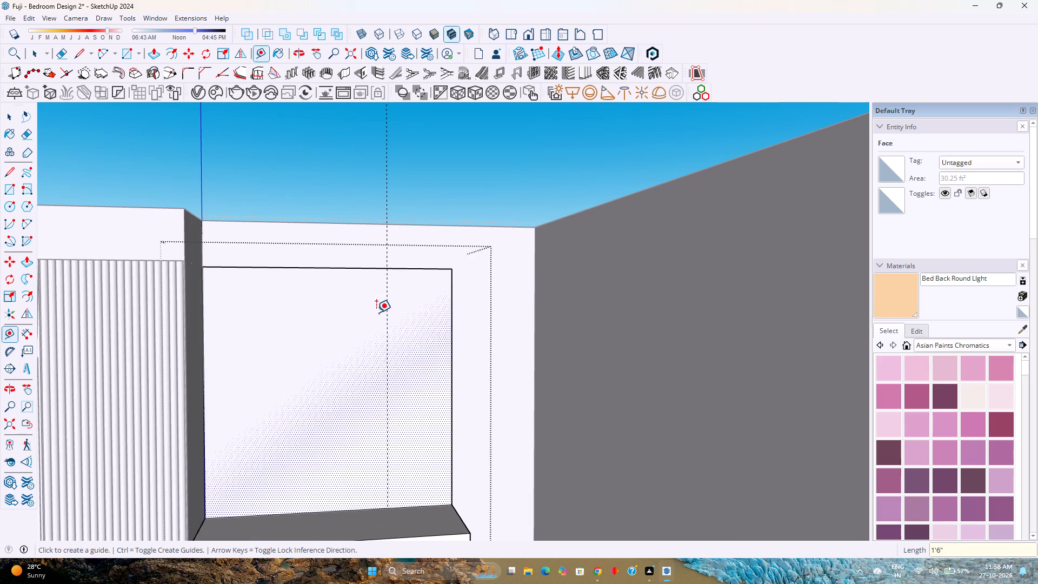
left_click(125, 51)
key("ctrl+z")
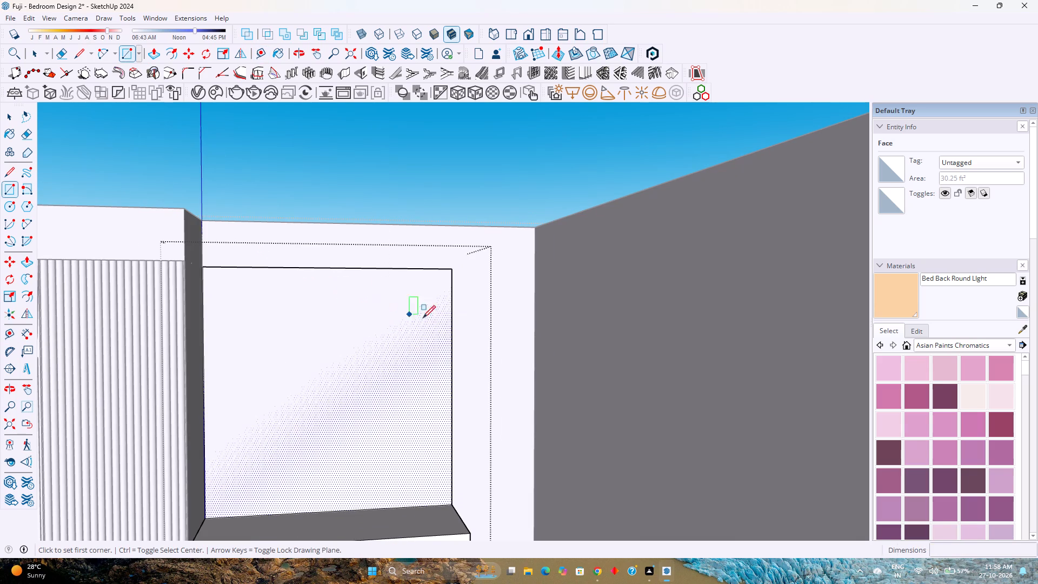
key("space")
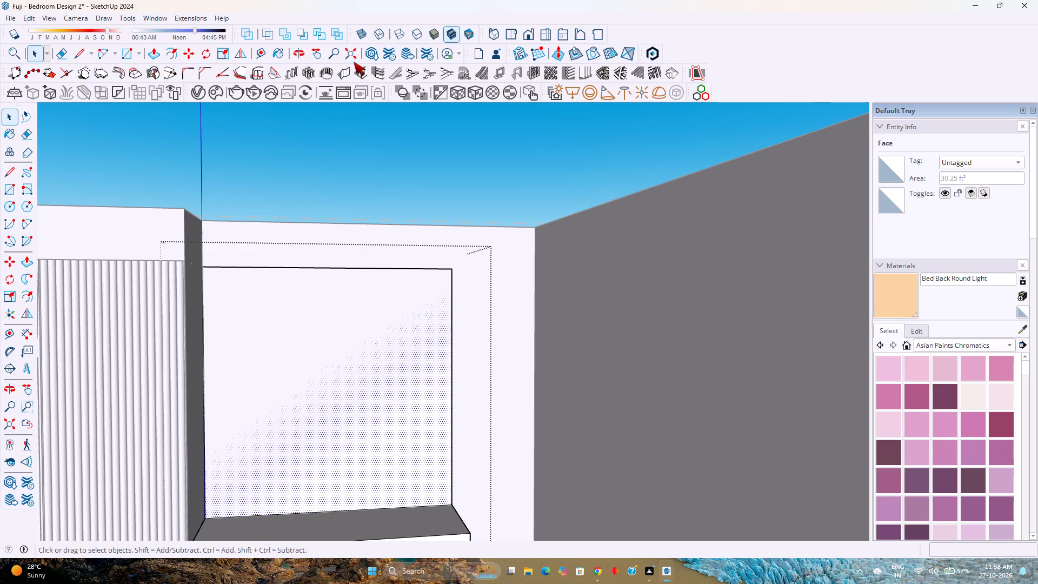
Place a vertical guide 1'8" in from the upper face's side edge farthest from the fluted panel.
left_click(260, 52)
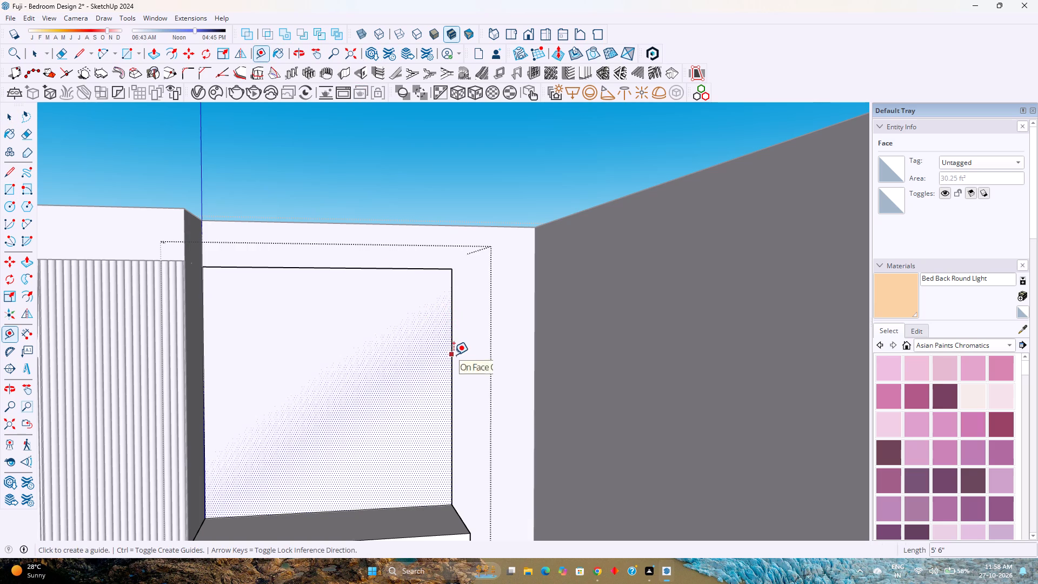
left_click(454, 355)
type("1'8\"")
key("Return")
Draw a 1'8" by 5'6" rectangle between the guide and the upper face's far side edge, and group its face and edges.
scroll(278, 310, "down", 3)
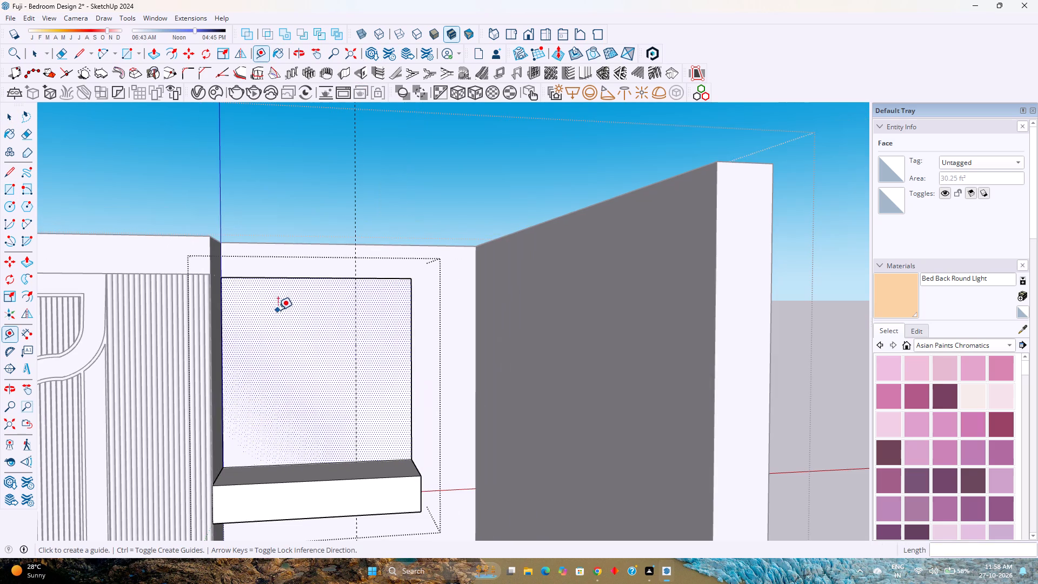
left_click(125, 56)
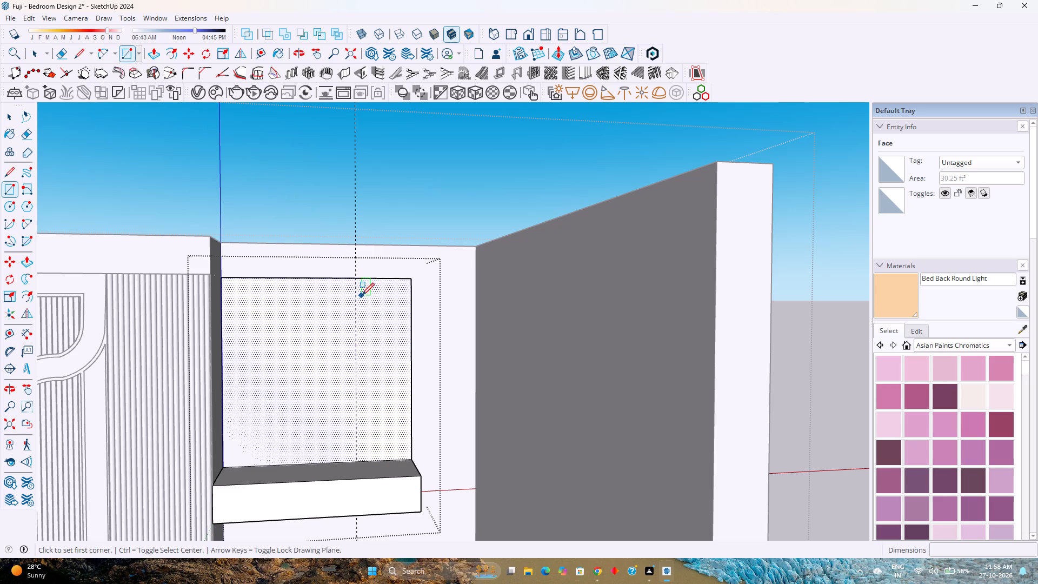
left_click(357, 281)
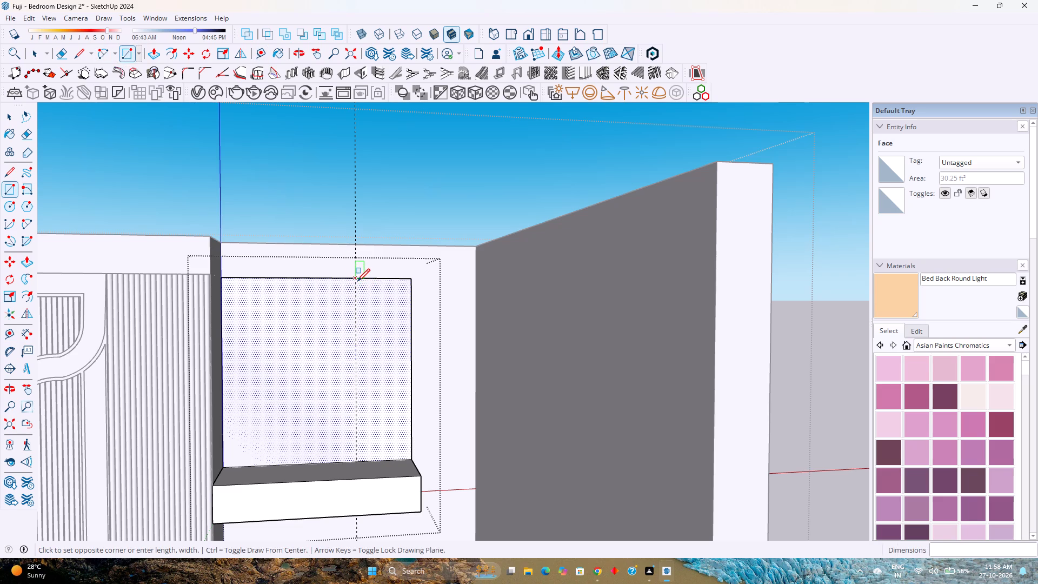
left_click(409, 456)
key("space")
double_click(395, 414)
right_click(395, 414)
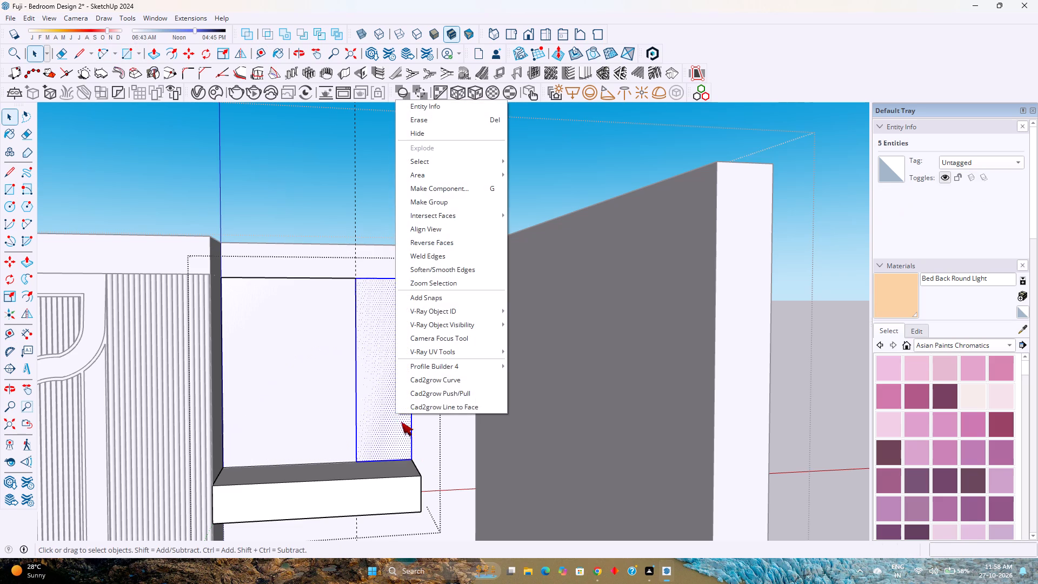
left_click(436, 200)
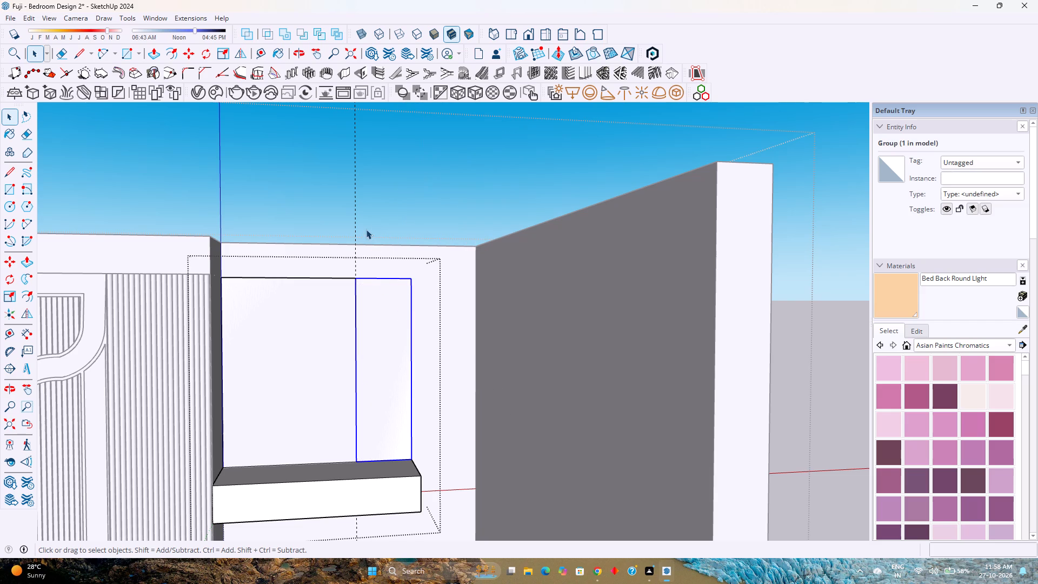
Inside the new narrow group, offset the face's outline 1" inward to form a frame.
left_click(392, 337)
scroll(392, 337, "up", 3)
double_click(392, 337)
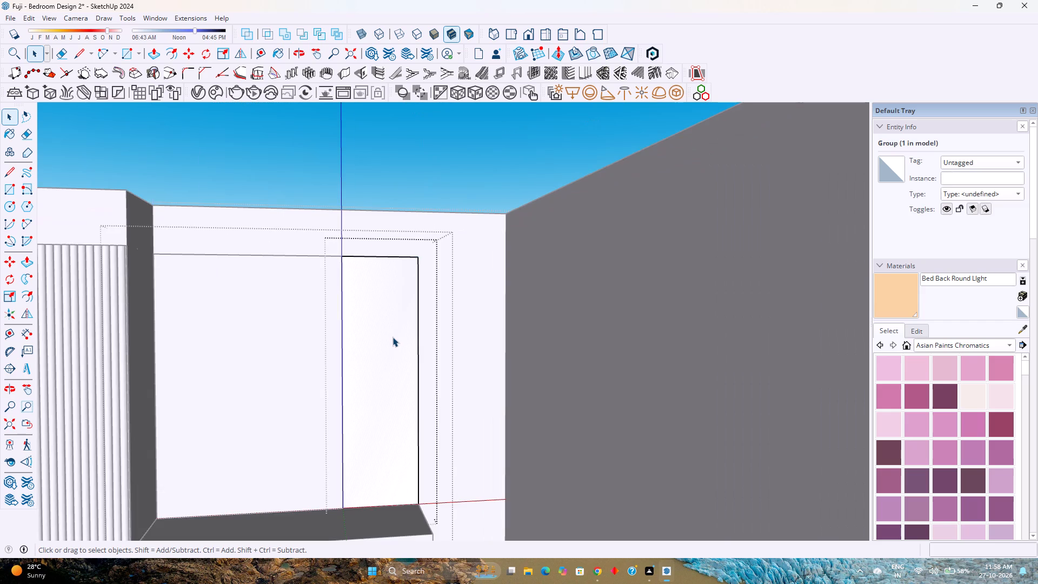
scroll(392, 337, "up", 1)
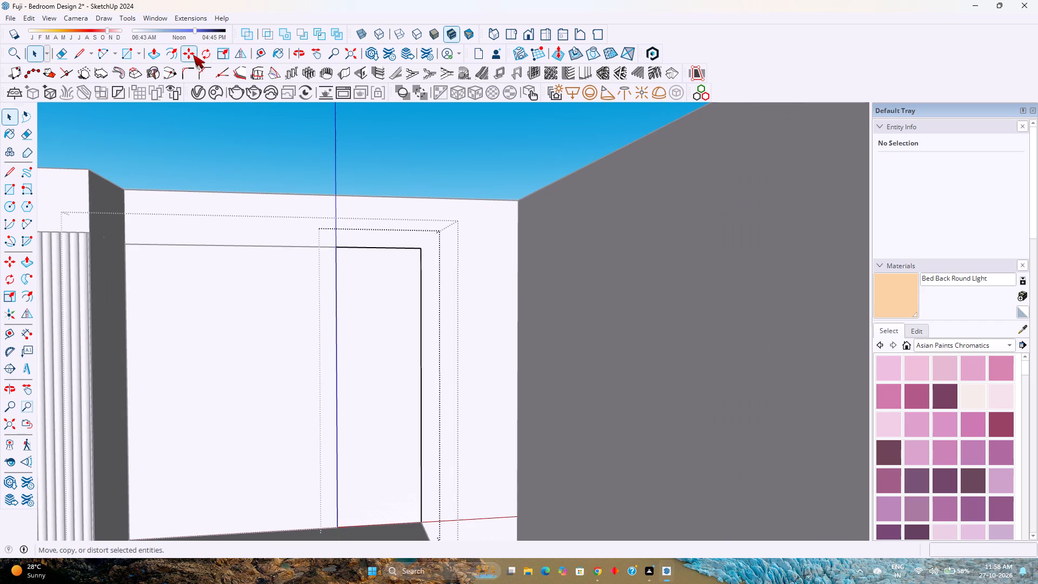
left_click(172, 50)
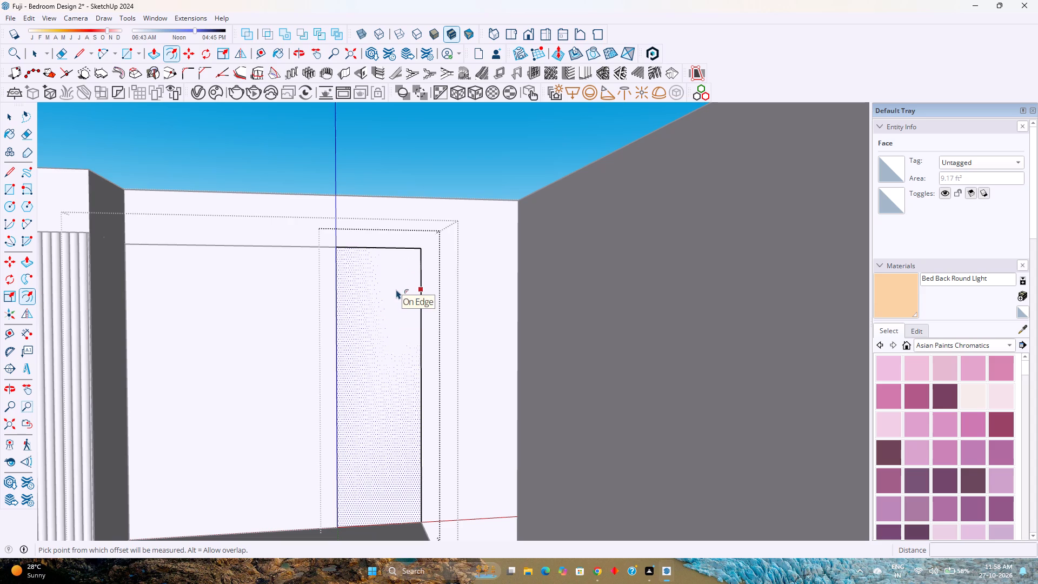
left_click(414, 277)
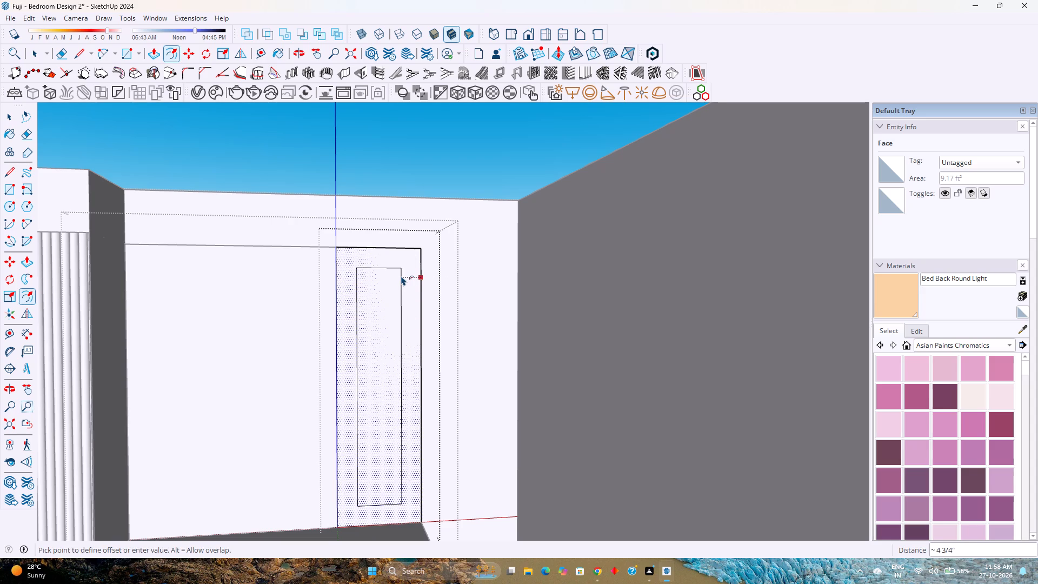
key("1")
key("Return")
key("space")
Copy the frame's inner top edge down 5'4" to the inner bottom edge and divide the span into 5 equal bays.
scroll(368, 289, "up", 3)
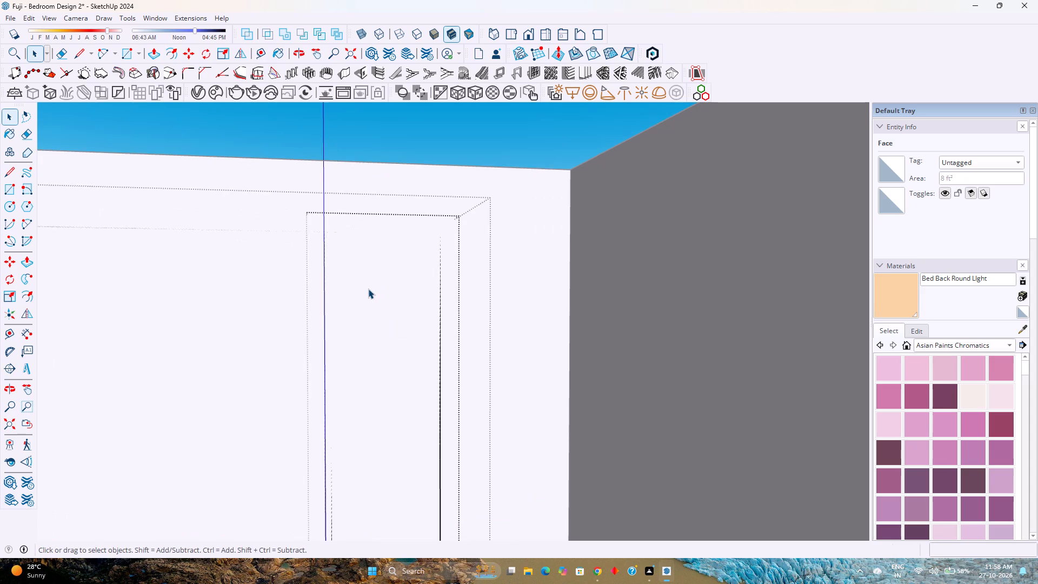
scroll(368, 286, "down", 2)
middle_click_drag(368, 286, 374, 319)
scroll(374, 319, "down", 2)
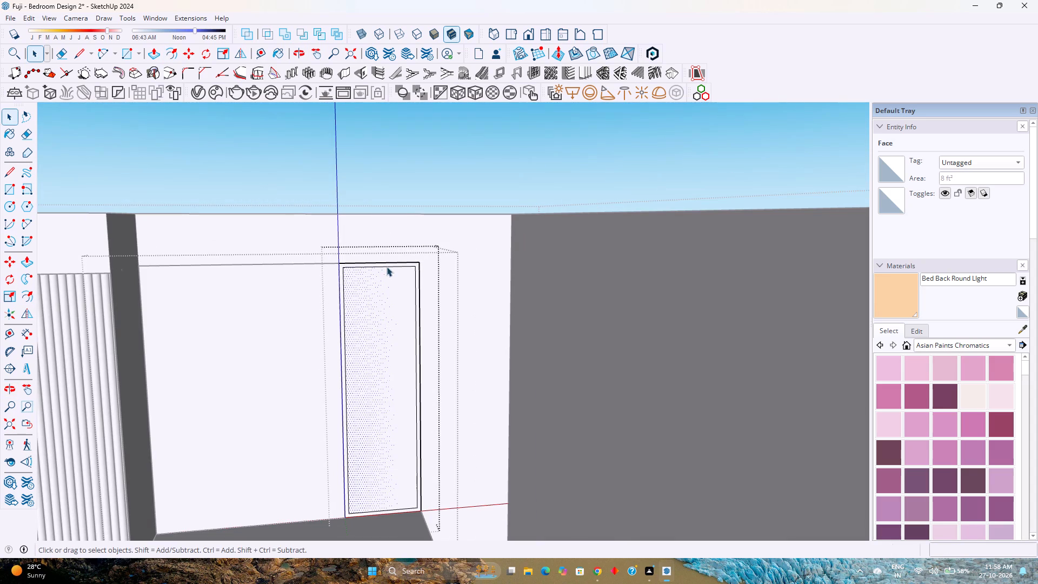
left_click(384, 266)
key("m")
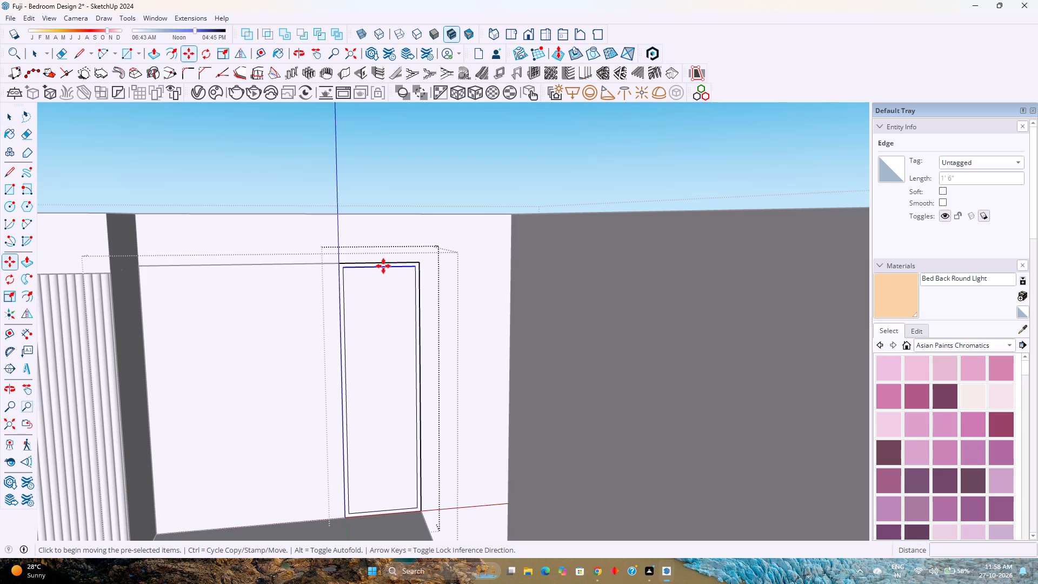
left_click(344, 266)
left_click(354, 513)
key("slash")
key("5")
key("Return")
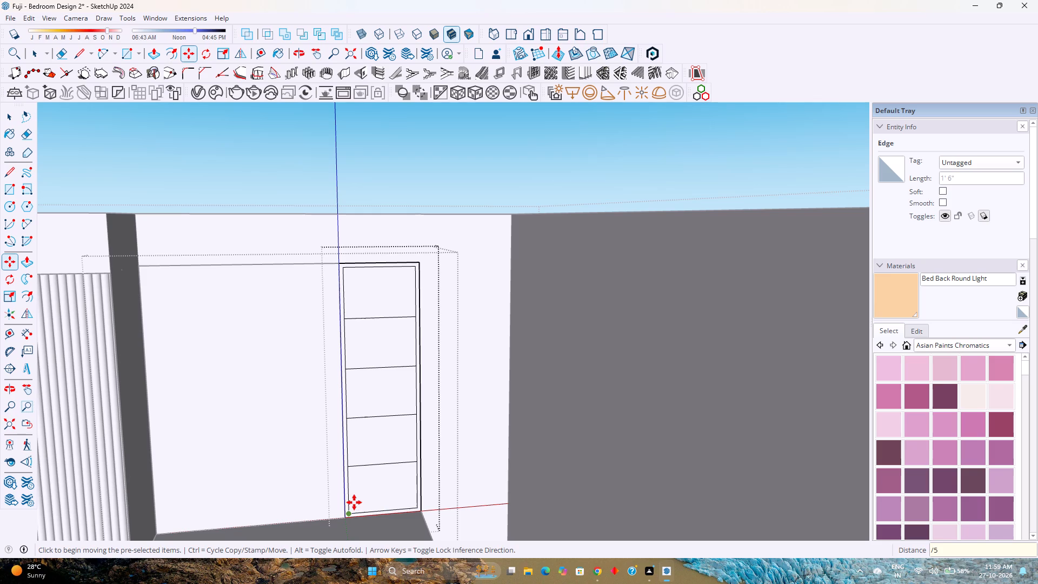
Select only the four intermediate divider edges, leaving out the faces, and move them vertically down 0.5".
key("space")
left_click_drag(393, 473, 377, 404)
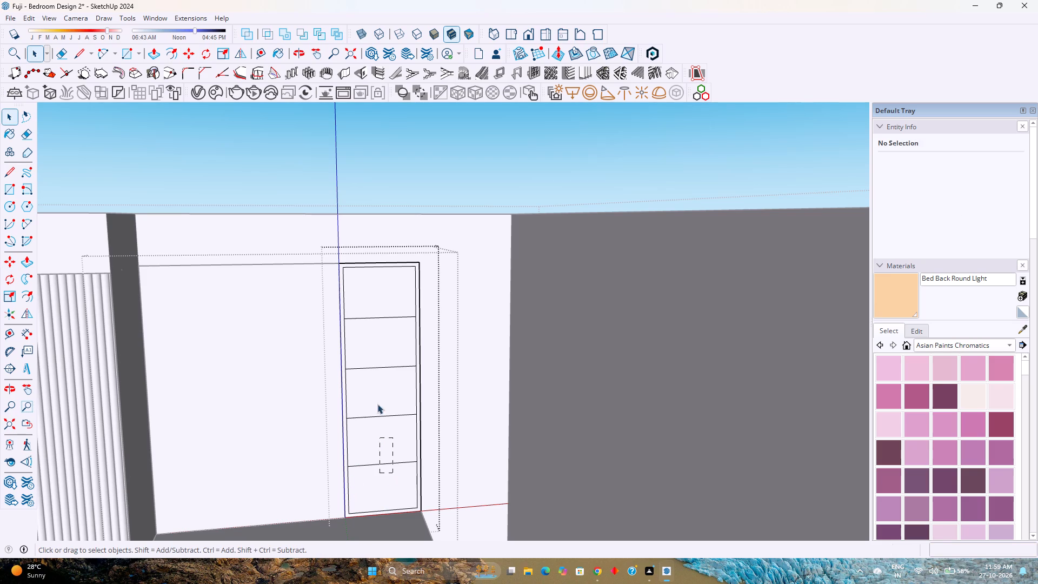
left_click_drag(377, 404, 361, 300)
left_click(361, 300)
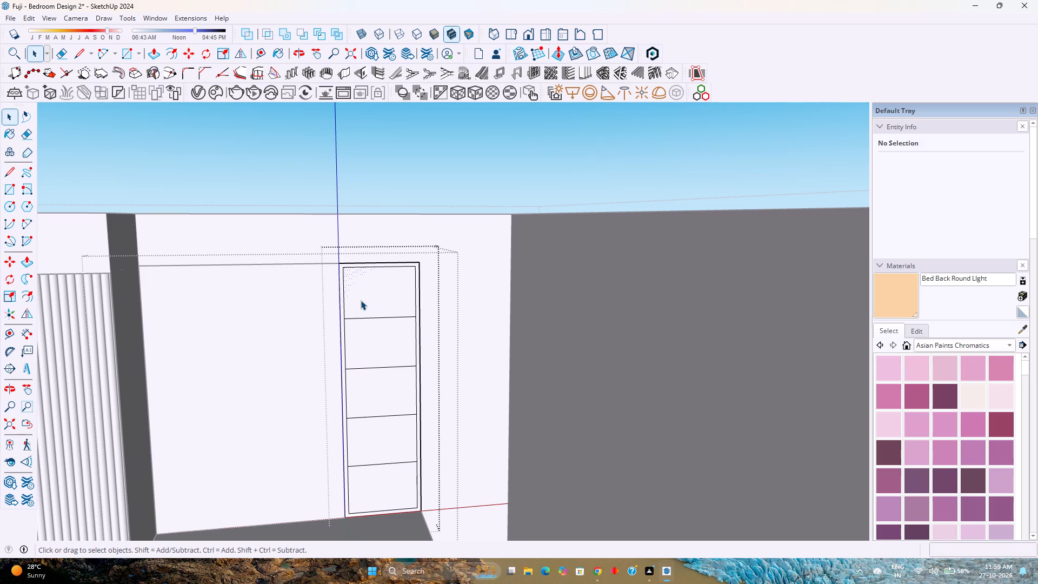
left_click_drag(402, 474, 362, 300)
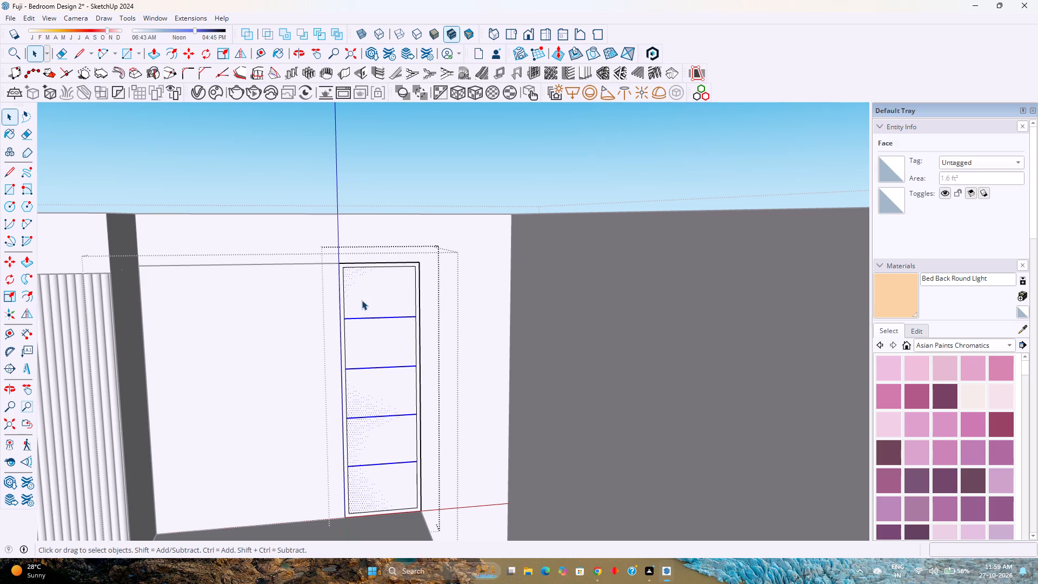
right_click(362, 300)
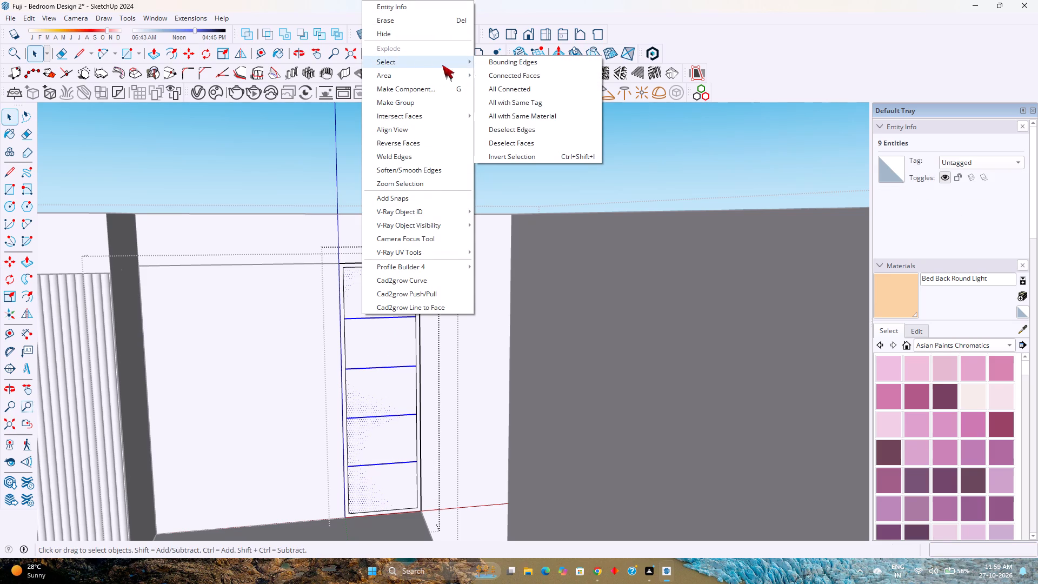
left_click(517, 139)
key("m")
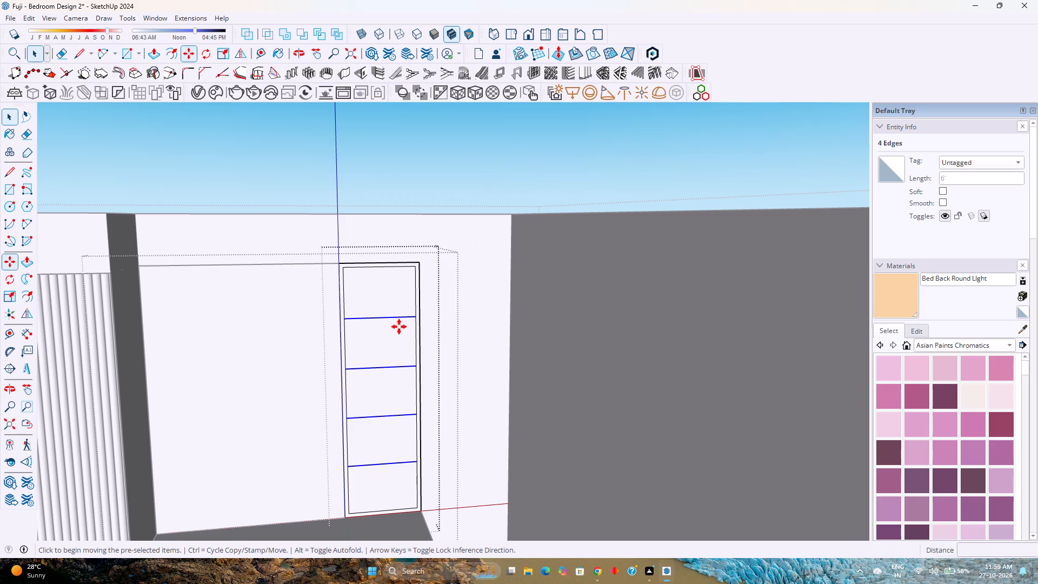
scroll(401, 328, "up", 6)
left_click(424, 311)
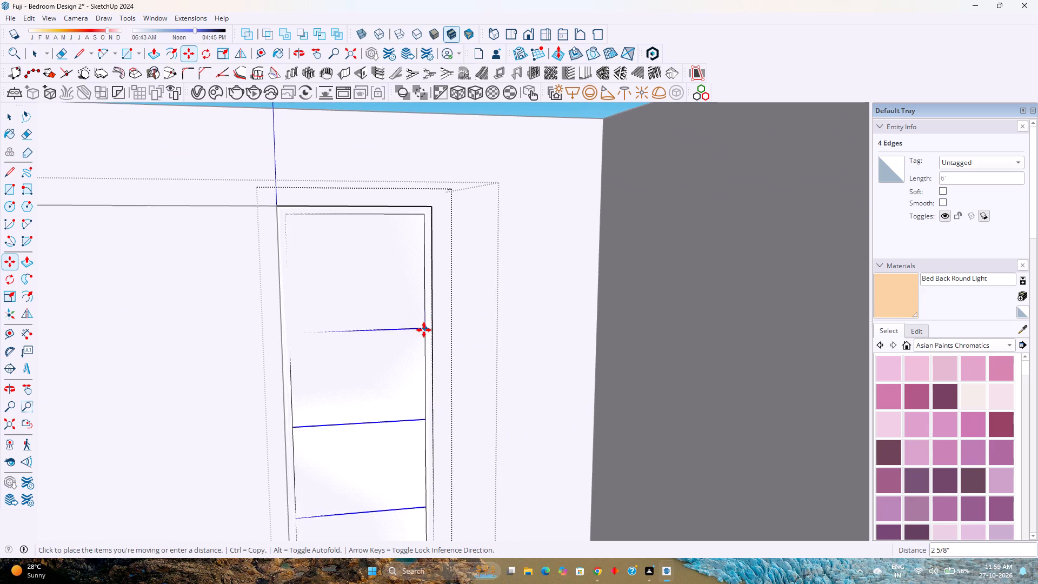
key("Up")
type("0.")
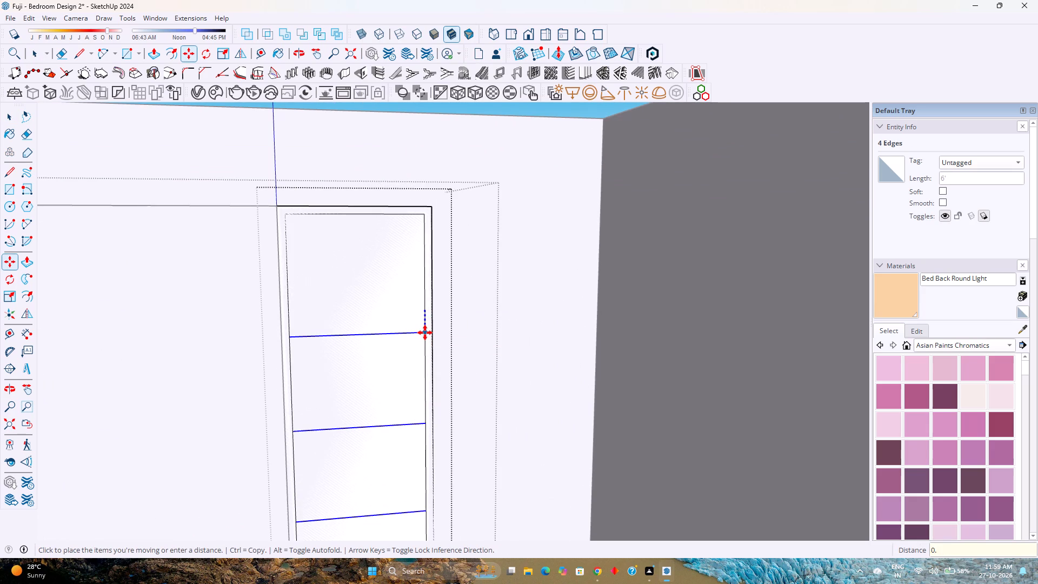
key("5")
key("Return")
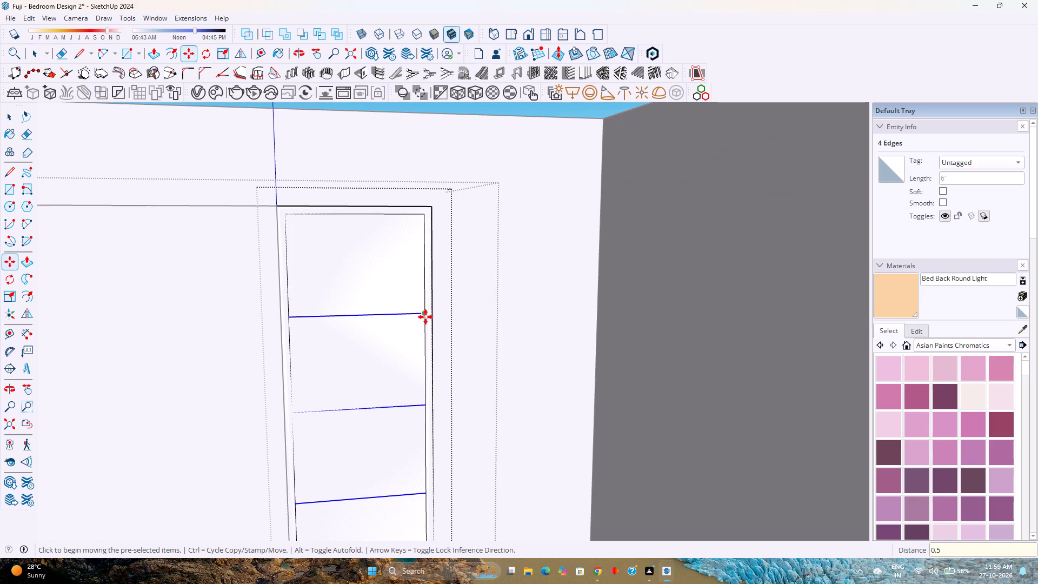
Copy the four selected divider edges vertically up 1" to give each shelf its thickness.
left_click(423, 313)
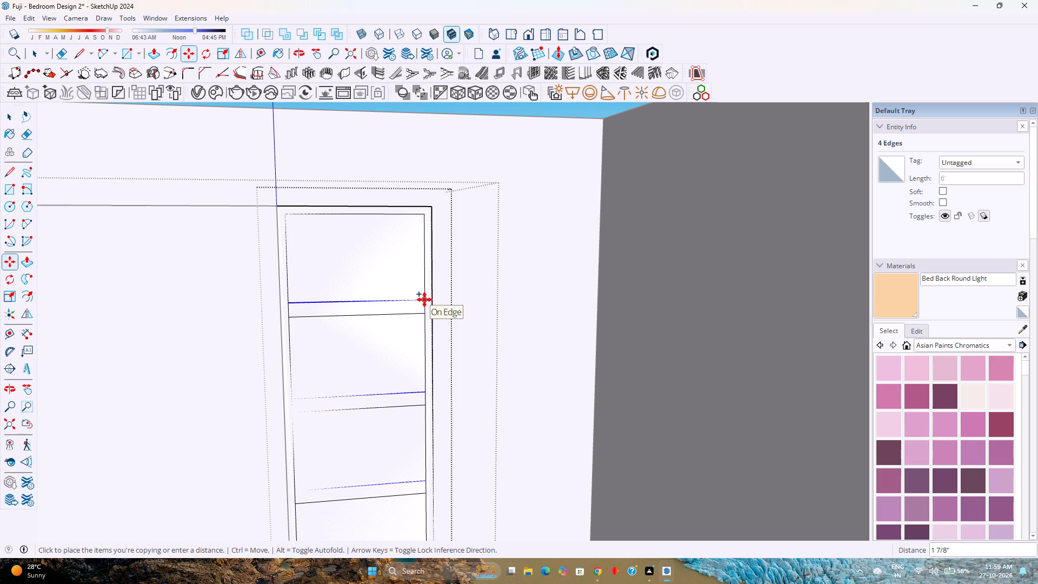
key("Up")
key("1")
key("Return")
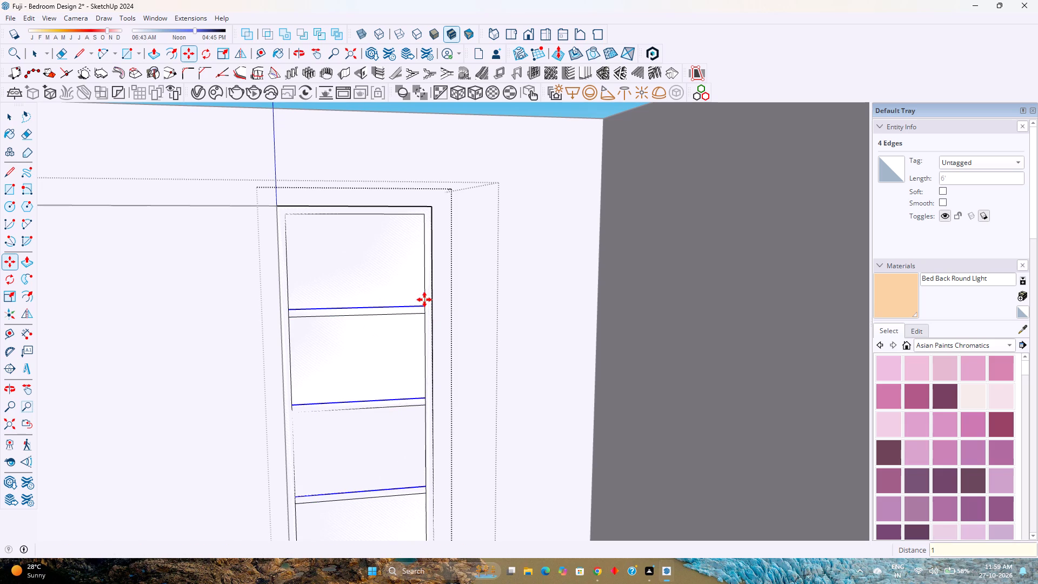
Erase the short inner frame edges at both ends of all four shelves so they merge with the frame.
key("e")
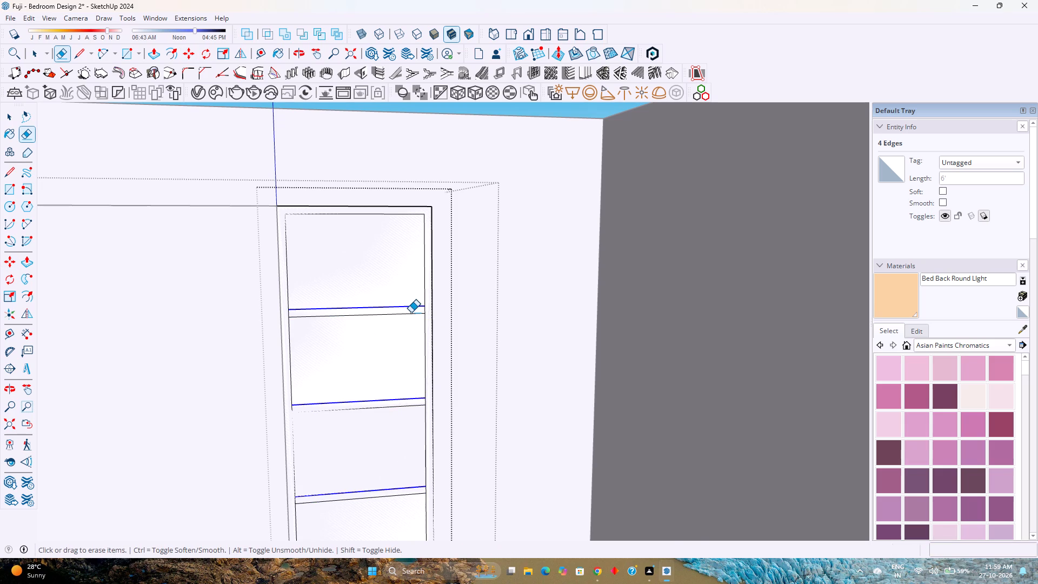
scroll(411, 313, "up", 5)
left_click(434, 306)
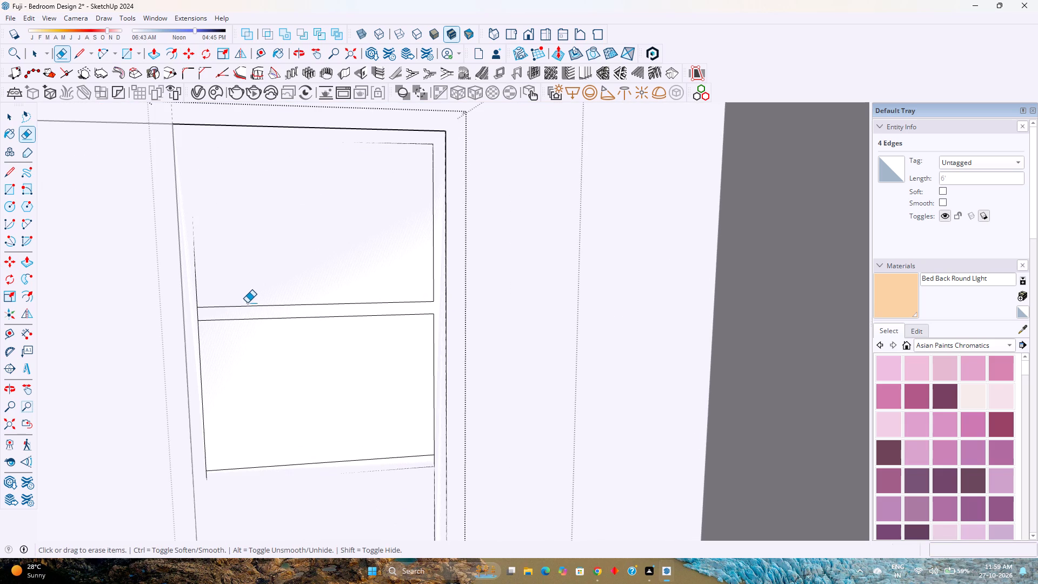
left_click(196, 314)
scroll(201, 314, "down", 8)
middle_click_drag(234, 349, 263, 266, "shift")
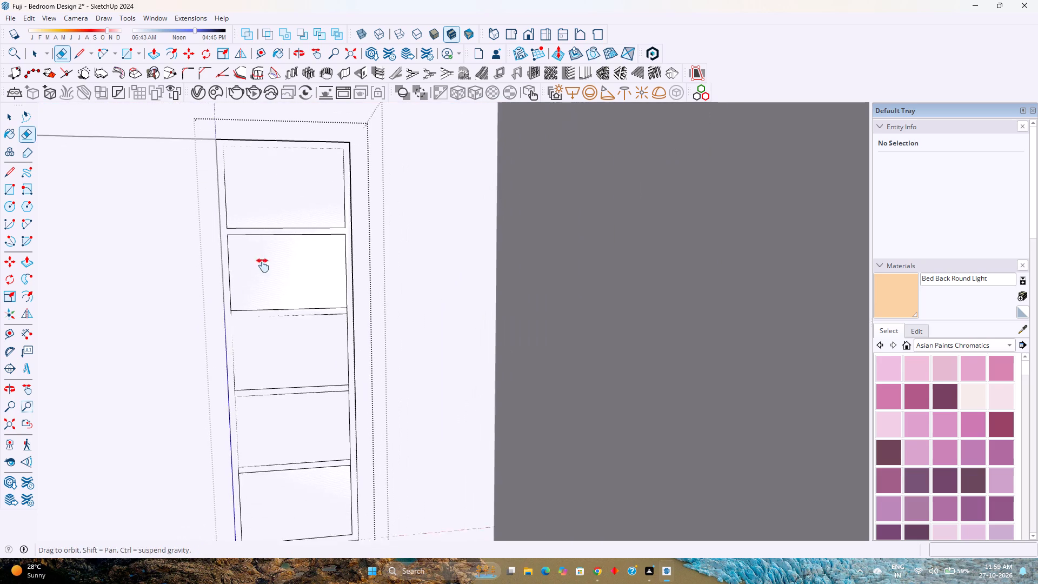
middle_click_drag(263, 266, 263, 264, "shift")
scroll(234, 317, "up", 9)
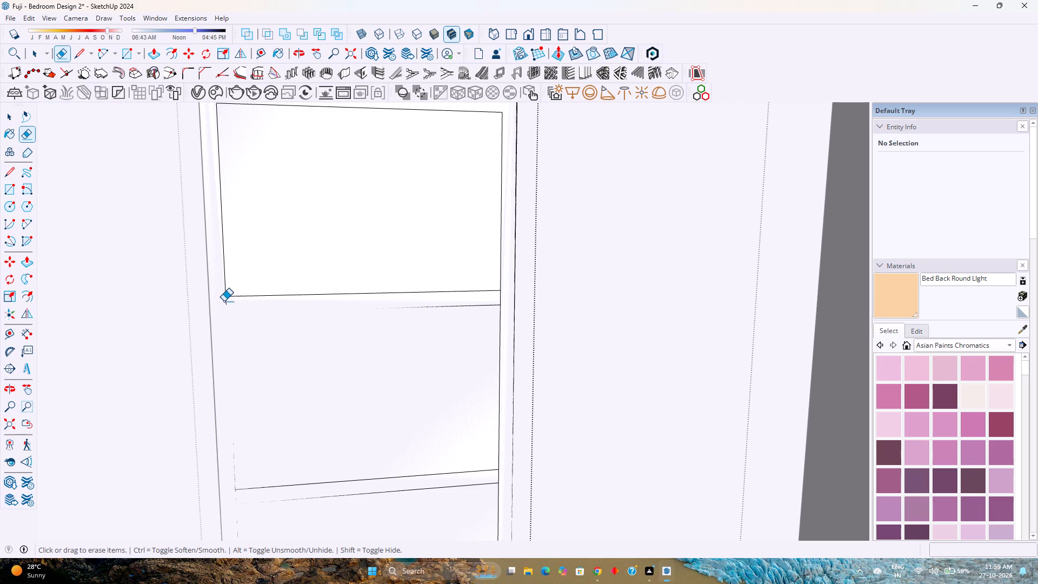
left_click(225, 303)
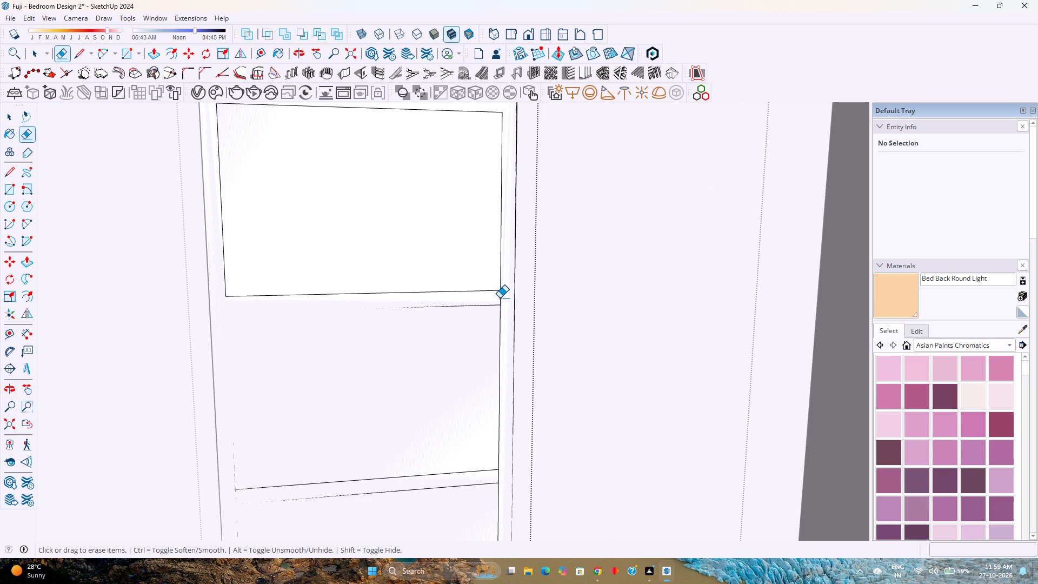
left_click(500, 298)
scroll(442, 310, "down", 4)
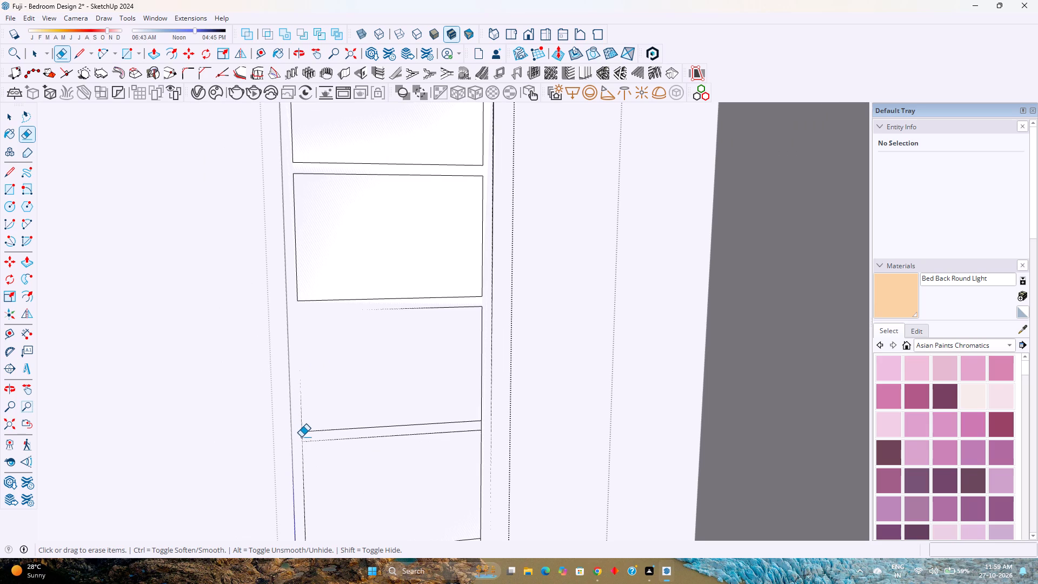
left_click(302, 435)
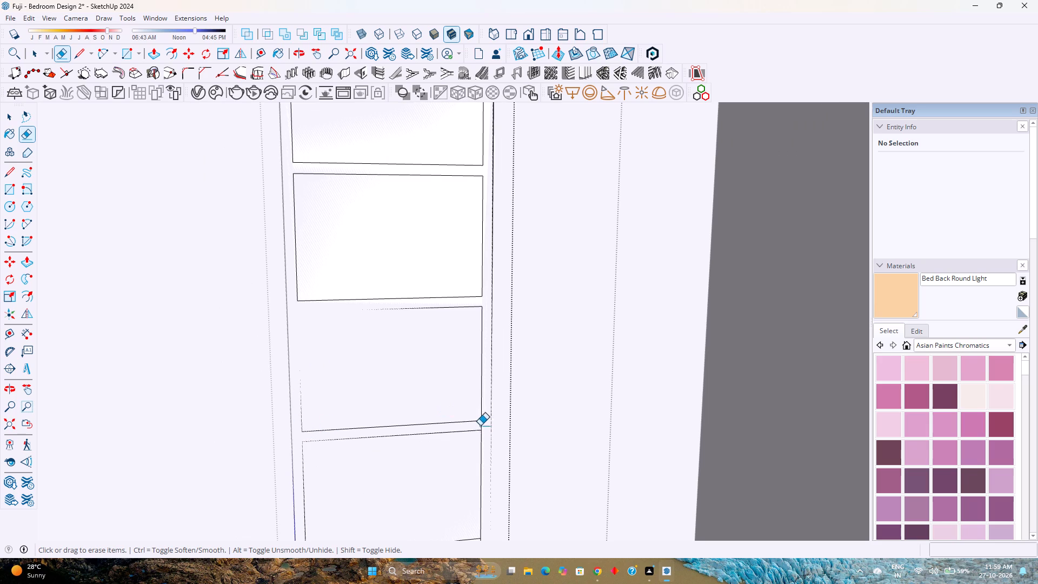
left_click(481, 425)
scroll(456, 399, "down", 2)
middle_click_drag(425, 417, 442, 297, "shift")
middle_click(442, 293, "shift")
left_click(349, 413)
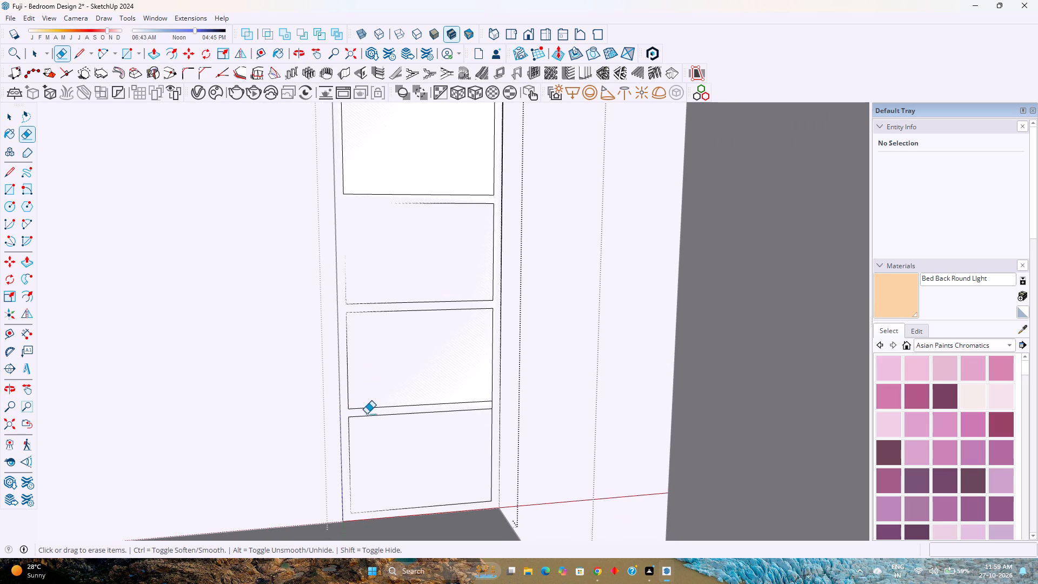
left_click(492, 406)
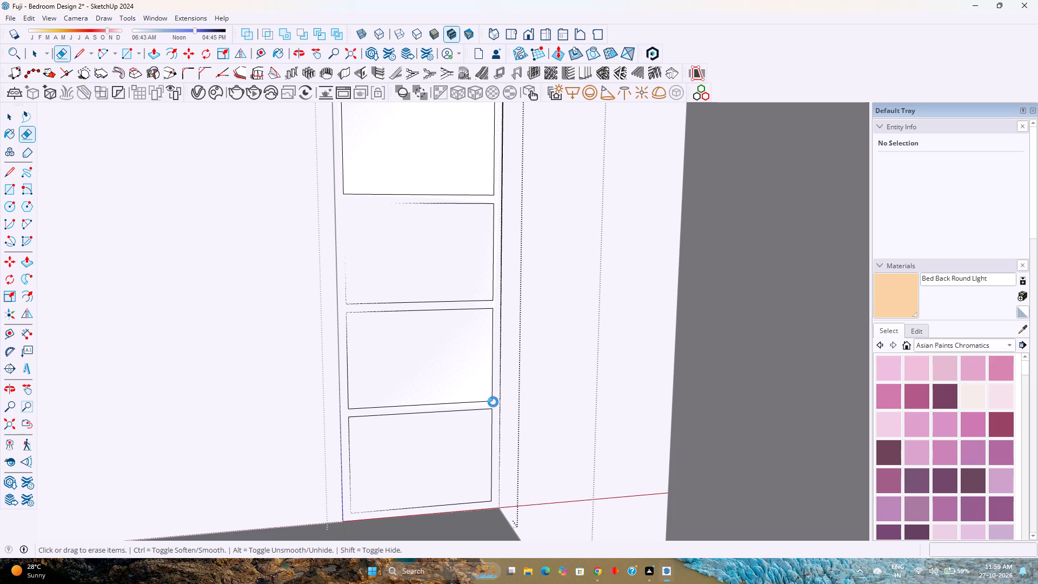
Extrude the merged frame and shelf face outward 1' to give the column its depth.
scroll(491, 400, "down", 5)
key("m")
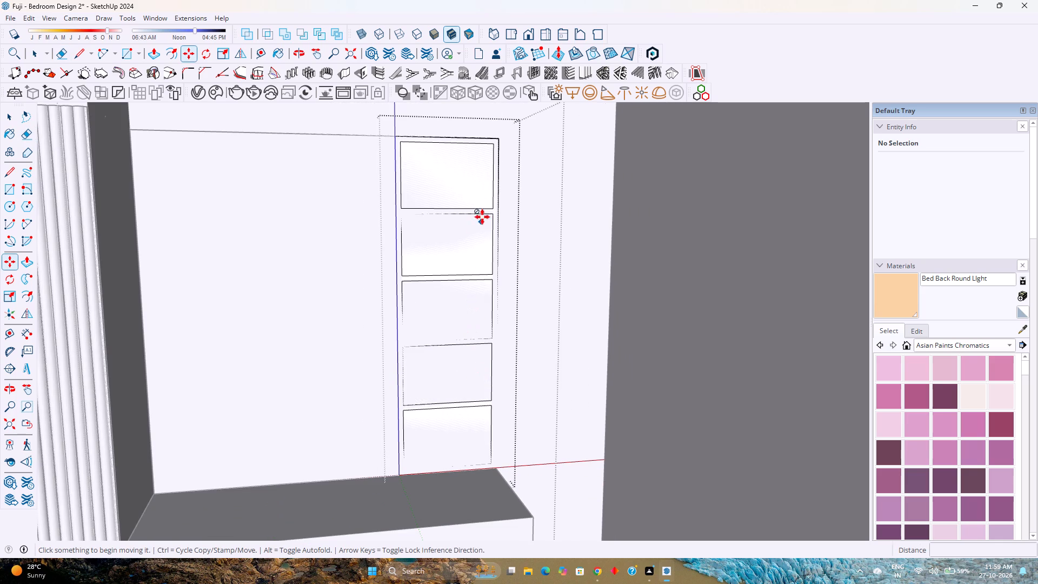
key("Escape")
key("p")
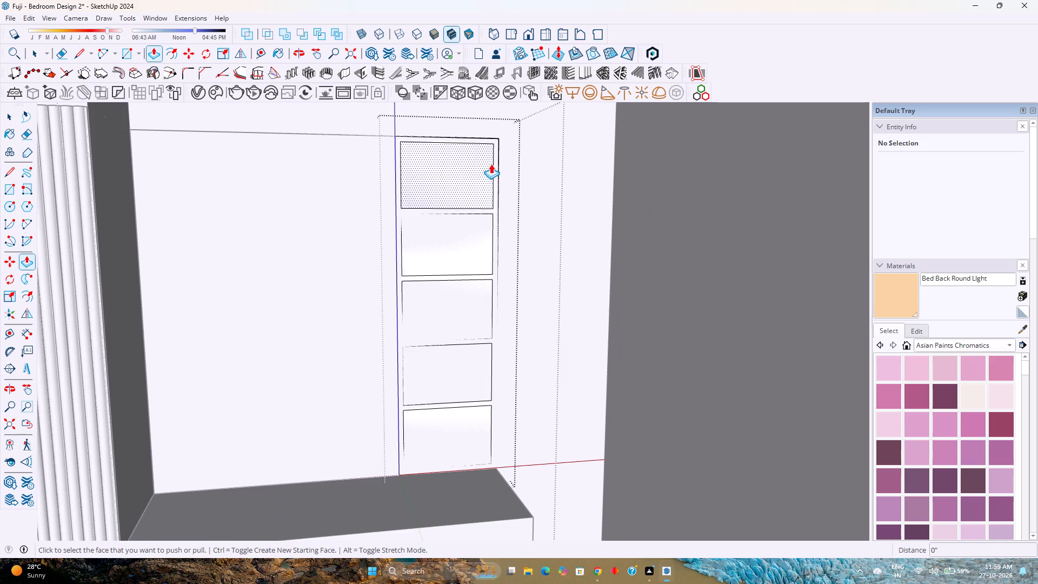
left_click(496, 158)
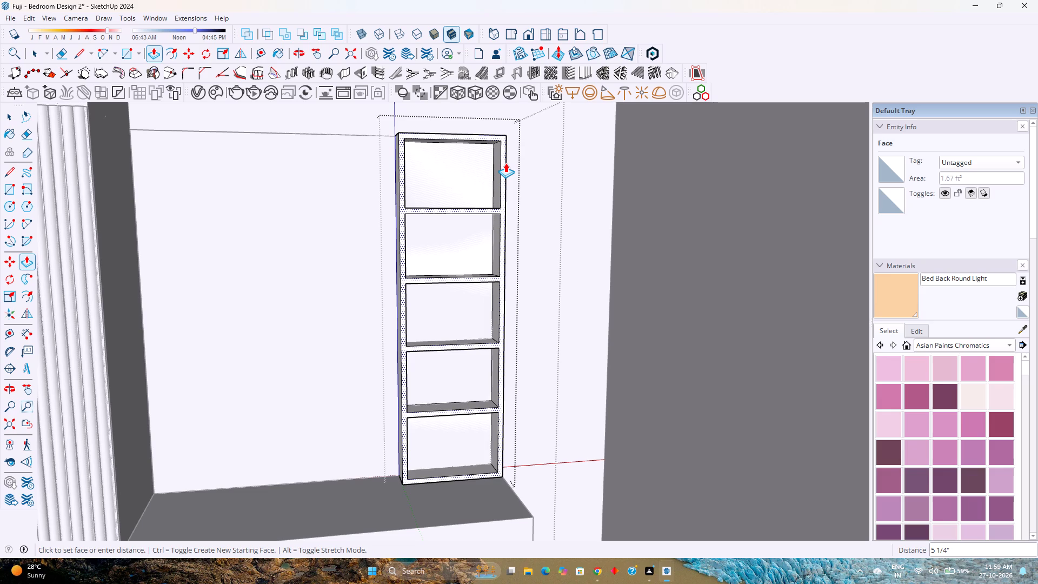
type("1'")
key("Return")
Pull the back face of all five bays forward 1" and leave the shelf column group.
scroll(503, 172, "down", 4)
scroll(482, 180, "up", 3)
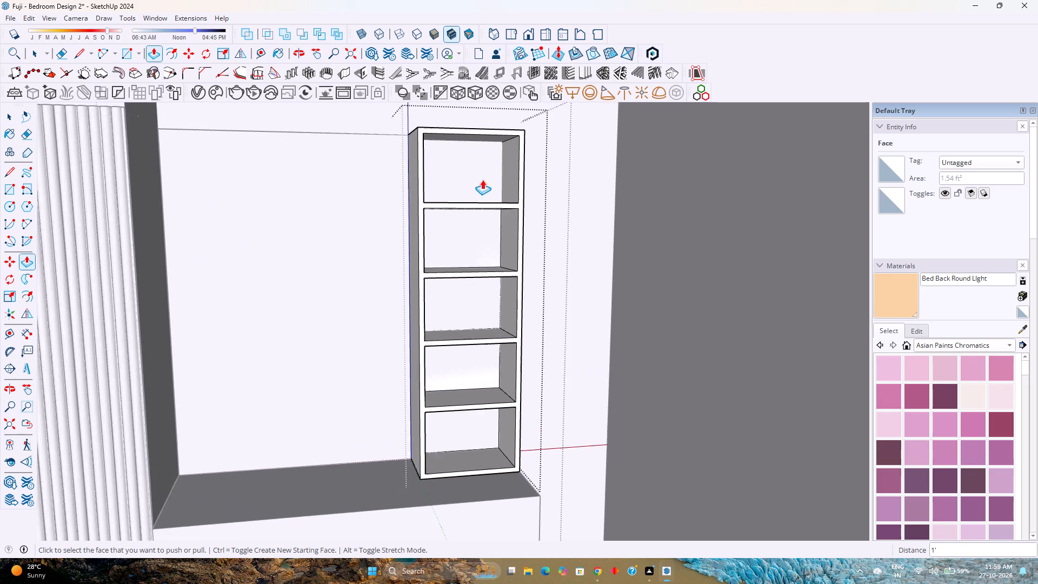
middle_click_drag(482, 180, 537, 303)
scroll(520, 183, "up", 6)
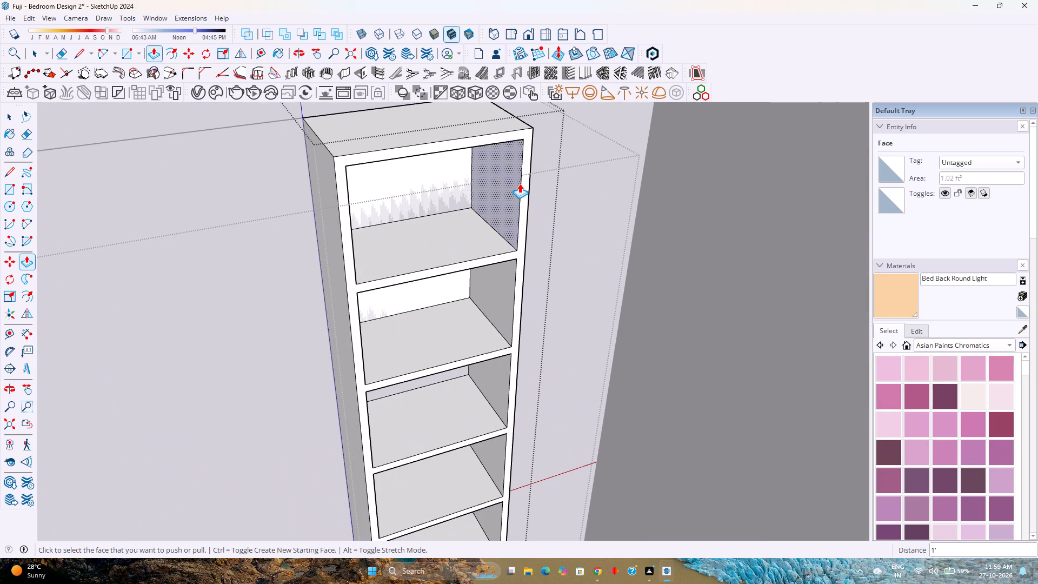
left_click(442, 181)
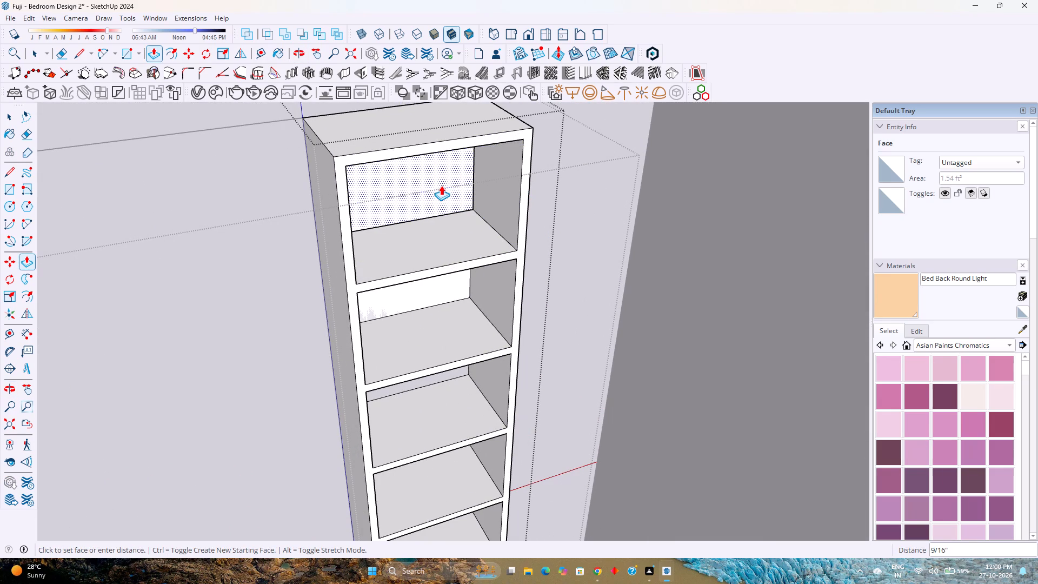
key("1")
key("Return")
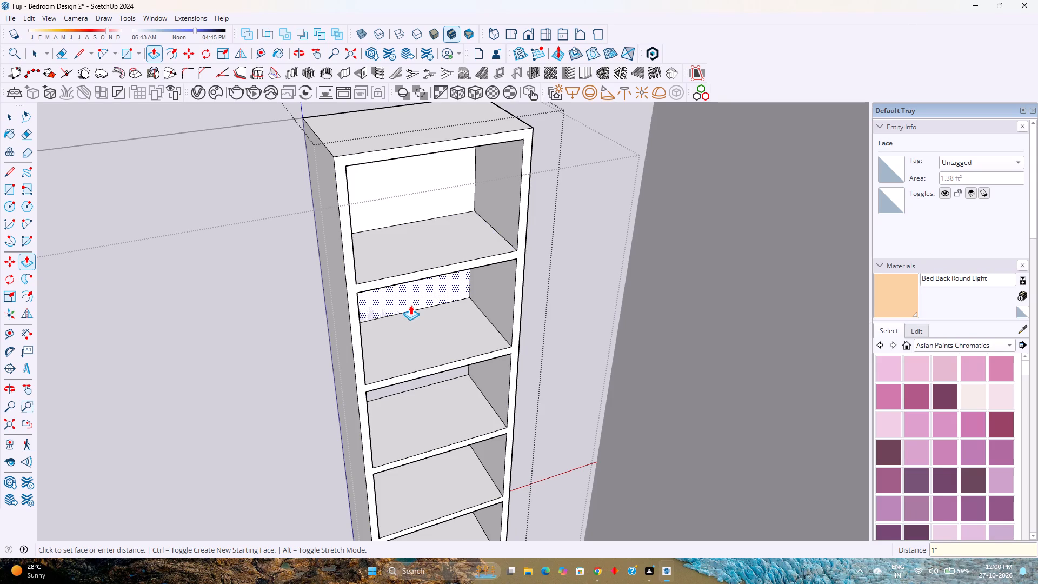
double_click(412, 304)
double_click(429, 380)
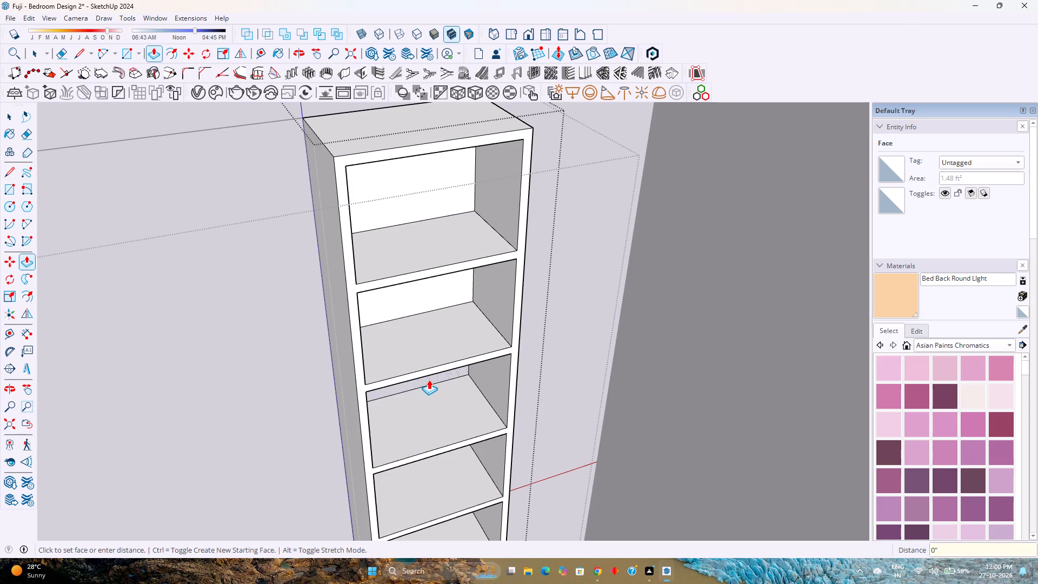
middle_click_drag(423, 401, 437, 320, "shift")
middle_click(437, 320, "shift")
middle_click_drag(444, 358, 420, 312)
middle_click_drag(420, 310, 418, 297)
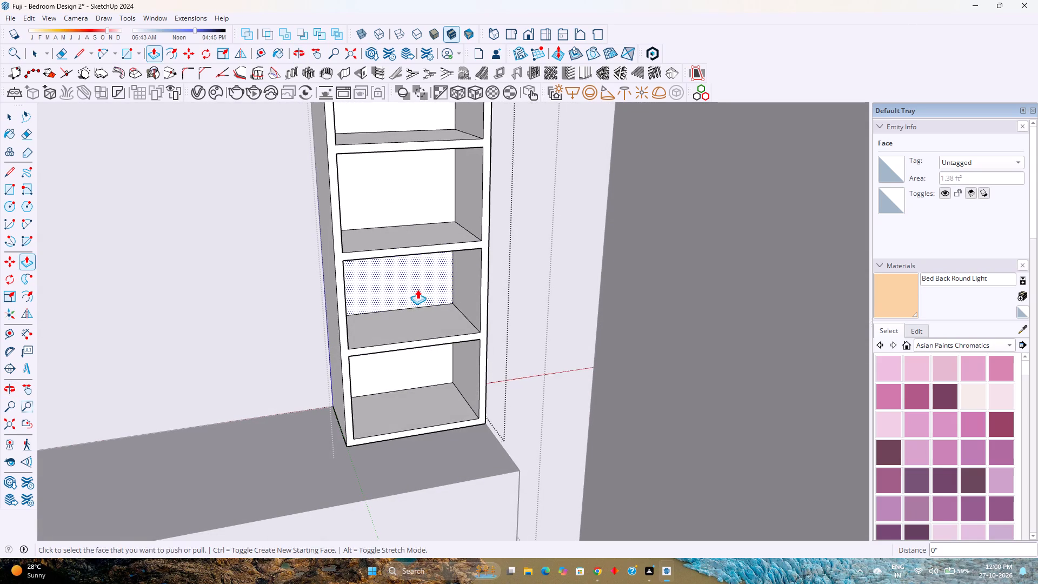
double_click(417, 288)
double_click(408, 362)
key("space")
key("Escape")
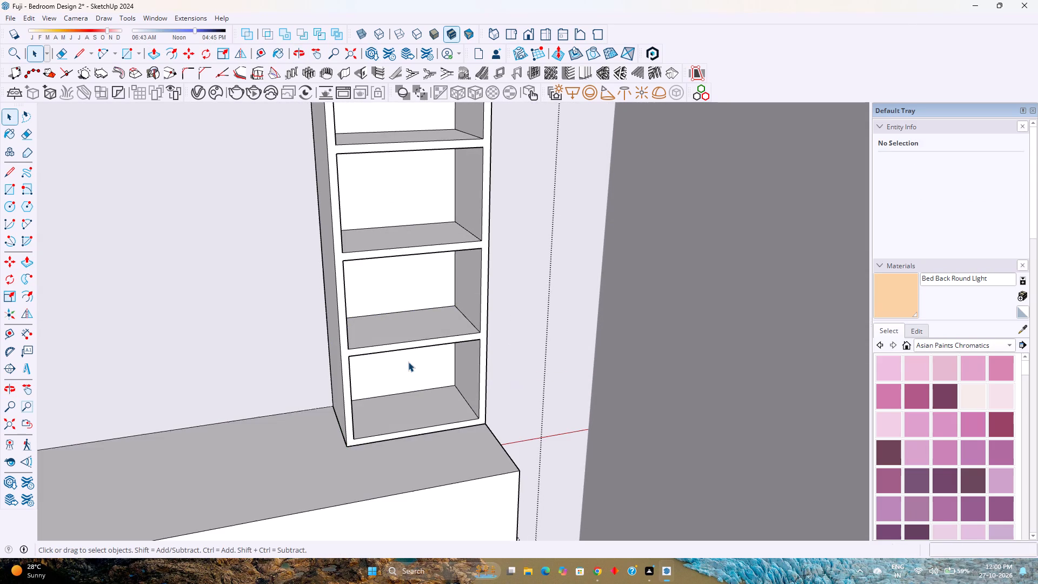
Move the shelf column group 0.5" away from the back wall along the green axis.
scroll(408, 362, "down", 2)
middle_click_drag(408, 362, 518, 465)
scroll(457, 261, "up", 1)
middle_click_drag(457, 261, 529, 351)
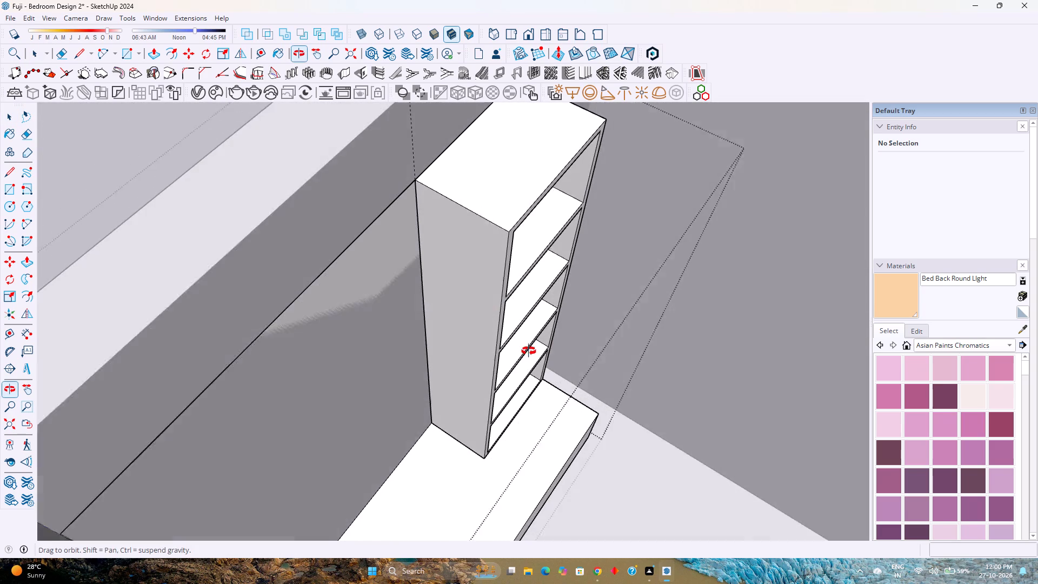
middle_click_drag(529, 351, 529, 353)
left_click(480, 207)
key("m")
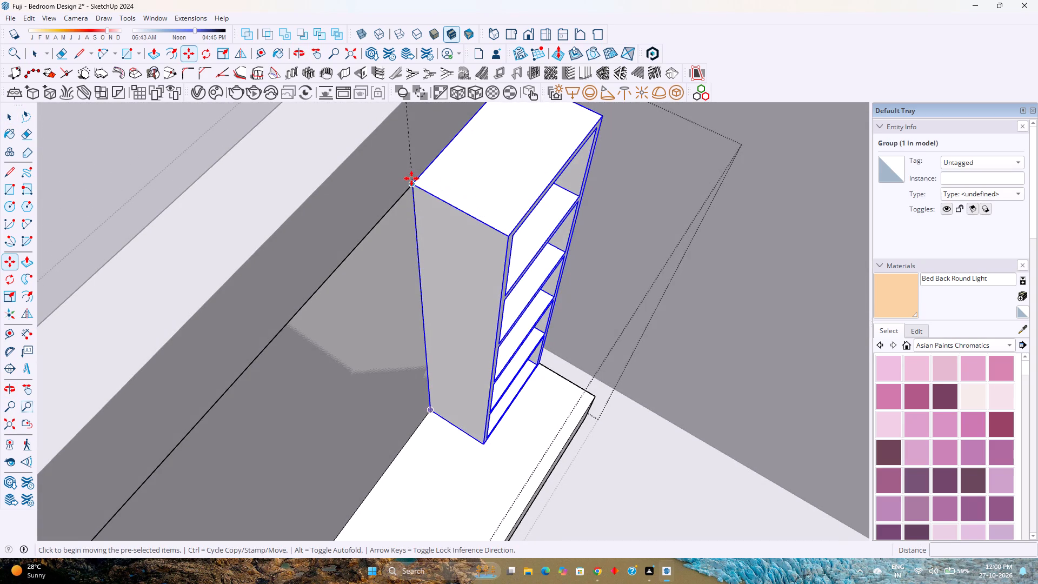
left_click(411, 184)
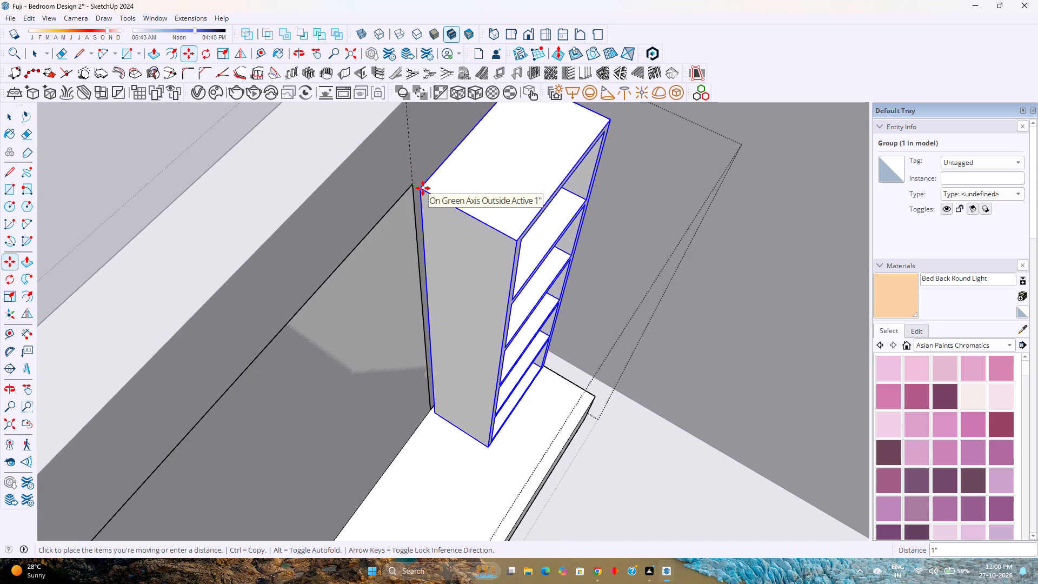
type("0.5")
key("Return")
key("space")
Open the back-wall panel group and extrude its face forward to the rear of the shelf column.
double_click(384, 254)
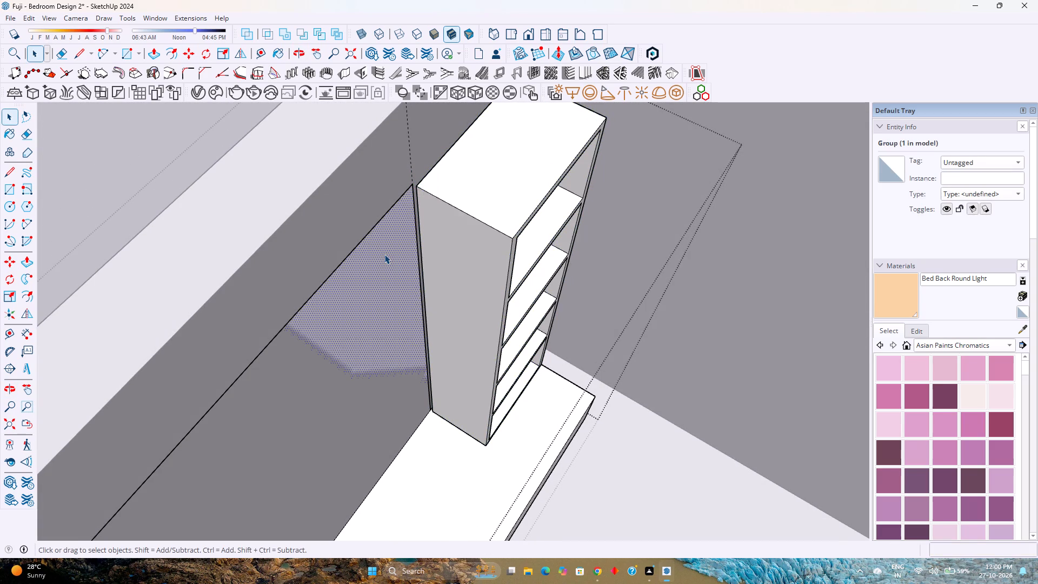
scroll(384, 254, "up", 1)
scroll(384, 254, "down", 5)
middle_click_drag(375, 296, 364, 291)
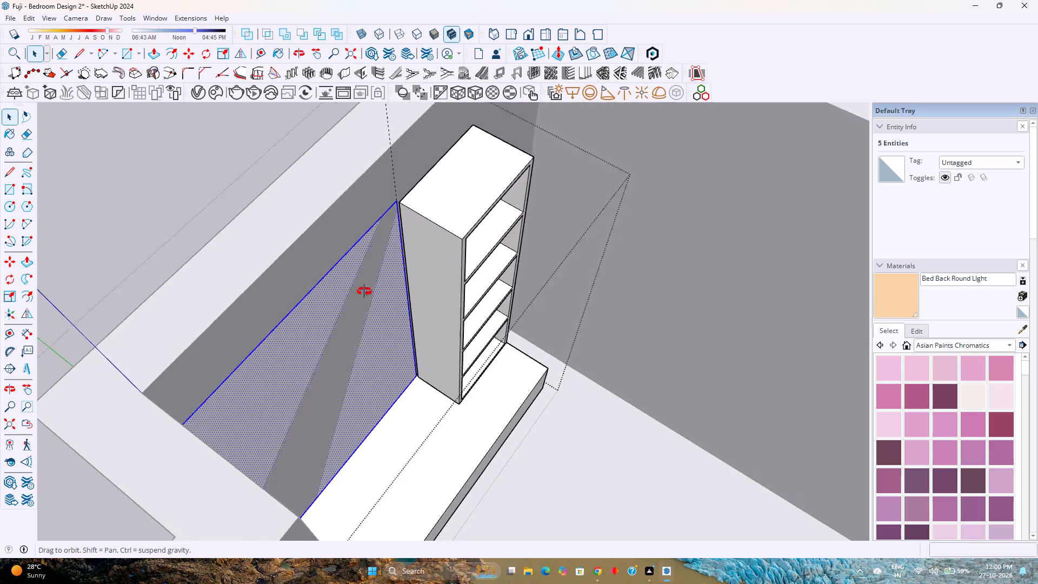
middle_click_drag(364, 291, 329, 262)
scroll(329, 262, "down", 1)
middle_click_drag(329, 262, 415, 301, "shift")
middle_click(415, 301, "shift")
middle_click_drag(415, 301, 368, 302)
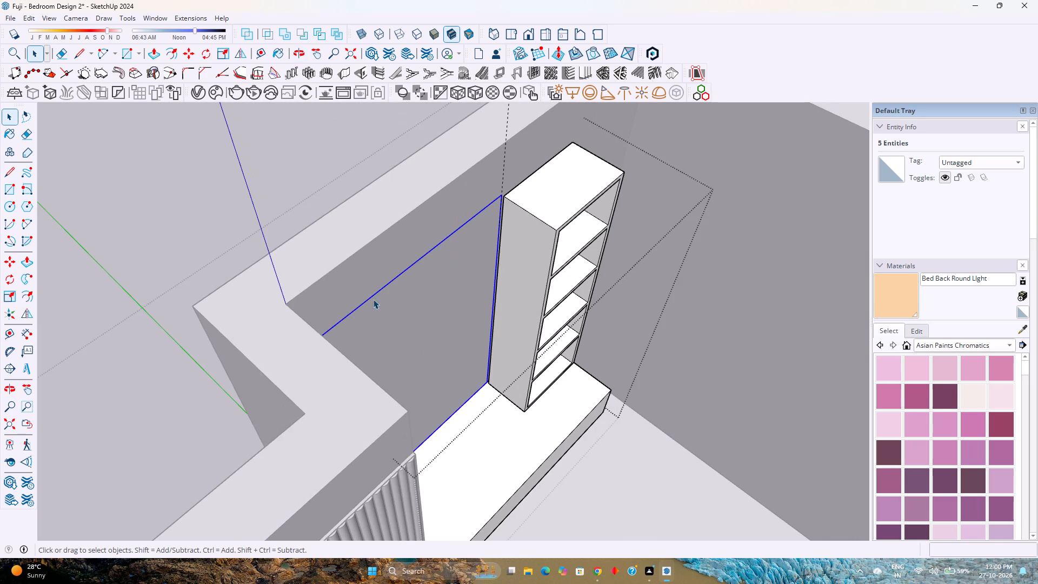
scroll(502, 231, "up", 3)
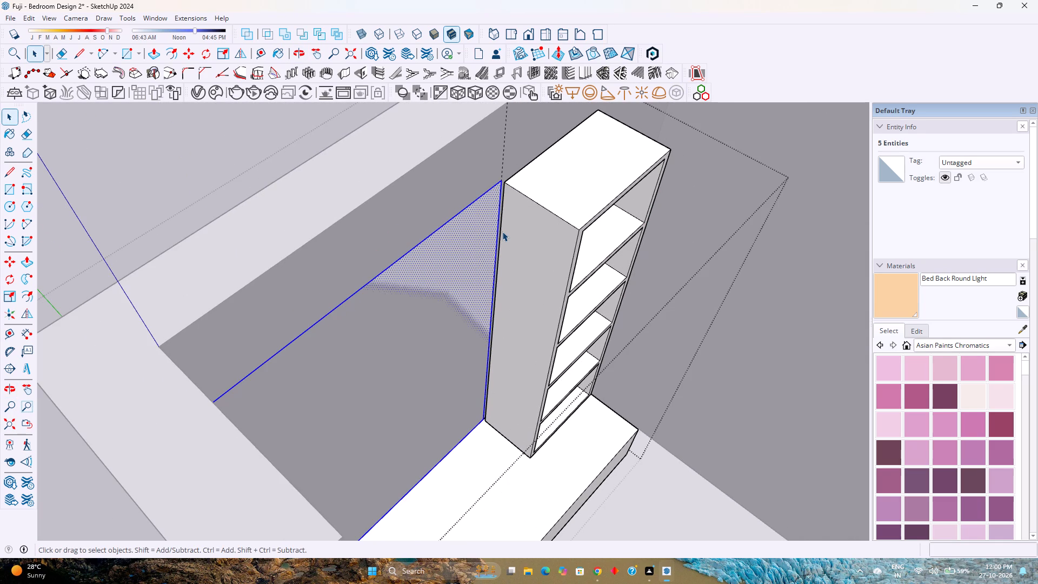
key("p")
left_click(474, 240)
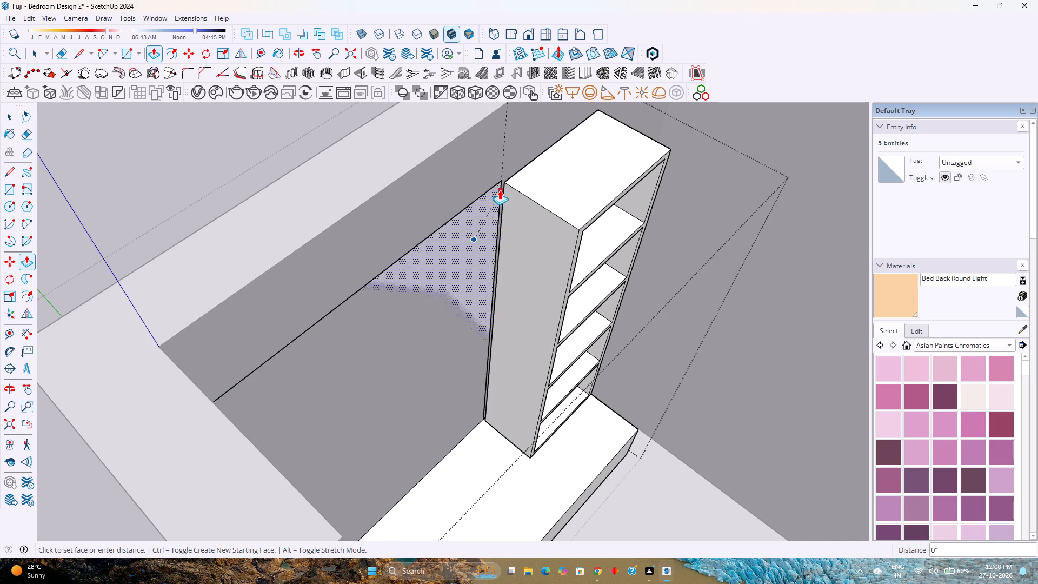
left_click(502, 187)
Move the shelf column group back 1/2" so its rear top corner meets the back panel's rear corner.
middle_click_drag(521, 197, 486, 217)
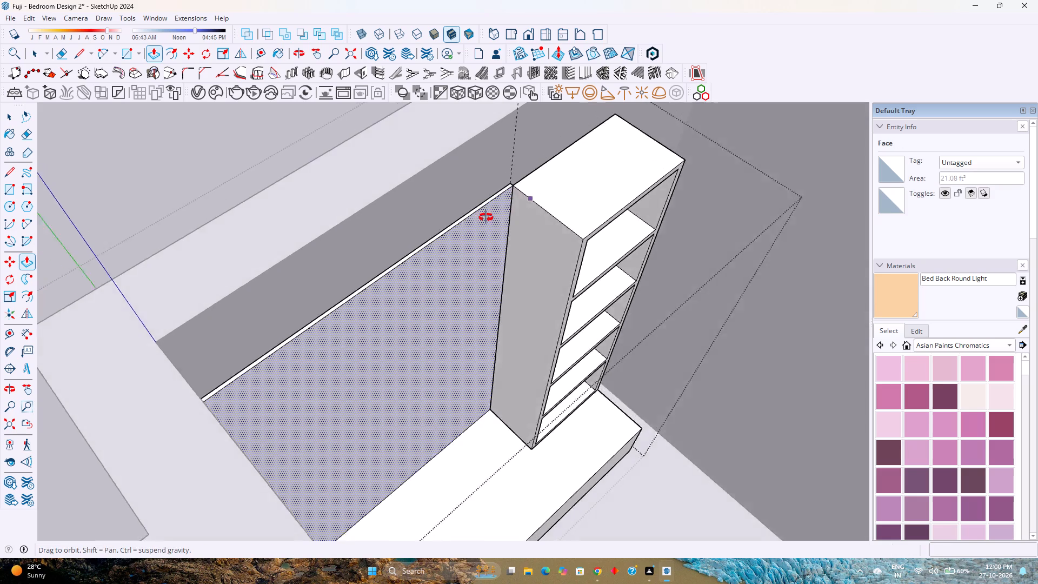
middle_click_drag(486, 217, 266, 228)
middle_click(266, 228)
scroll(388, 269, "down", 3)
middle_click_drag(596, 298, 376, 287)
middle_click(376, 286)
scroll(365, 244, "up", 2)
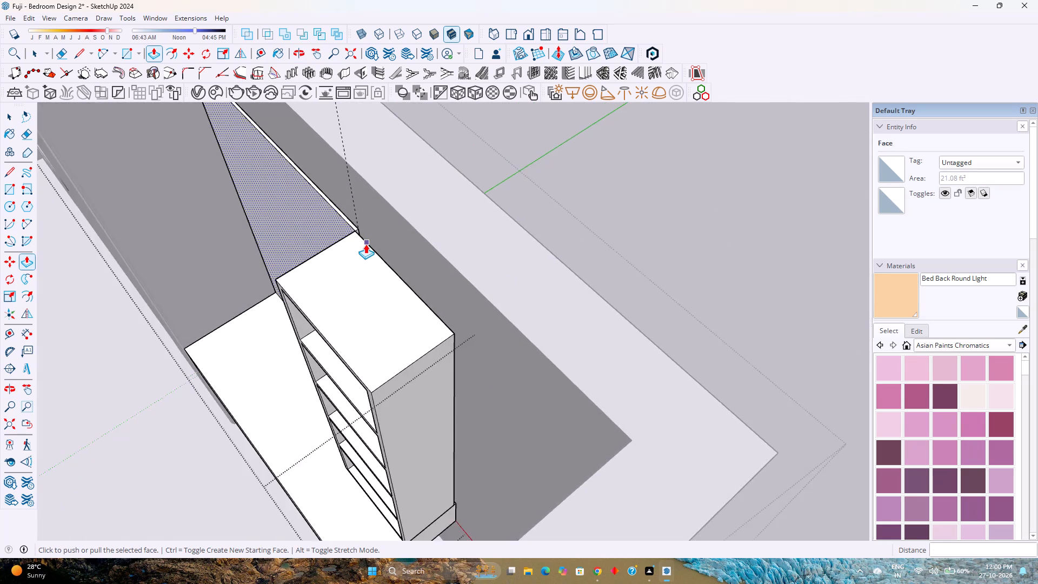
scroll(365, 244, "up", 15)
key("space")
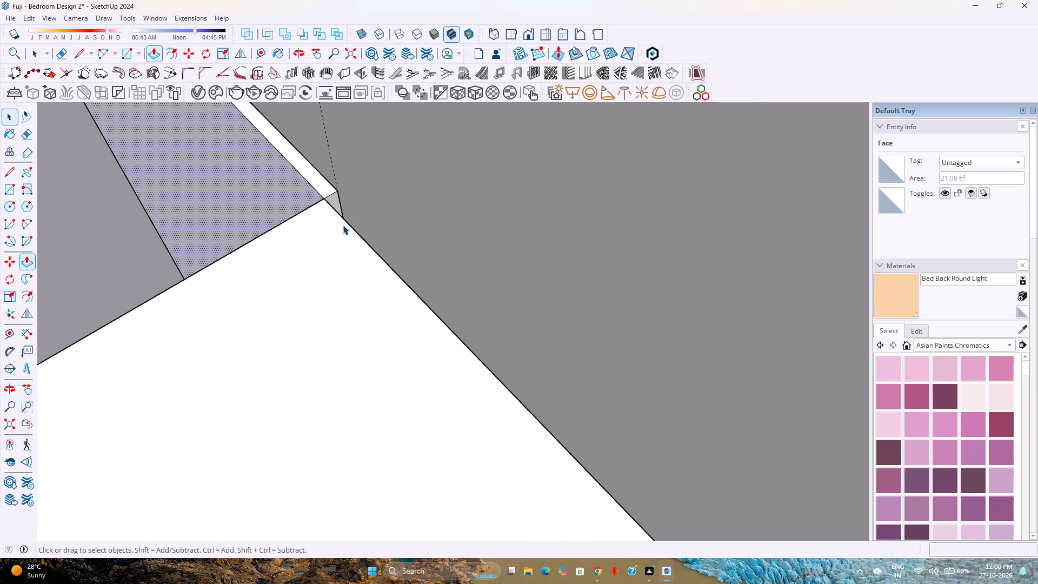
key("Escape")
left_click(323, 221)
double_click(333, 215)
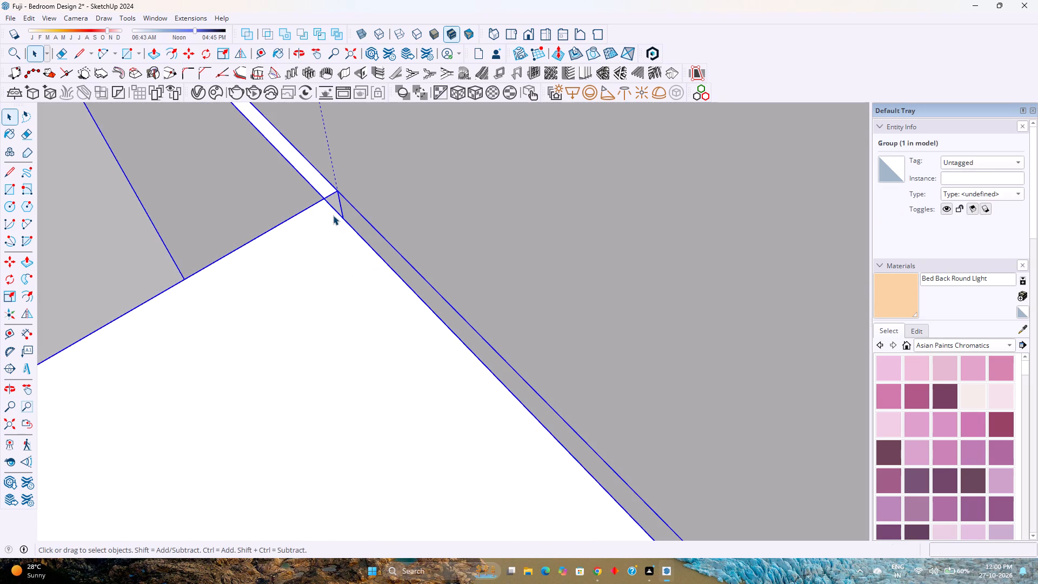
left_click(335, 213)
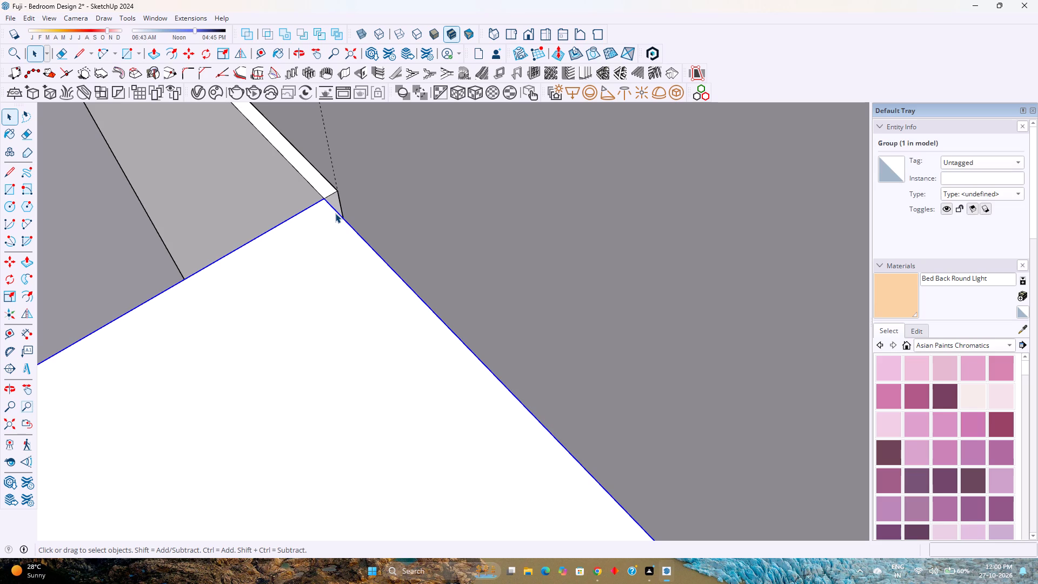
key("m")
left_click(325, 199)
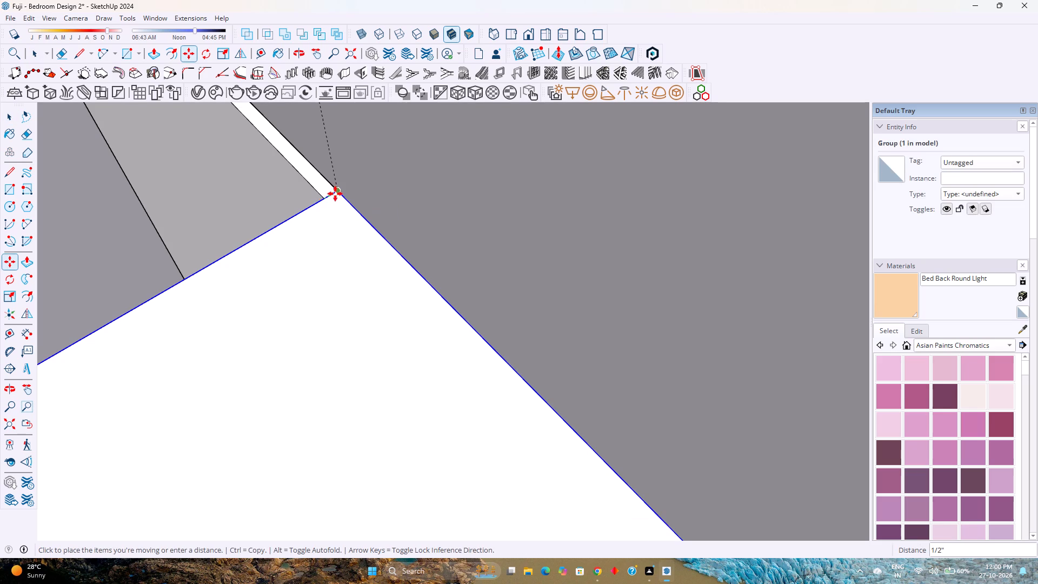
left_click(335, 194)
key("space")
scroll(332, 252, "down", 7)
middle_click_drag(329, 281, 445, 235)
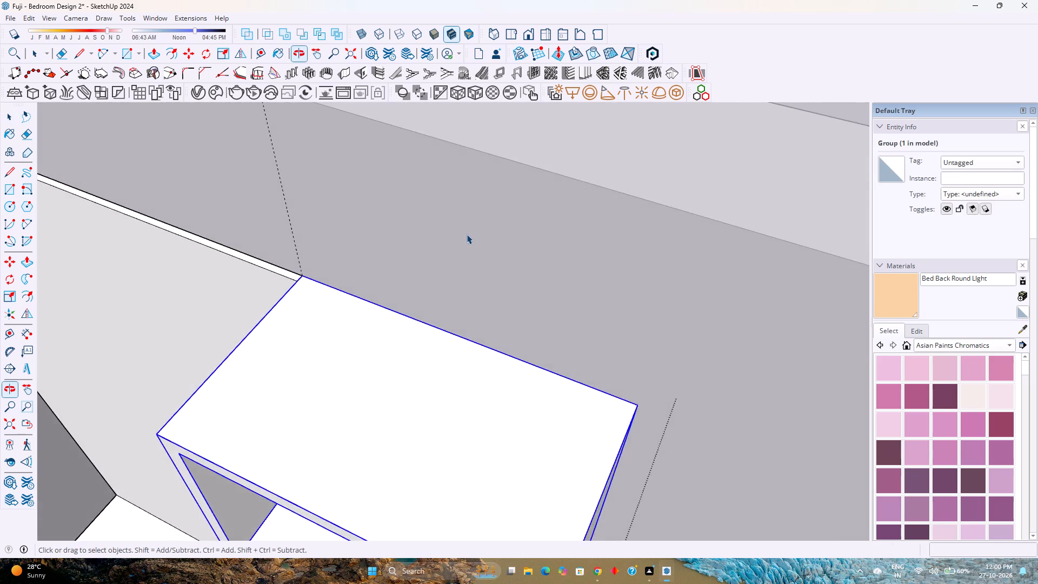
scroll(467, 234, "down", 7)
middle_click_drag(386, 274, 516, 219)
middle_click(517, 219)
key("Escape")
Delete all guides from the model.
scroll(480, 245, "down", 2)
middle_click_drag(480, 245, 484, 238)
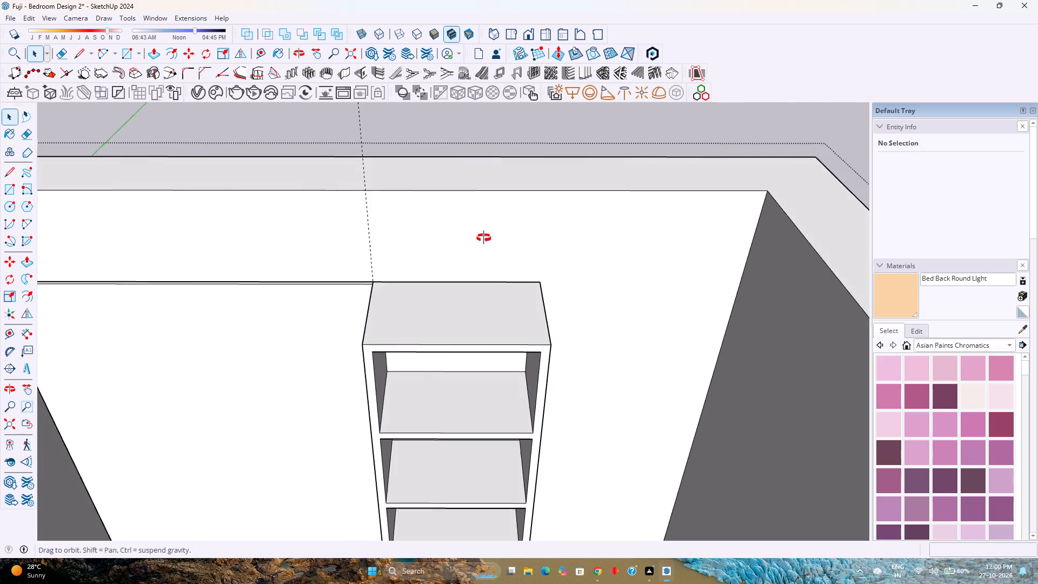
middle_click_drag(484, 238, 508, 202)
middle_click(508, 202)
scroll(510, 200, "down", 4)
scroll(510, 200, "up", 1)
scroll(510, 200, "down", 3)
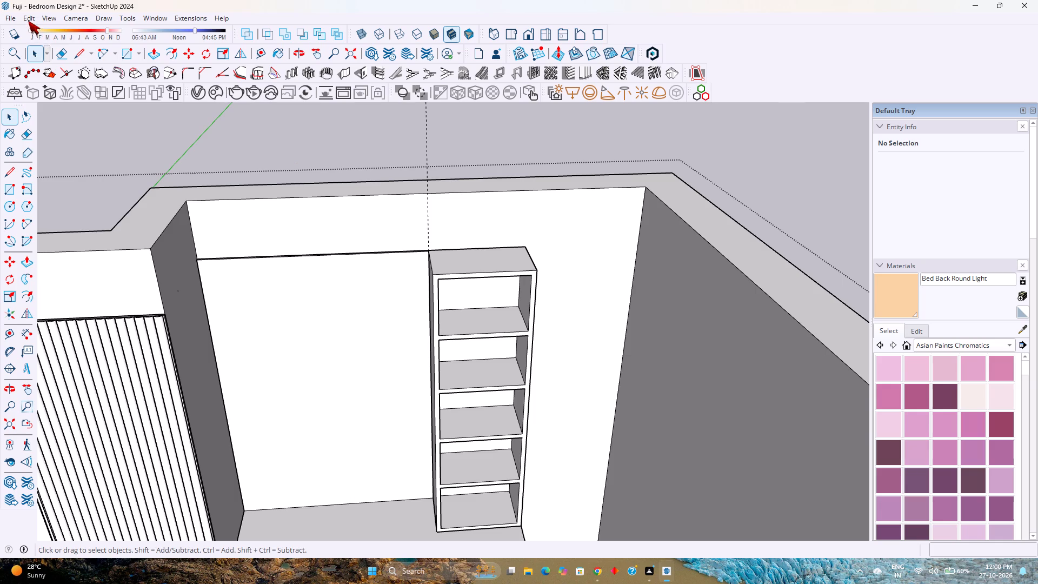
left_click(28, 21)
left_click(97, 126)
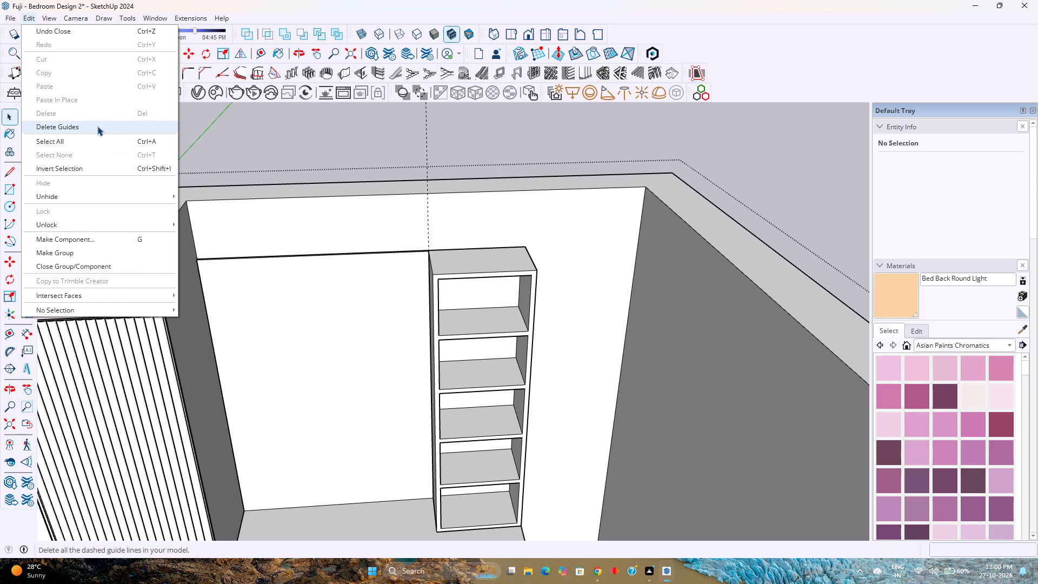
Save the bedroom model.
scroll(269, 300, "down", 2)
middle_click_drag(272, 306, 304, 266)
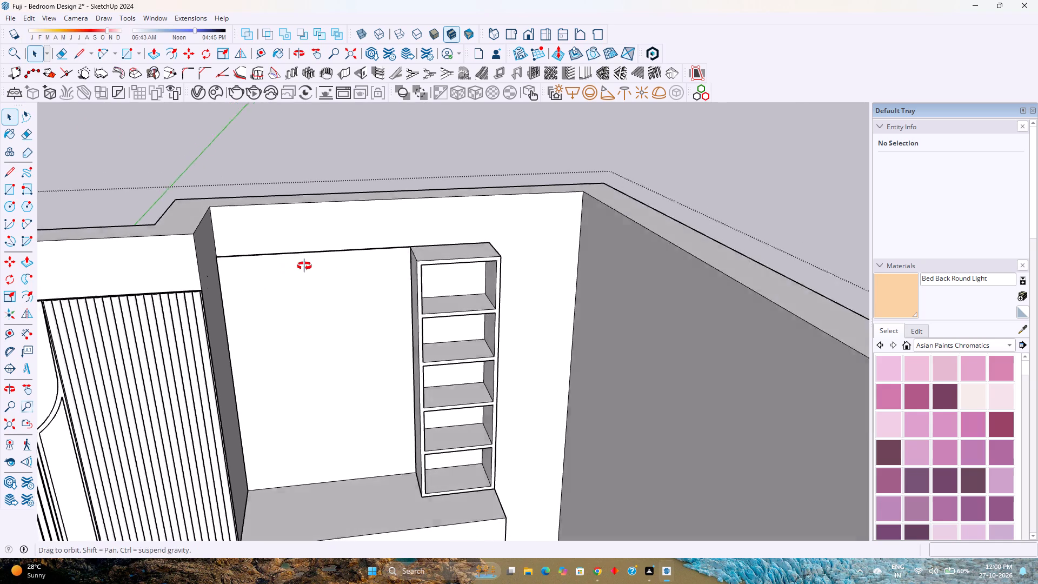
middle_click_drag(304, 266, 305, 265)
middle_click(305, 265)
scroll(305, 265, "up", 1)
scroll(306, 264, "down", 7)
middle_click_drag(323, 315, 325, 248)
middle_click(325, 248)
scroll(362, 295, "down", 1)
middle_click_drag(362, 308, 393, 283)
scroll(394, 283, "down", 3)
middle_click_drag(394, 283, 388, 298)
middle_click(388, 298)
key("ctrl+s")
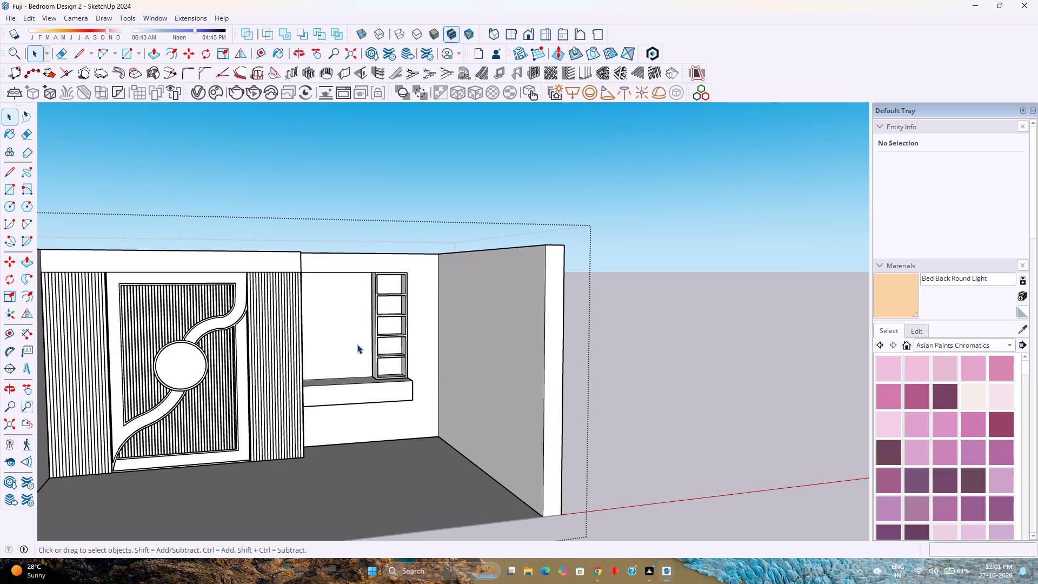
Open the base box under the shelf column and push its long front face back 3" to reduce its depth.
scroll(381, 377, "up", 9)
middle_click_drag(395, 382, 432, 520)
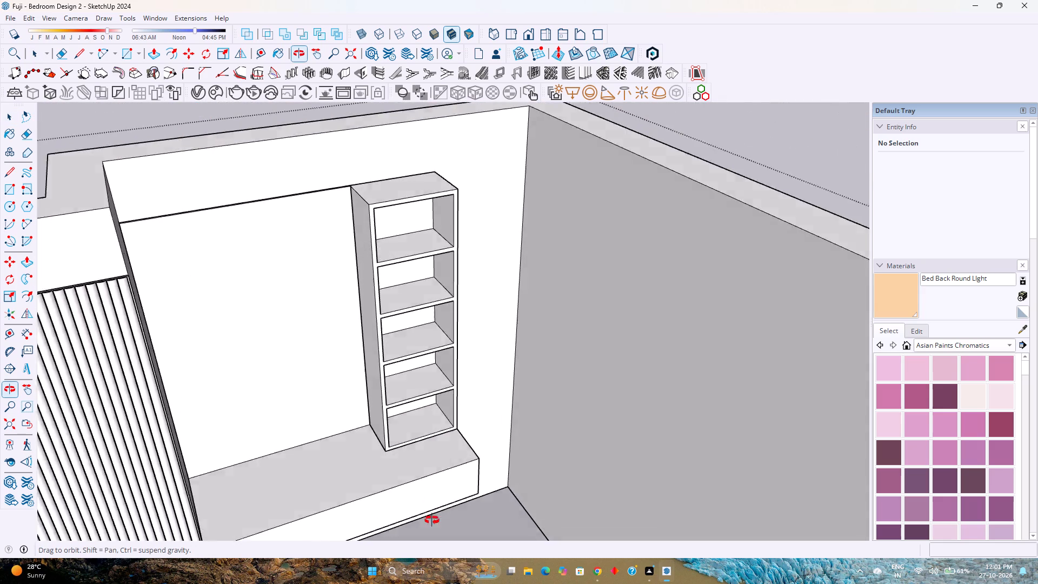
middle_click_drag(432, 520, 320, 511)
middle_click(320, 511)
scroll(316, 469, "down", 3)
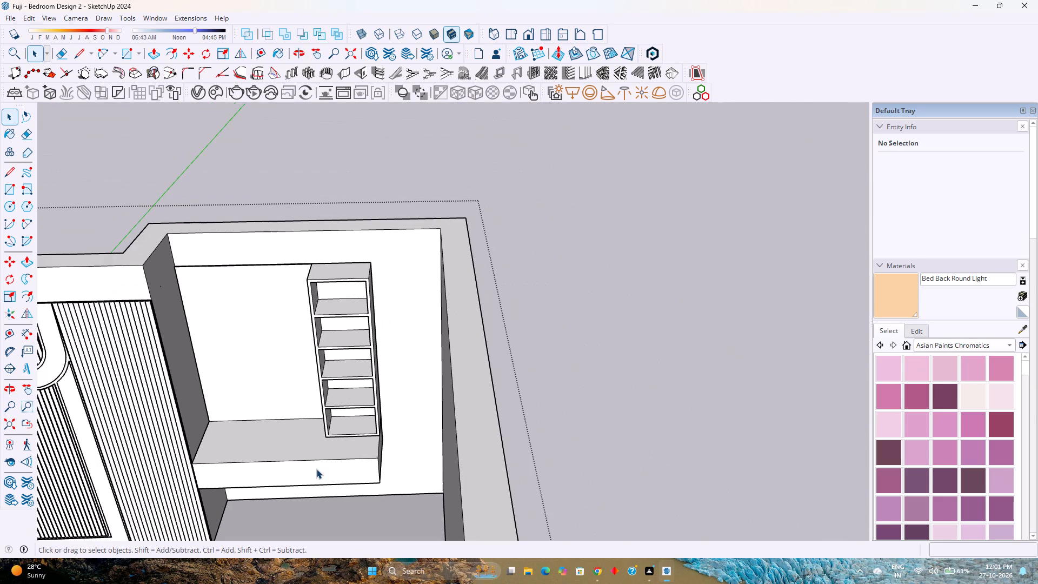
scroll(316, 469, "down", 1)
scroll(323, 479, "up", 3)
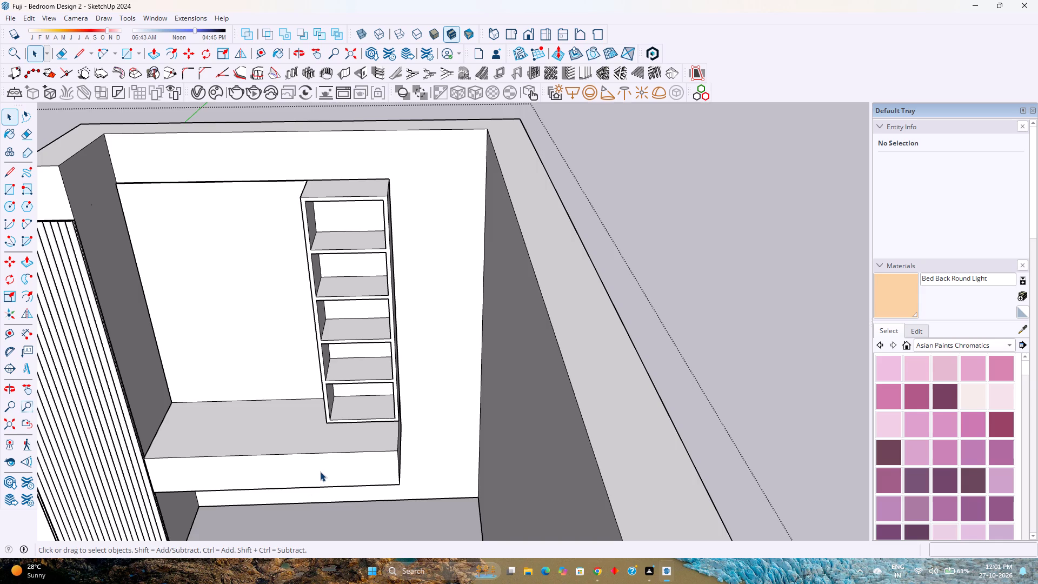
double_click(354, 466)
scroll(354, 466, "up", 3)
left_click(354, 466)
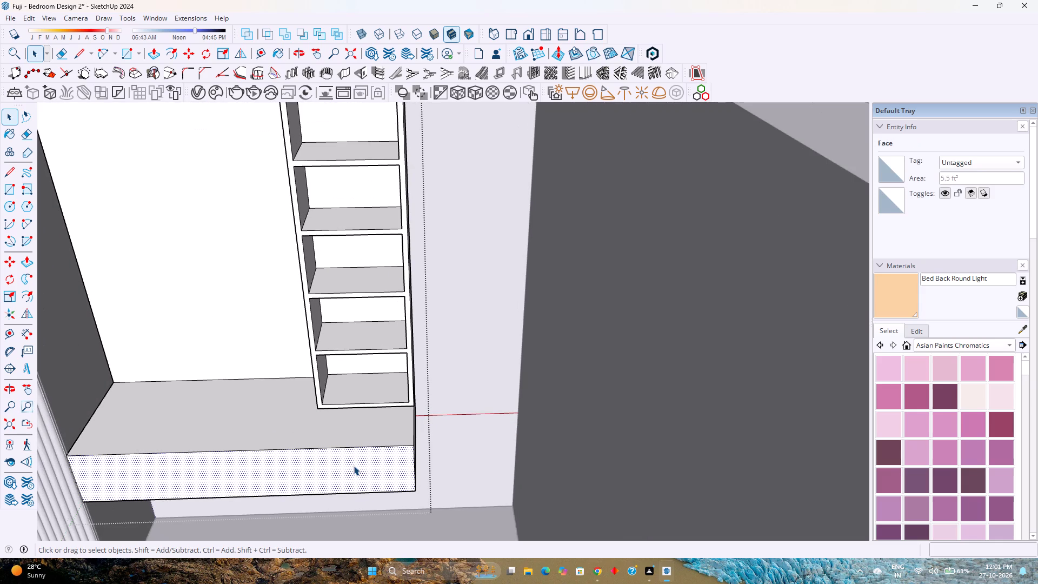
key("p")
left_click(354, 466)
key("3")
key("Return")
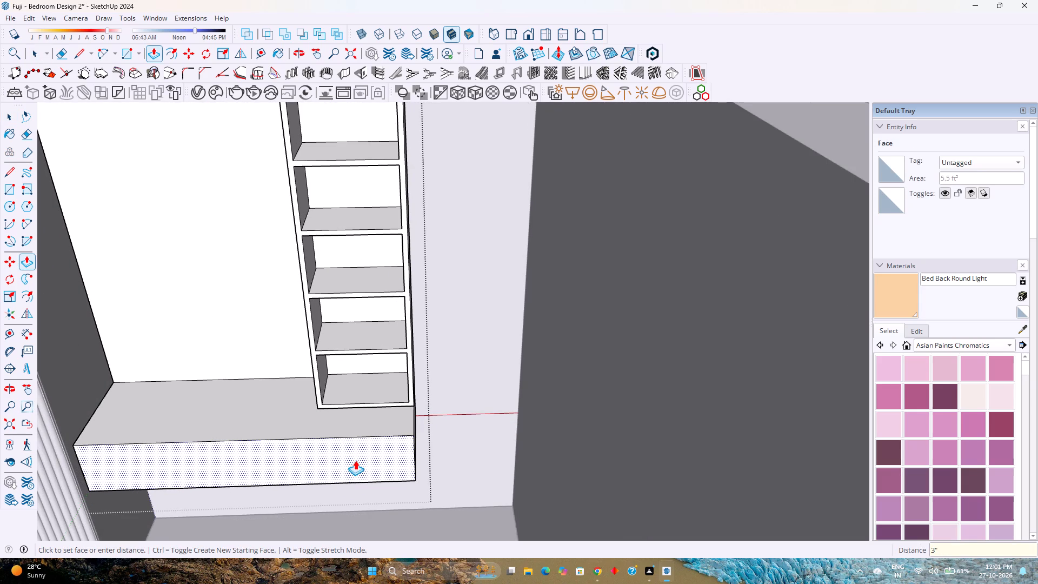
key("space")
key("Escape")
Open the back-wall panel group and place guides 6" in from its left edge and 9" above its bottom edge.
scroll(350, 456, "down", 1)
middle_click_drag(350, 456, 355, 459, "shift")
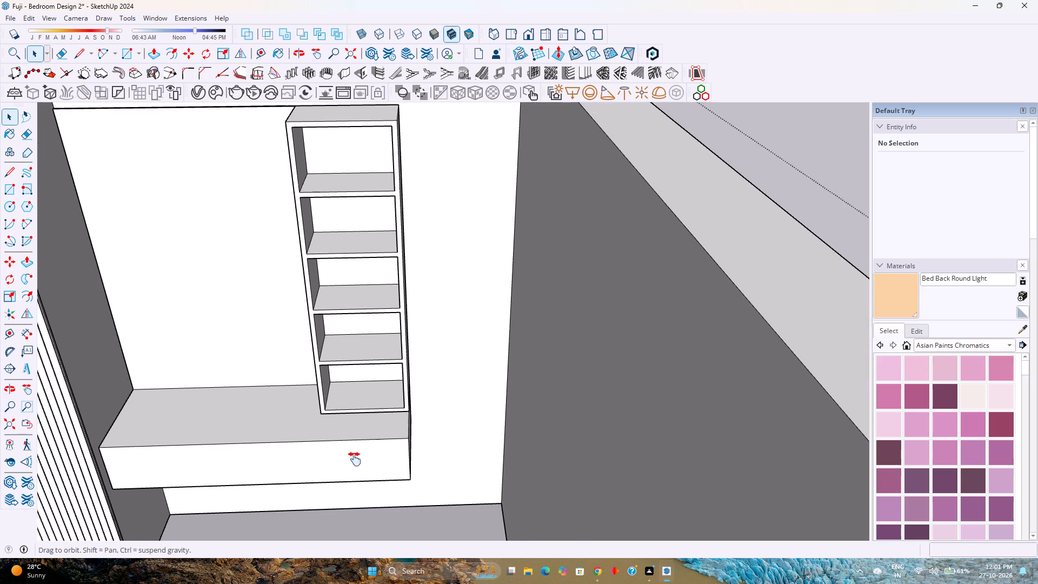
middle_click_drag(355, 459, 446, 496, "shift")
middle_click(448, 496, "shift")
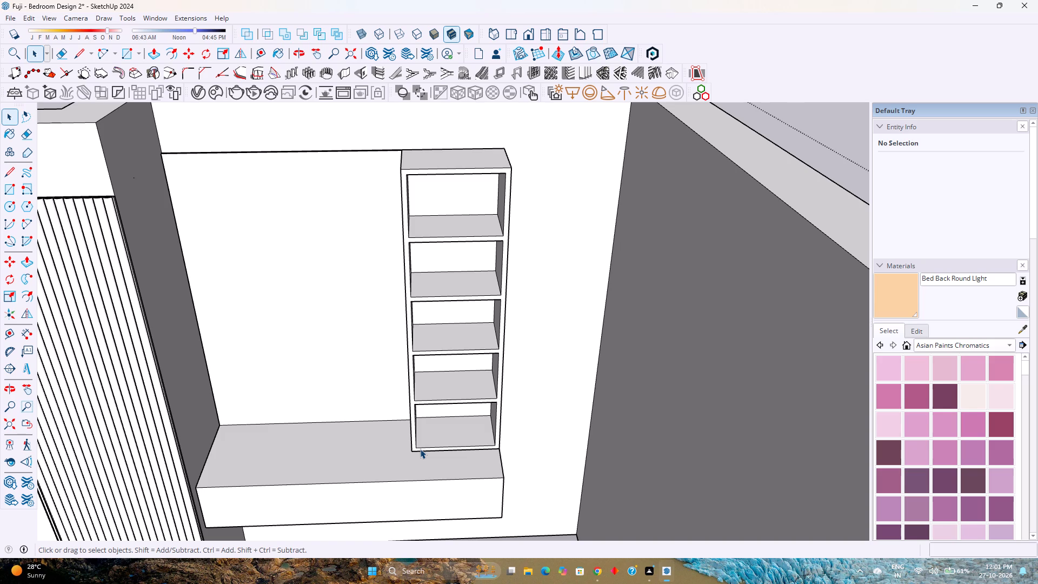
scroll(445, 408, "down", 4)
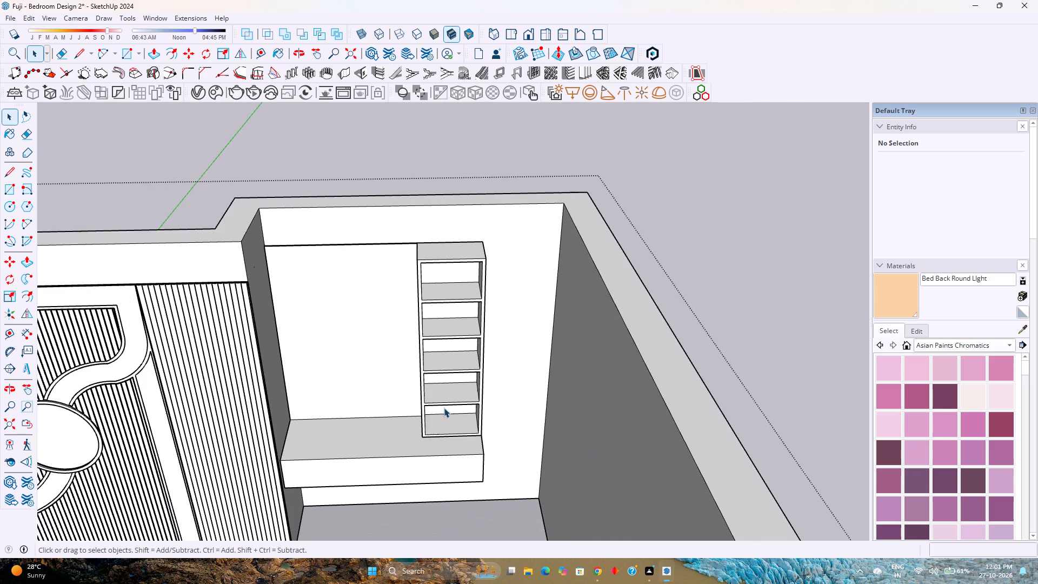
middle_click_drag(444, 408, 445, 333)
middle_click(445, 333)
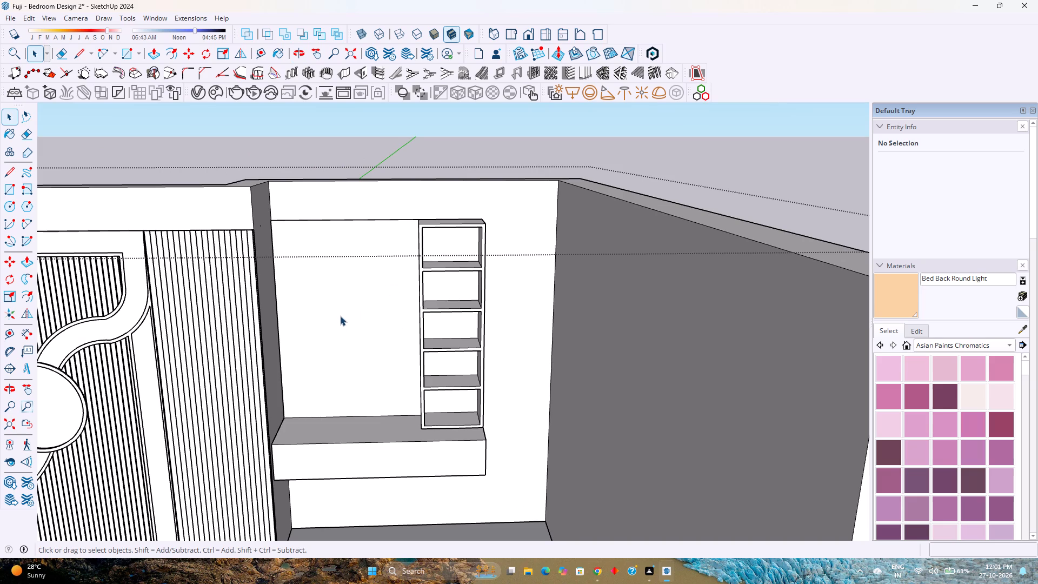
left_click(340, 314)
double_click(340, 314)
scroll(340, 314, "up", 2)
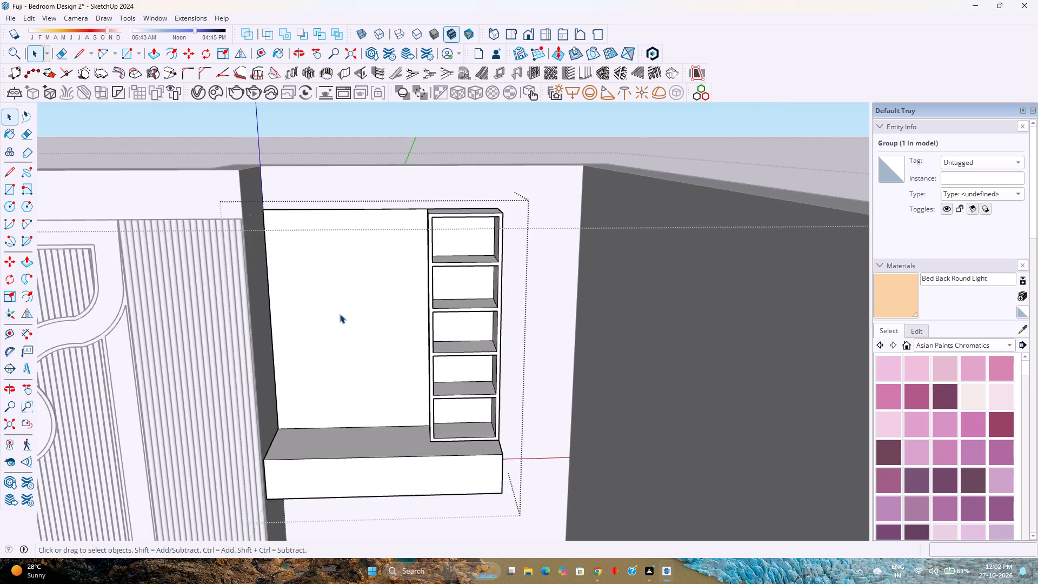
left_click(340, 314)
middle_click_drag(340, 314, 358, 283)
middle_click(358, 282)
scroll(359, 281, "up", 1)
scroll(359, 281, "down", 3)
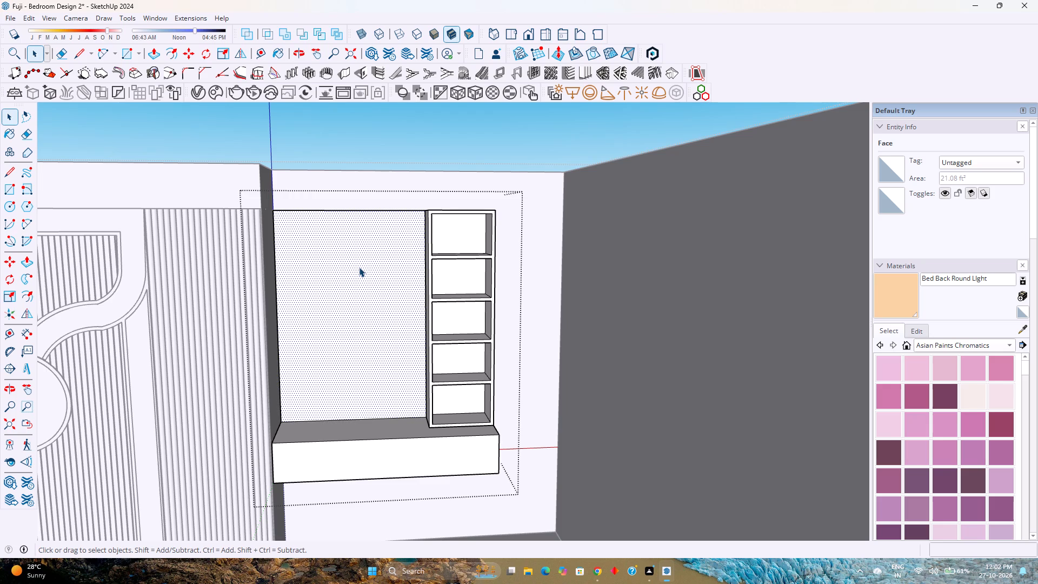
middle_click_drag(354, 225, 355, 256)
middle_click(355, 255)
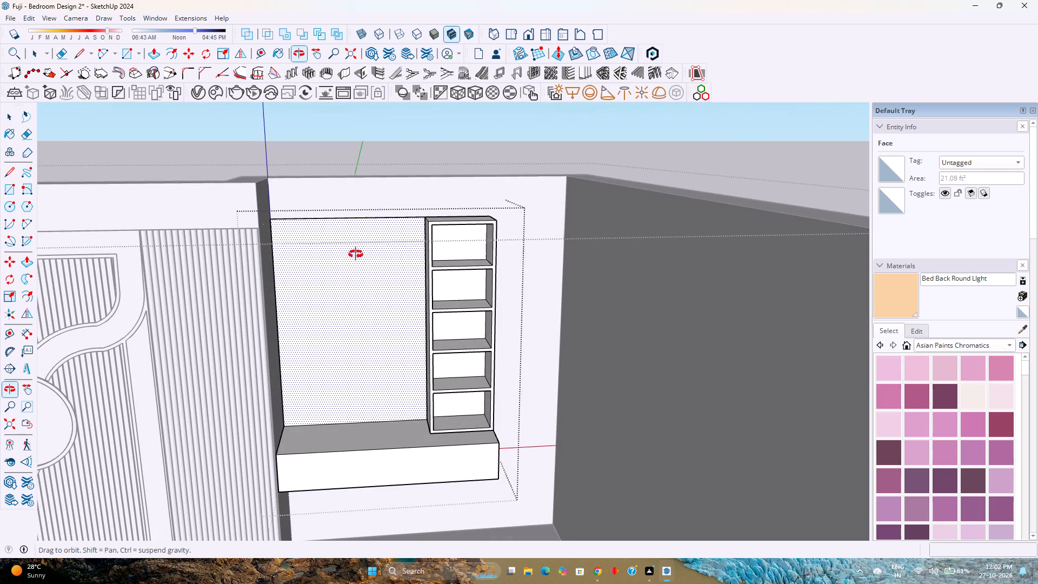
middle_click(356, 254)
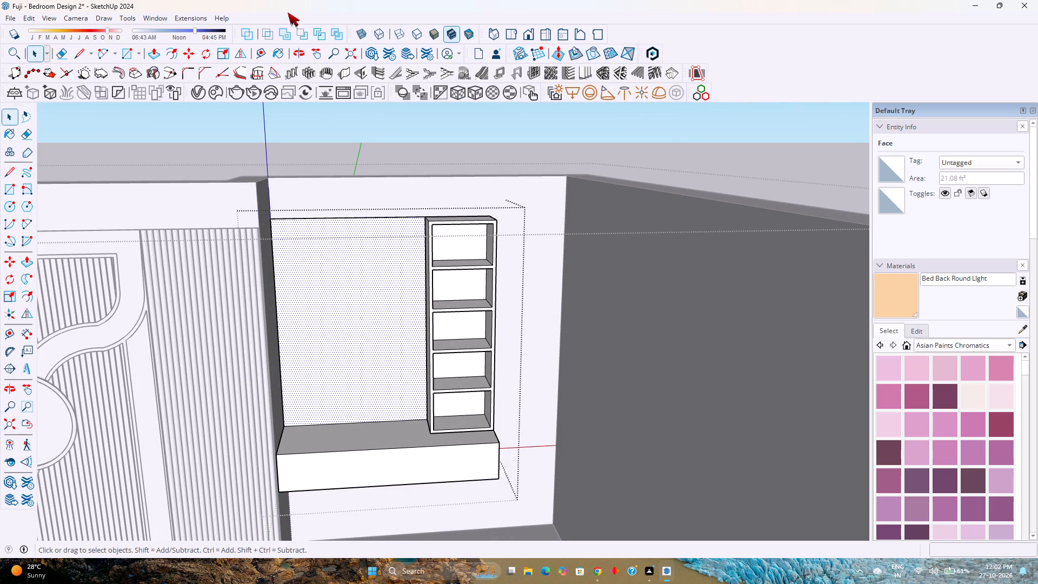
left_click(256, 55)
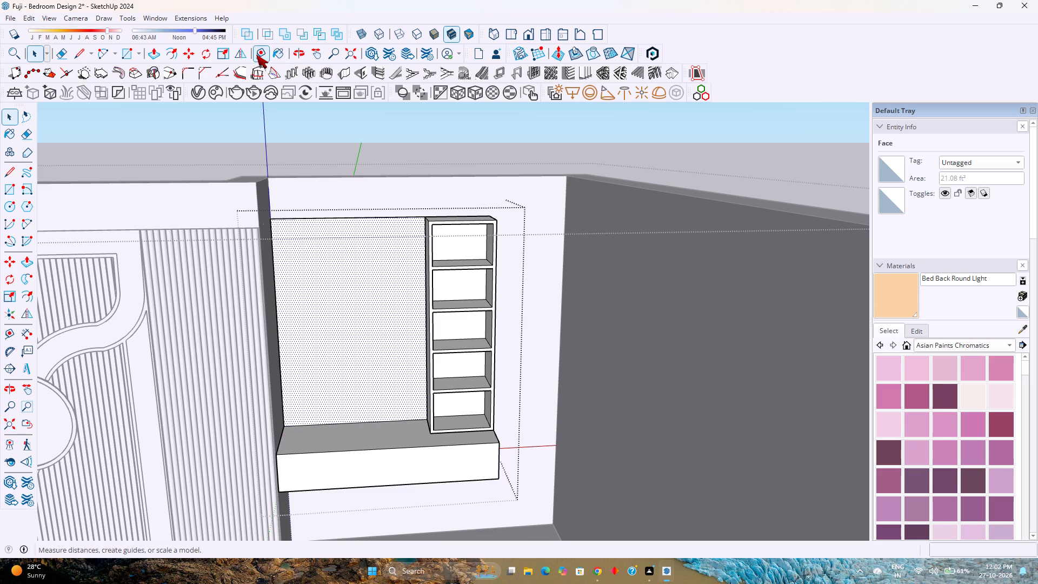
left_click(277, 299)
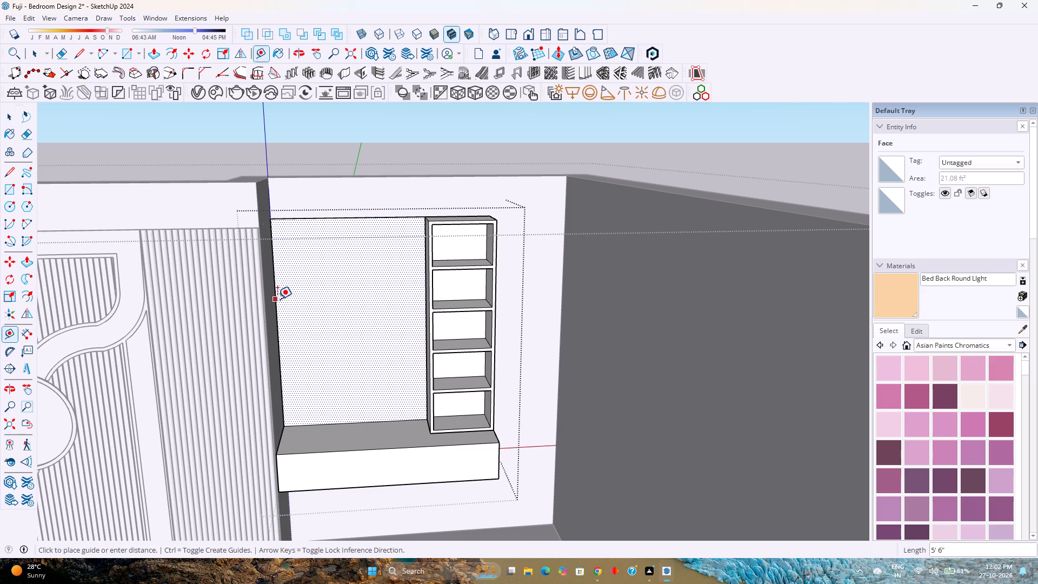
key("6")
key("Return")
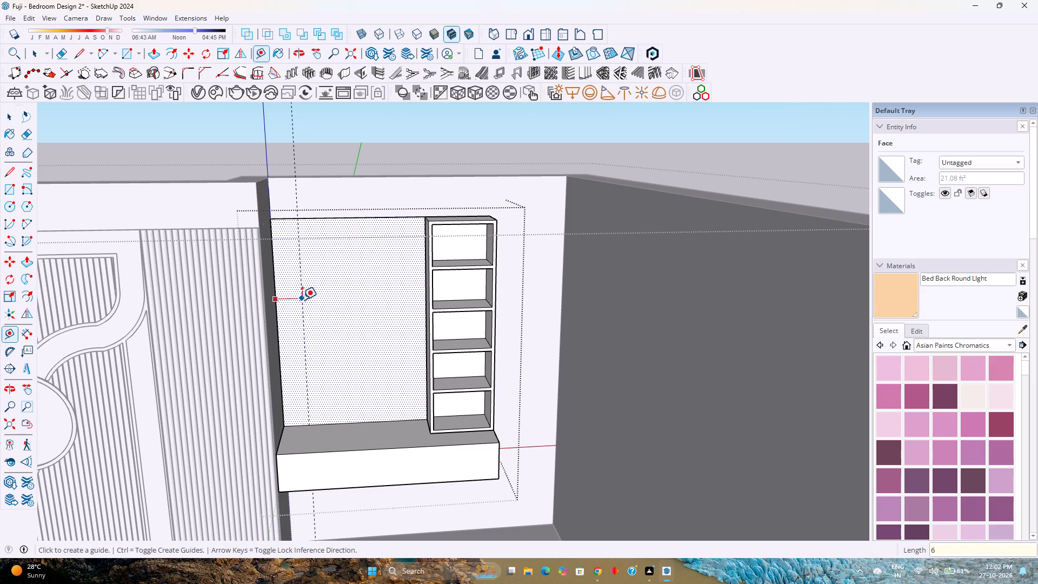
left_click(343, 422)
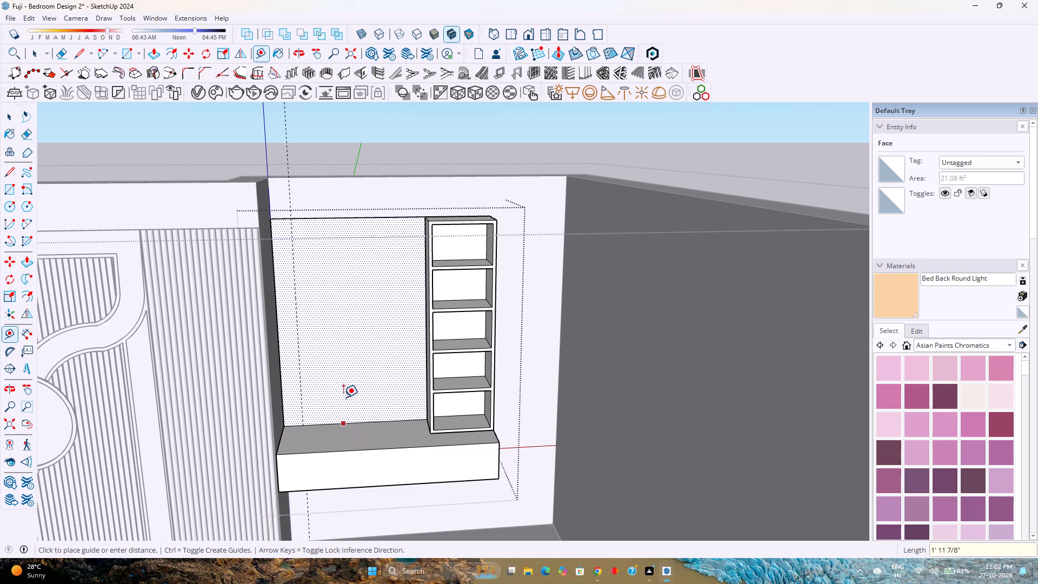
key("9")
key("Return")
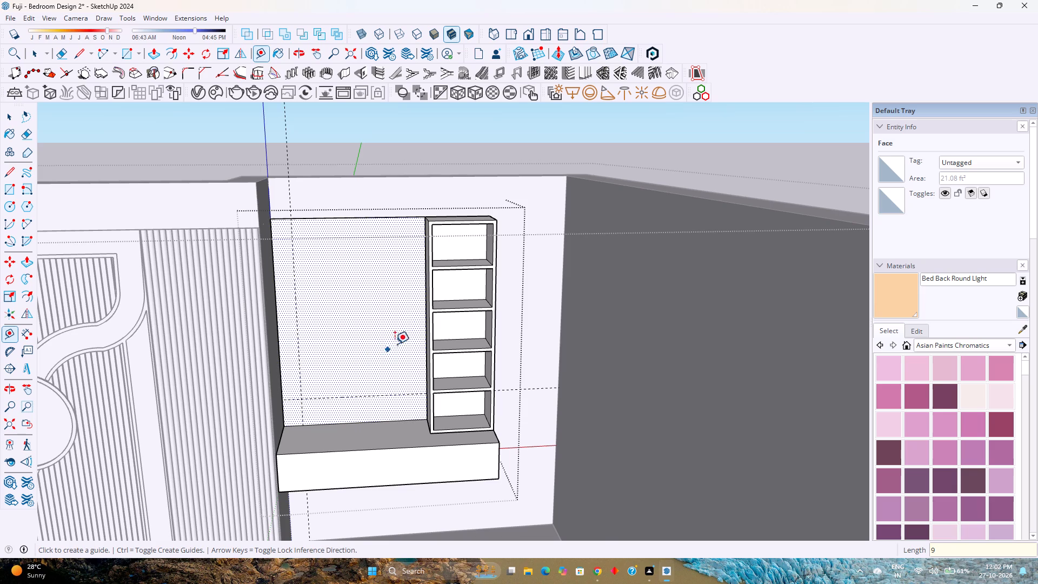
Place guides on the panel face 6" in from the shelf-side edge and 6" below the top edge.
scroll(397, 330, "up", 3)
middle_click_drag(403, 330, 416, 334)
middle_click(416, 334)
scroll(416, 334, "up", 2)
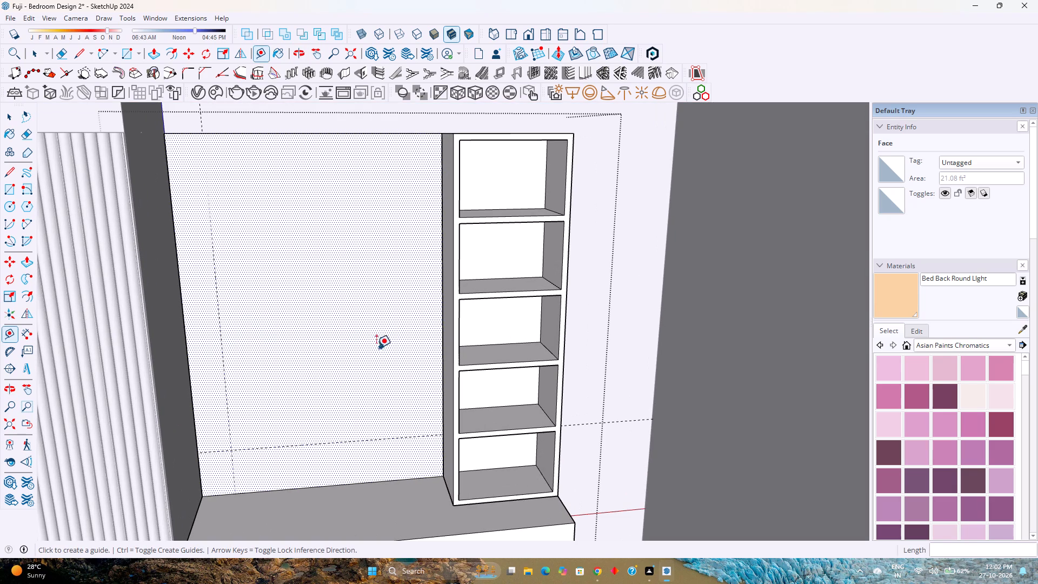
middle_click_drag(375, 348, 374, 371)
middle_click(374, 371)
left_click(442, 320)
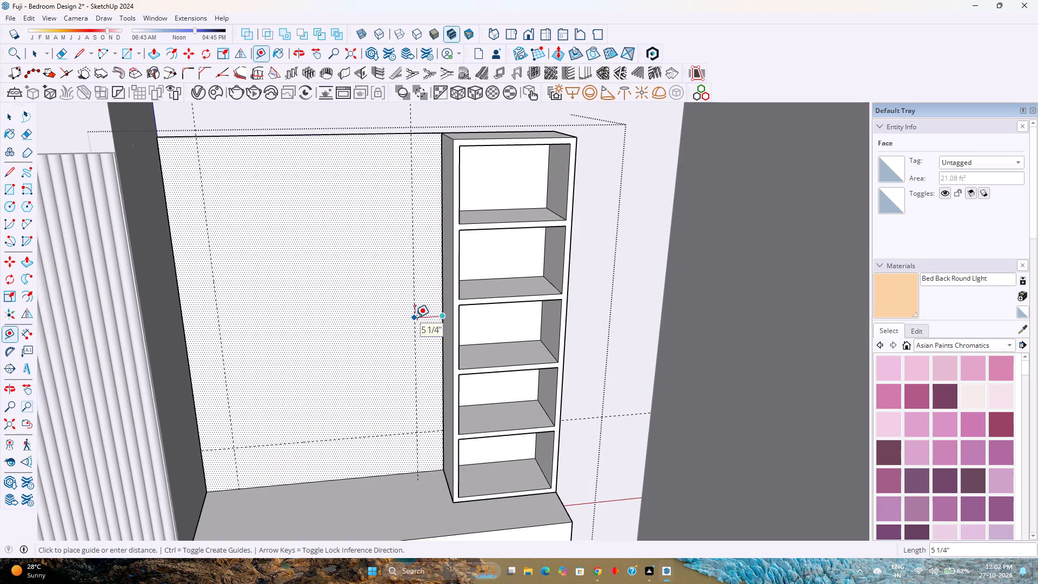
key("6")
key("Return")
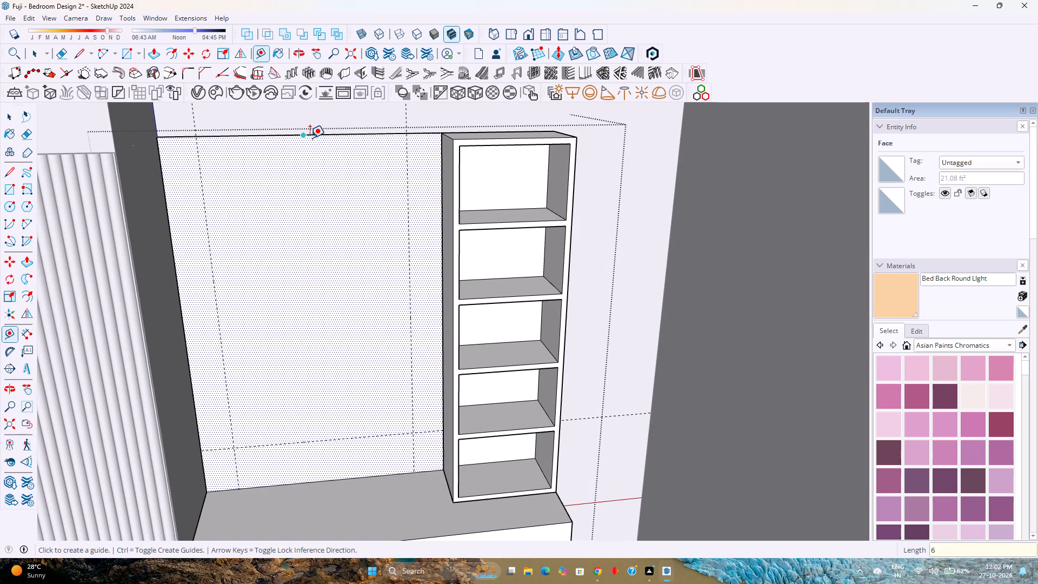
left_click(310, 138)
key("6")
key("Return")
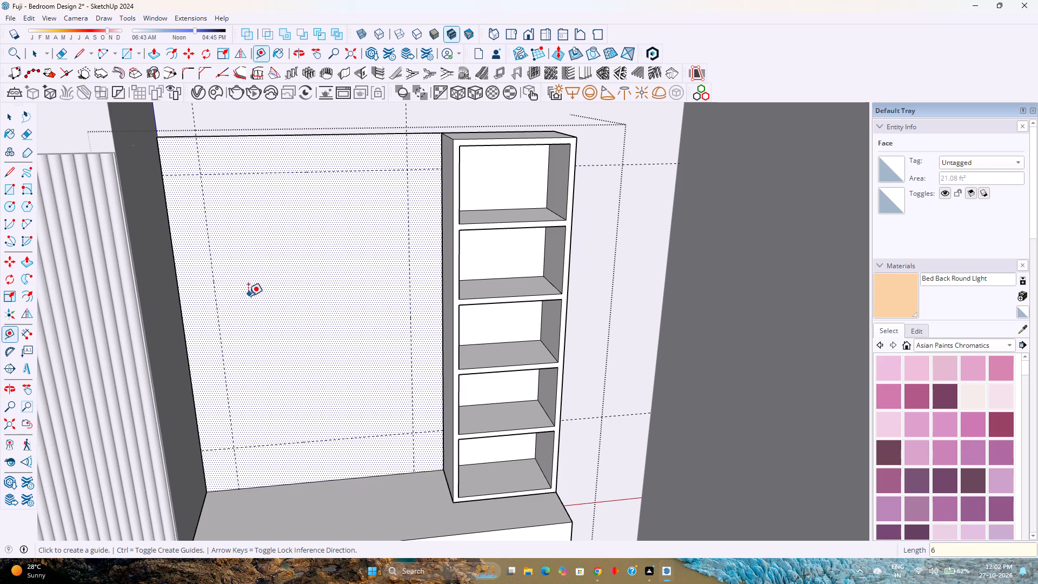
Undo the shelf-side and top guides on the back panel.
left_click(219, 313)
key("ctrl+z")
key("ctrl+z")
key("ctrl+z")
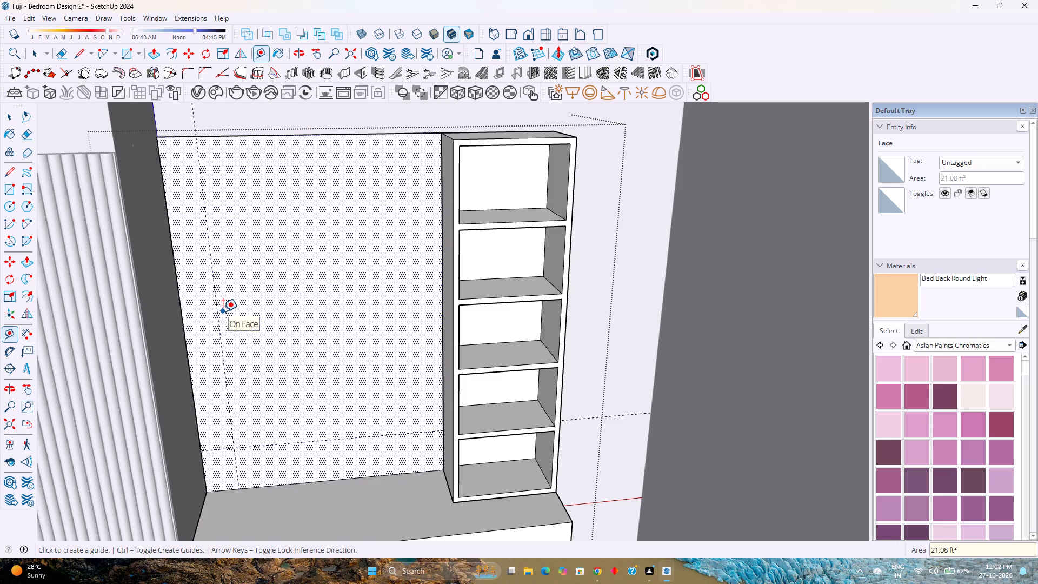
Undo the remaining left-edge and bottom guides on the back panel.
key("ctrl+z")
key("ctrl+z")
Place guides on the back panel face 9" in from its left, bottom, shelf-side and top edges.
left_click(183, 316)
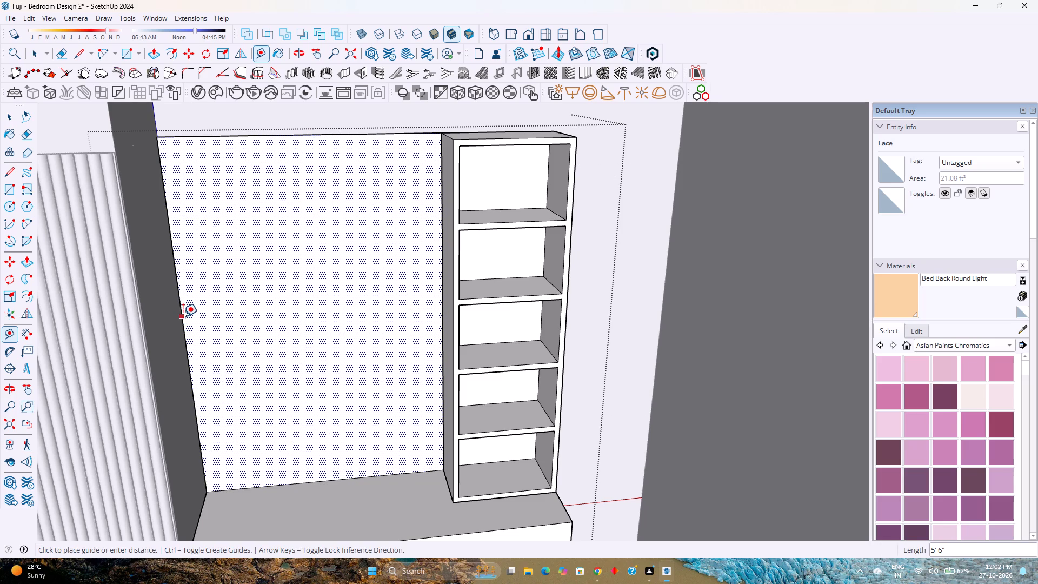
key("9")
key("Return")
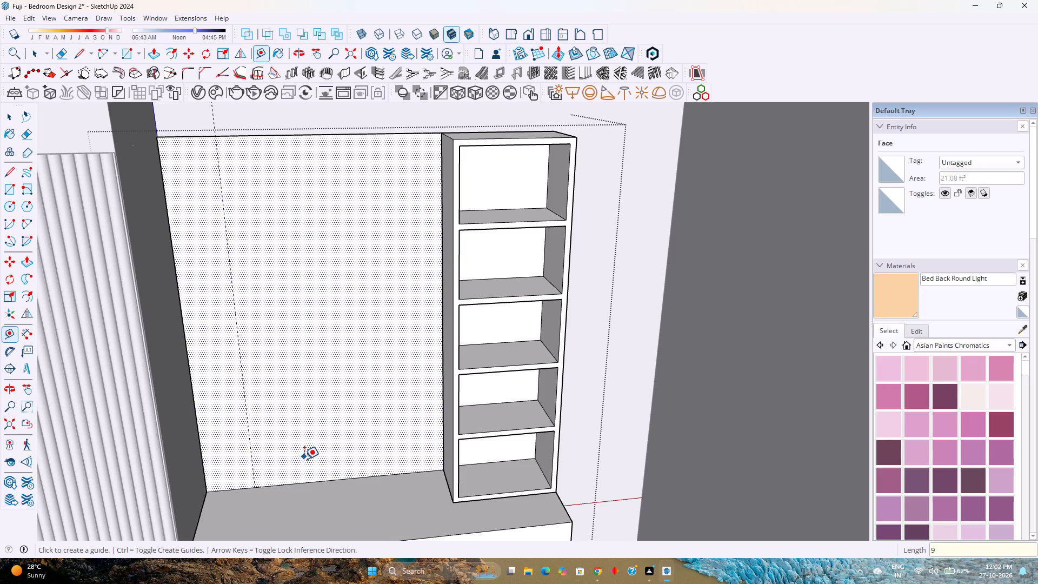
left_click(315, 482)
key("9")
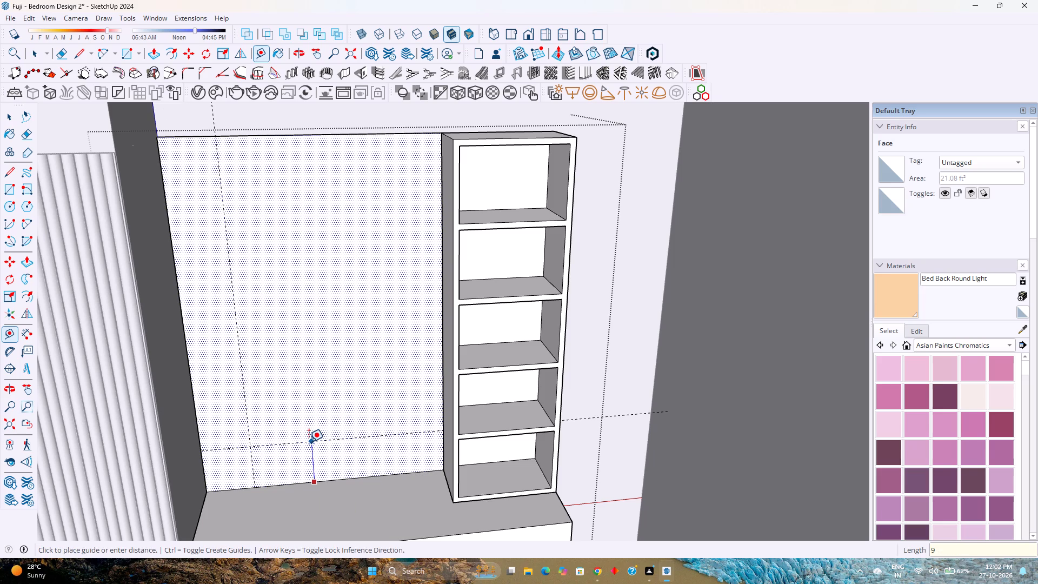
key("Return")
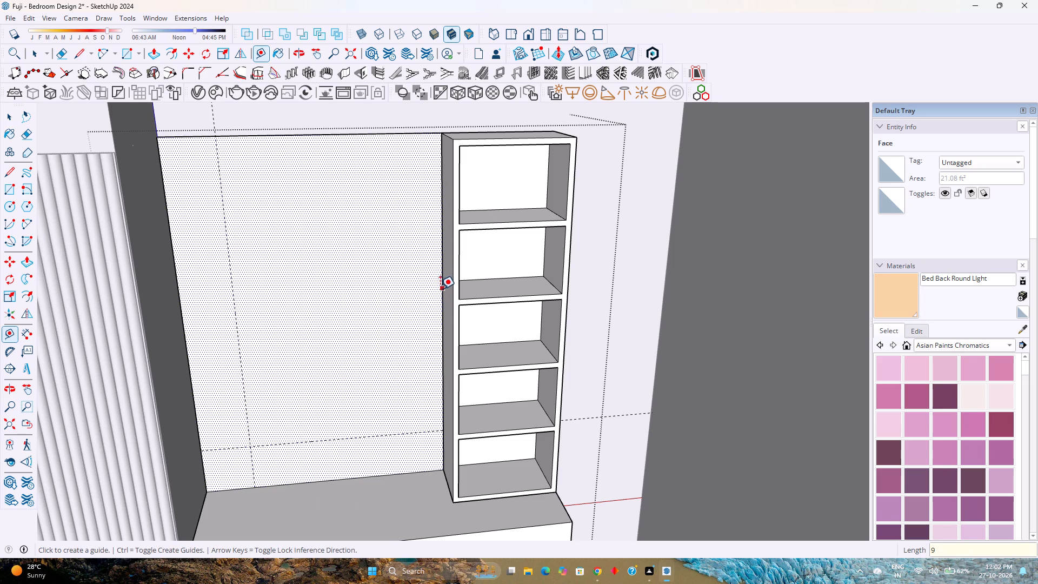
left_click(441, 288)
key("9")
key("Return")
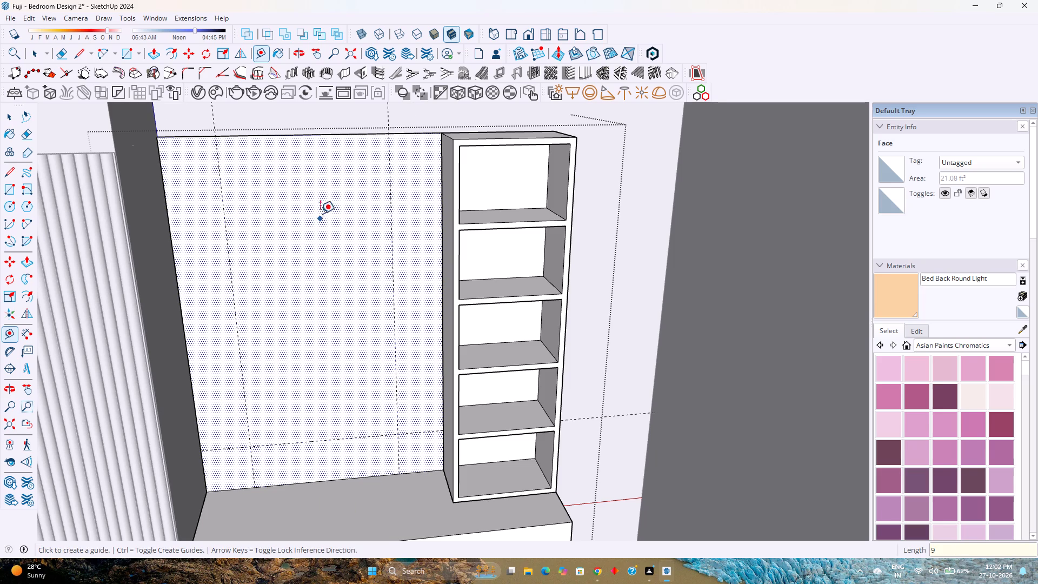
left_click(336, 135)
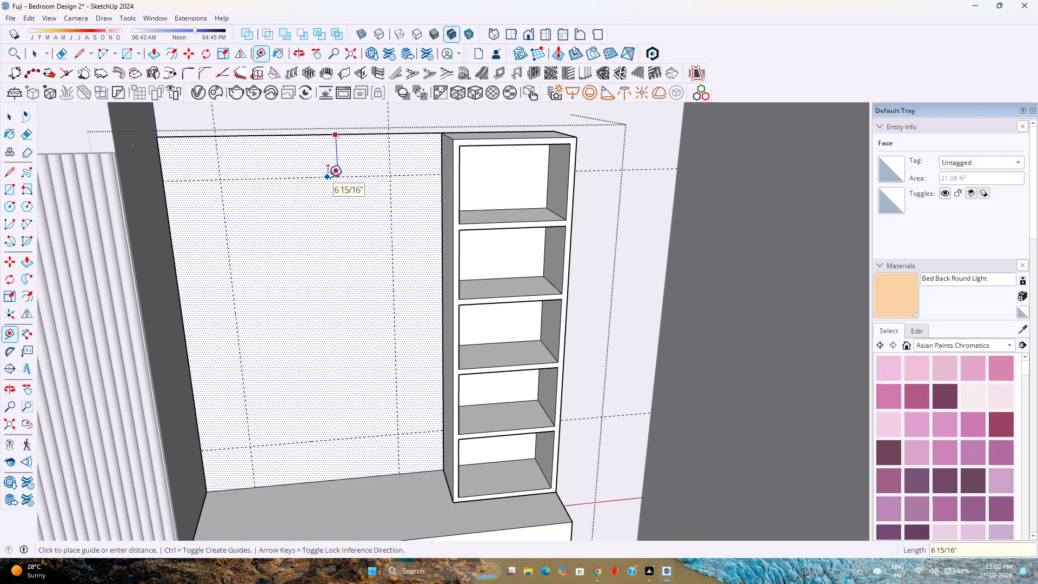
key("9")
key("Return")
Draw a 2'4" by 4' rectangle on the back panel between the four guide intersections and leave the group.
scroll(317, 248, "down", 3)
middle_click_drag(343, 313, 336, 251)
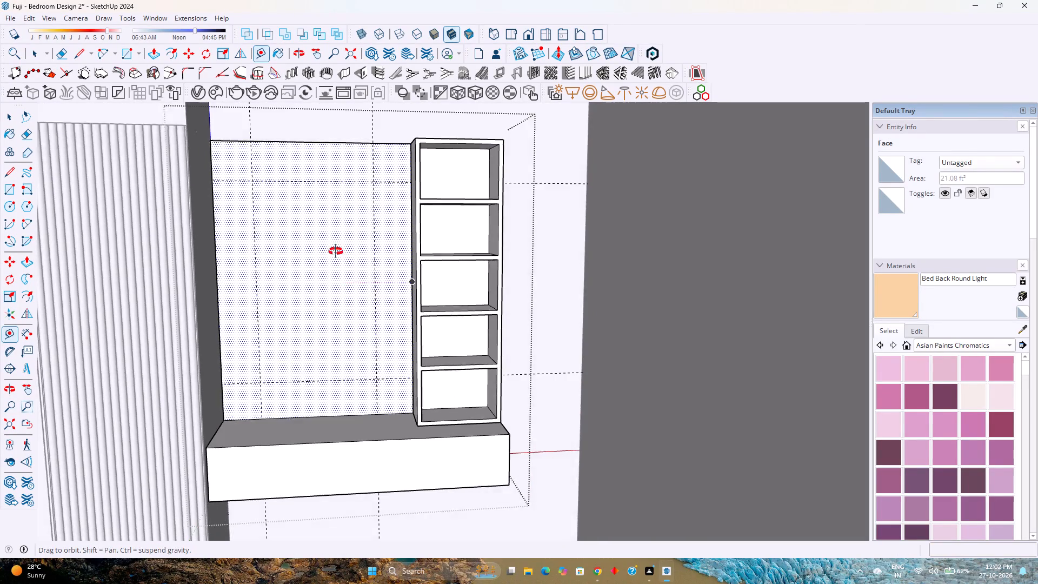
middle_click_drag(336, 251, 336, 250)
middle_click(336, 250)
left_click(124, 52)
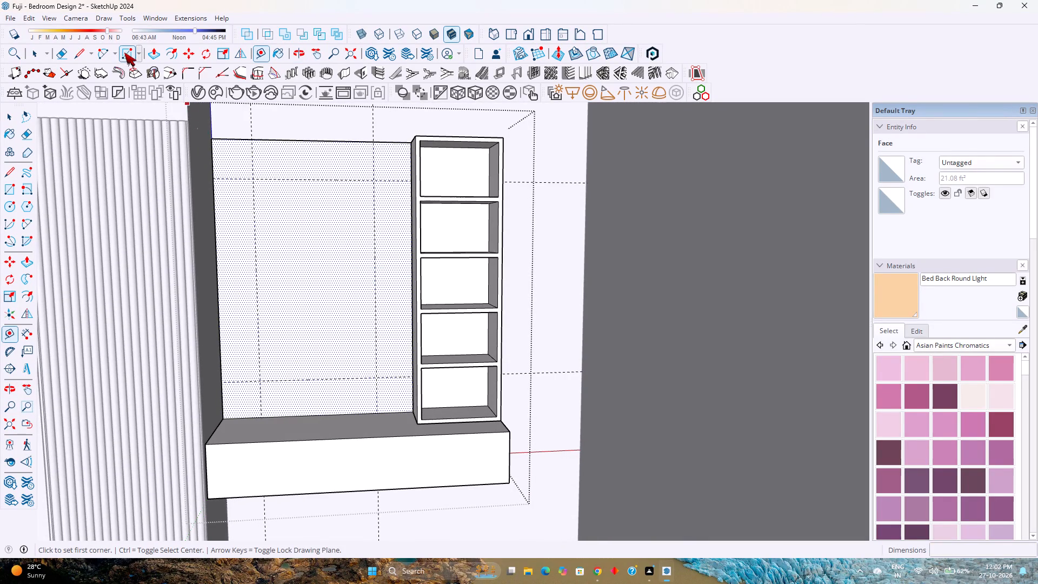
left_click(255, 180)
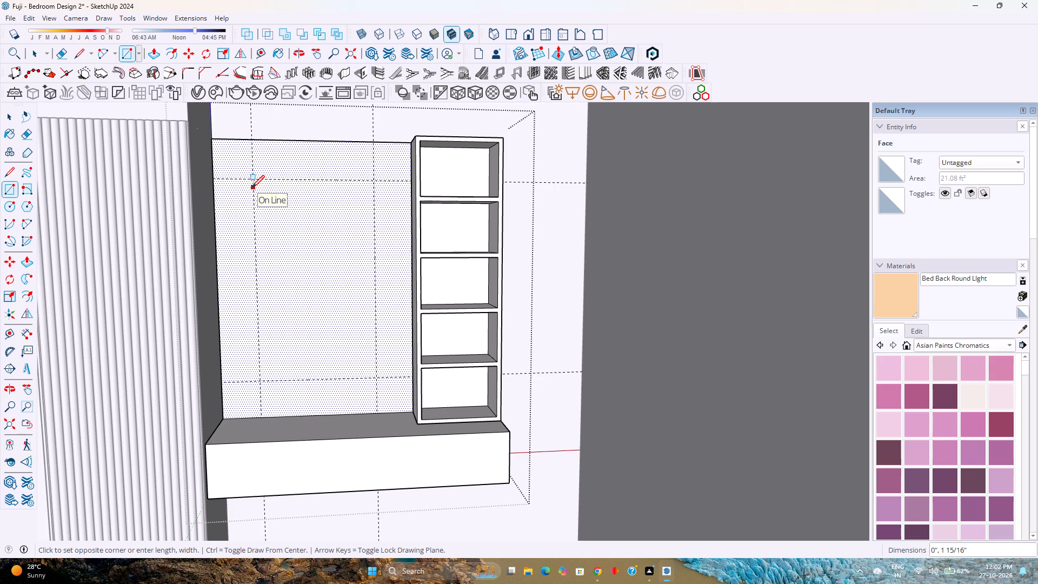
left_click(376, 377)
key("space")
key("Escape")
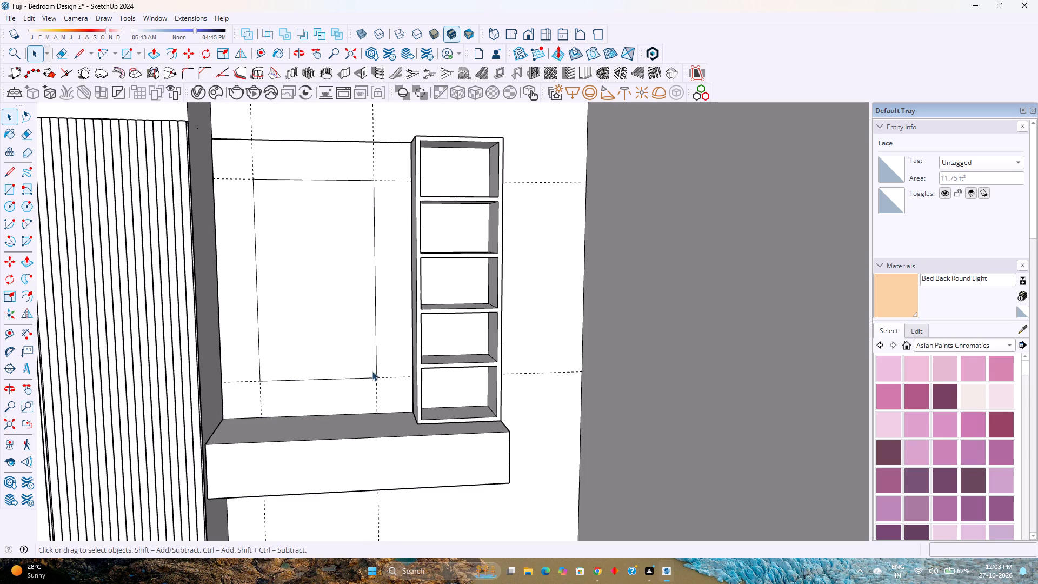
Reopen the back panel group and place guides 3" inside the rectangle's left and top edges.
double_click(305, 212)
scroll(305, 212, "up", 2)
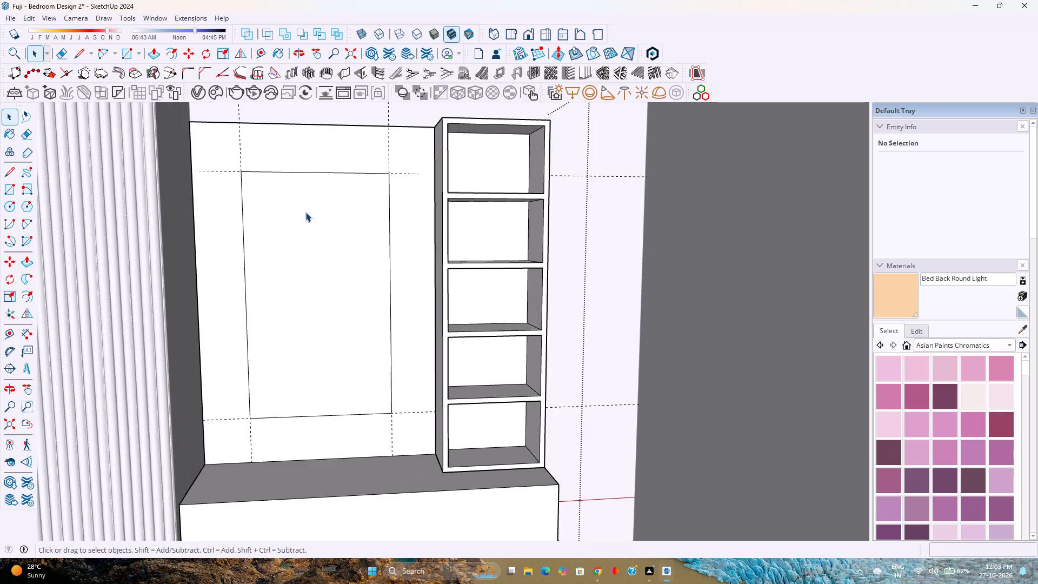
scroll(305, 212, "up", 2)
left_click(305, 212)
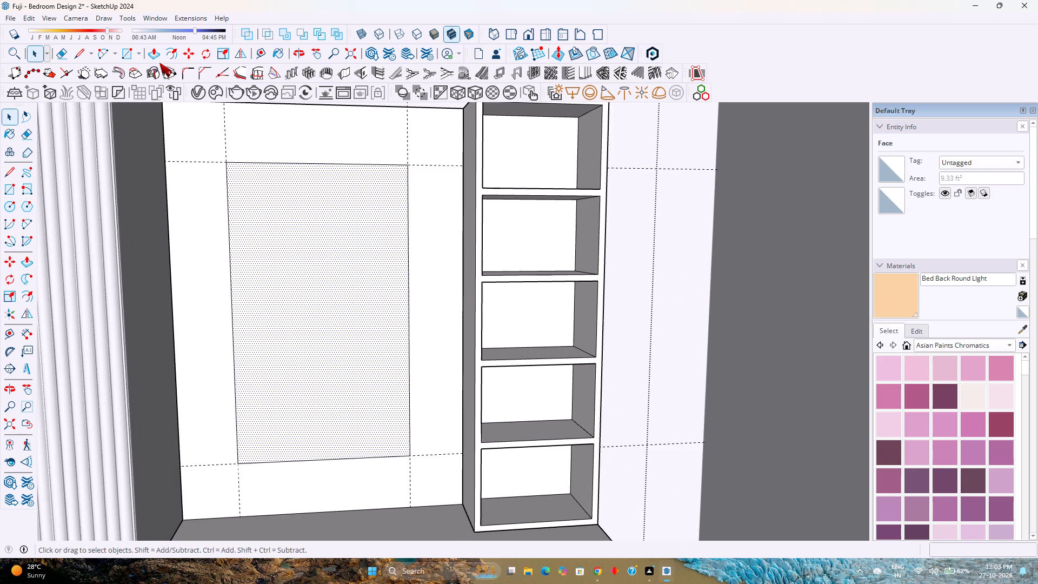
left_click(265, 55)
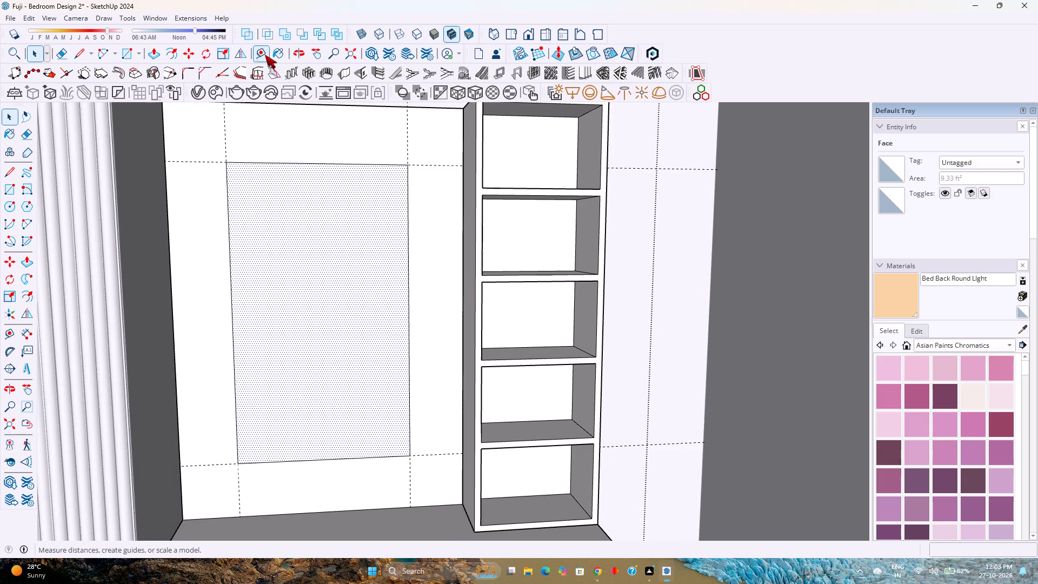
left_click(226, 138)
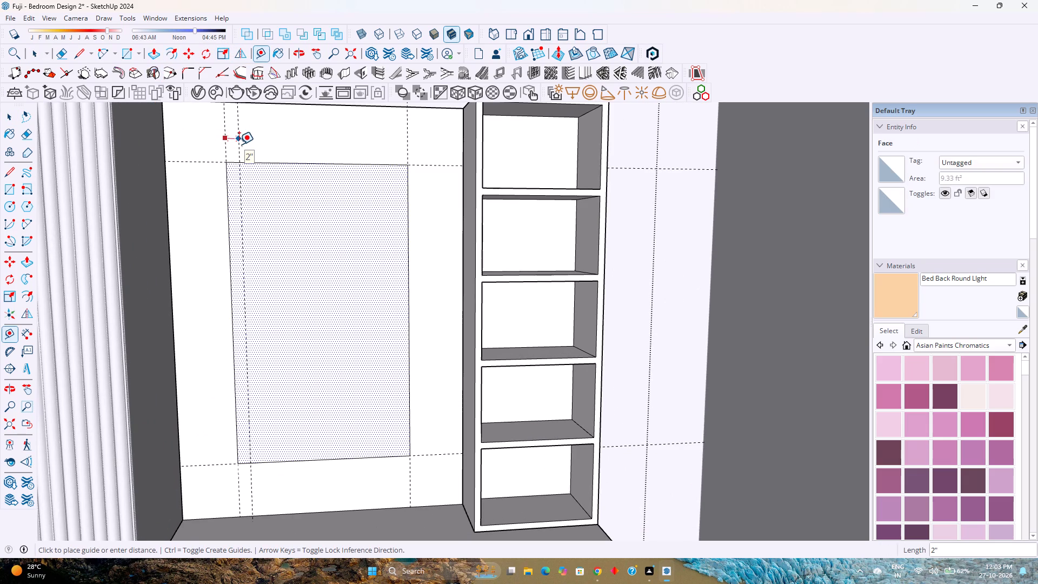
key("3")
key("Return")
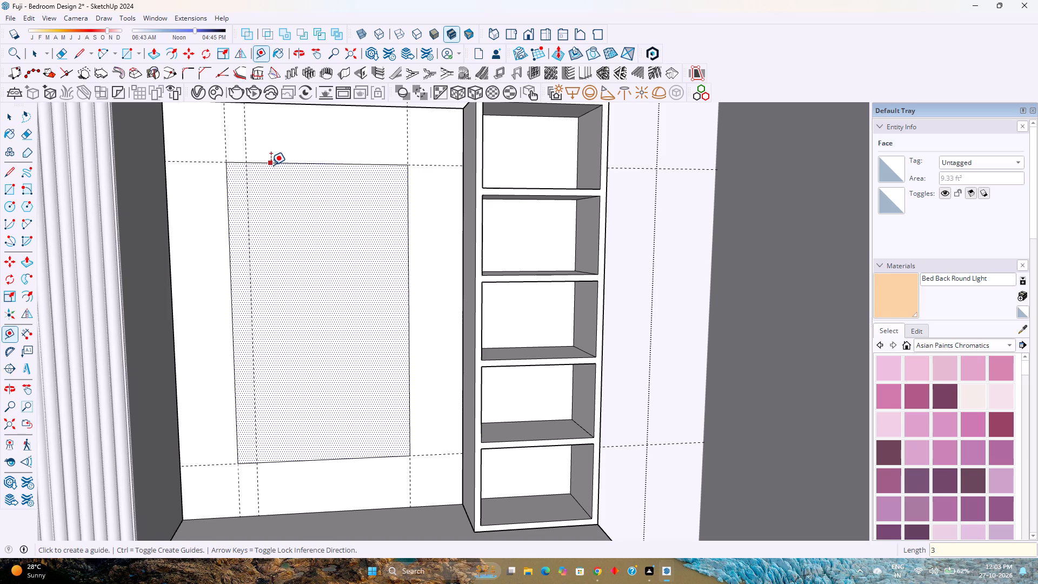
left_click(271, 165)
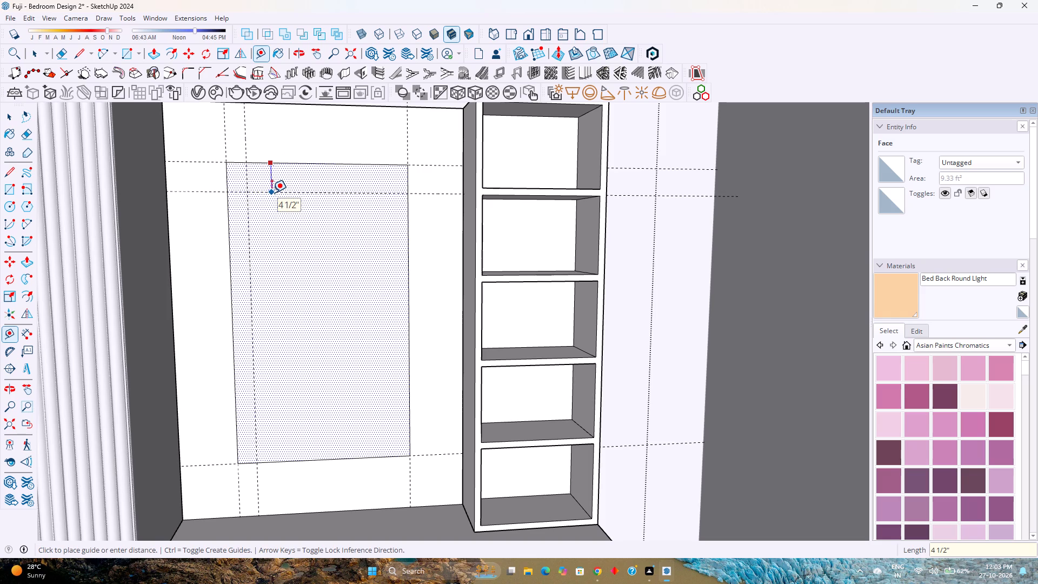
key("Up")
key("3")
key("Return")
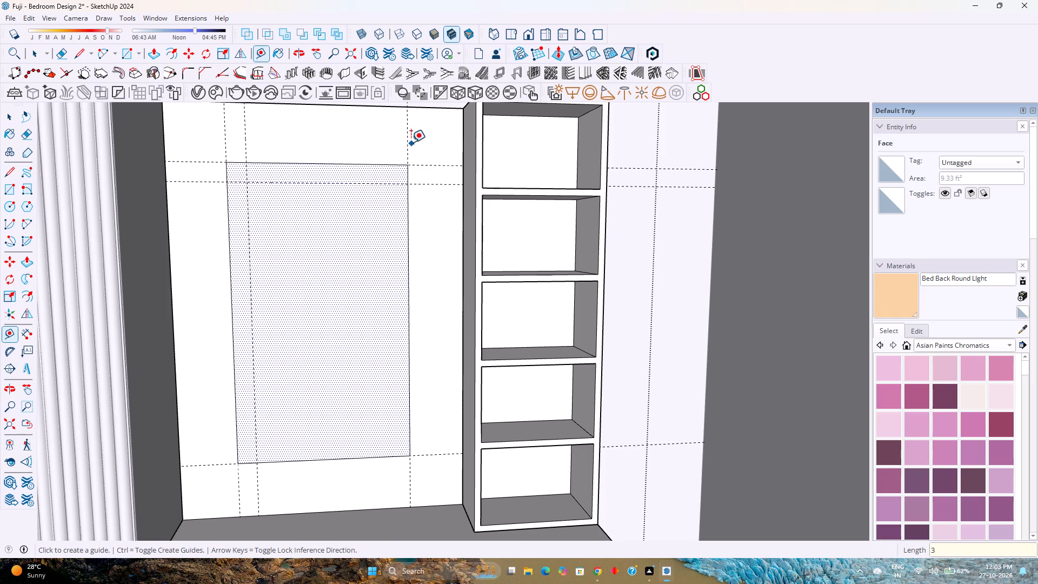
Place guides 3" inside the rectangle's shelf-side and bottom edges.
left_click(410, 141)
key("3")
key("Return")
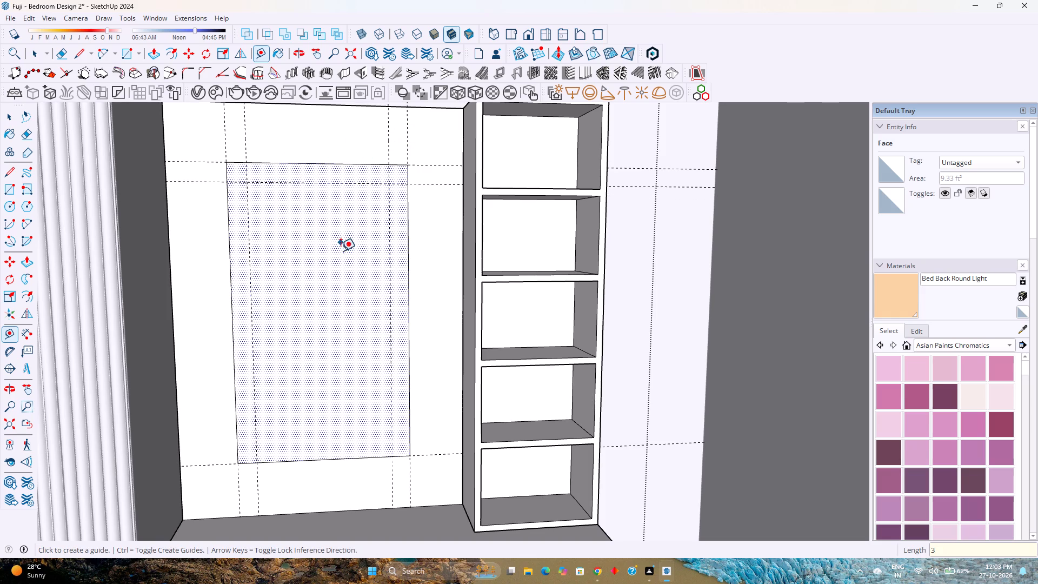
left_click(207, 465)
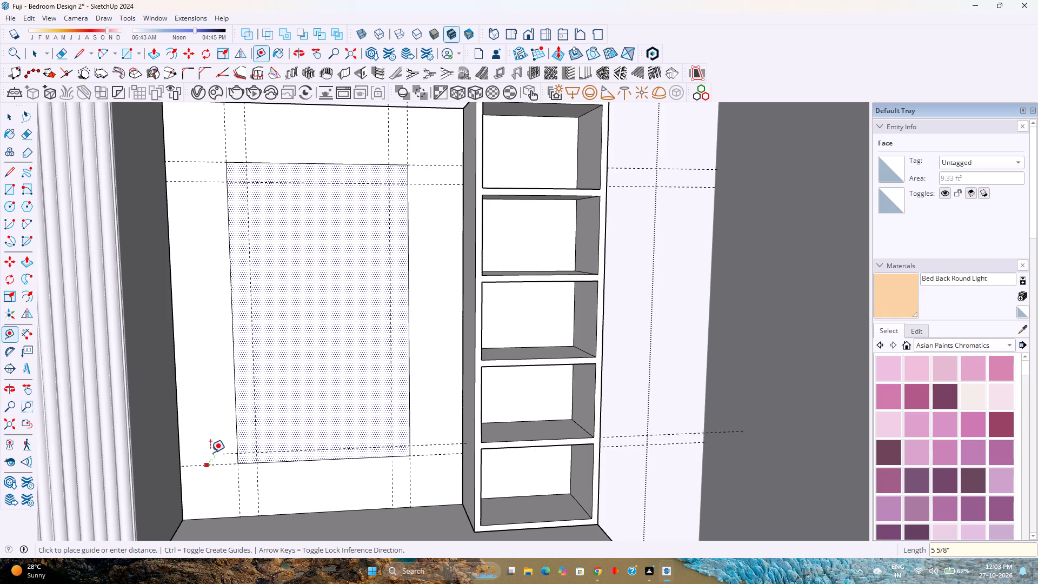
key("Up")
key("3")
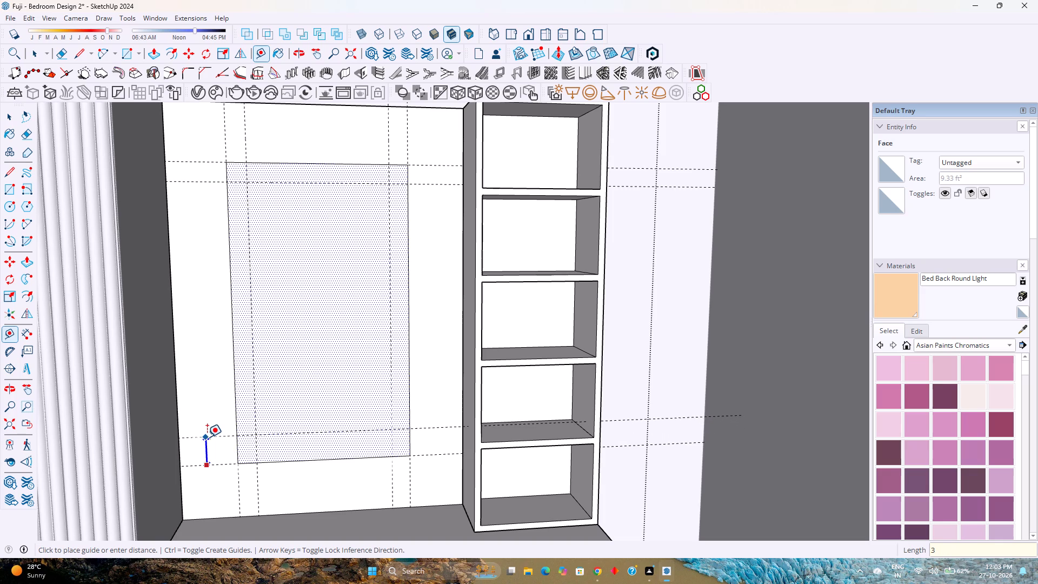
key("Return")
Round all four corners of the panel rectangle with 3" radius two-point arcs between the guide intersections.
left_click(100, 50)
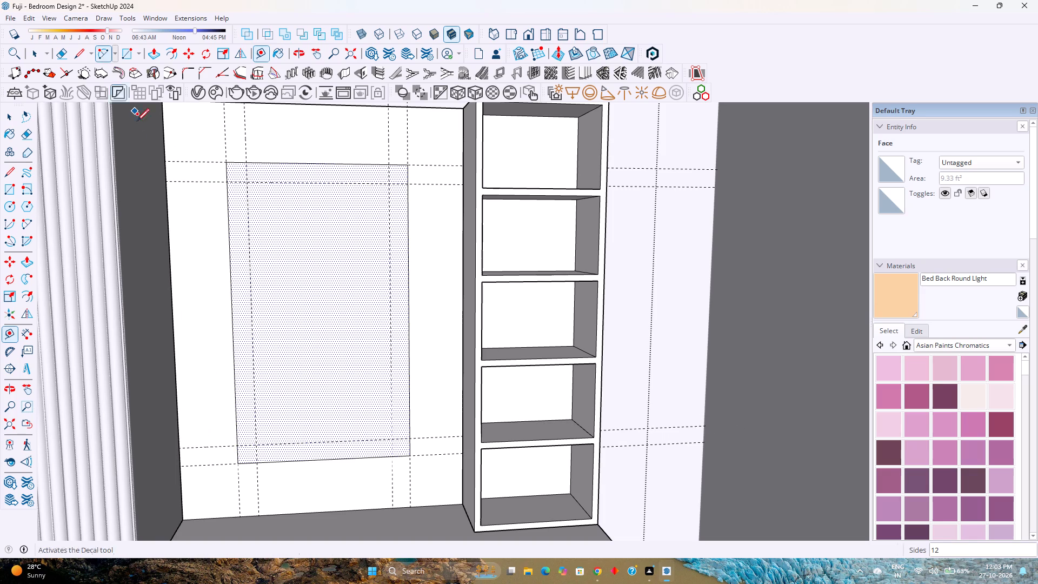
left_click(229, 181)
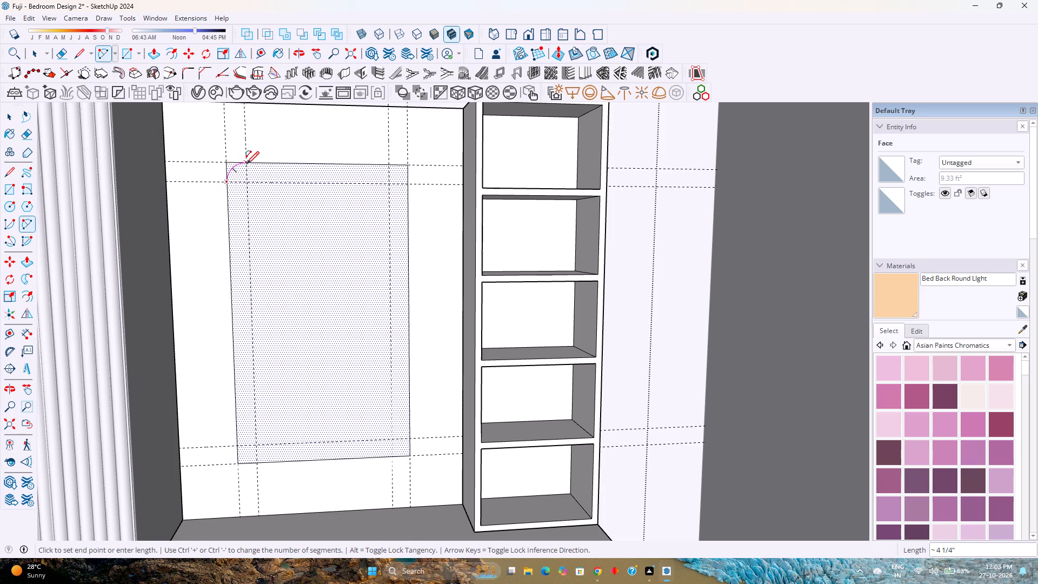
double_click(247, 164)
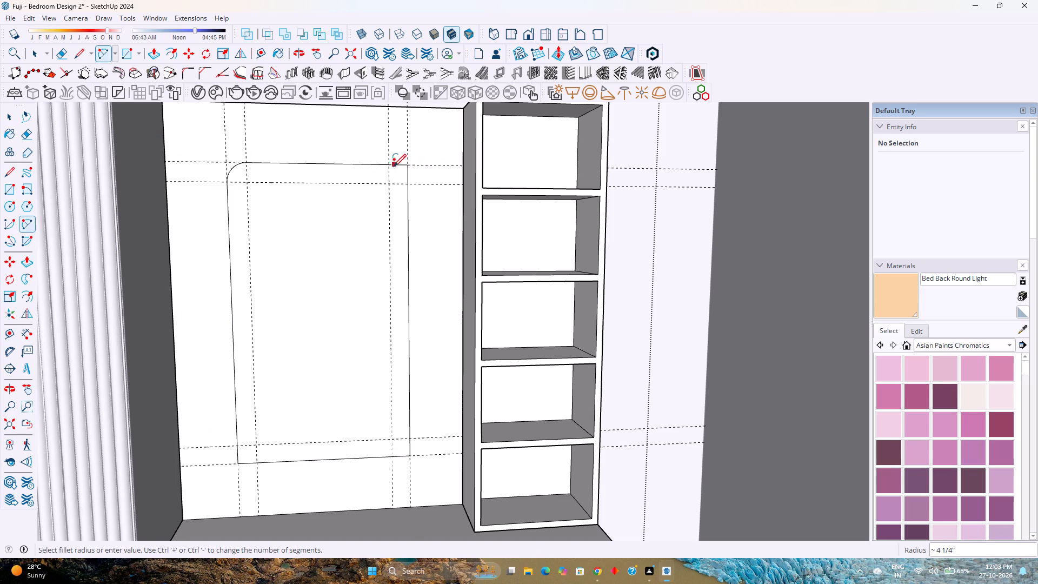
left_click(392, 165)
double_click(408, 181)
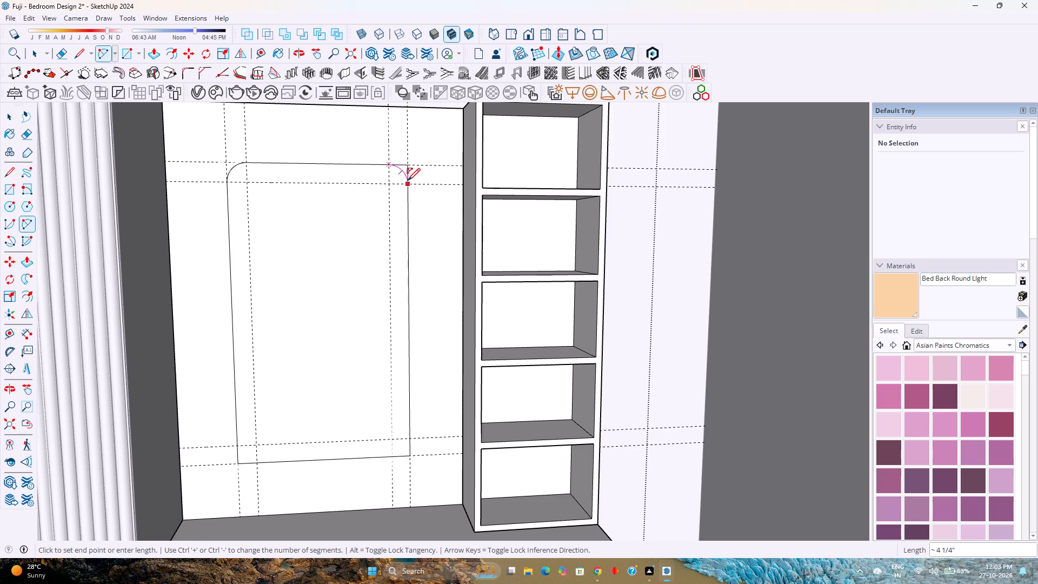
left_click(241, 447)
double_click(259, 461)
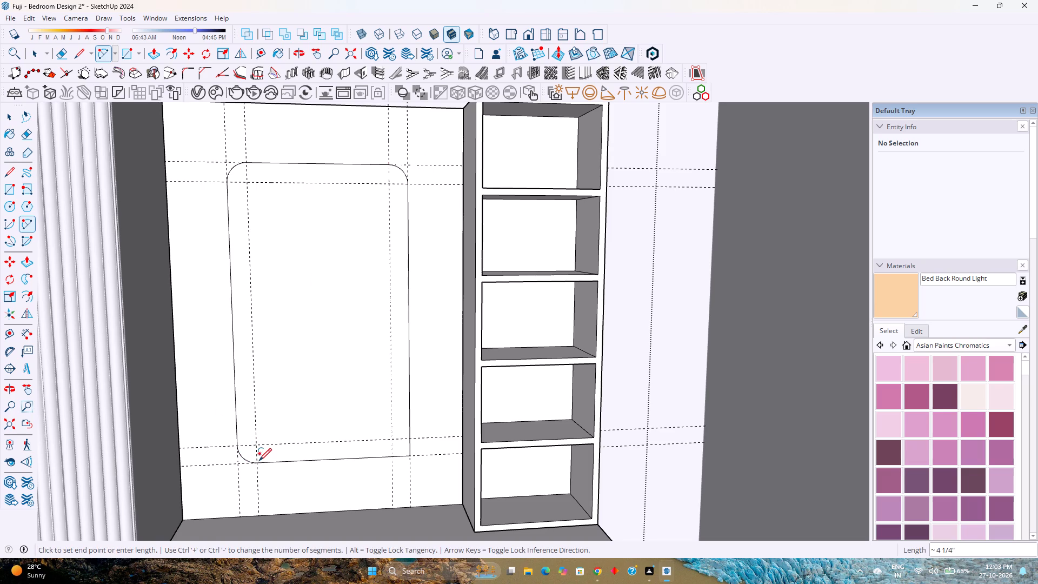
left_click(394, 456)
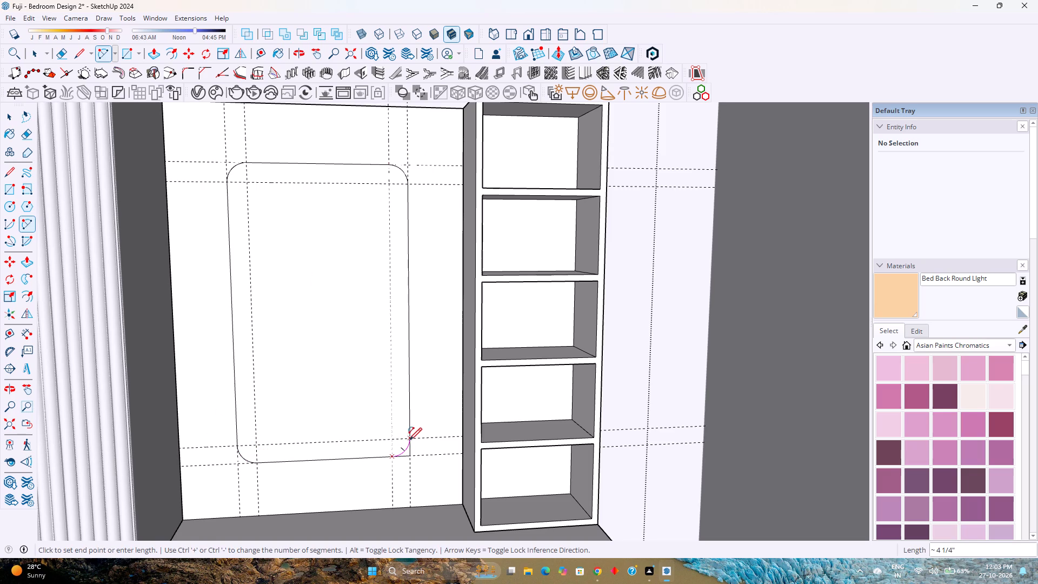
double_click(410, 440)
key("space")
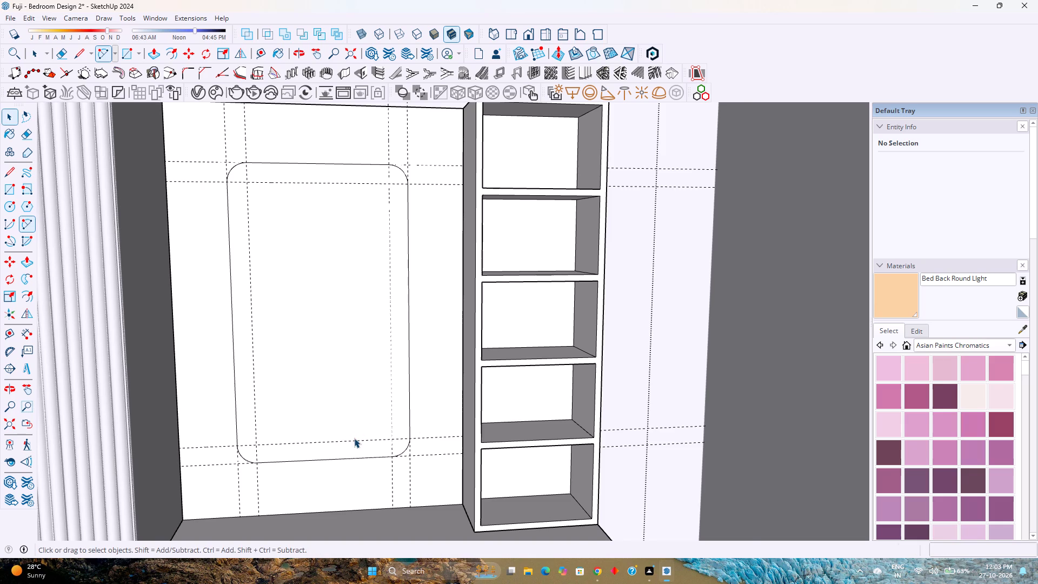
Set the rounded rectangle's lower shelf-side corner arc to 40 segments.
scroll(443, 446, "up", 2)
left_click(395, 451)
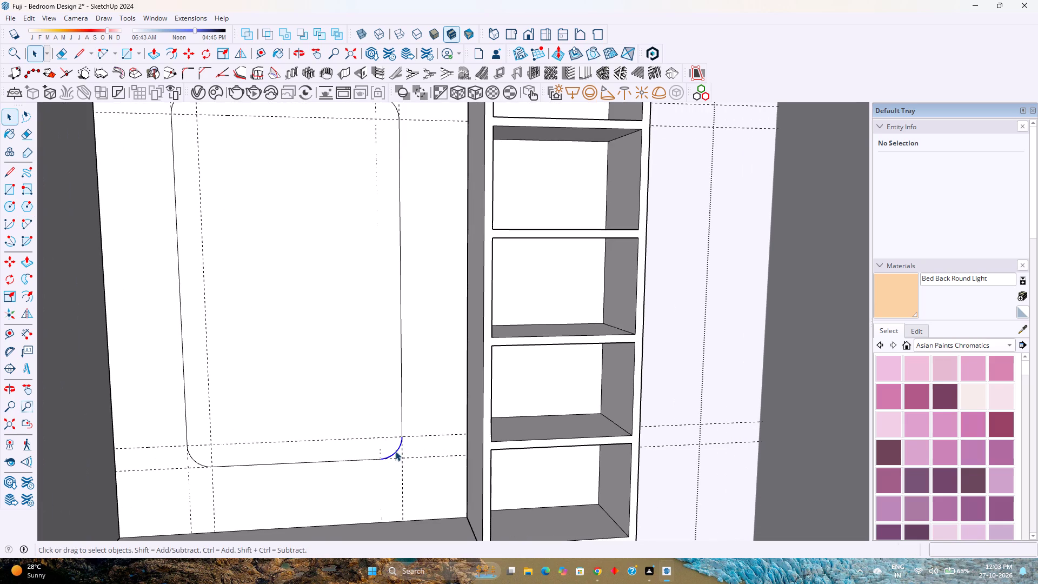
left_click(954, 196)
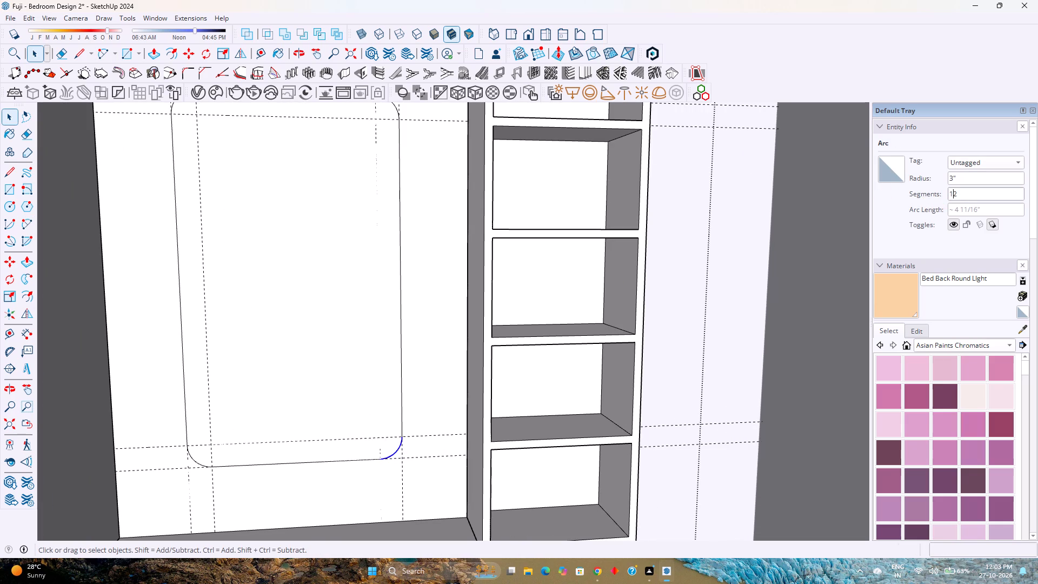
double_click(959, 196)
type("40")
key("Return")
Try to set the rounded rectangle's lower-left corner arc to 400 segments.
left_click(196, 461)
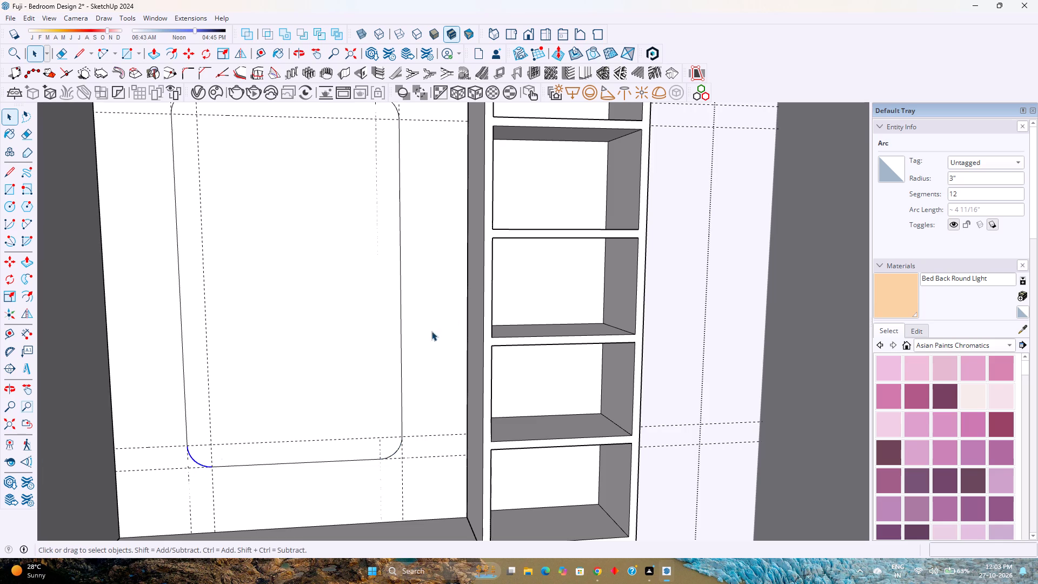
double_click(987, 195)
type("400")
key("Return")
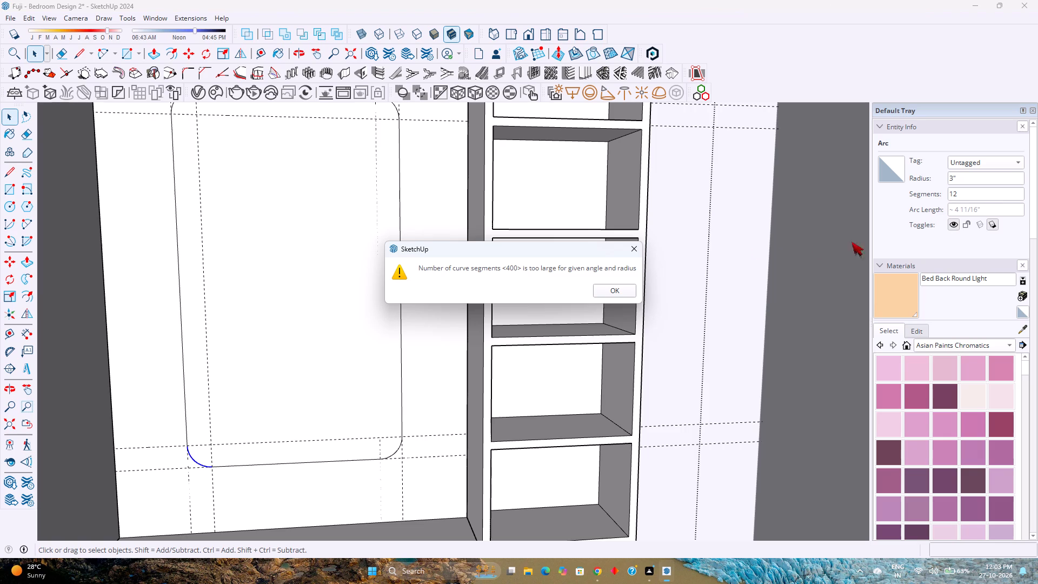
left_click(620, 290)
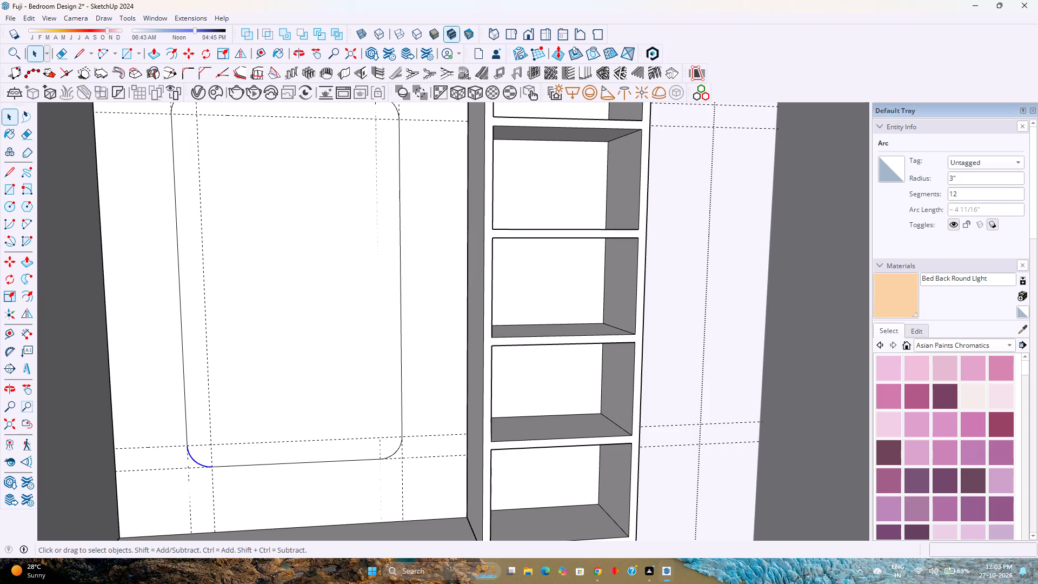
Set the rounded rectangle's lower-left corner arc to 40 segments.
double_click(979, 197)
type("40")
key("Return")
Set both upper corner arcs of the rounded rectangle to 40 segments each.
scroll(444, 318, "down", 3)
middle_click_drag(414, 297, 445, 373, "shift")
middle_click(445, 374, "shift")
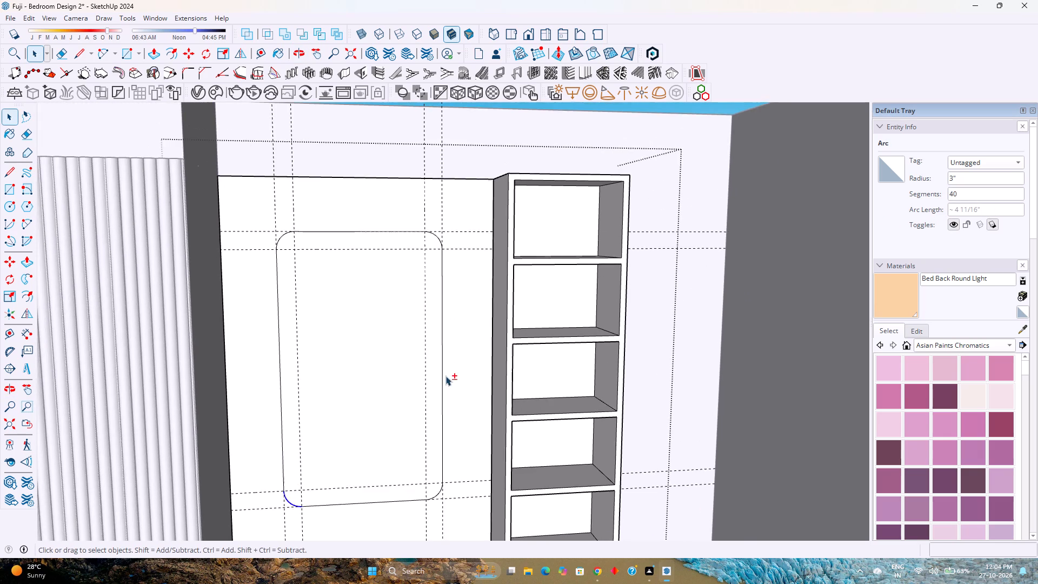
scroll(381, 289, "up", 4)
left_click(445, 228)
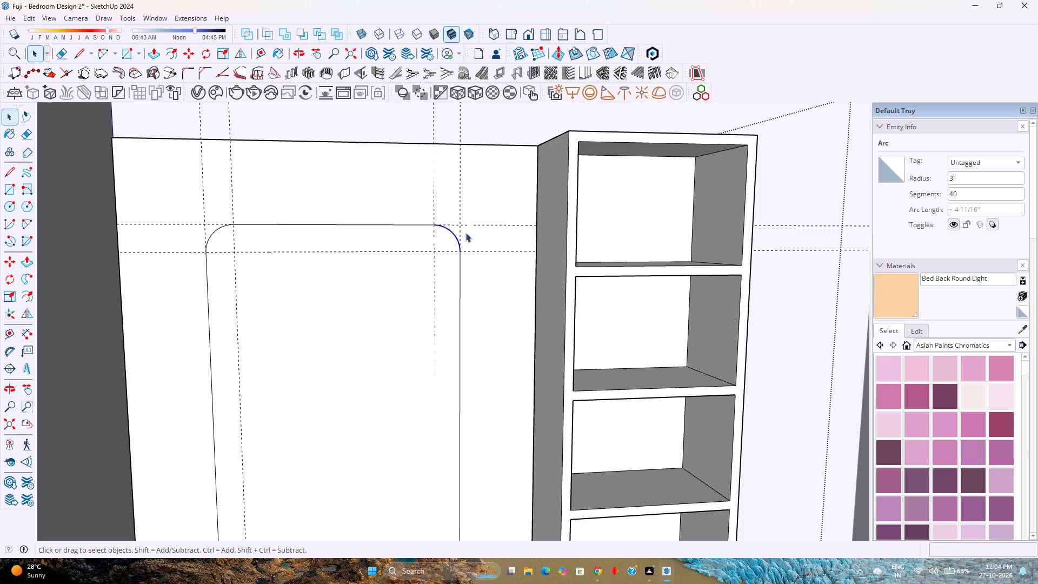
double_click(965, 196)
key("4")
key("0")
key("Return")
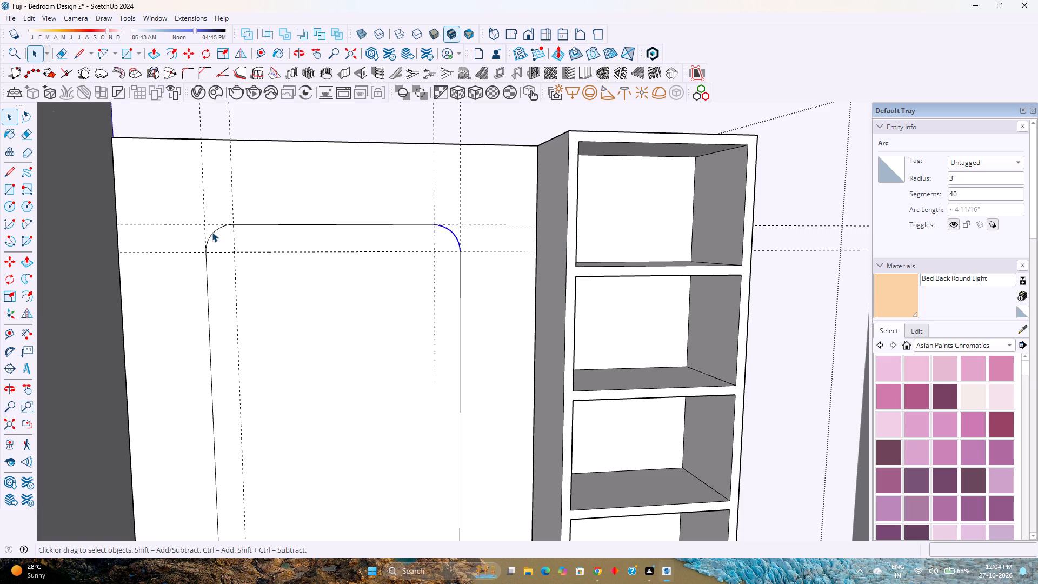
left_click(212, 232)
left_click(214, 232)
double_click(961, 187)
type("40")
key("Return")
Copy the rounded rectangle's face with its outline about 6' 5" straight up, clear above the back wall.
scroll(547, 288, "down", 5)
double_click(420, 309)
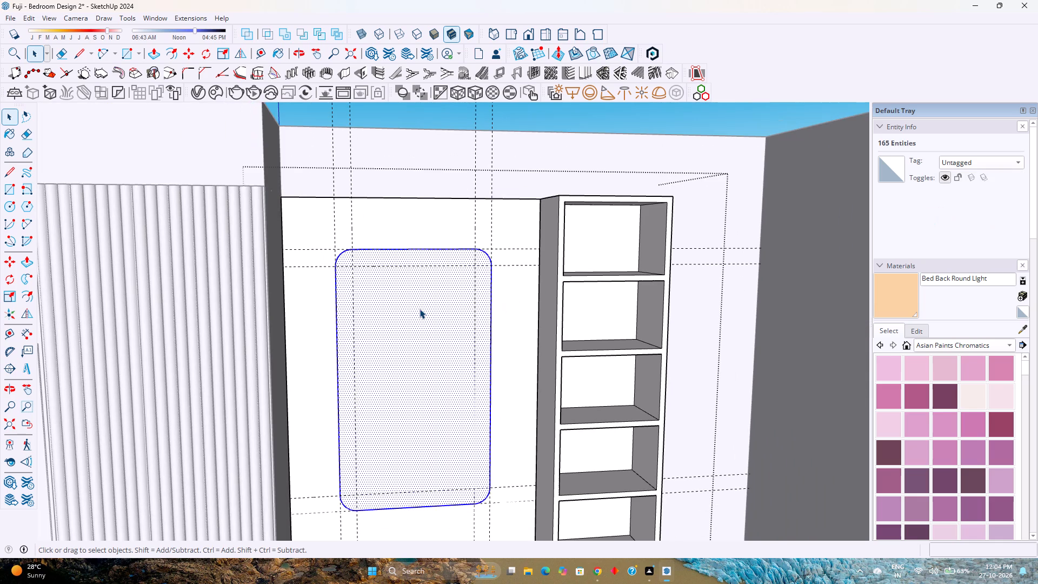
scroll(420, 309, "up", 1)
left_click(420, 309)
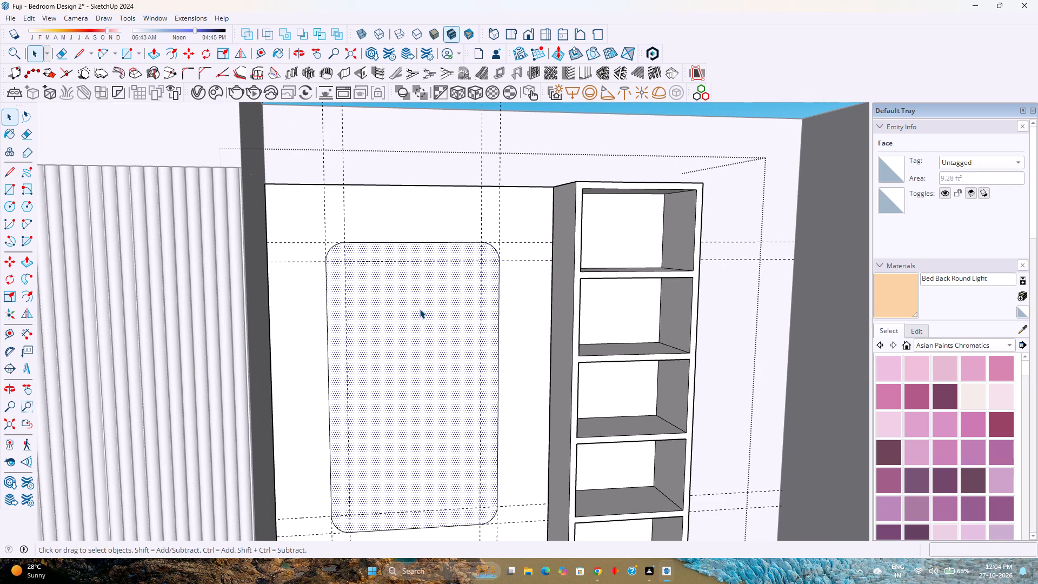
key("m")
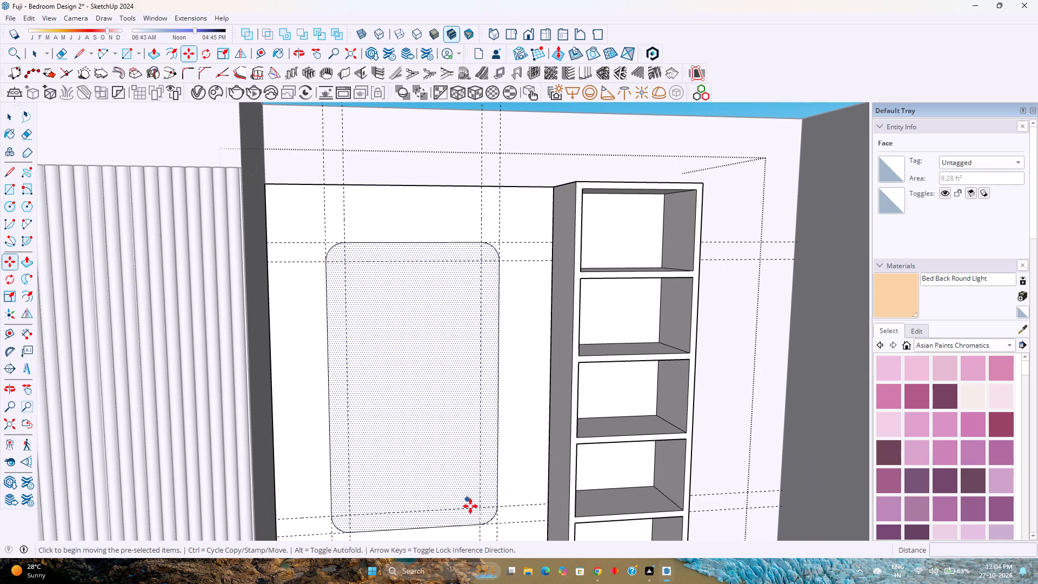
scroll(483, 511, "down", 1, "shift")
middle_click_drag(483, 511, 469, 448, "shift")
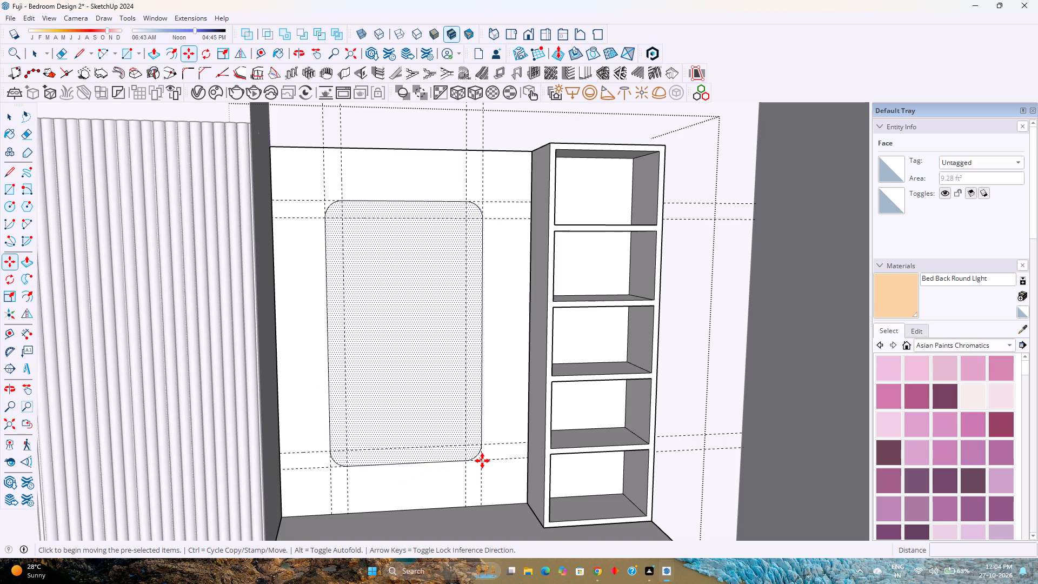
left_click(483, 461)
scroll(482, 261, "down", 3)
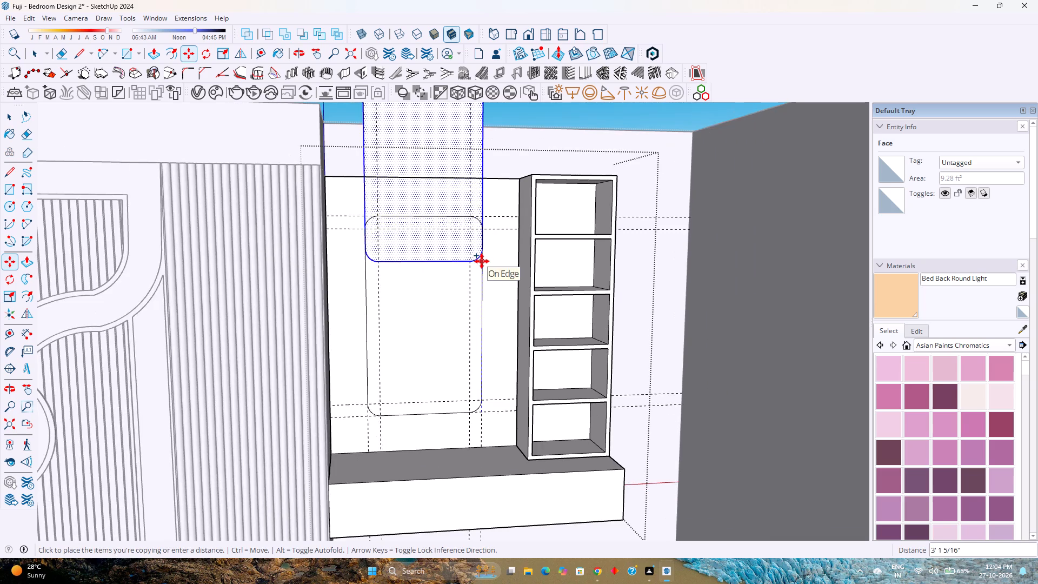
middle_click_drag(482, 261, 495, 417, "shift")
middle_click(495, 417, "shift")
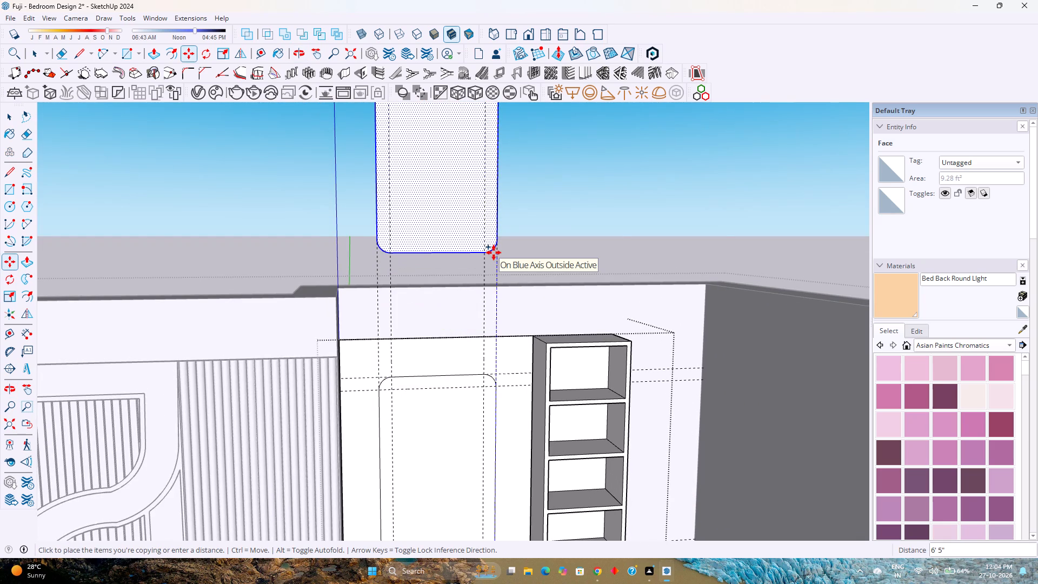
left_click(494, 253)
key("space")
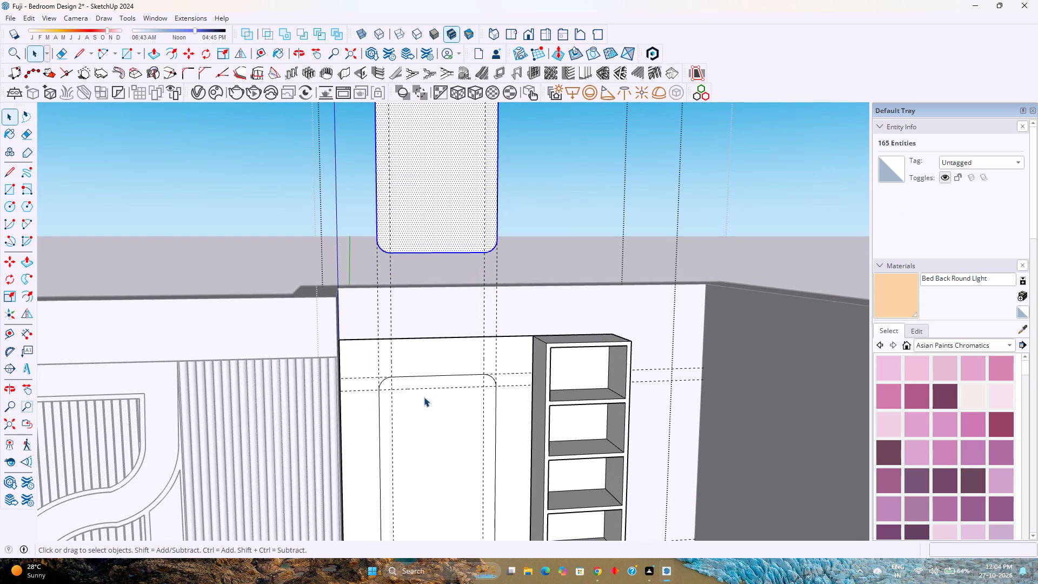
Erase the original outline's side edges, top edge and upper corner arcs, along with the left and upper guide pairs.
key("e")
left_click_drag(400, 413, 379, 405)
left_click_drag(433, 396, 432, 374)
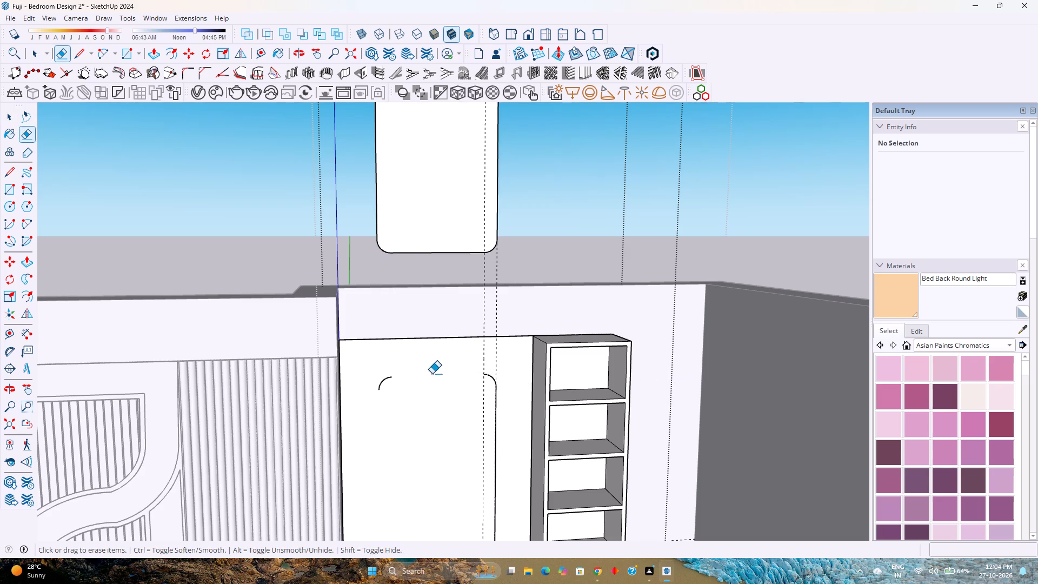
left_click(384, 379)
left_click(492, 377)
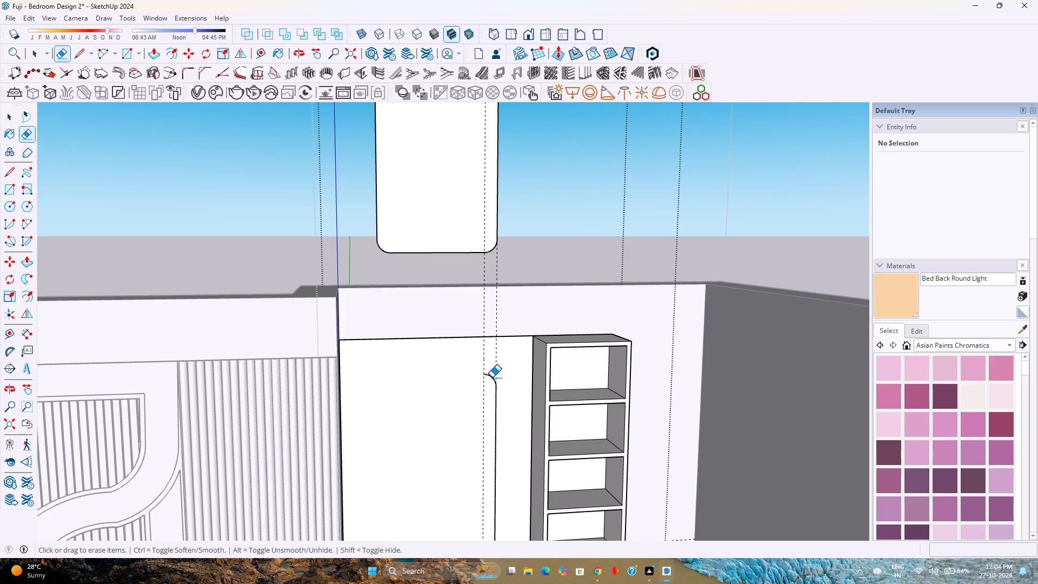
key("space")
left_click(495, 406)
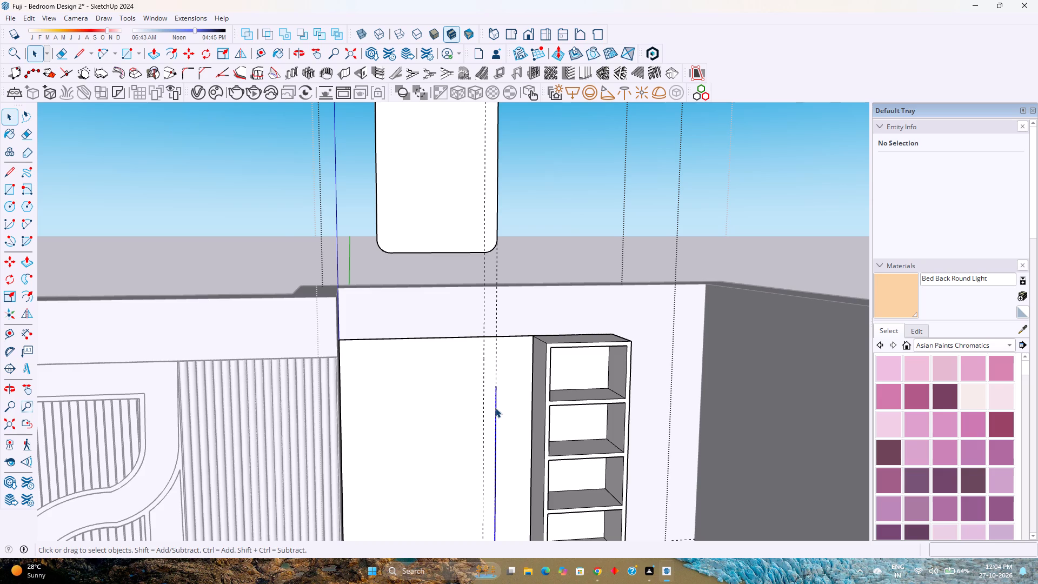
scroll(495, 408, "up", 7)
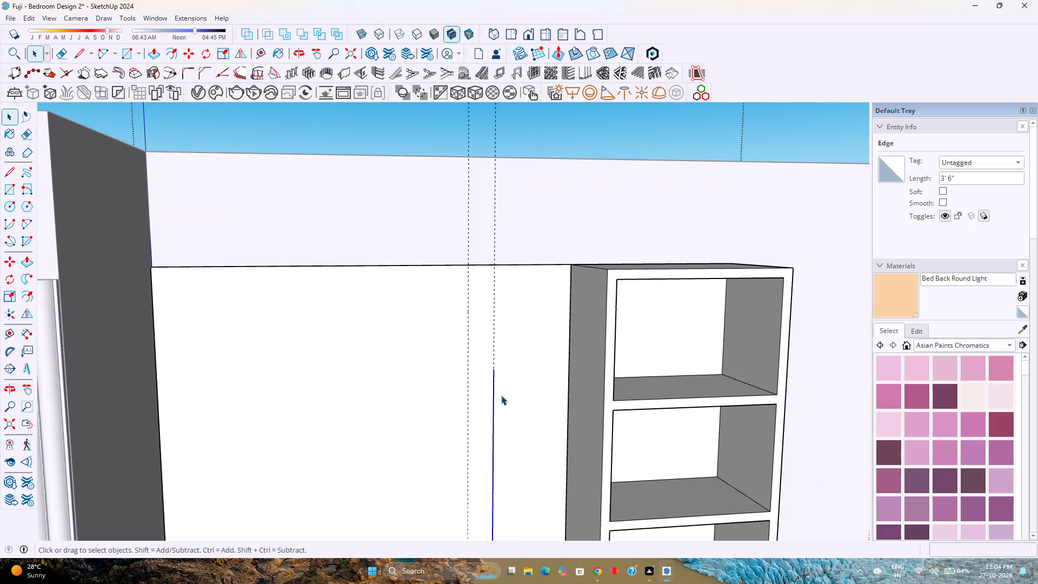
key("Delete")
Erase the remaining lower corner arcs and bottom edge of the original rounded outline on the back panel.
scroll(501, 395, "down", 11)
middle_click_drag(494, 396, 495, 351, "shift")
middle_click(495, 349, "shift")
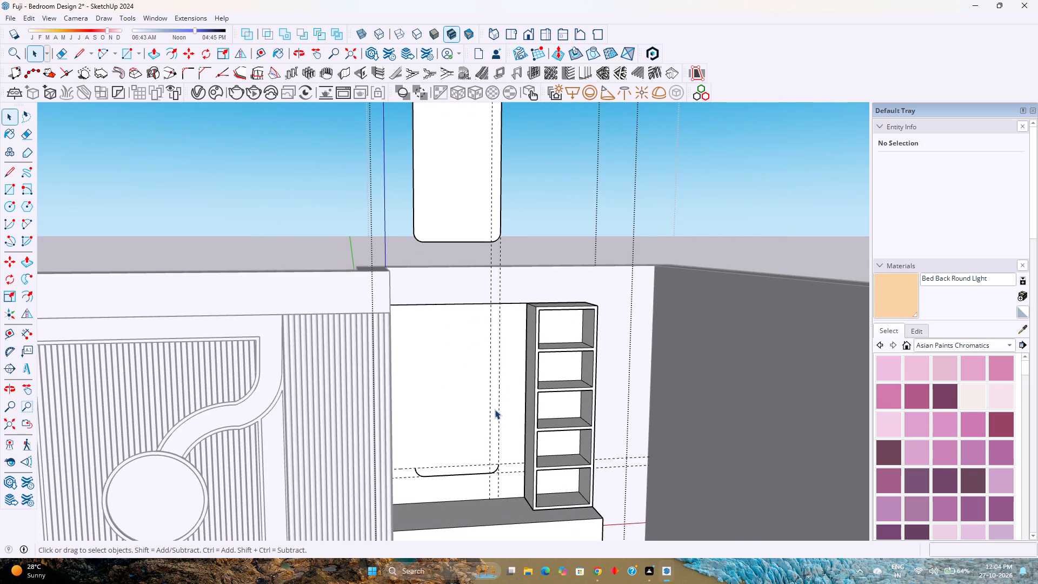
scroll(497, 479, "up", 20)
scroll(497, 479, "up", 1)
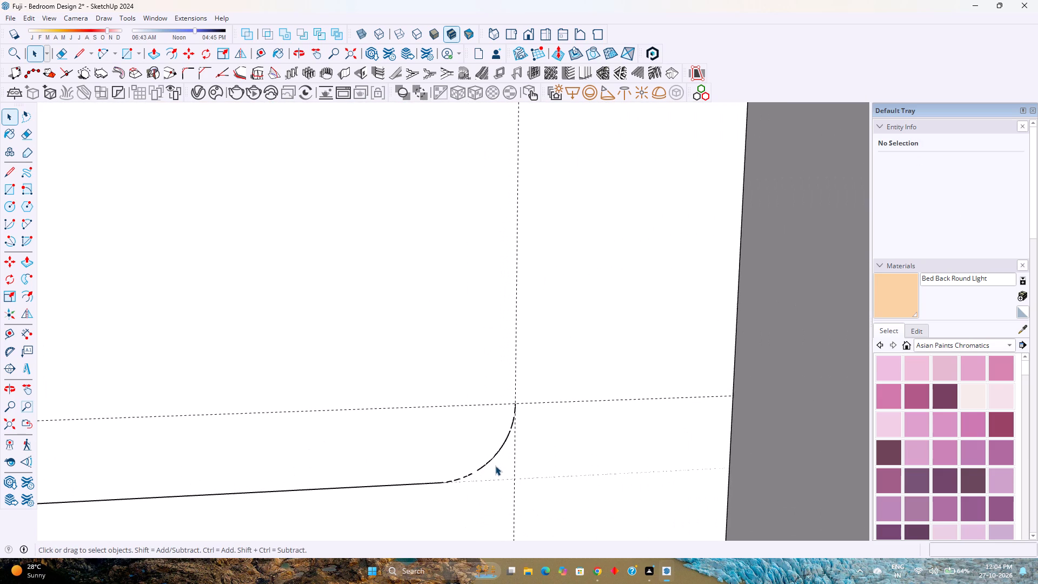
key("e")
left_click_drag(493, 453, 496, 460)
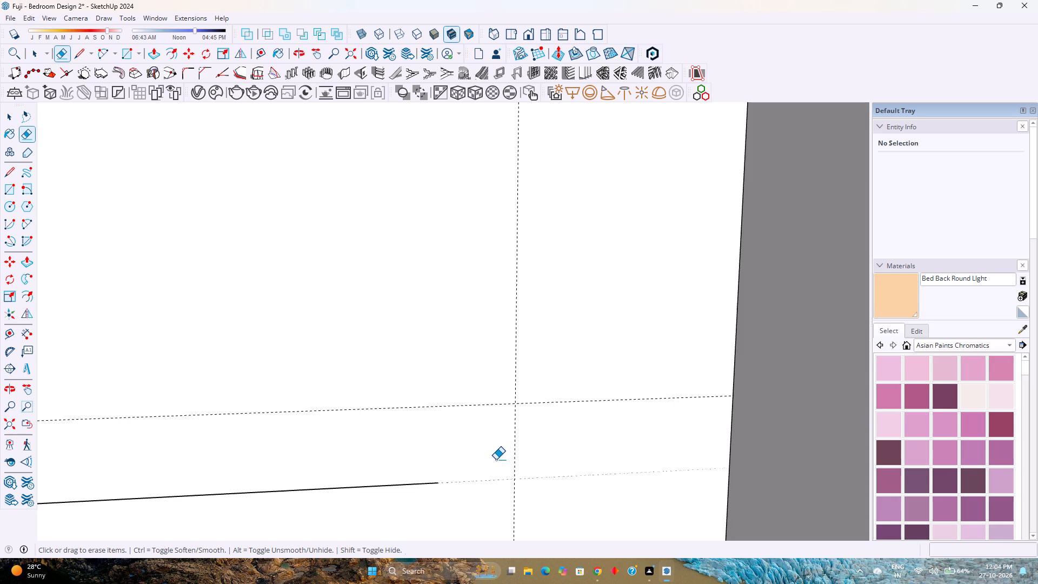
scroll(496, 460, "down", 3)
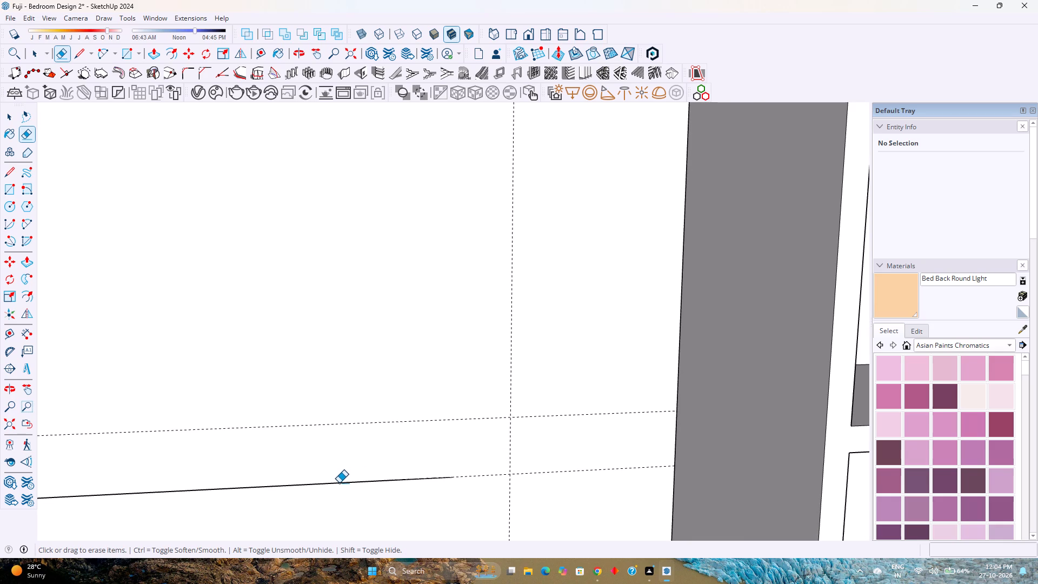
left_click(339, 483)
key("ctrl+z")
scroll(365, 468, "down", 4)
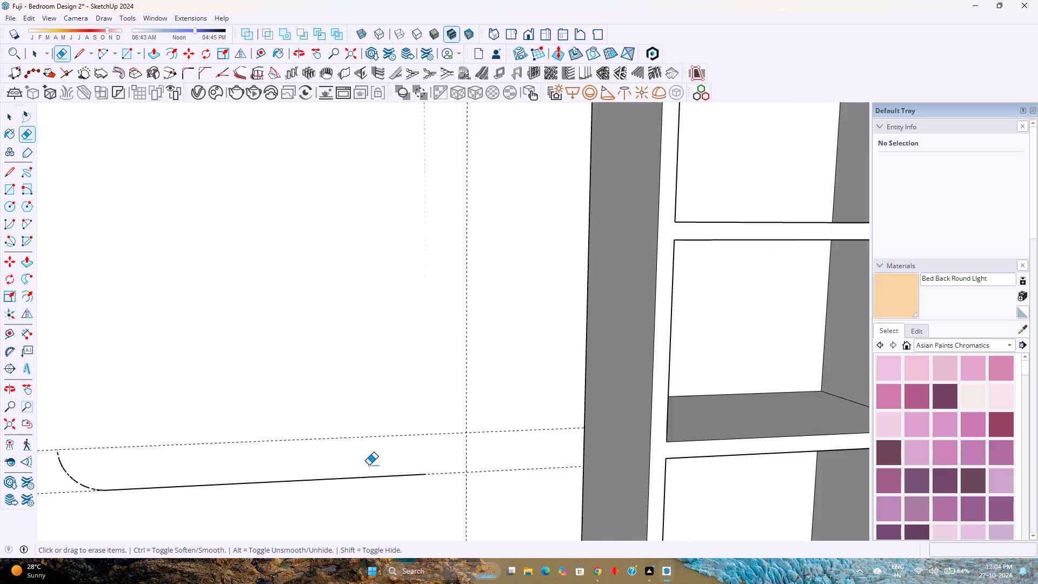
scroll(369, 465, "down", 4)
middle_click_drag(369, 463, 453, 389, "shift")
middle_click(456, 387, "shift")
left_click(259, 398)
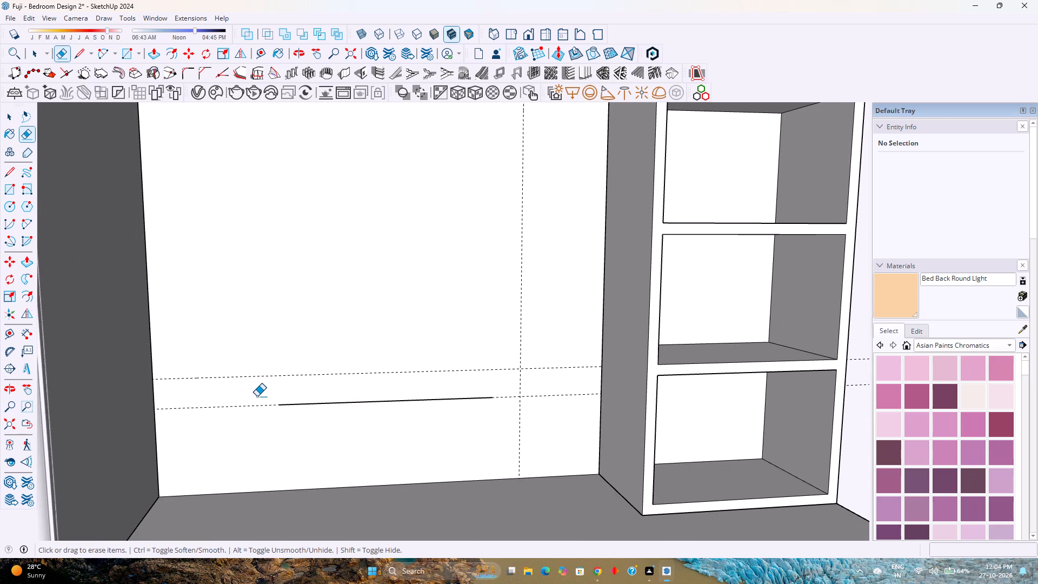
key("space")
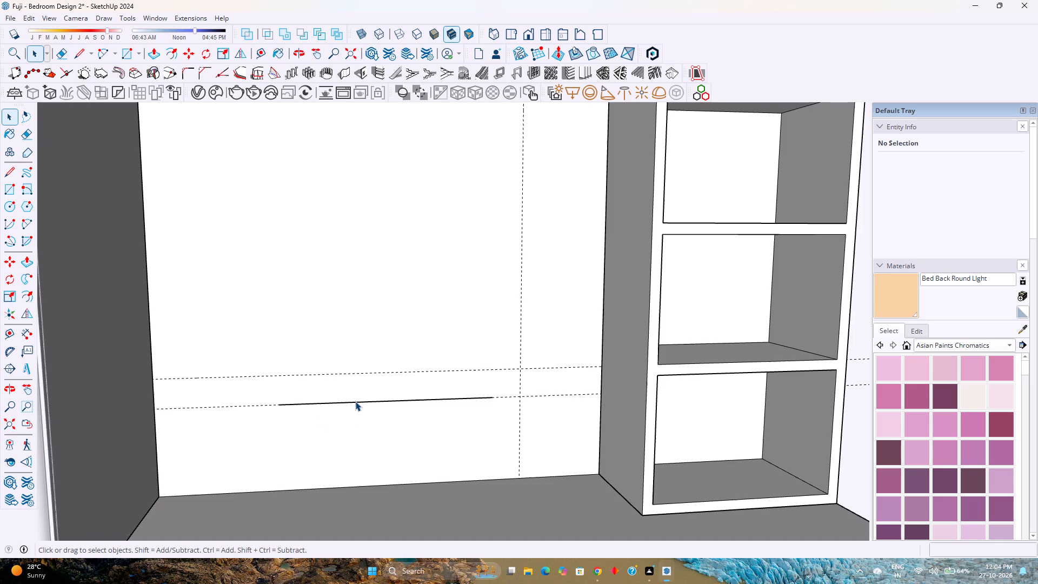
left_click(355, 401)
key("Delete")
Delete the upper of the two horizontal guides near the bottom of the back panel.
left_click(370, 370)
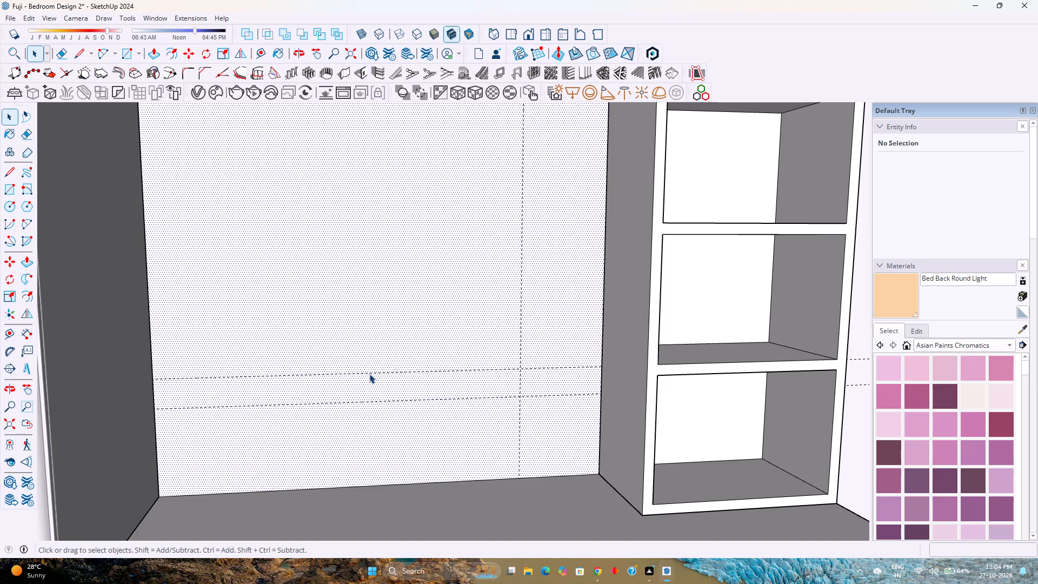
left_click(369, 374)
left_click(369, 373)
key("Delete")
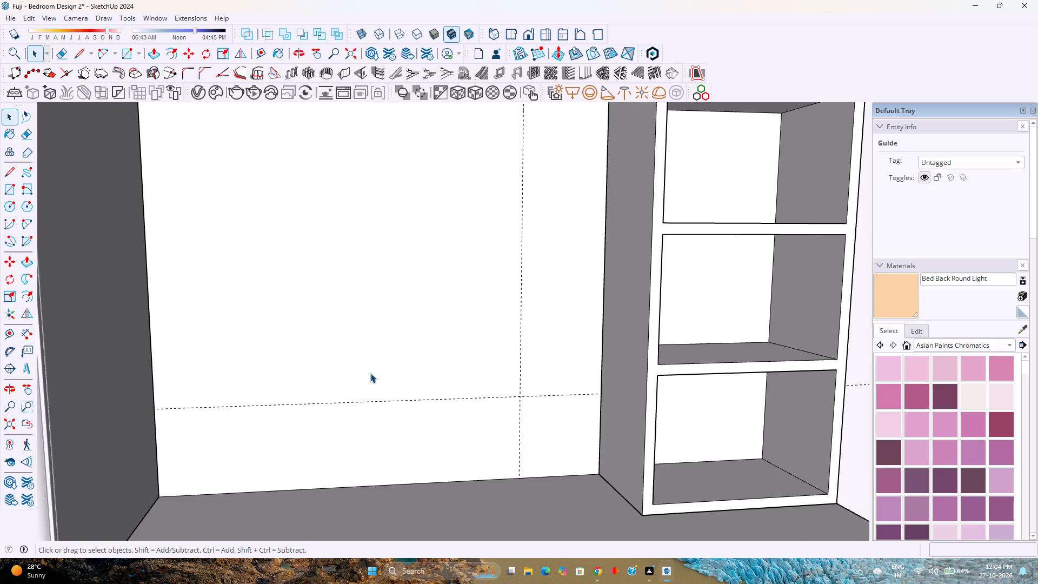
Make a group from the copied rounded rectangle's face and outline above the wall.
scroll(372, 373, "down", 11)
middle_click_drag(372, 364, 387, 428, "shift")
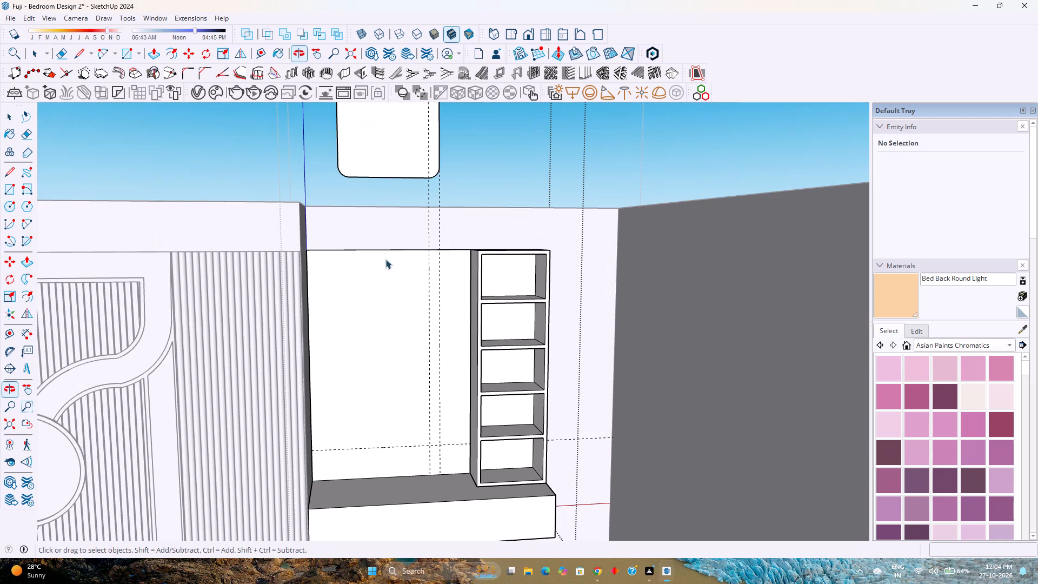
left_click(400, 176)
triple_click(405, 160)
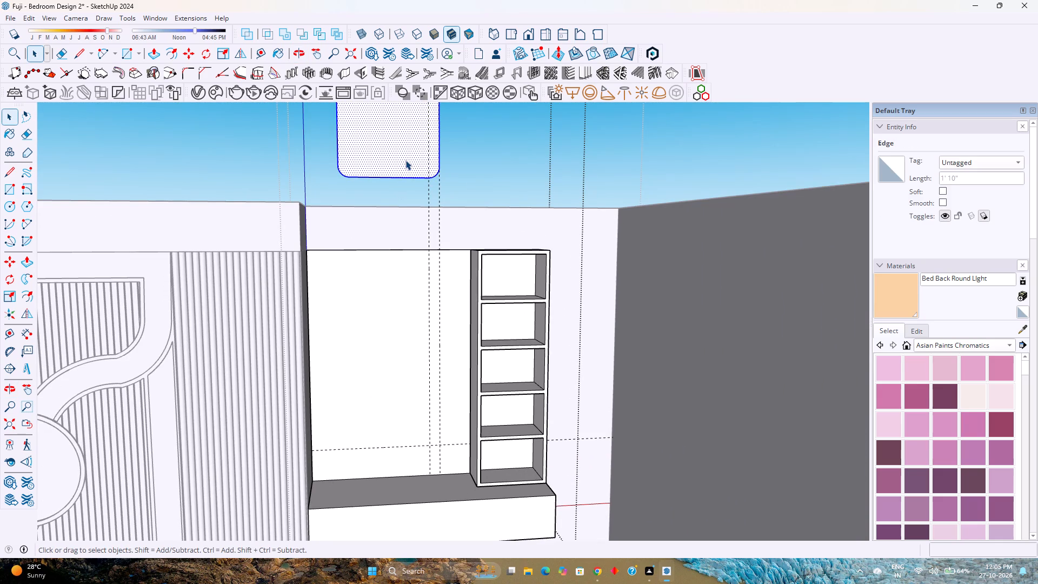
right_click(405, 160)
left_click(469, 267)
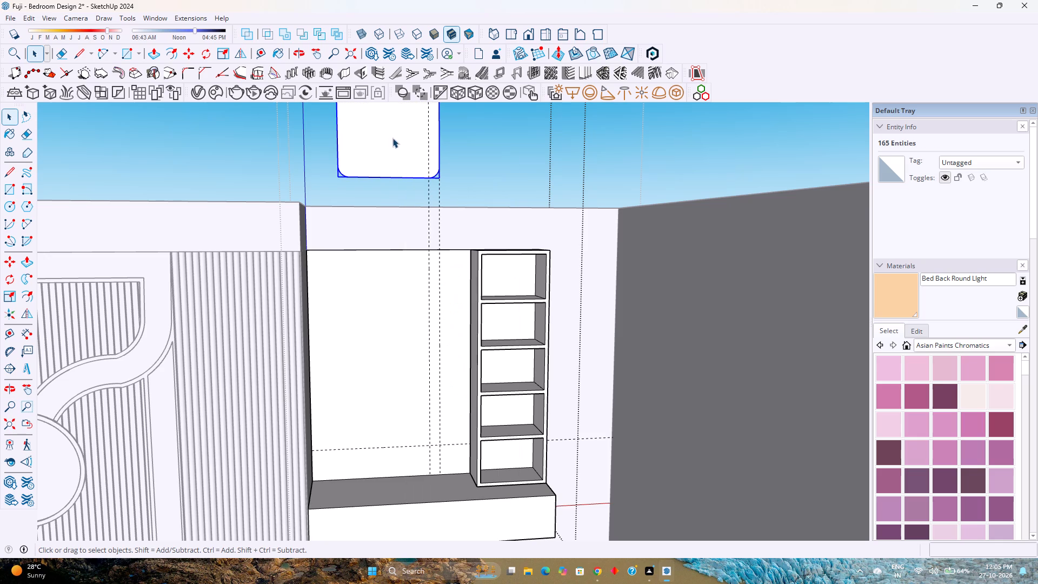
Move the rounded rectangle group about 6' 4 7/8" down, placing its lower shelf-side corner at the guide intersection on the back panel.
key("m")
scroll(447, 193, "up", 1)
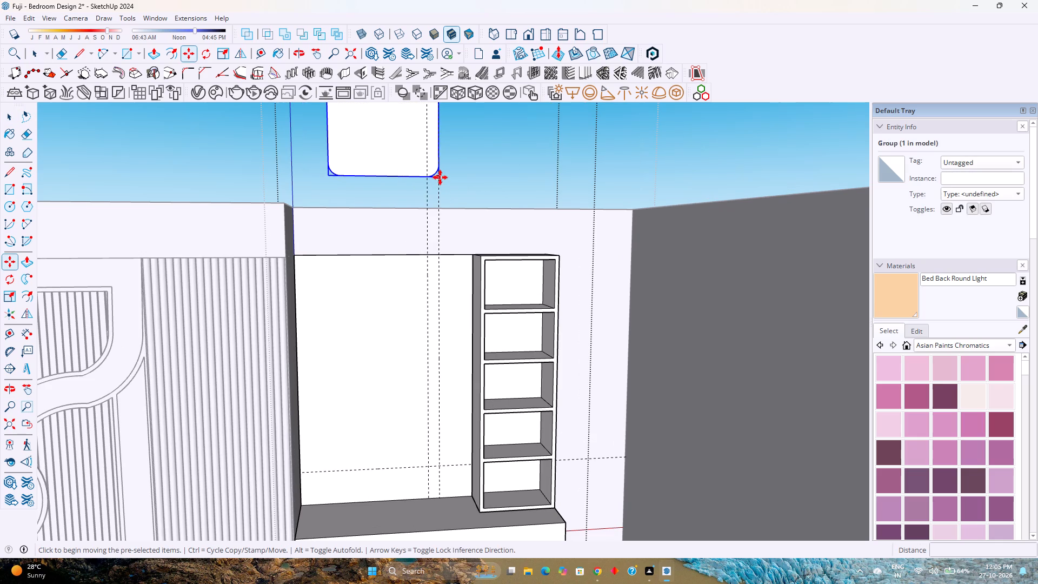
left_click(440, 177)
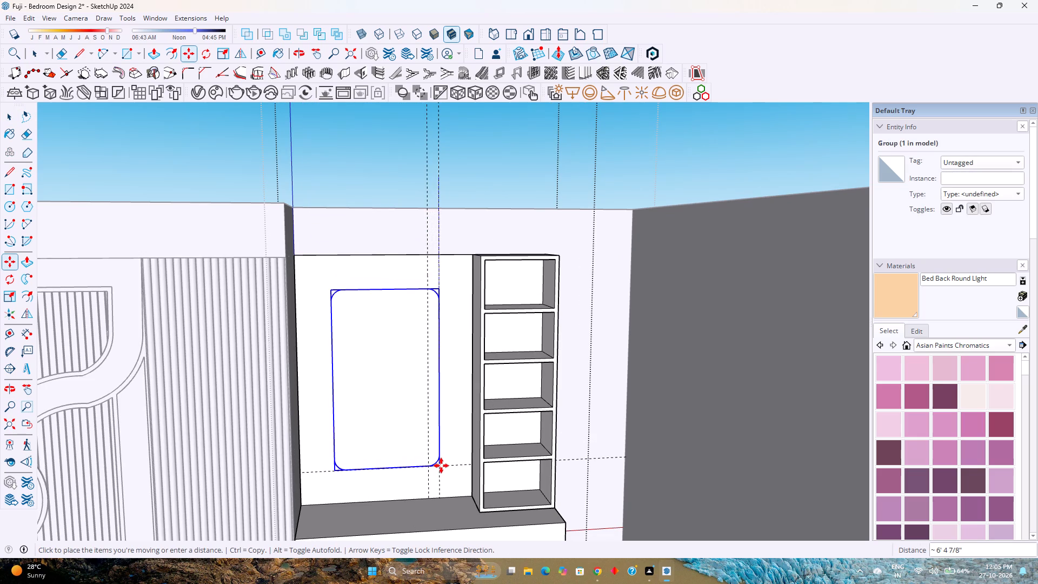
left_click(441, 466)
key("space")
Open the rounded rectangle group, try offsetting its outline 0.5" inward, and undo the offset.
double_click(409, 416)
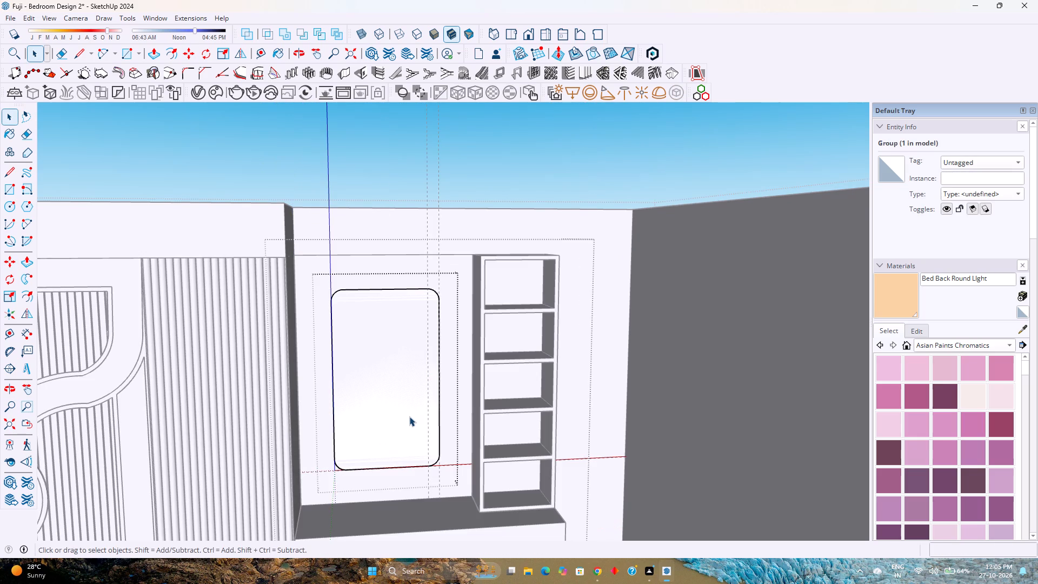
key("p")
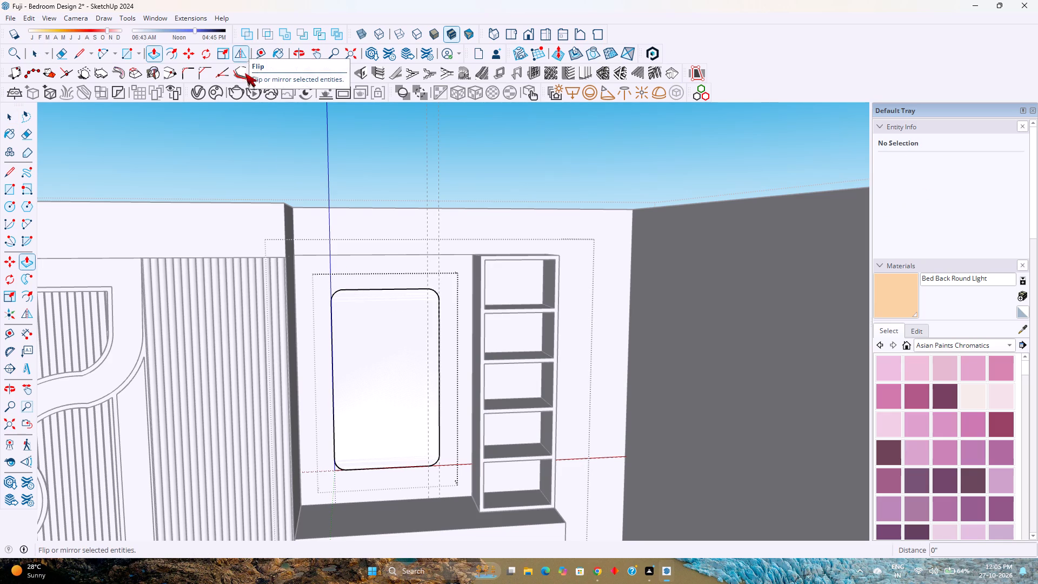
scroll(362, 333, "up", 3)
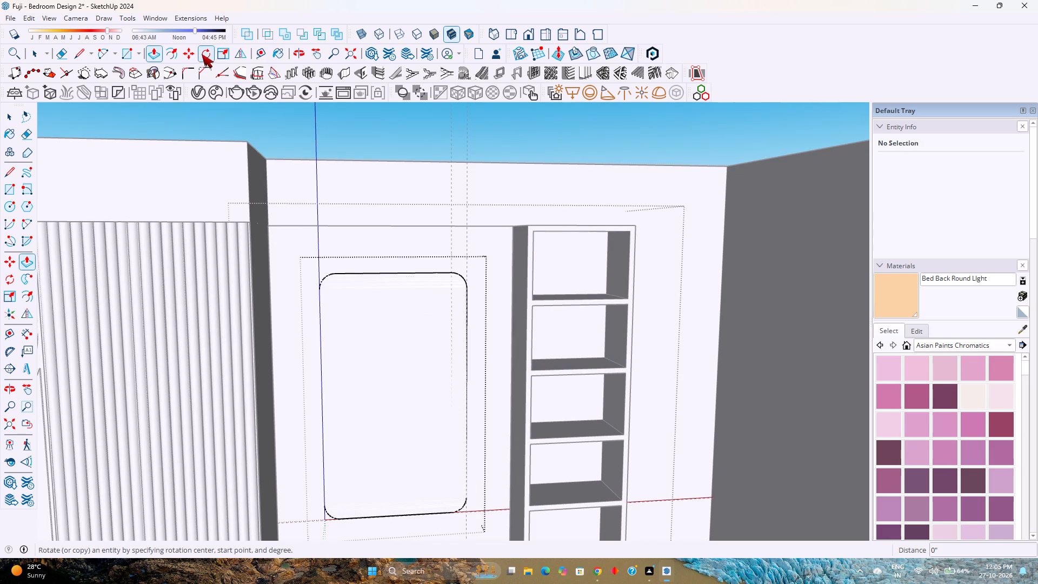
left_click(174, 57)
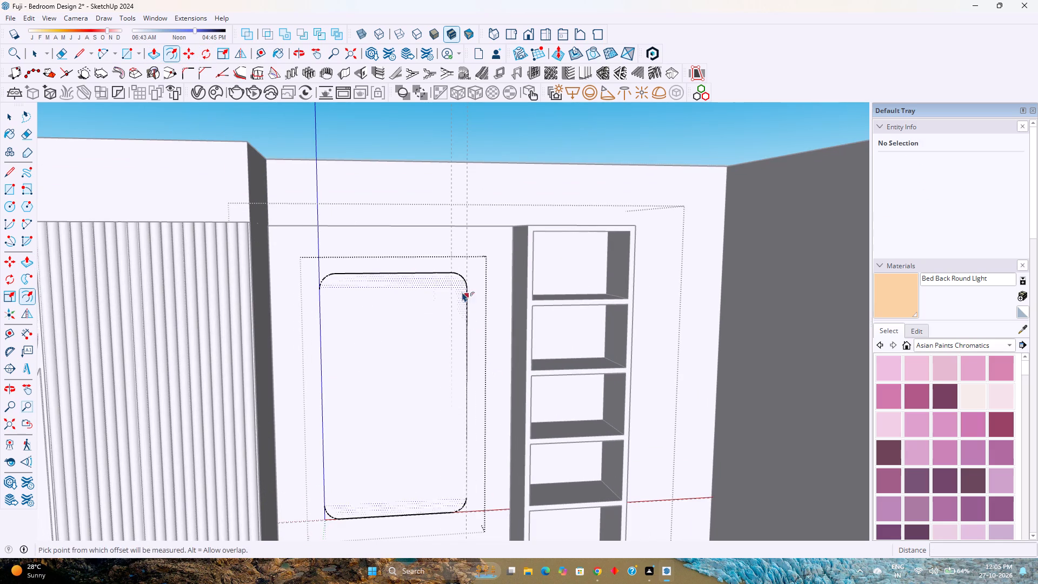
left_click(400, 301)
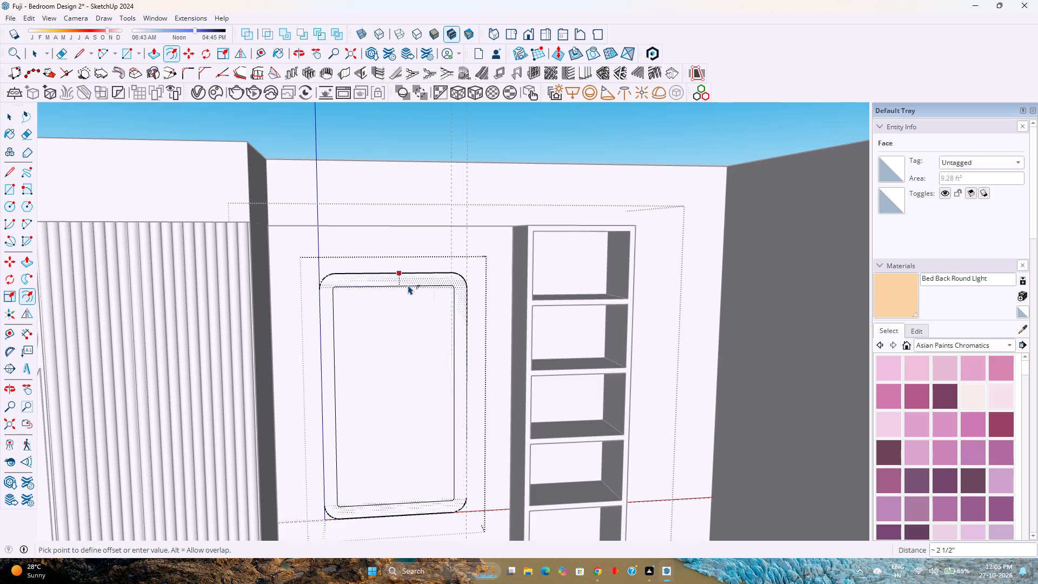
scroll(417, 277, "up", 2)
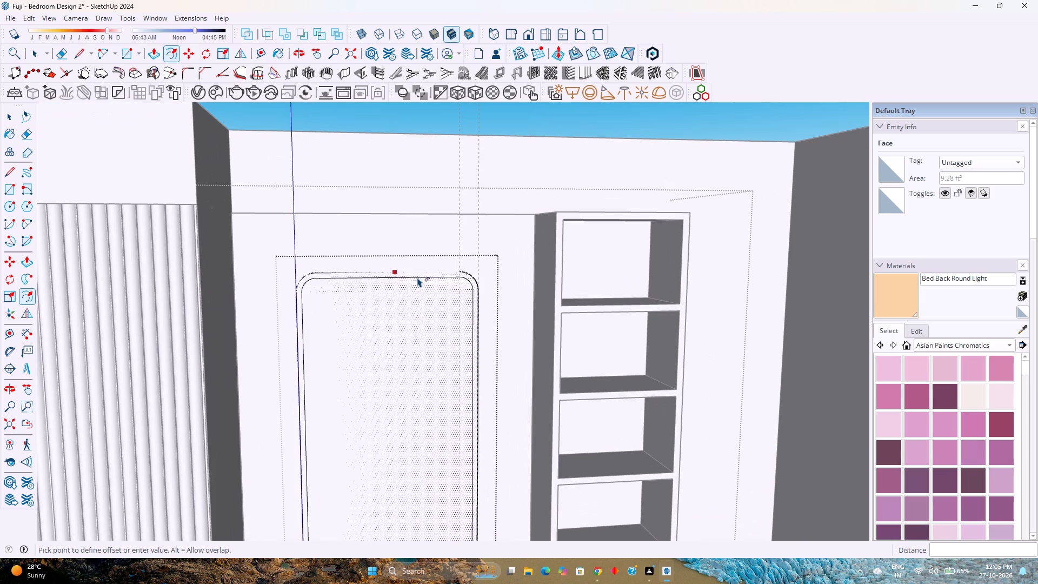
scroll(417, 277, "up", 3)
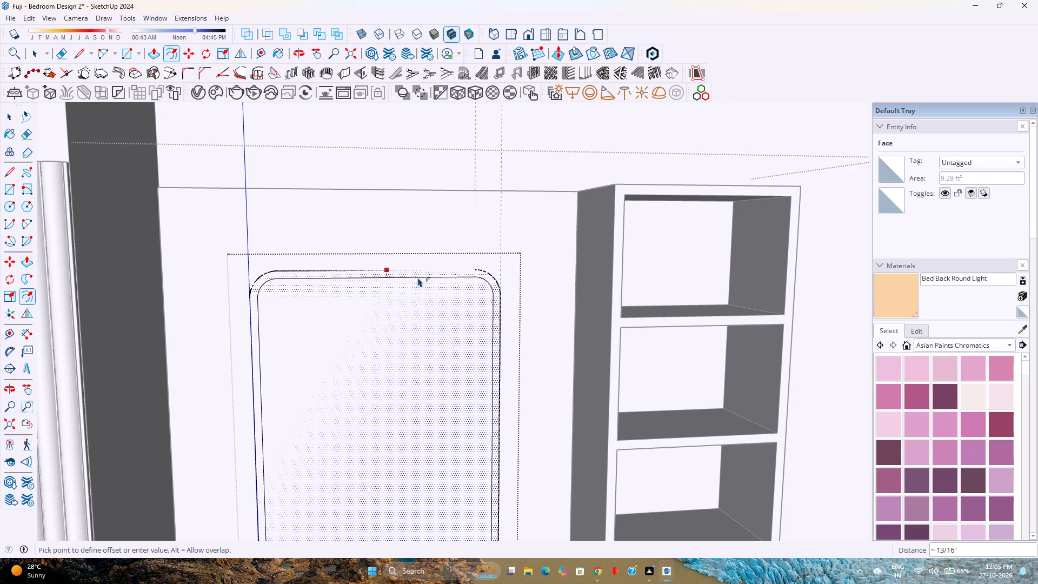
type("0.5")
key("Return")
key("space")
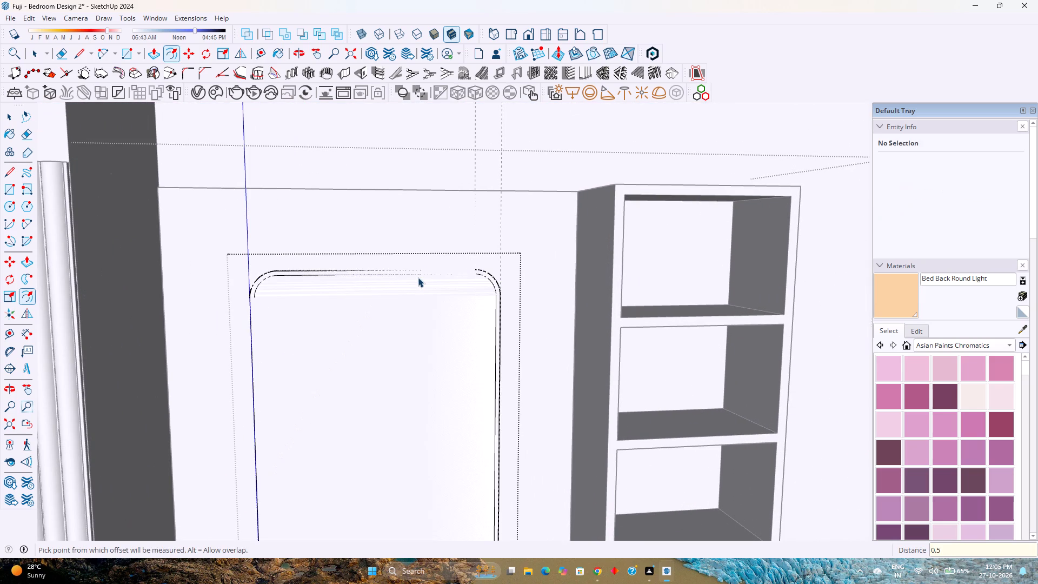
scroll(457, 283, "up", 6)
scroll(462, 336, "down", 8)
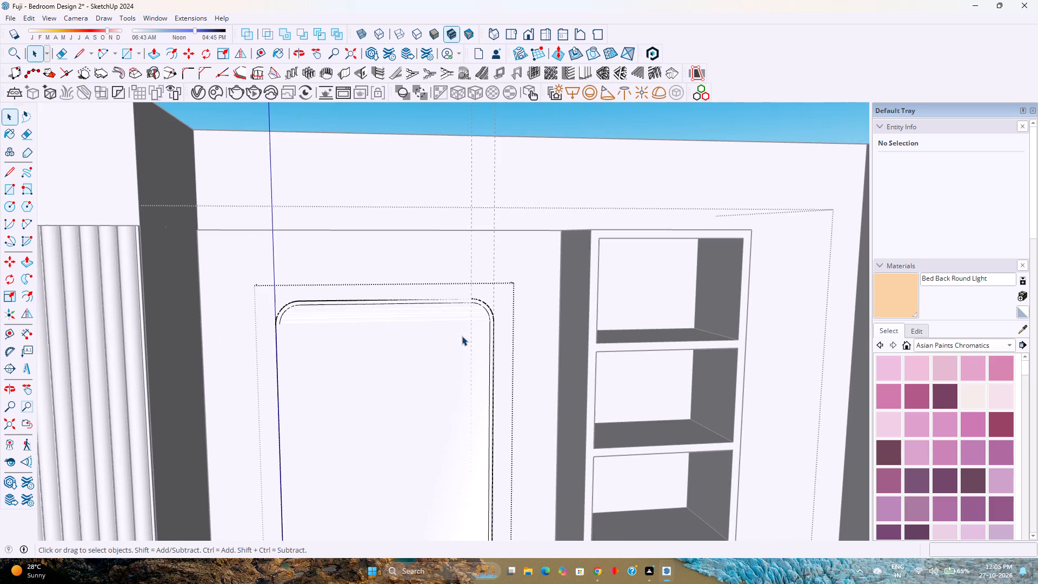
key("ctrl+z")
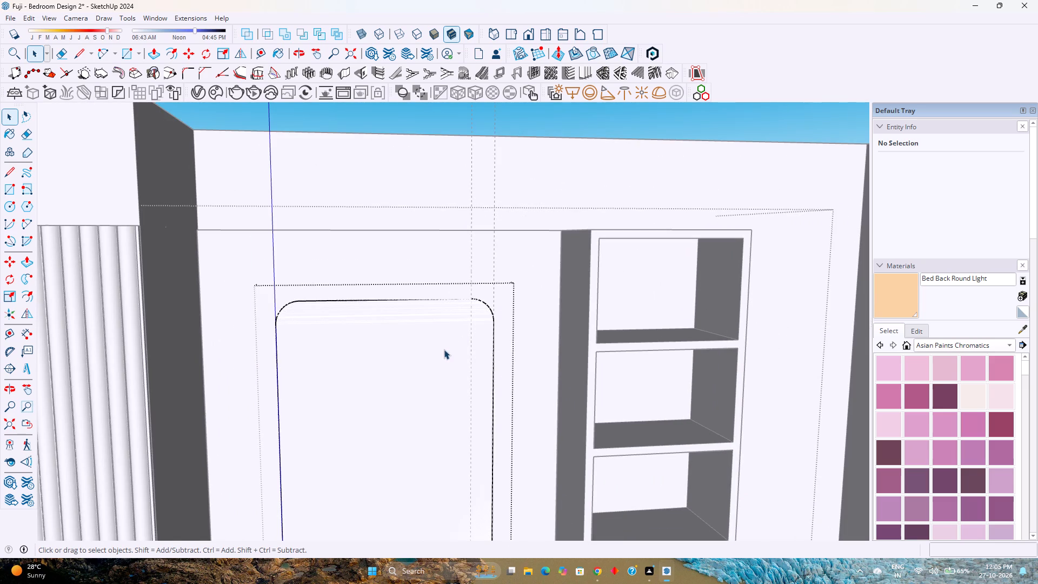
Push/Pull the rounded rectangle face 0.5" outward from the back panel.
key("p")
left_click(417, 356)
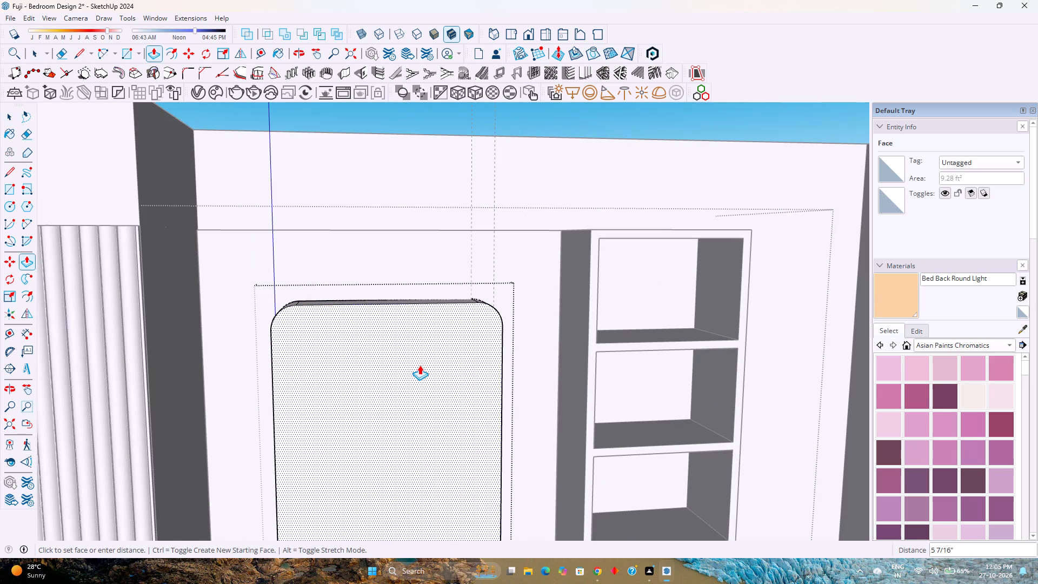
type("0.5")
key("Return")
key("space")
Offset the outline of the rounded panel's front face 0.5" inward.
middle_click_drag(425, 375, 413, 362)
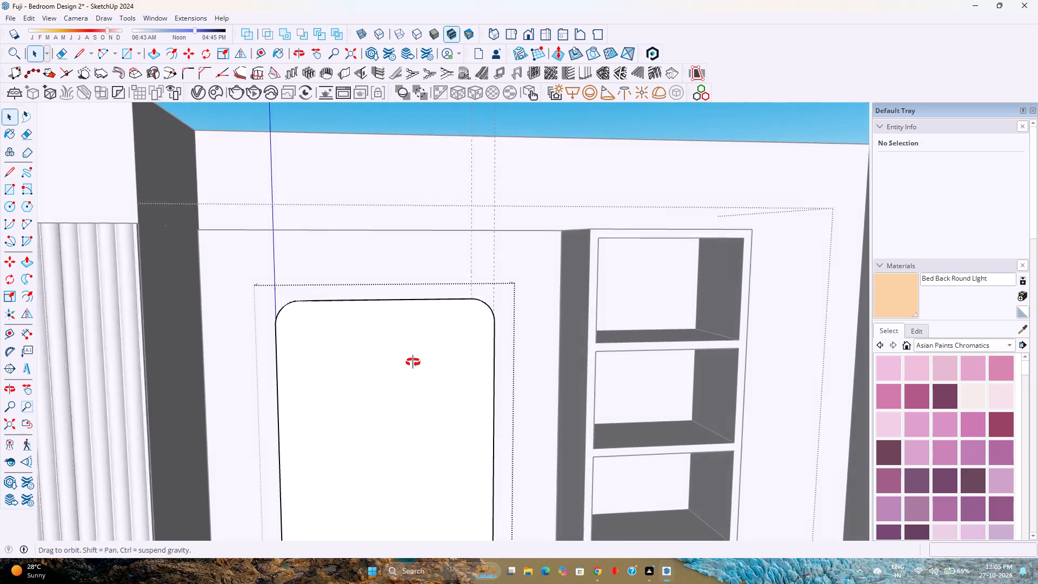
middle_click_drag(413, 362, 405, 353)
scroll(405, 353, "down", 3)
middle_click_drag(395, 371, 363, 422)
middle_click_drag(361, 426, 419, 451)
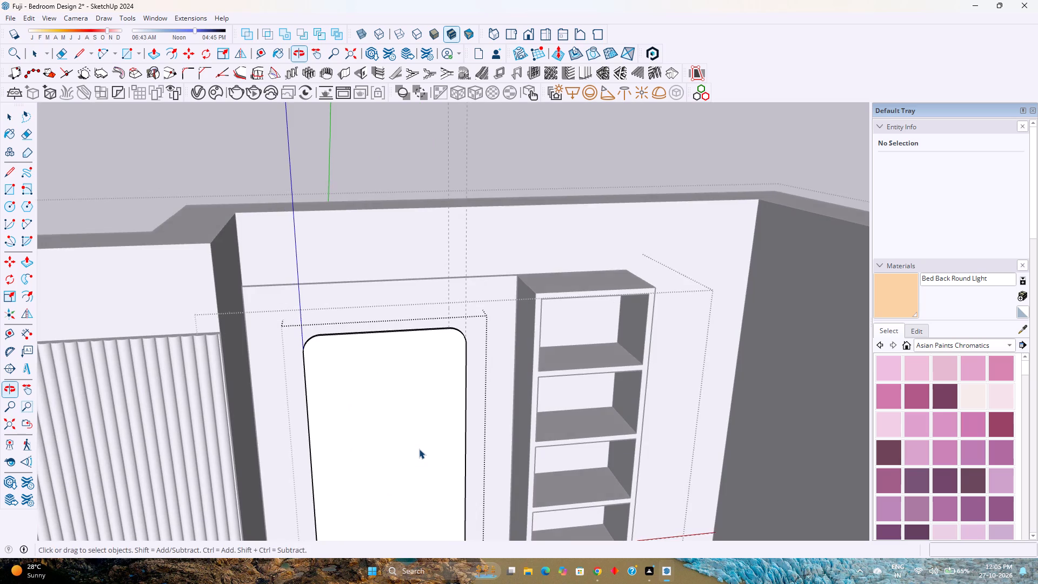
scroll(419, 449, "down", 4)
middle_click_drag(419, 448, 411, 386, "shift")
scroll(411, 386, "up", 2)
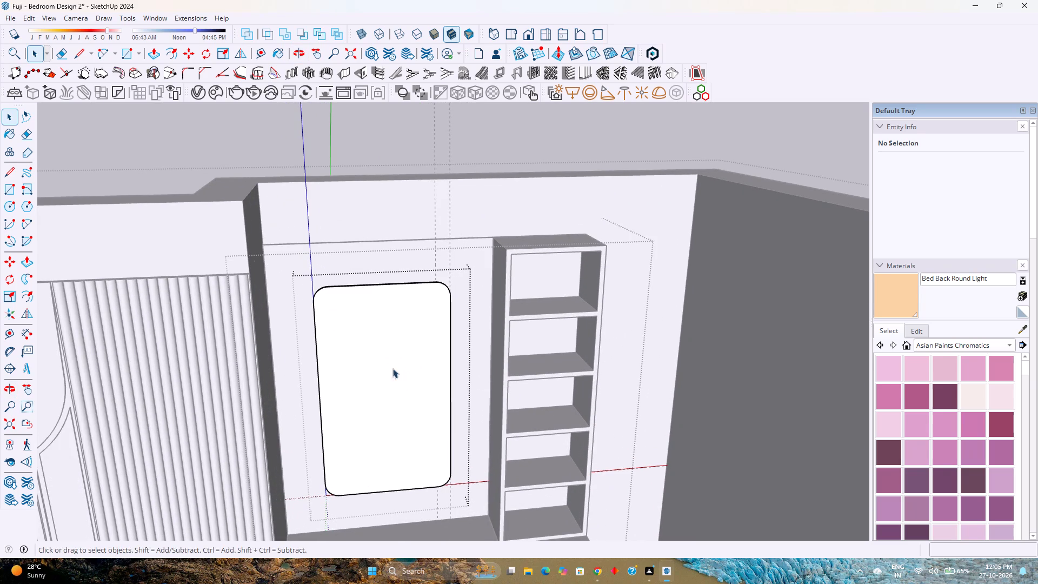
left_click(380, 356)
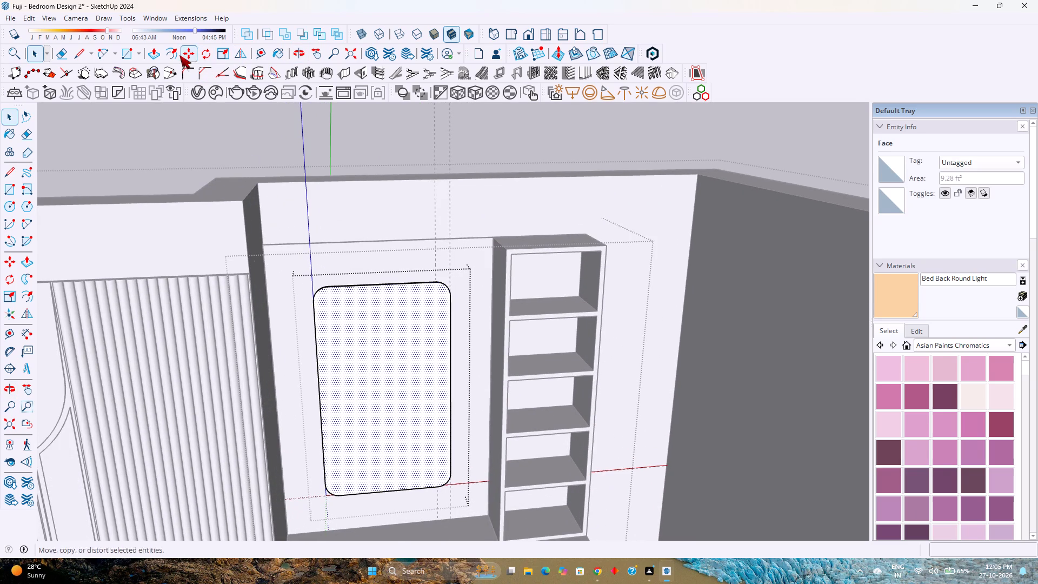
left_click(171, 55)
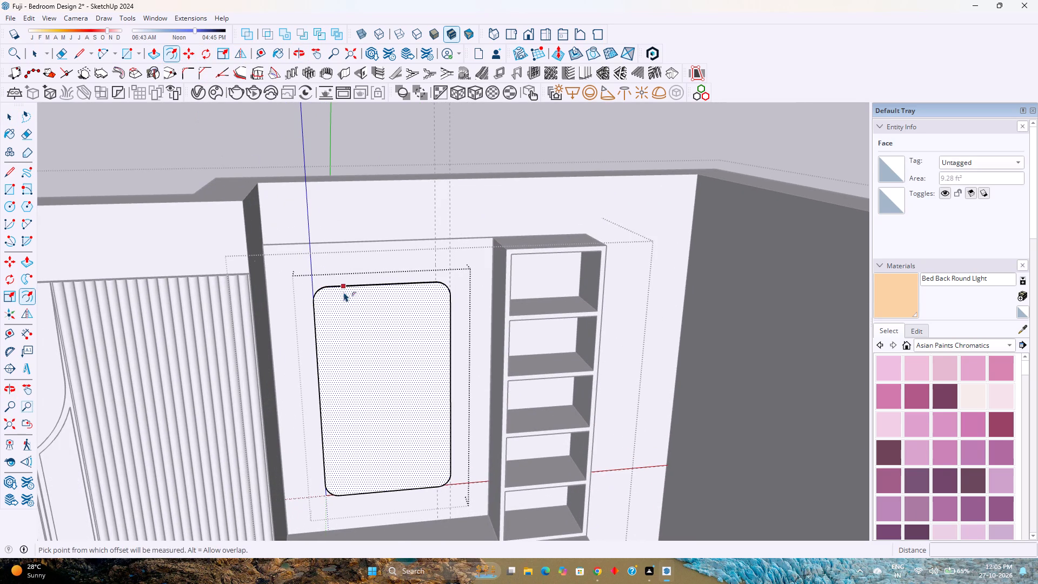
left_click(355, 286)
scroll(359, 292, "up", 5)
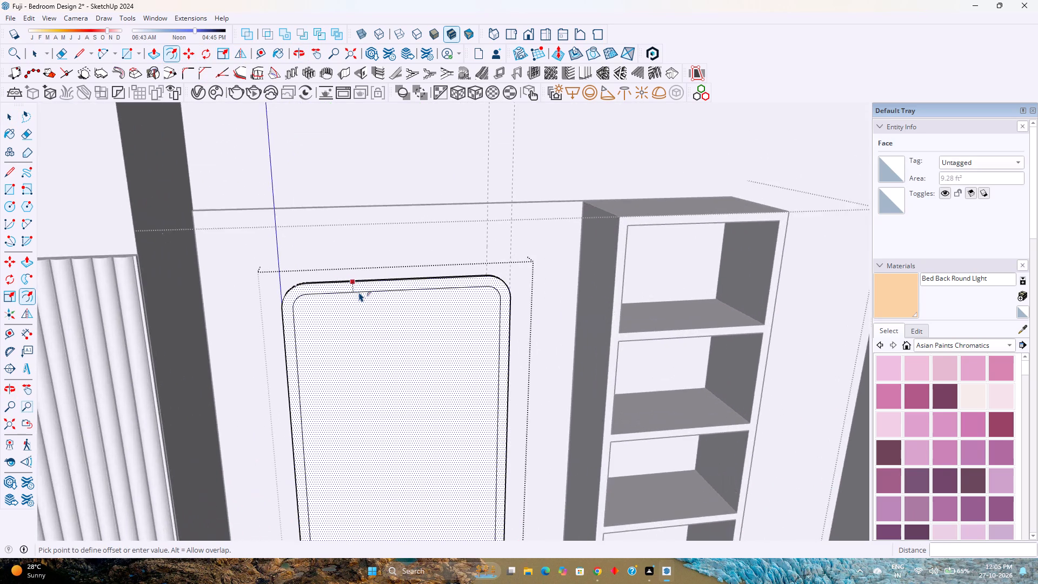
scroll(359, 292, "up", 7)
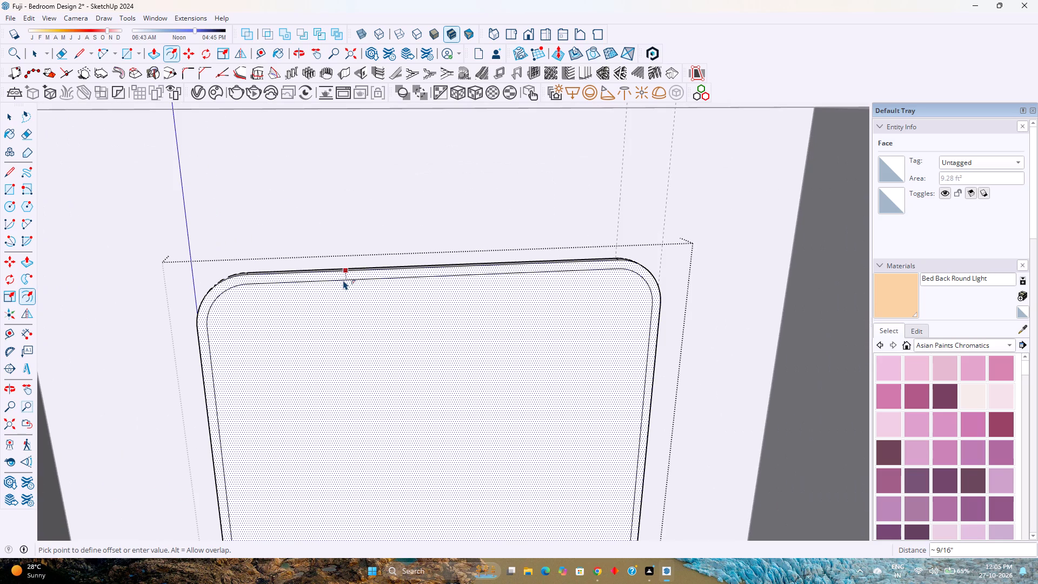
type("0.5")
key("Return")
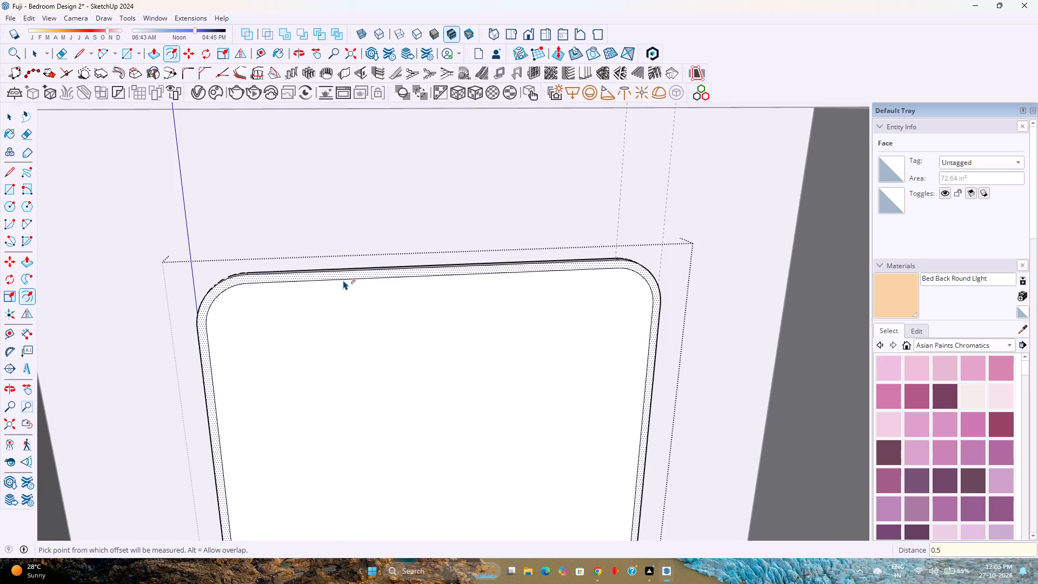
key("space")
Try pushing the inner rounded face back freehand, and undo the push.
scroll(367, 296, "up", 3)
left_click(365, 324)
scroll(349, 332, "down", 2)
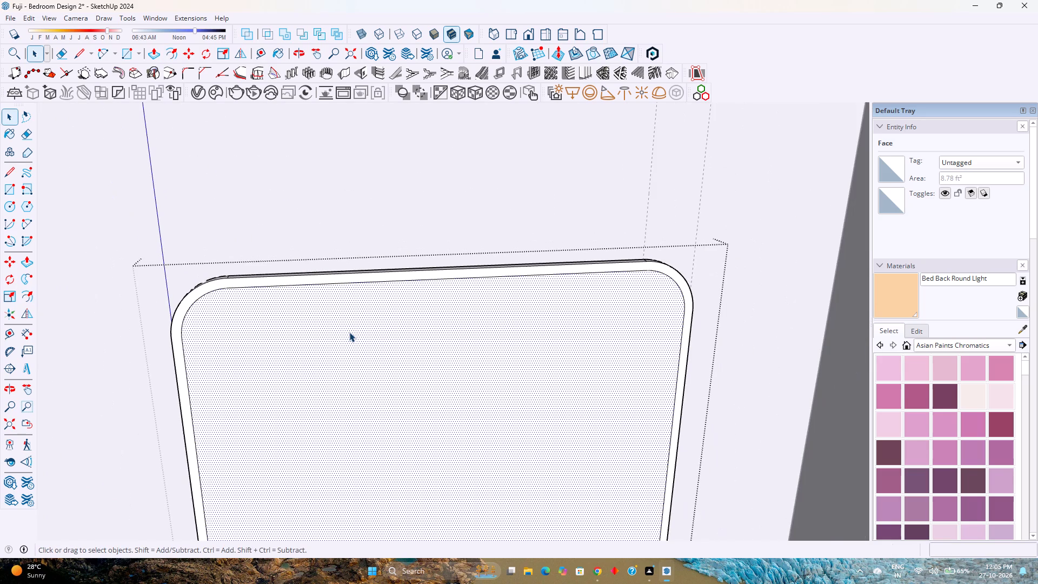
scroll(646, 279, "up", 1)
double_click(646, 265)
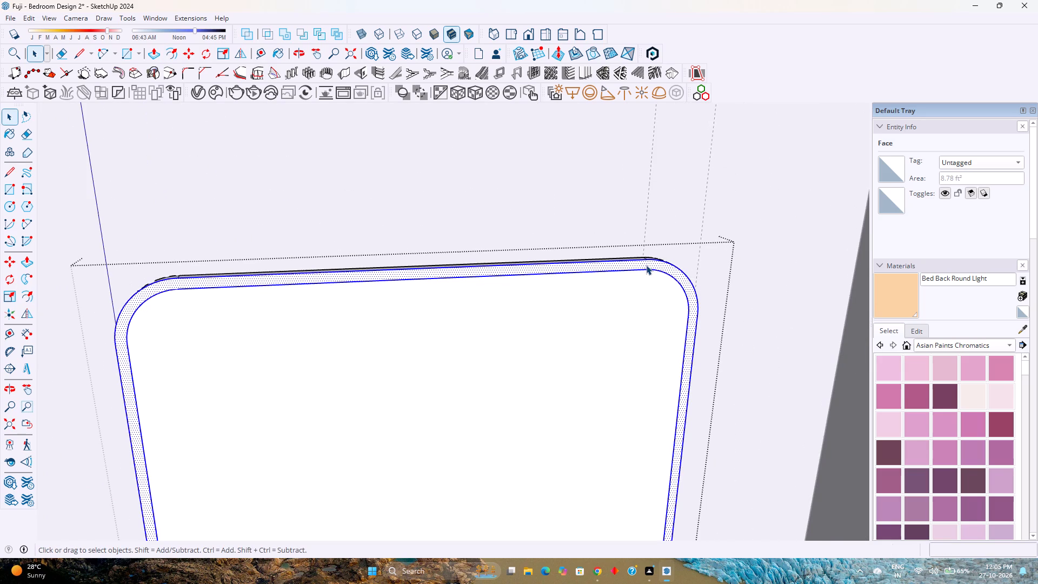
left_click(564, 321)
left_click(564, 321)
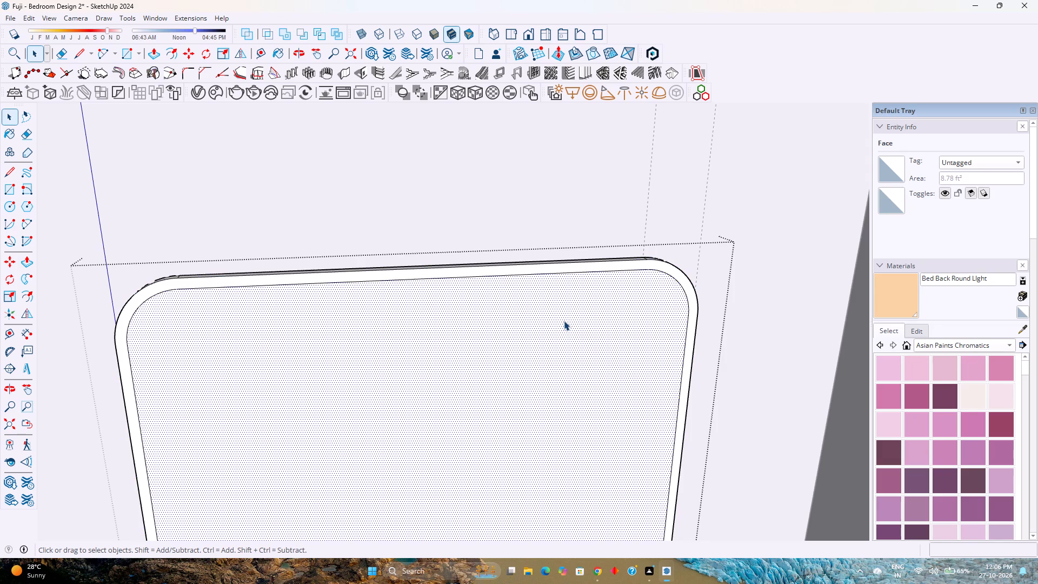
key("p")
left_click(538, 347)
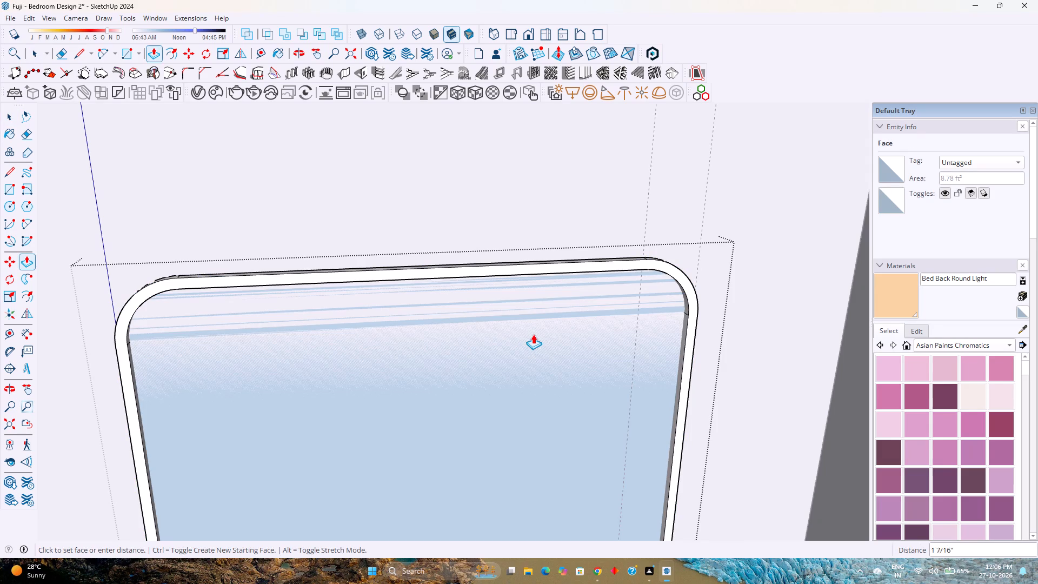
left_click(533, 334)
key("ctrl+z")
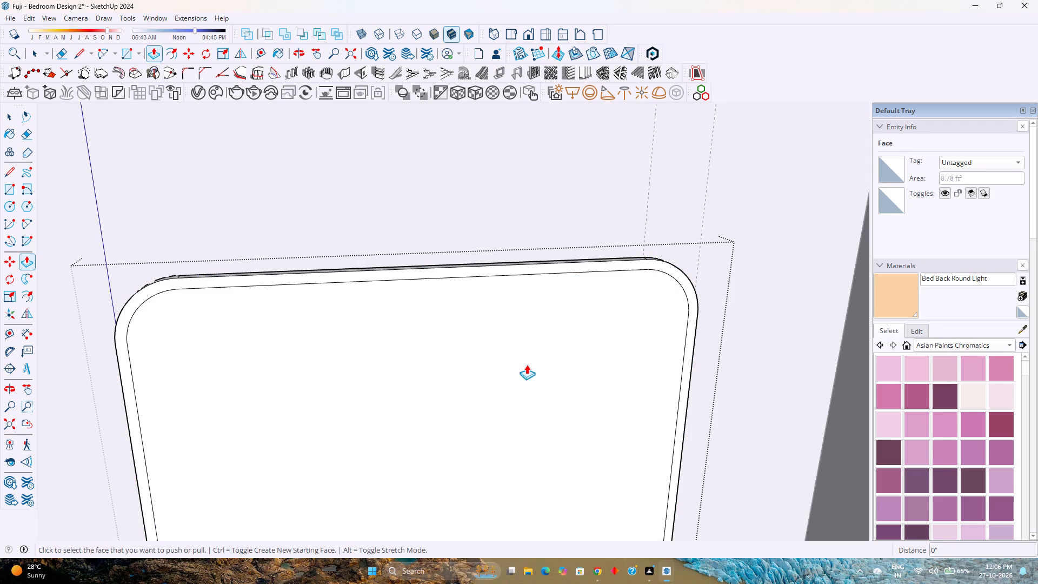
Push the inner rounded face back 0.5" to open up the panel and leave a thin rounded frame.
left_click(525, 373)
type("0.5")
key("Return")
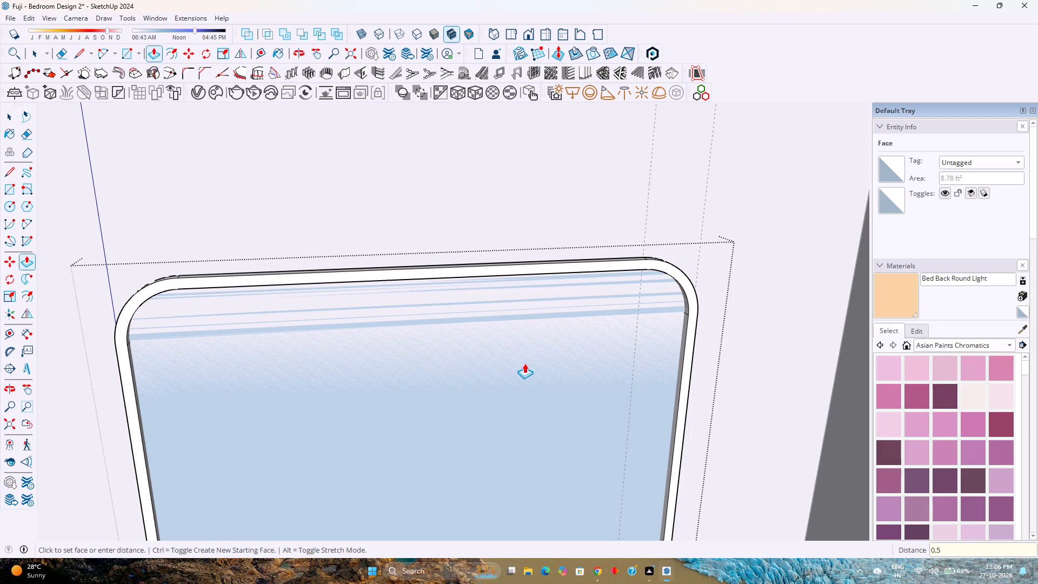
key("space")
Make a group from all the connected geometry of the thin rounded frame.
scroll(524, 363, "down", 4)
middle_click_drag(510, 384, 513, 346, "shift")
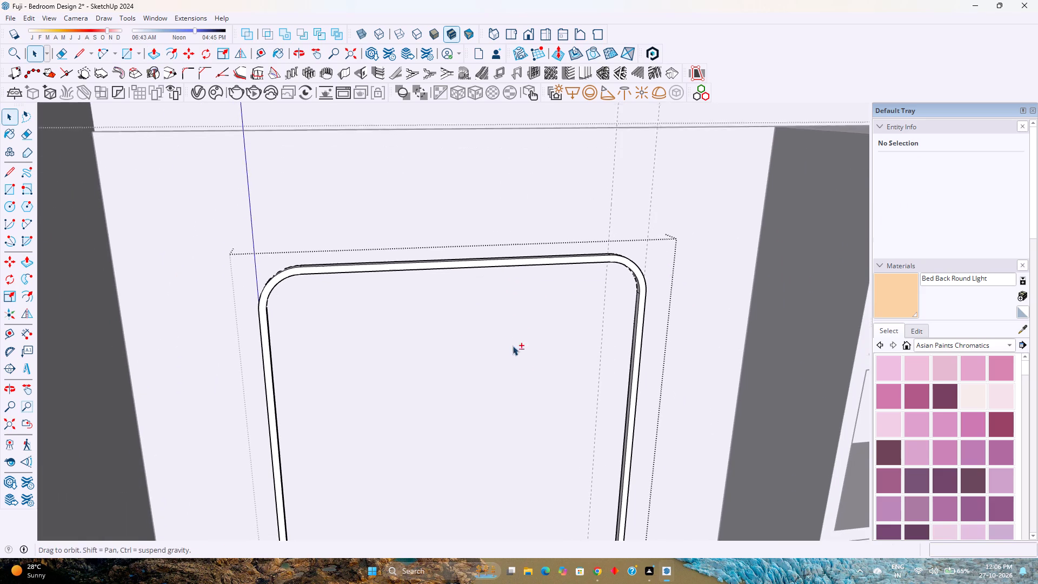
middle_click(513, 346, "shift")
triple_click(639, 271)
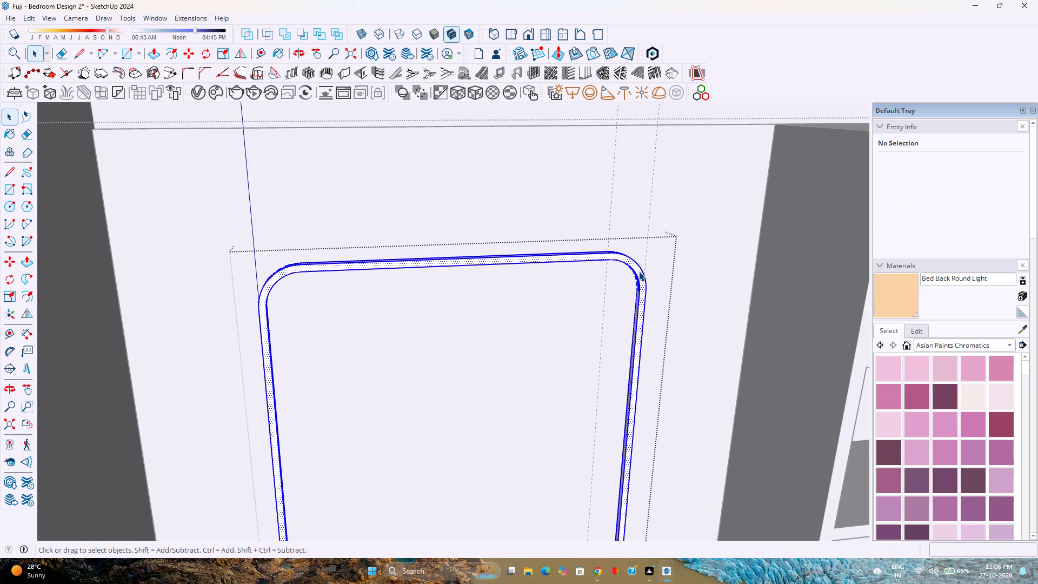
right_click(639, 271)
left_click(686, 105)
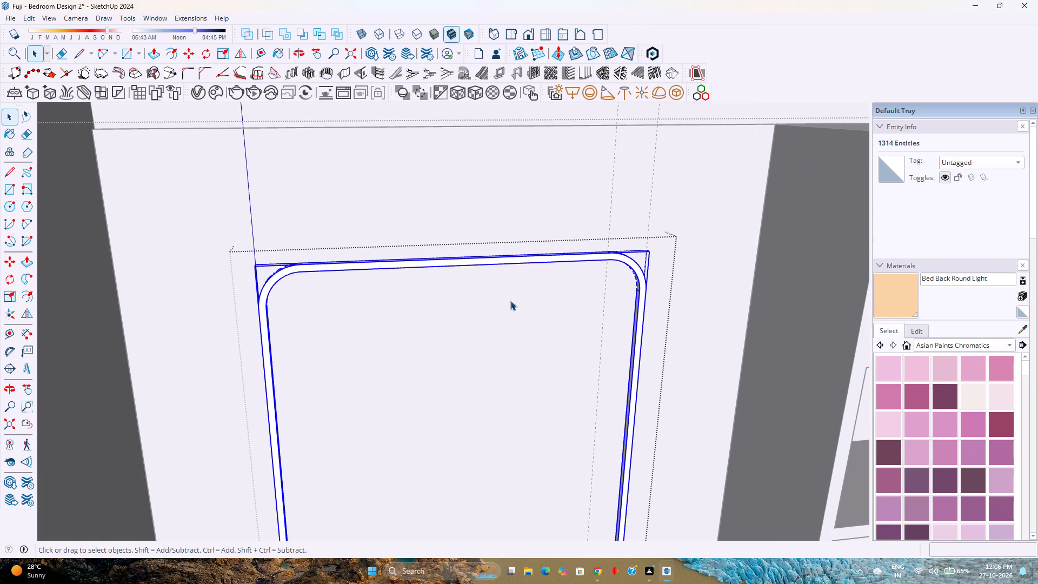
Inside the rounded frame group, draw a line about 1' 10" along the inner rear bottom edge to close the opening with a face.
double_click(632, 263)
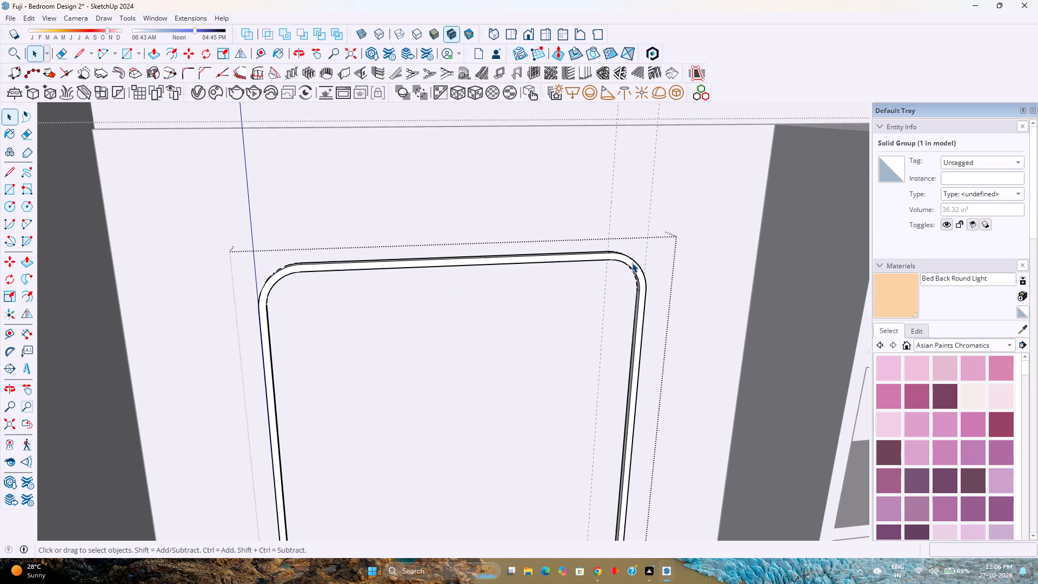
scroll(632, 263, "up", 7)
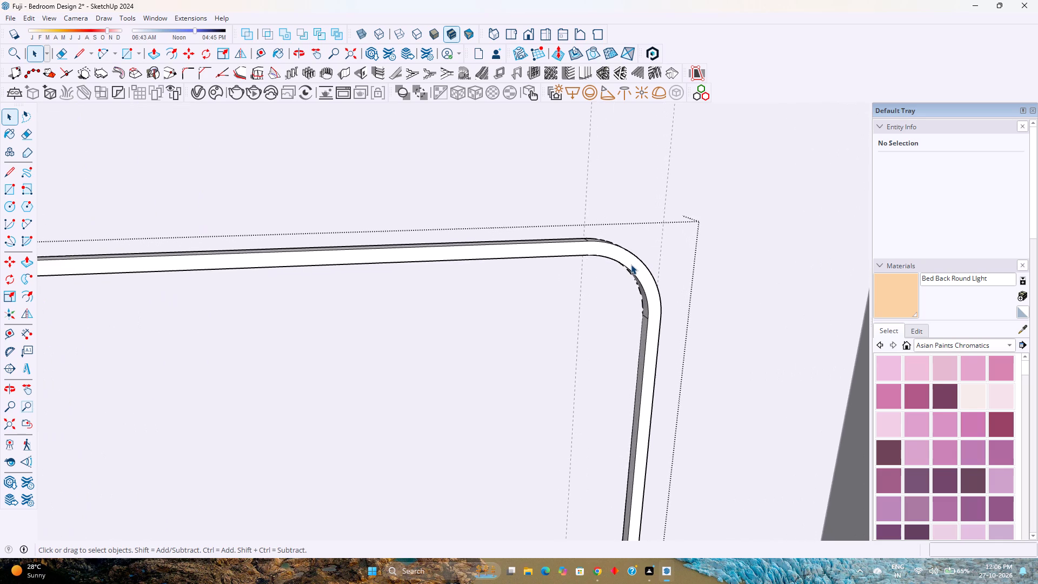
middle_click_drag(631, 264, 607, 221, "shift")
middle_click(607, 220, "shift")
scroll(610, 219, "down", 7)
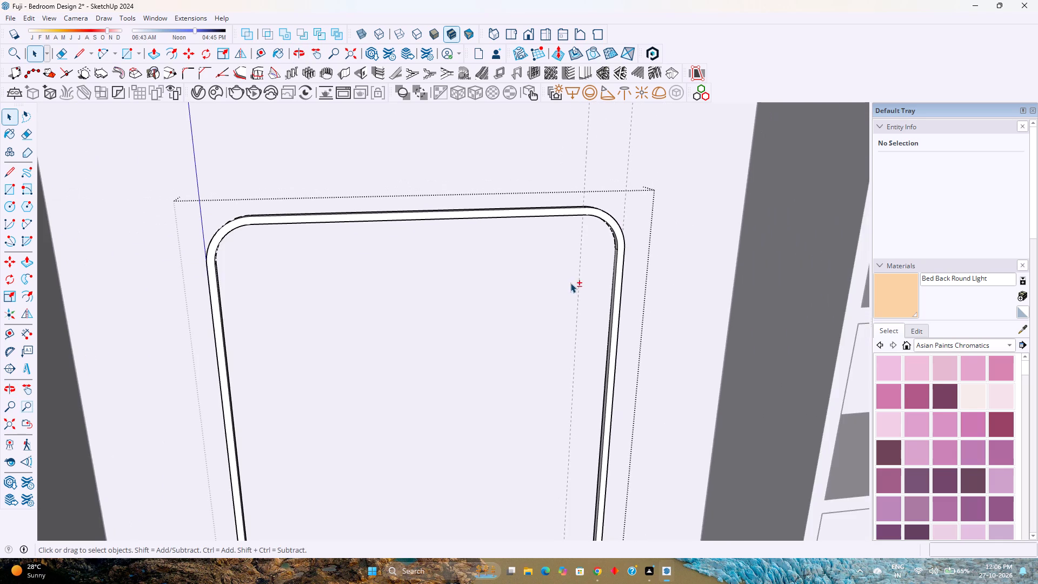
middle_click_drag(570, 283, 597, 259, "shift")
middle_click(598, 257, "shift")
scroll(598, 257, "down", 6)
middle_click_drag(554, 321, 545, 255, "shift")
middle_click(544, 250, "shift")
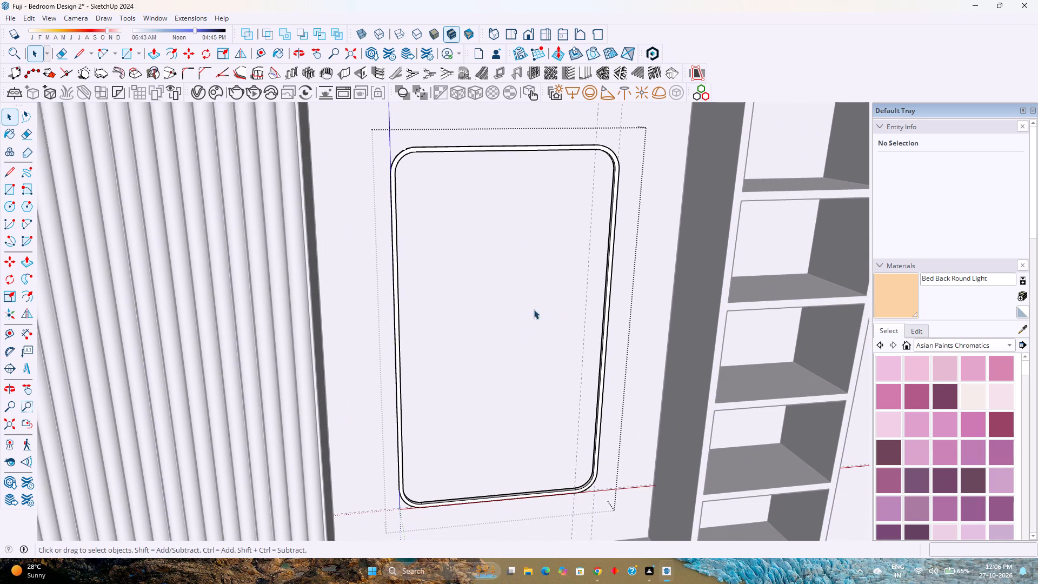
scroll(469, 460, "up", 3)
middle_click_drag(471, 456, 462, 387, "shift")
middle_click(462, 387, "shift")
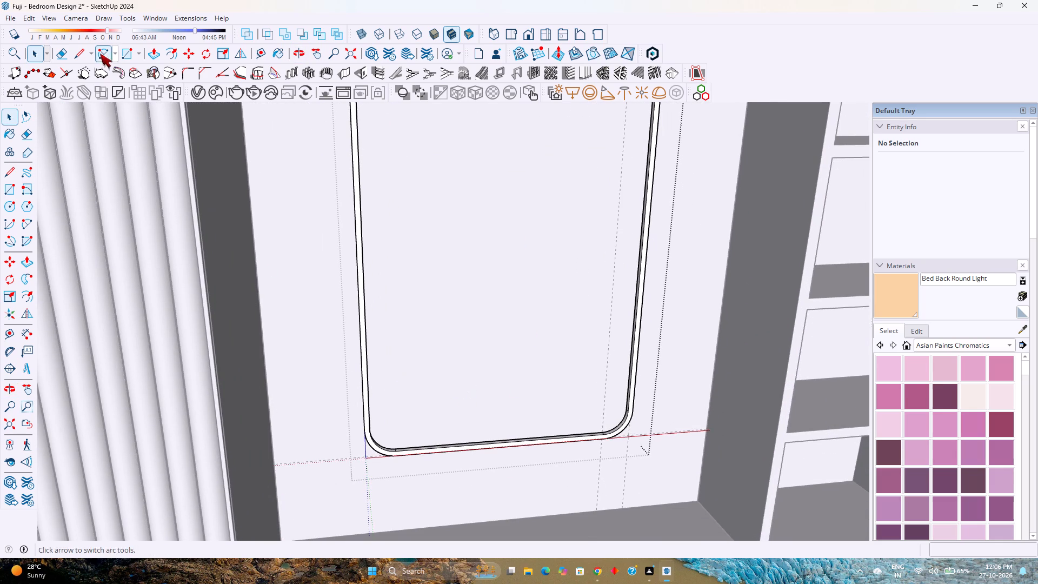
left_click(79, 54)
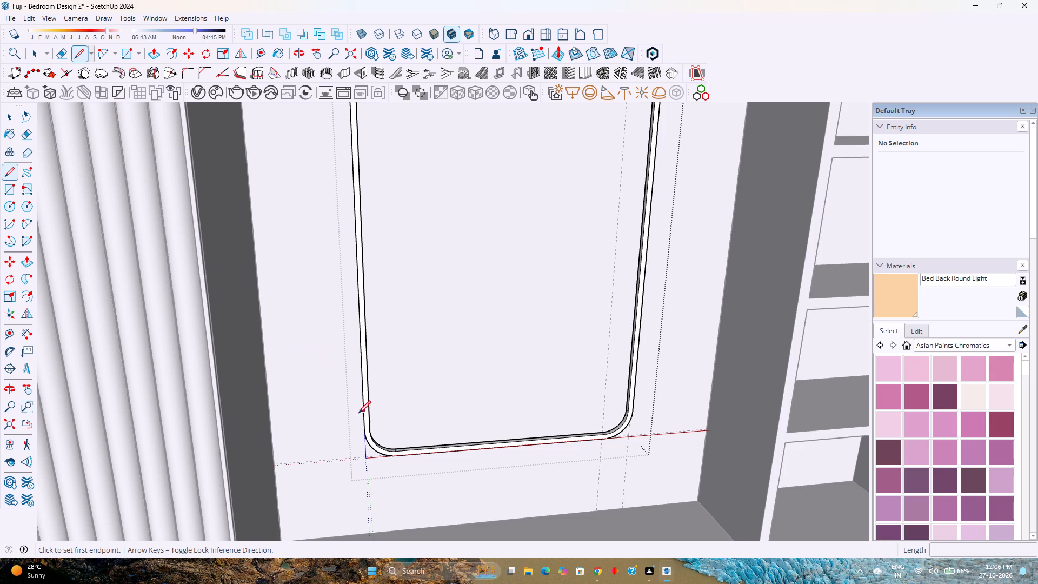
scroll(403, 452, "up", 7)
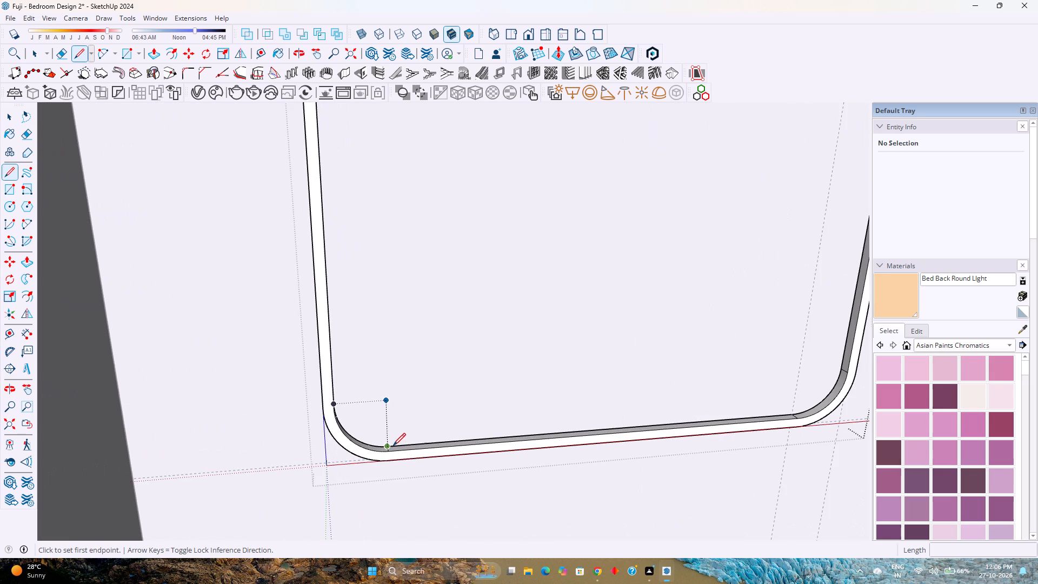
left_click(393, 446)
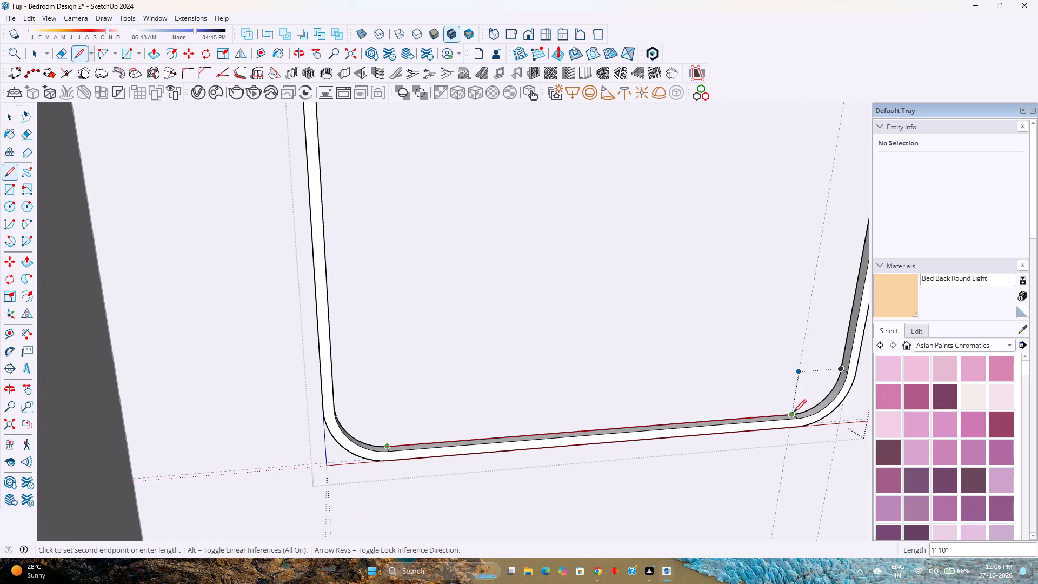
left_click(794, 412)
key("space")
Group the new face filling the rounded frame together with its bounding edges.
double_click(566, 294)
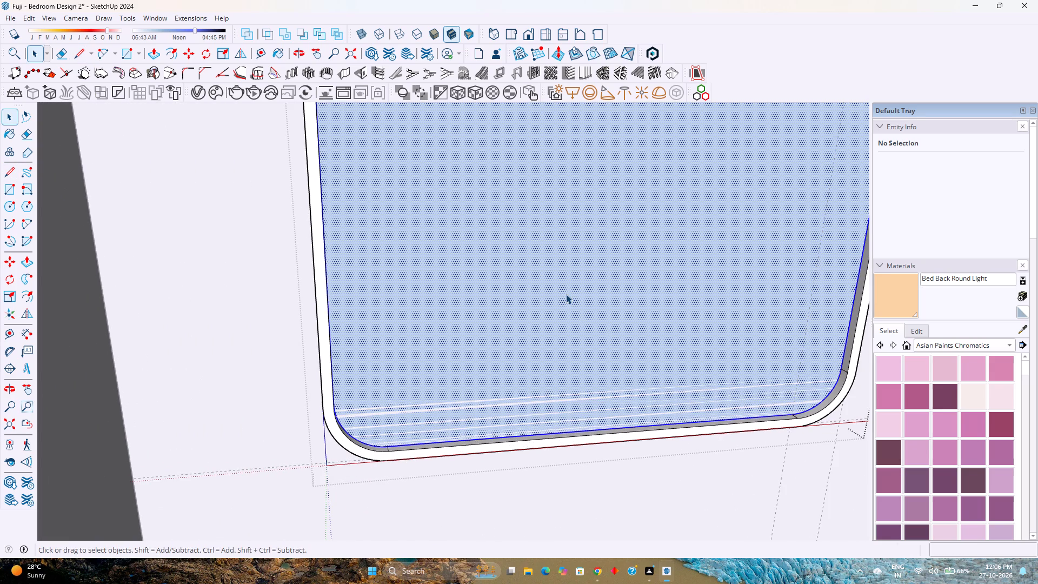
right_click(566, 294)
left_click(600, 101)
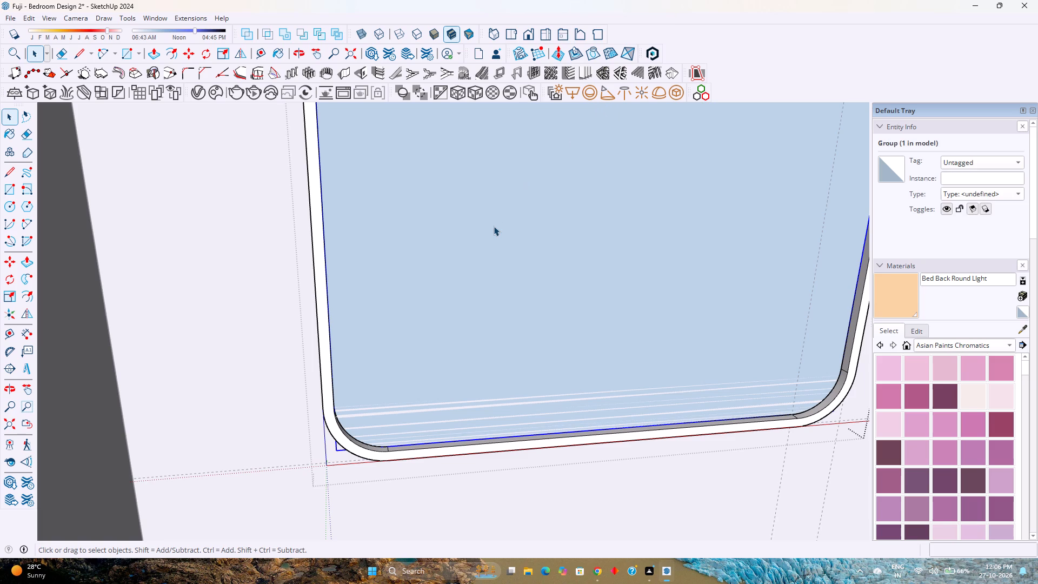
Open the new infill group and reverse its face so the front side points outward.
triple_click(494, 226)
scroll(520, 256, "down", 4)
middle_click_drag(520, 256, 501, 299, "shift")
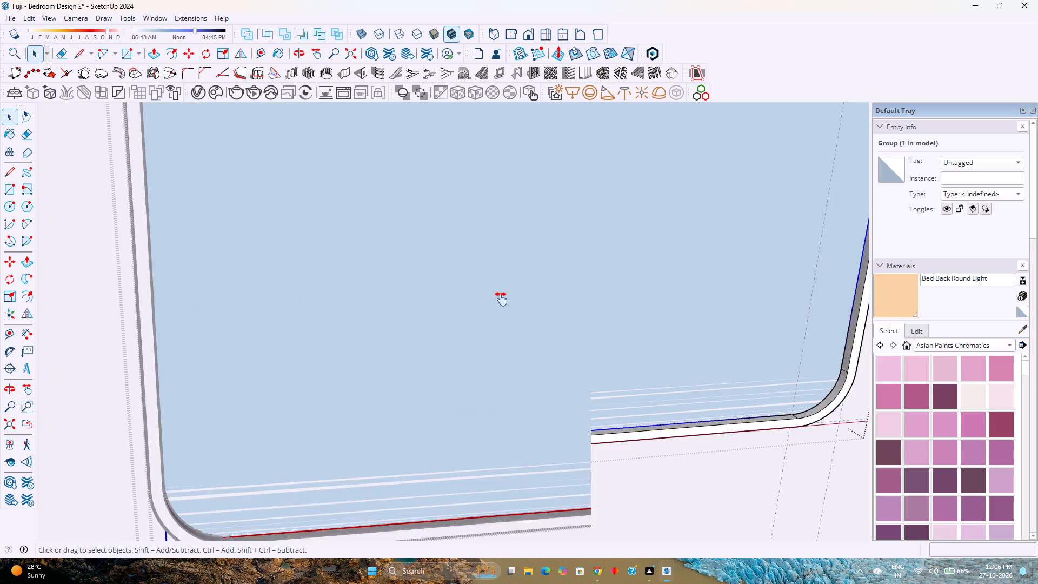
middle_click_drag(501, 299, 436, 408, "shift")
scroll(435, 382, "down", 3)
right_click(437, 330)
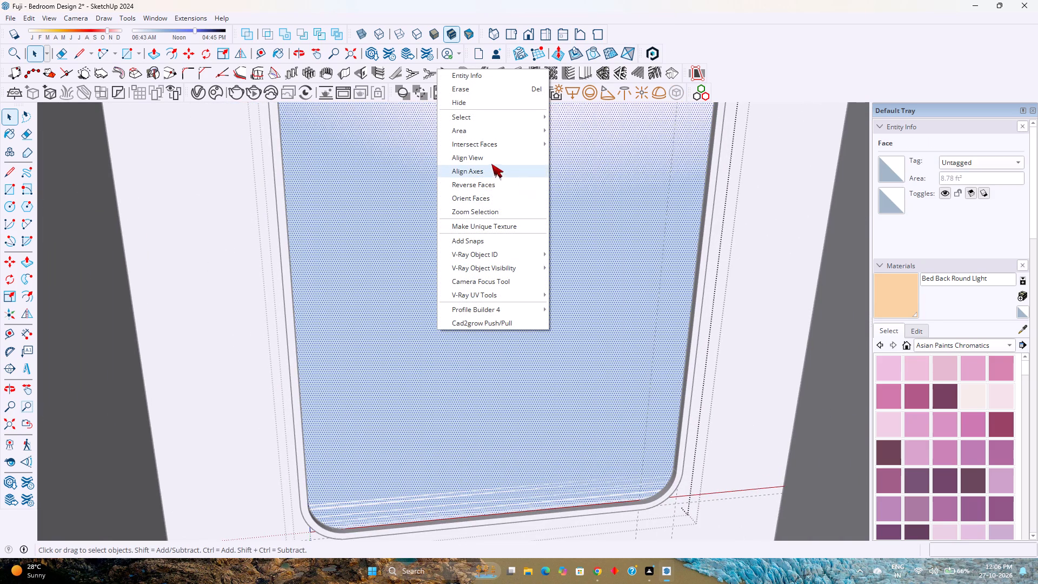
left_click(478, 189)
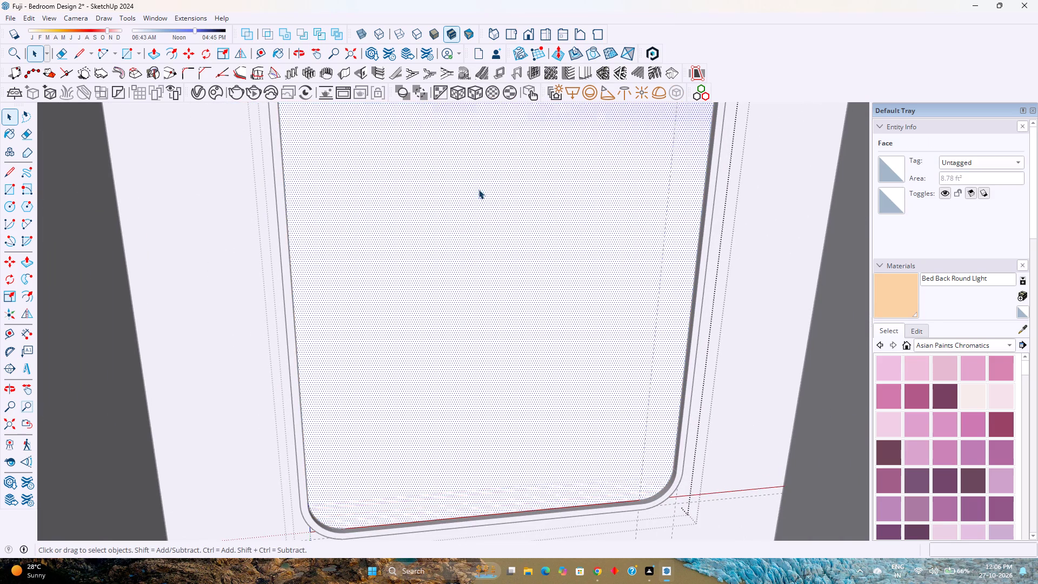
Extrude the infill face 6 mm with Push/Pull to form the mirror pane.
key("p")
left_click(466, 275)
type("6mm")
key("Return")
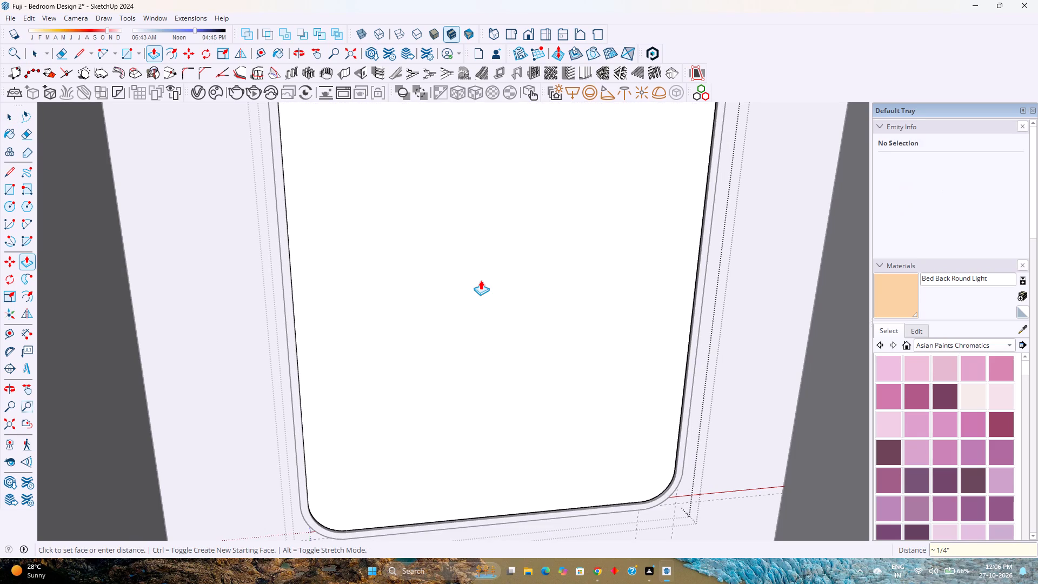
key("space")
Paint the front face of the pane with Mirror 02 from the Glass and Mirrors materials.
middle_click_drag(479, 283, 530, 328)
scroll(534, 331, "down", 3)
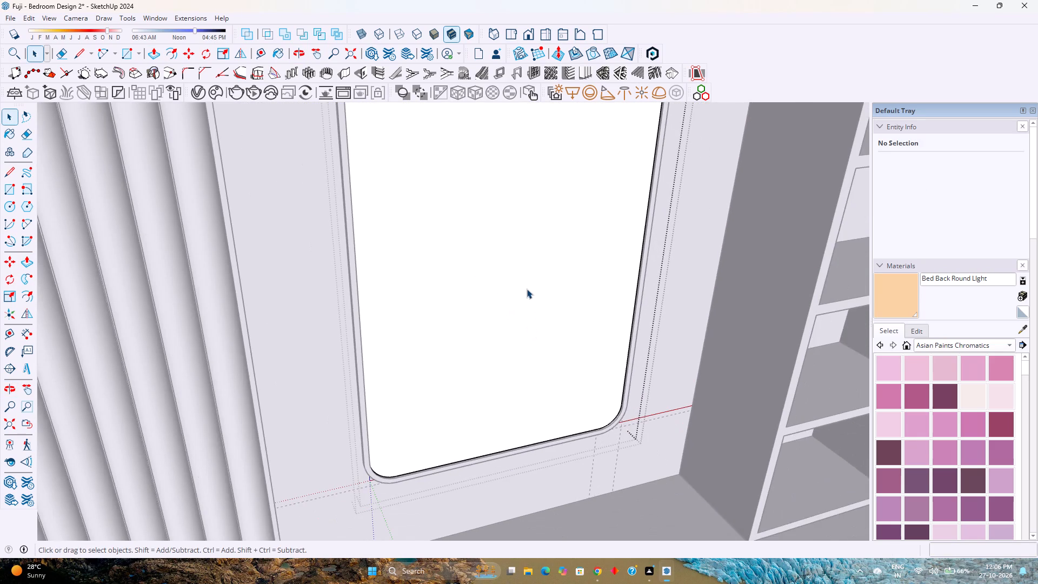
scroll(527, 288, "down", 5)
middle_click_drag(527, 288, 495, 426, "shift")
middle_click(495, 427, "shift")
scroll(495, 371, "up", 3)
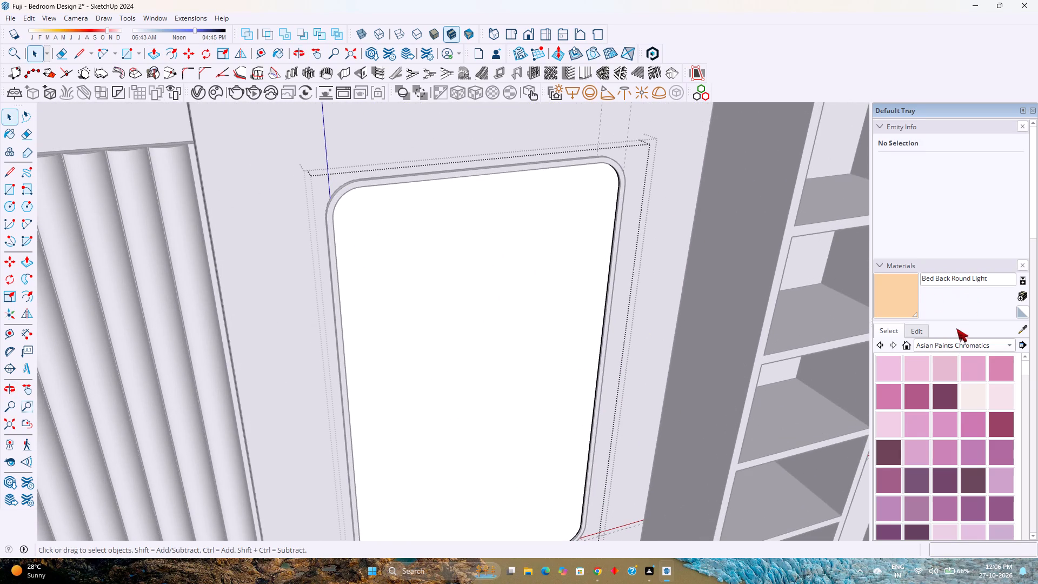
left_click(943, 346)
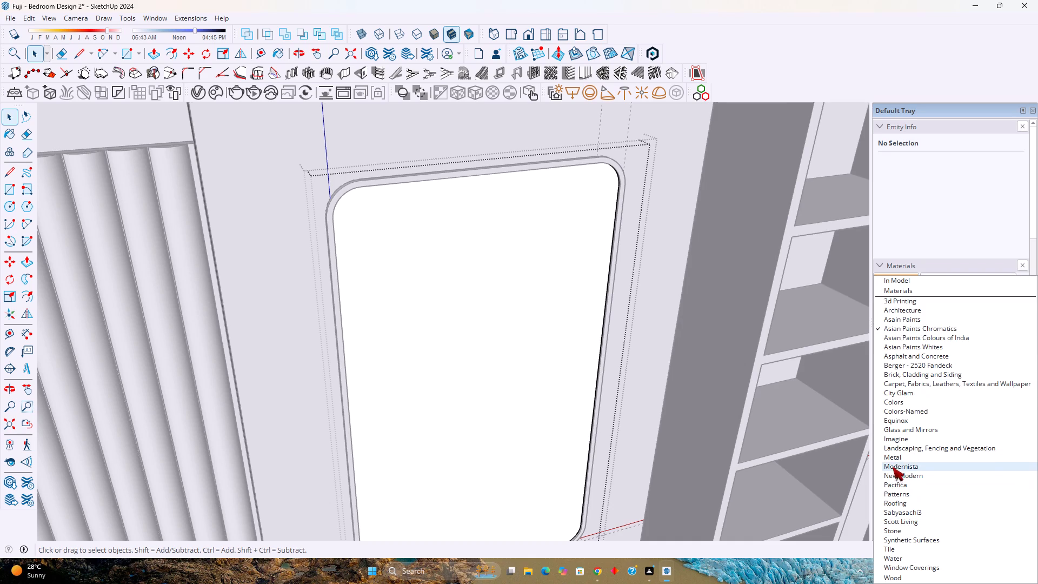
left_click(902, 429)
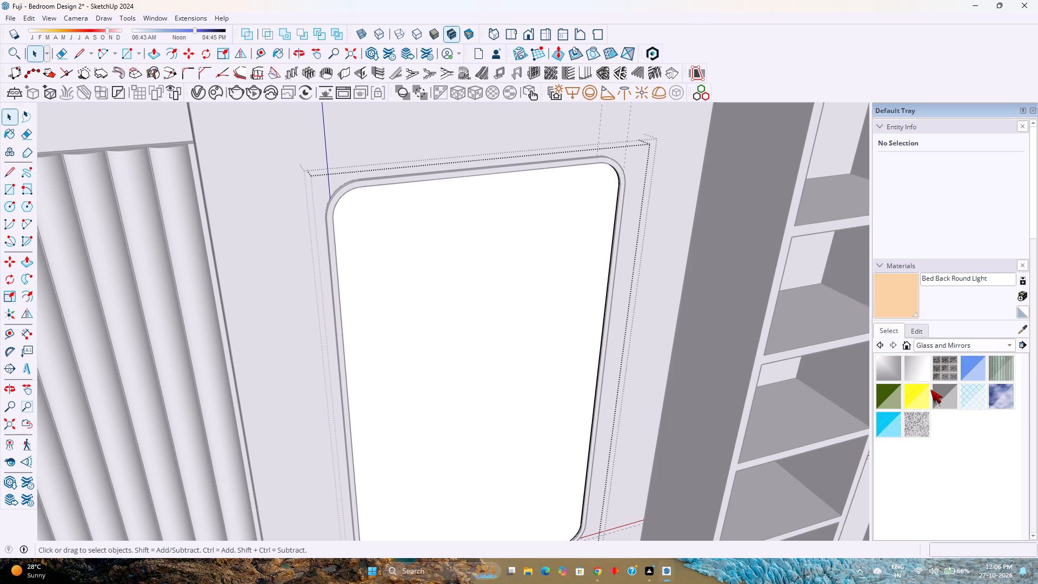
left_click(921, 368)
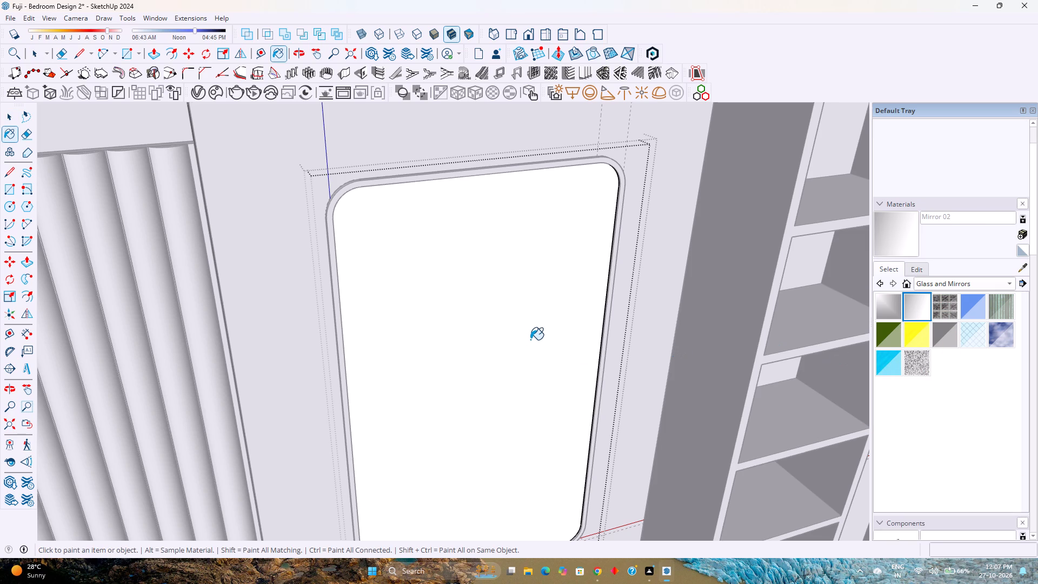
left_click(533, 328)
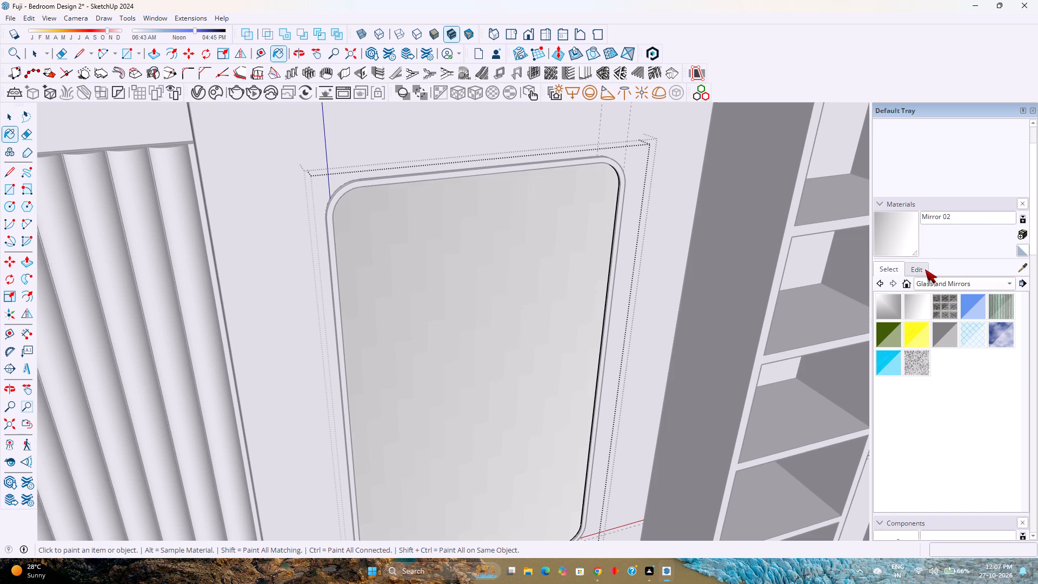
Tint the Mirror 02 material pale blue by setting its hue to 199 and saturation to 23, and repaint the pane.
left_click(919, 269)
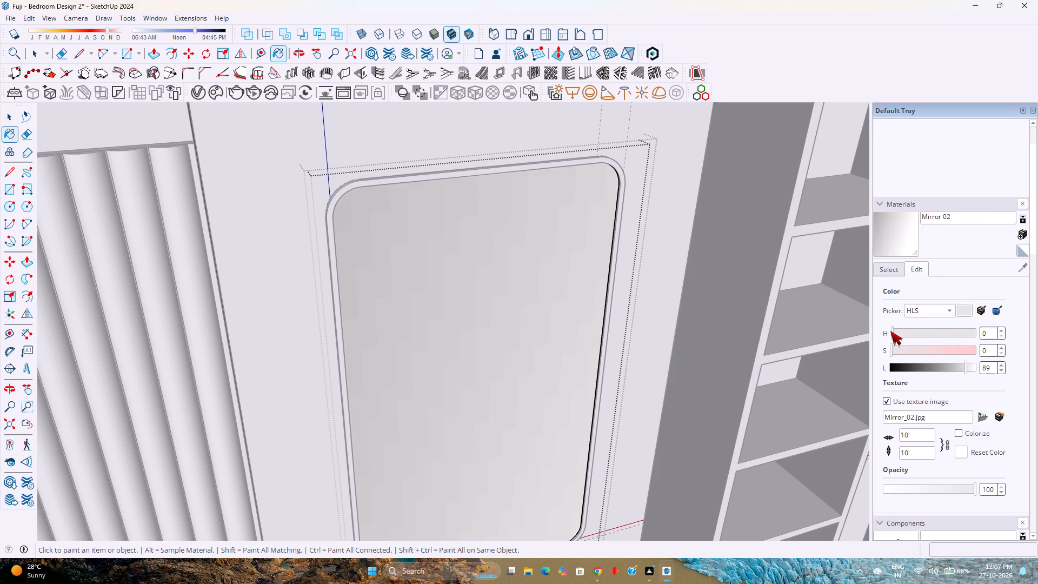
left_click_drag(890, 329, 900, 330)
left_click(900, 330)
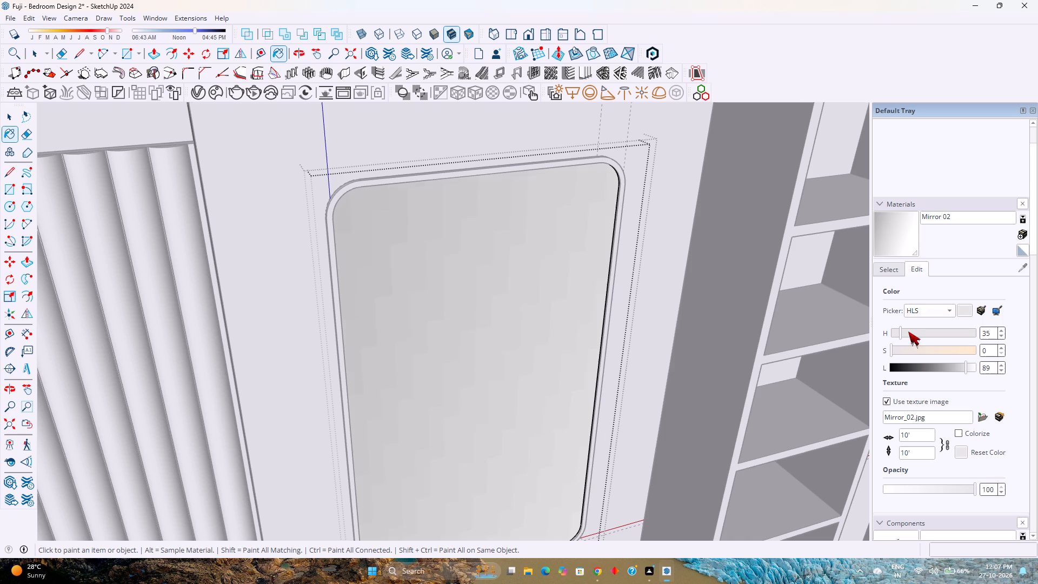
left_click(909, 331)
double_click(920, 331)
left_click(934, 330)
left_click(939, 330)
left_click(935, 330)
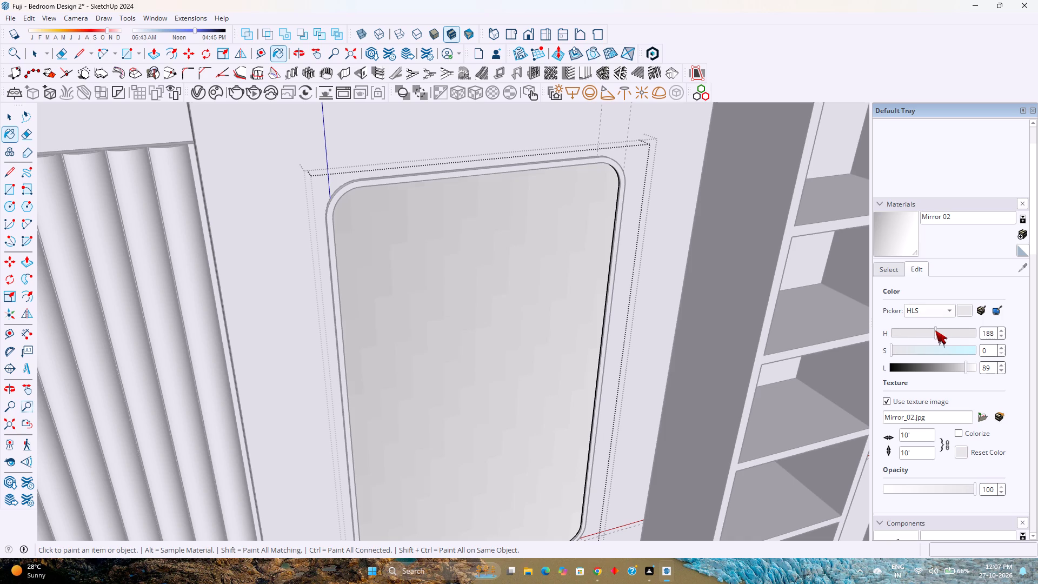
left_click(933, 330)
left_click(938, 330)
left_click_drag(901, 349, 974, 349)
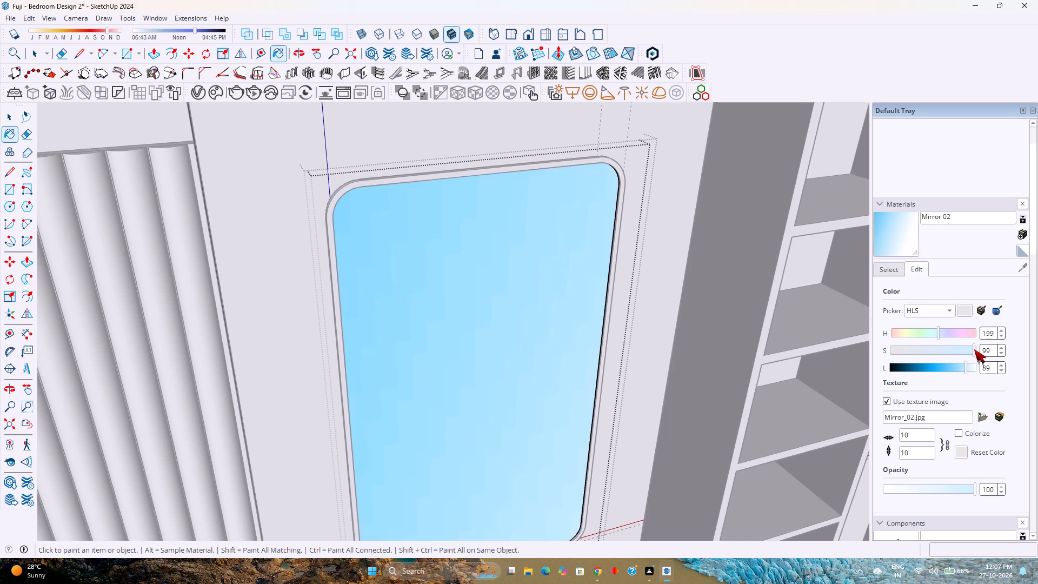
left_click_drag(974, 349, 921, 354)
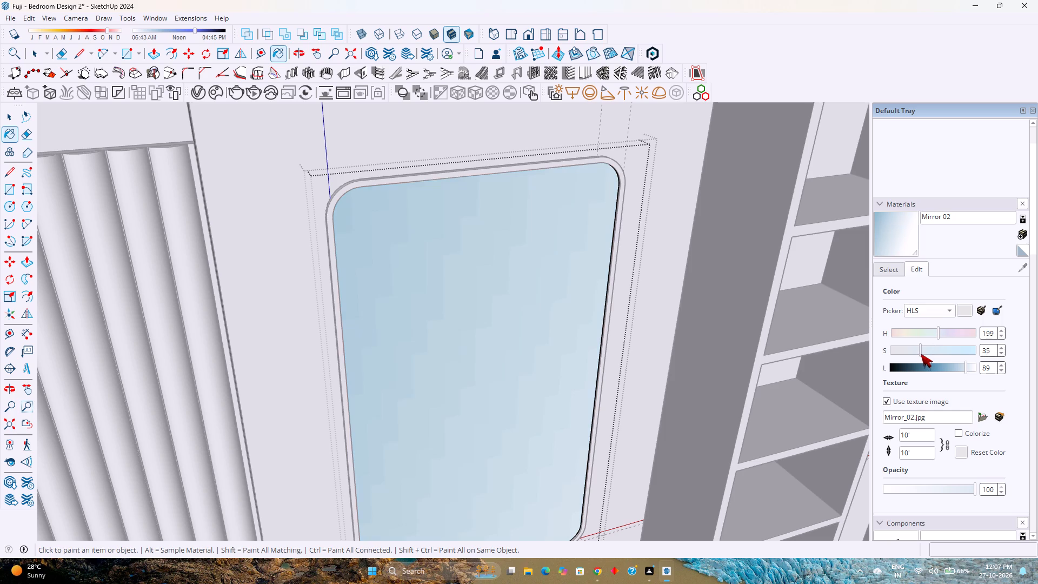
left_click_drag(921, 354, 910, 353)
left_click_drag(910, 353, 910, 353)
left_click(502, 339)
Exit the nested groups and move the framed mirror about 9 1/2" out from the wall along the green axis.
key("space")
scroll(502, 339, "down", 8)
middle_click_drag(508, 348, 392, 277)
middle_click(392, 277)
scroll(393, 277, "up", 1)
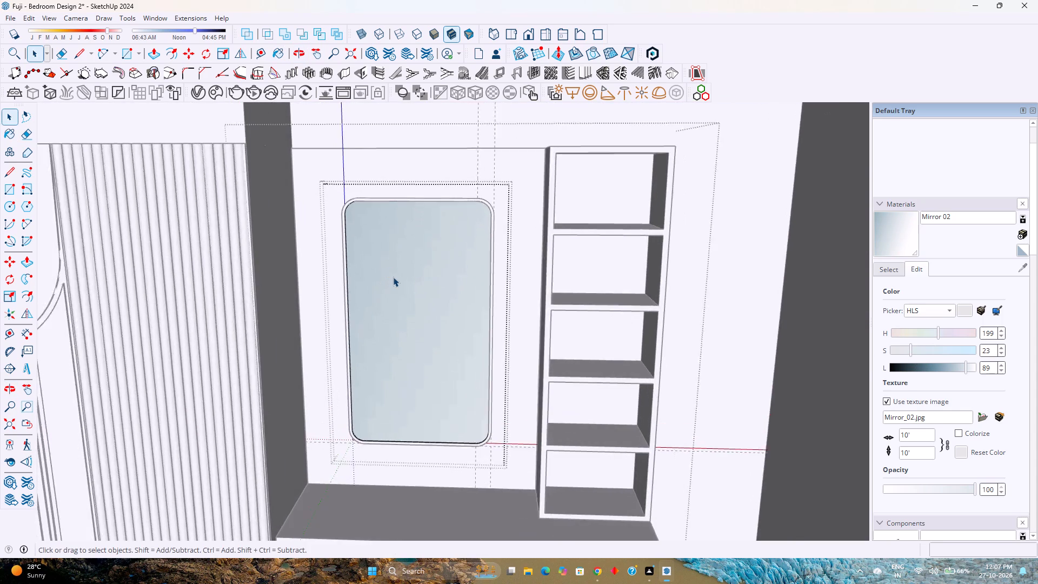
scroll(393, 277, "up", 3)
middle_click_drag(418, 271, 501, 381, "shift")
middle_click(501, 381, "shift")
key("Escape")
middle_click_drag(533, 313, 575, 360)
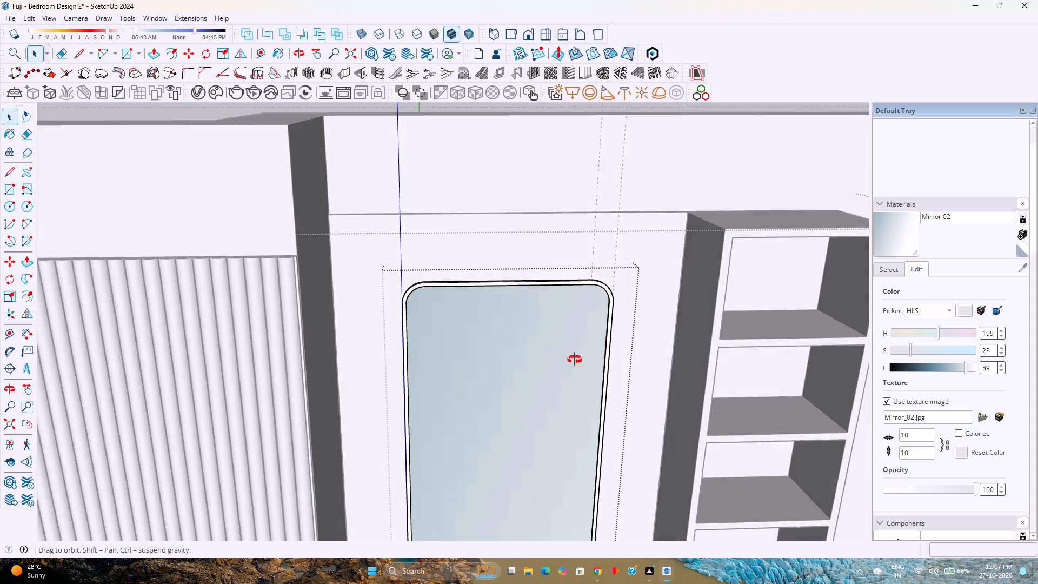
middle_click_drag(575, 360, 609, 422)
key("Escape")
scroll(527, 301, "up", 3)
middle_click_drag(531, 311, 603, 380)
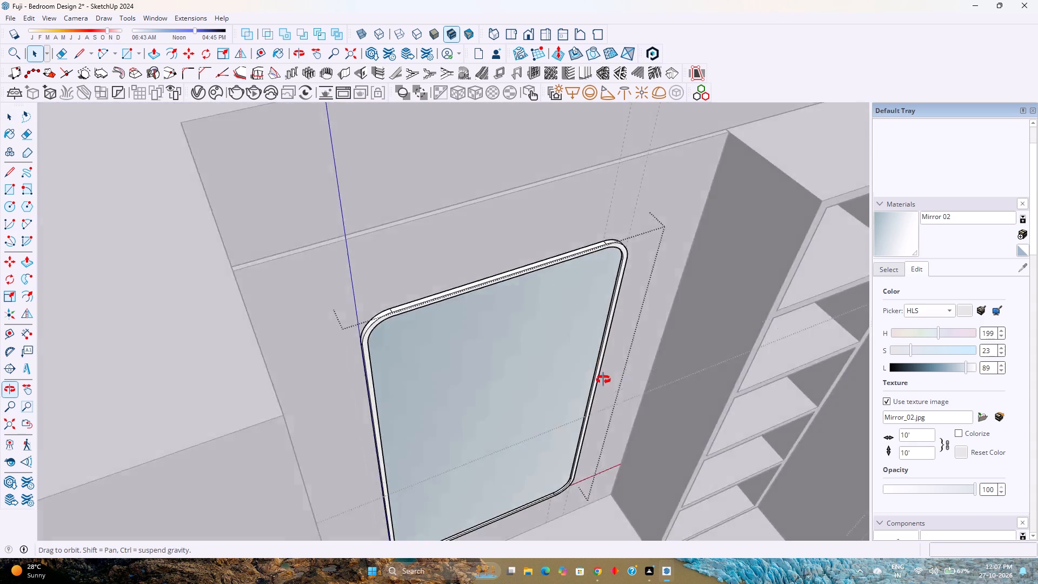
middle_click_drag(603, 380, 649, 410)
middle_click(650, 410)
key("Escape")
left_click(589, 262)
scroll(589, 262, "up", 3)
key("m")
left_click(618, 181)
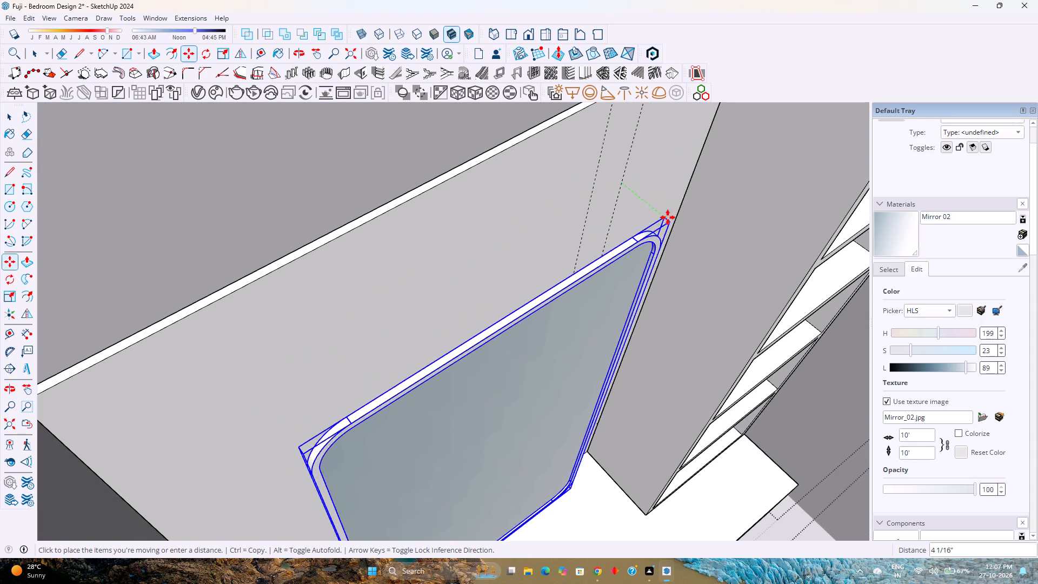
key("Left")
key("Right")
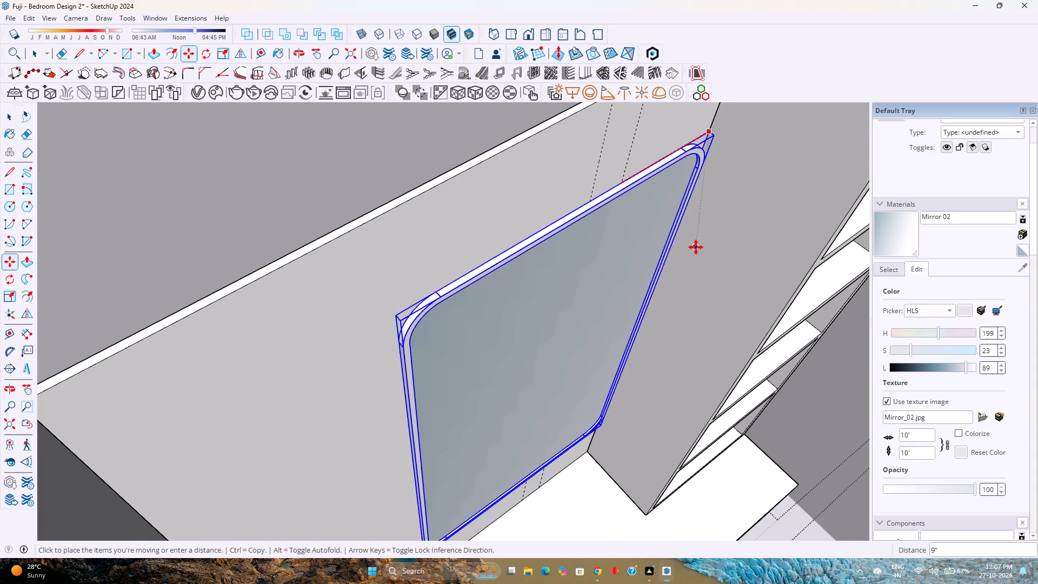
key("Left")
scroll(692, 250, "down", 2)
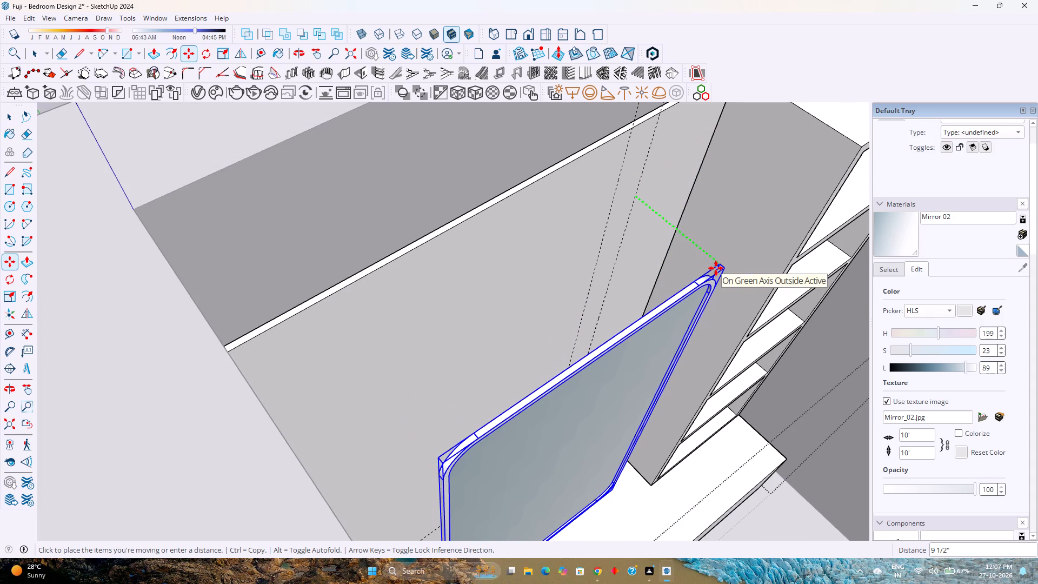
left_click(716, 268)
key("space")
Open the framed mirror group and move the mirror pane about 5/16" to centre it within the frame's depth, with hidden back edges shown.
scroll(669, 359, "up", 2)
triple_click(662, 347)
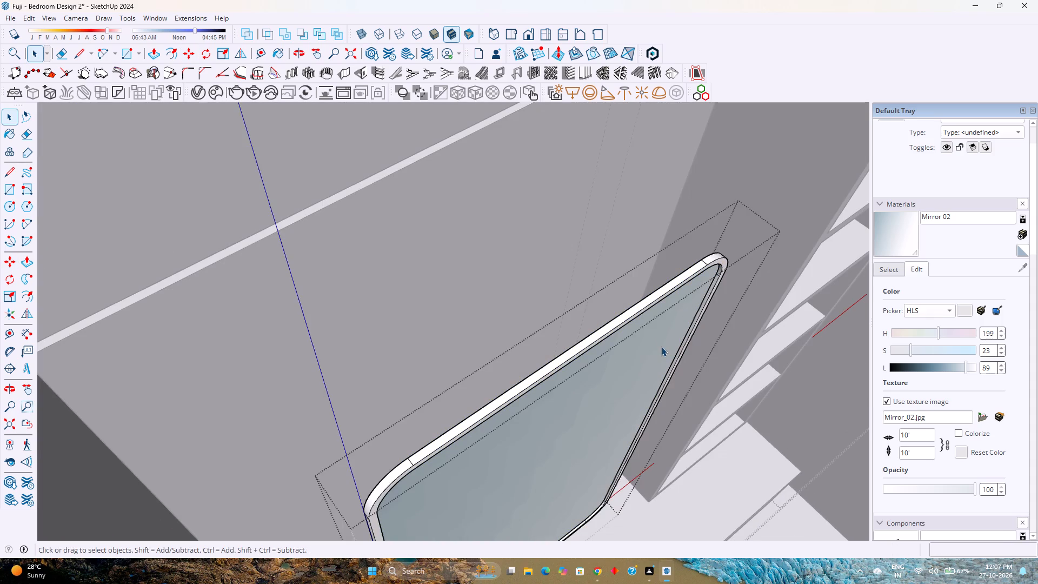
double_click(661, 347)
key("k")
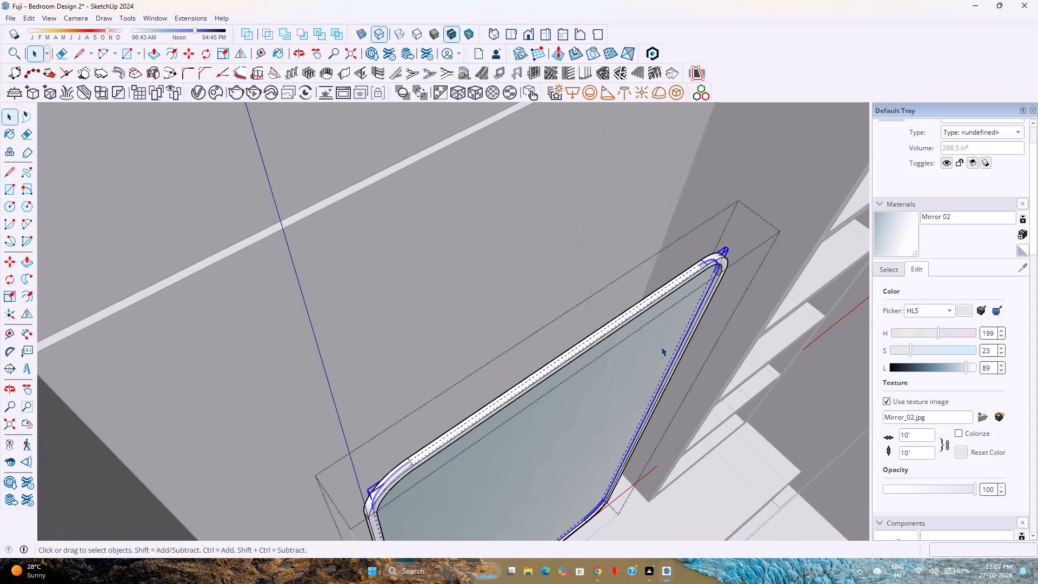
scroll(691, 262, "up", 9)
middle_click_drag(707, 267, 861, 274)
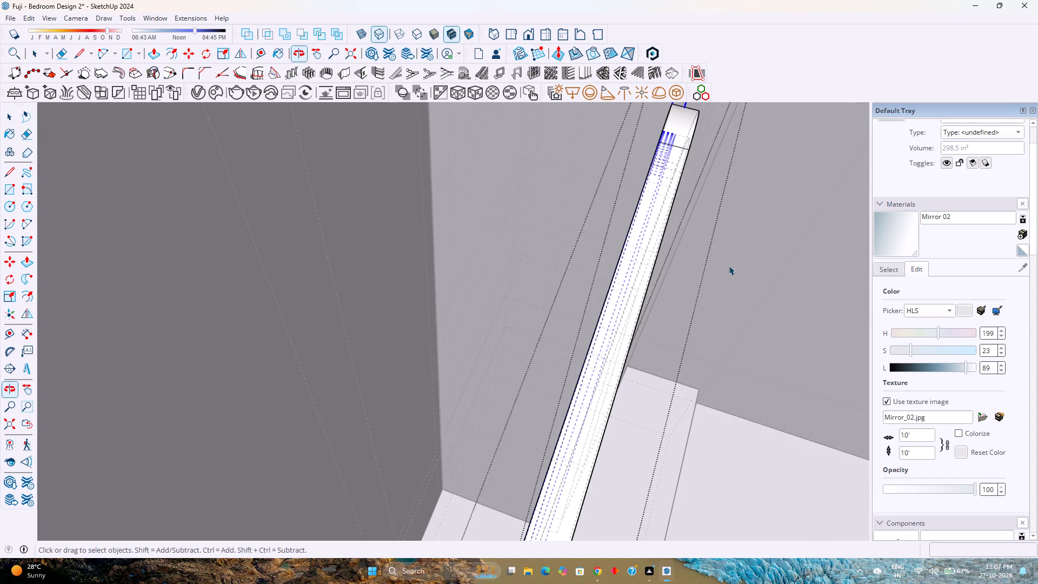
middle_click_drag(592, 262, 634, 243)
scroll(636, 243, "down", 2)
middle_click_drag(636, 243, 542, 394, "shift")
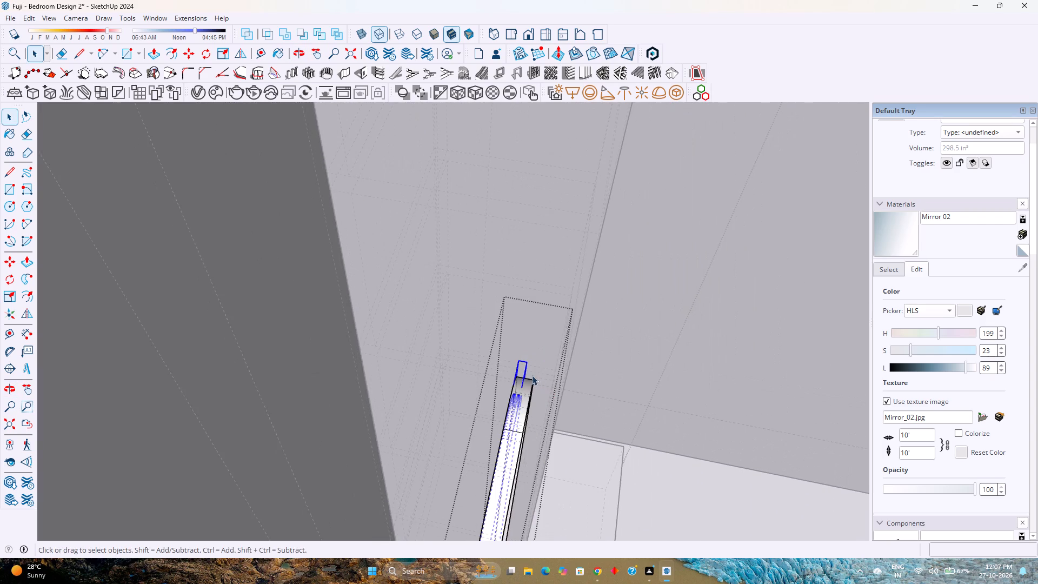
scroll(532, 375, "up", 2)
scroll(504, 419, "up", 10)
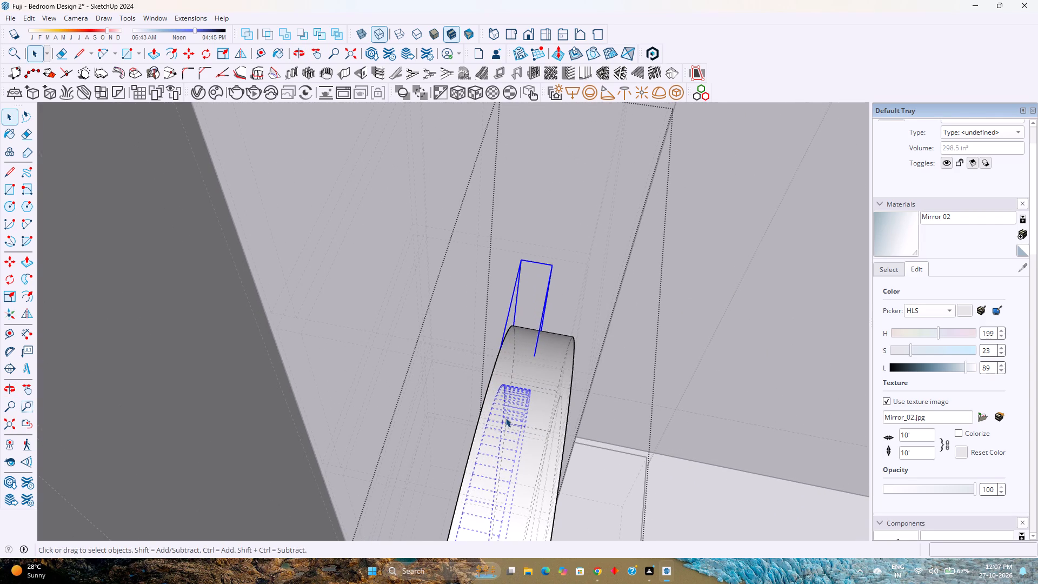
key("m")
left_click(515, 387)
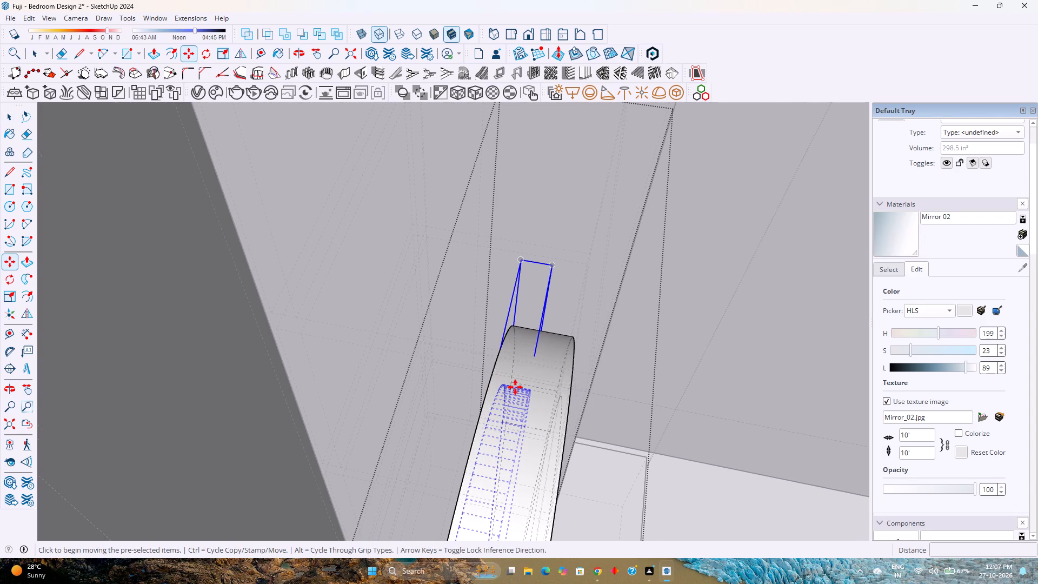
left_click(534, 391)
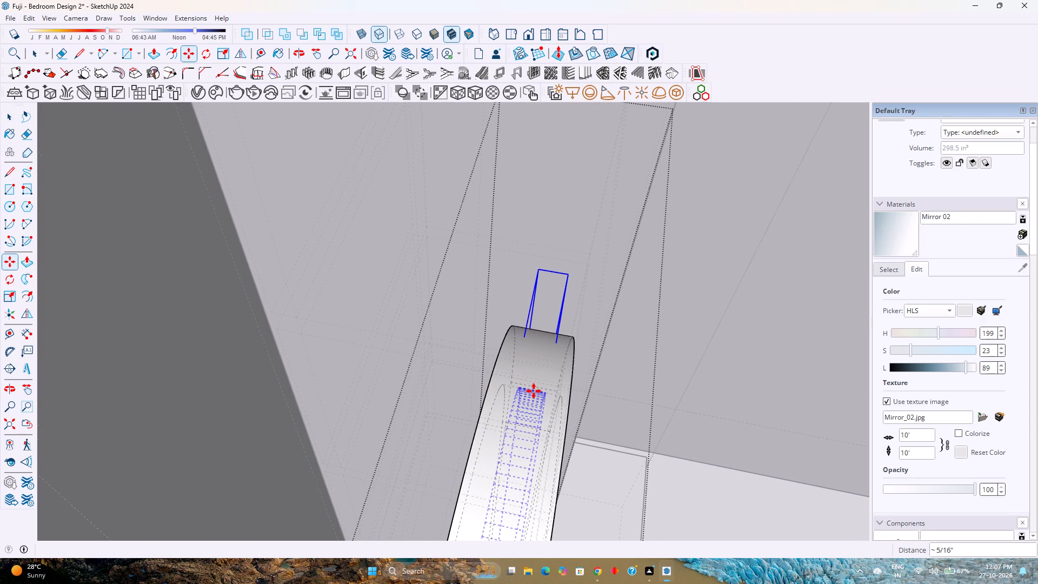
key("space")
key("Escape")
scroll(534, 402, "down", 4)
middle_click_drag(536, 404, 529, 404)
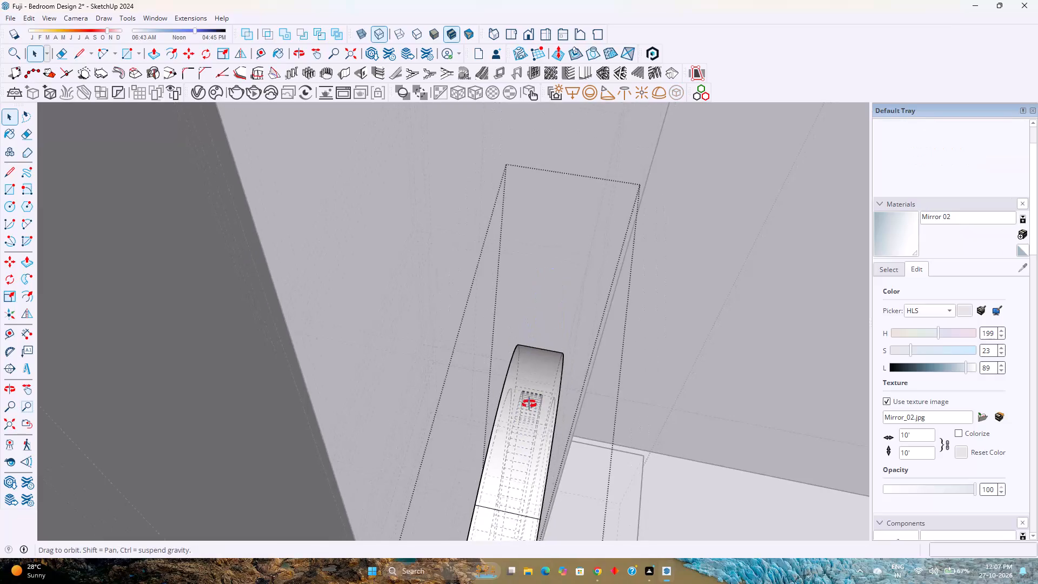
middle_click_drag(529, 404, 480, 357)
middle_click(480, 357)
key("k")
Paint the mirror's rounded frame with Wood Veneer 01 from the Wood materials.
scroll(478, 342, "down", 4)
middle_click_drag(508, 367, 439, 327)
scroll(439, 327, "up", 1)
scroll(439, 327, "down", 2)
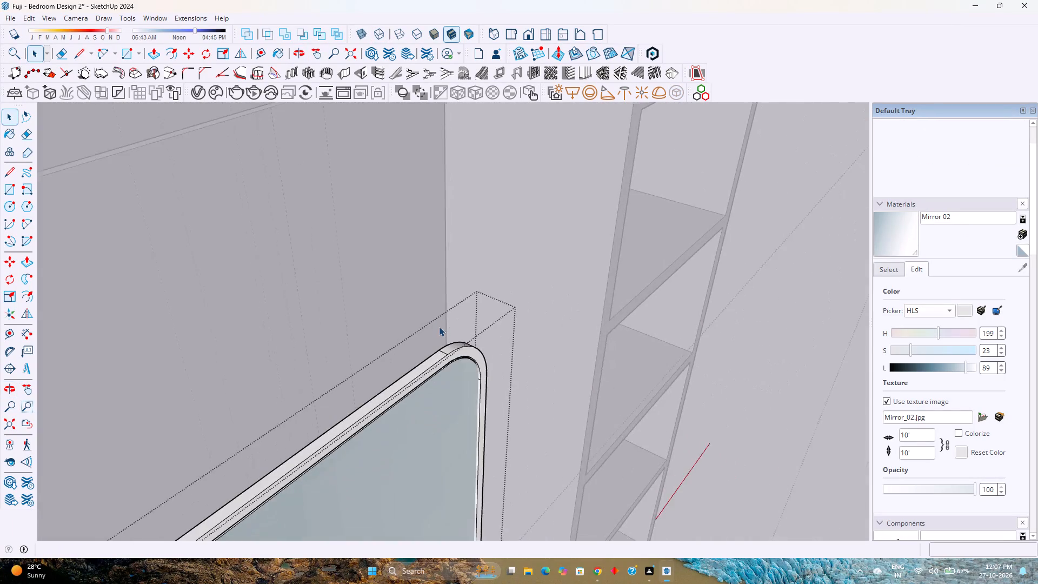
scroll(439, 327, "down", 9)
scroll(480, 355, "down", 4)
middle_click_drag(463, 360, 465, 288, "shift")
middle_click_drag(488, 300, 464, 302)
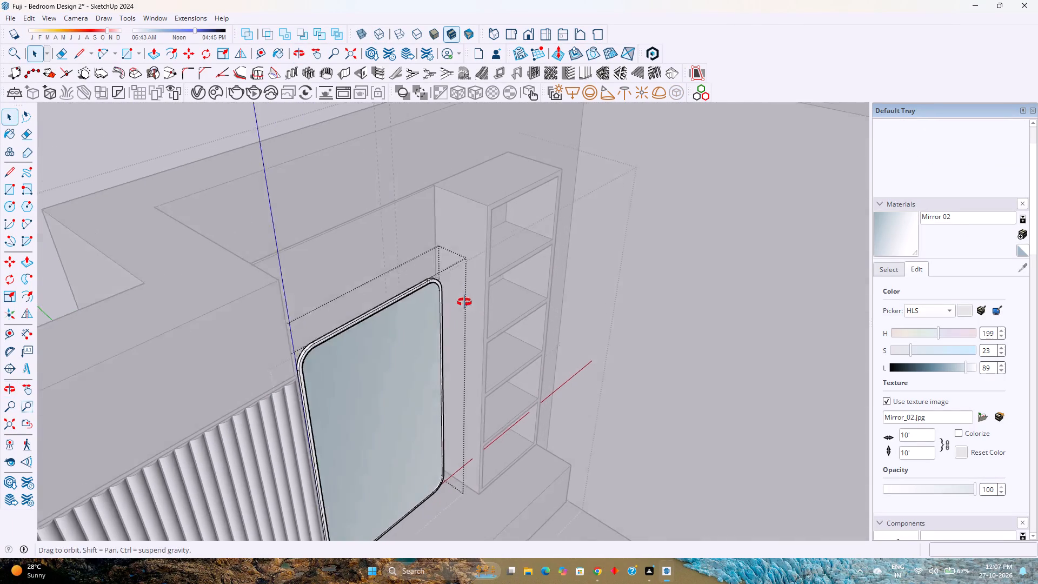
middle_click_drag(464, 302, 456, 303)
scroll(400, 283, "up", 7)
left_click(400, 283)
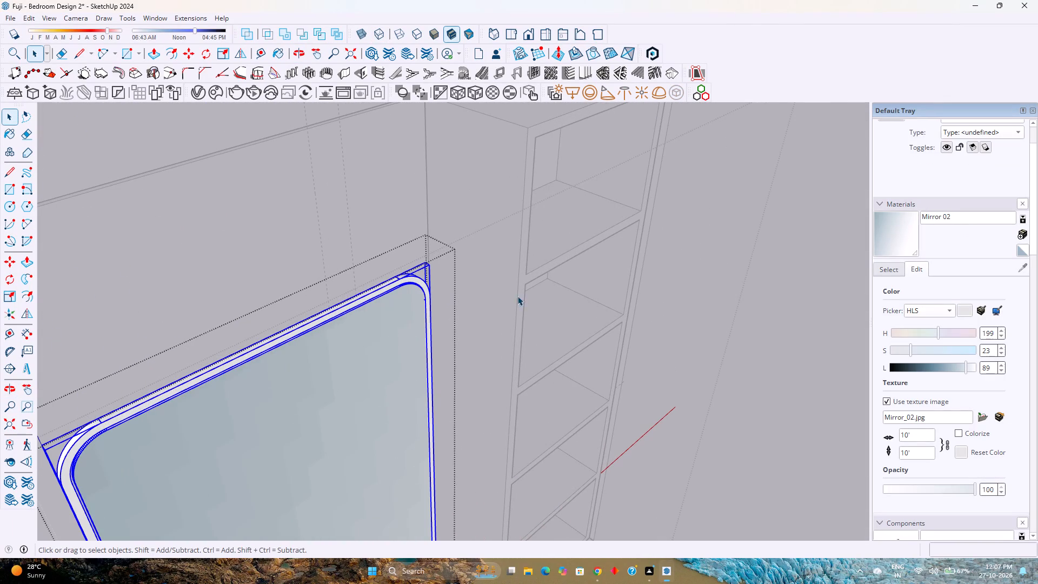
left_click(893, 270)
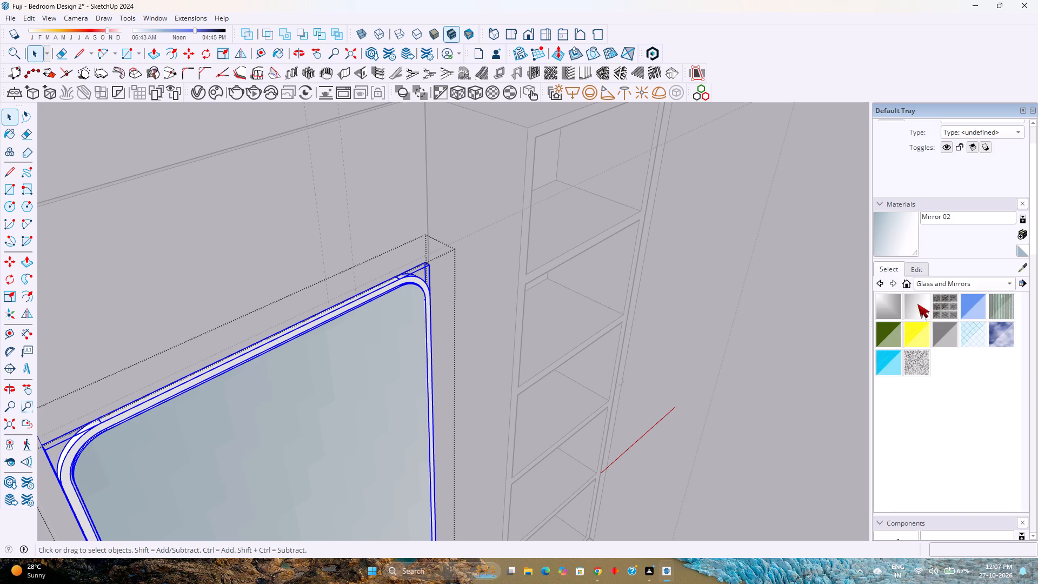
left_click(957, 285)
left_click(914, 426)
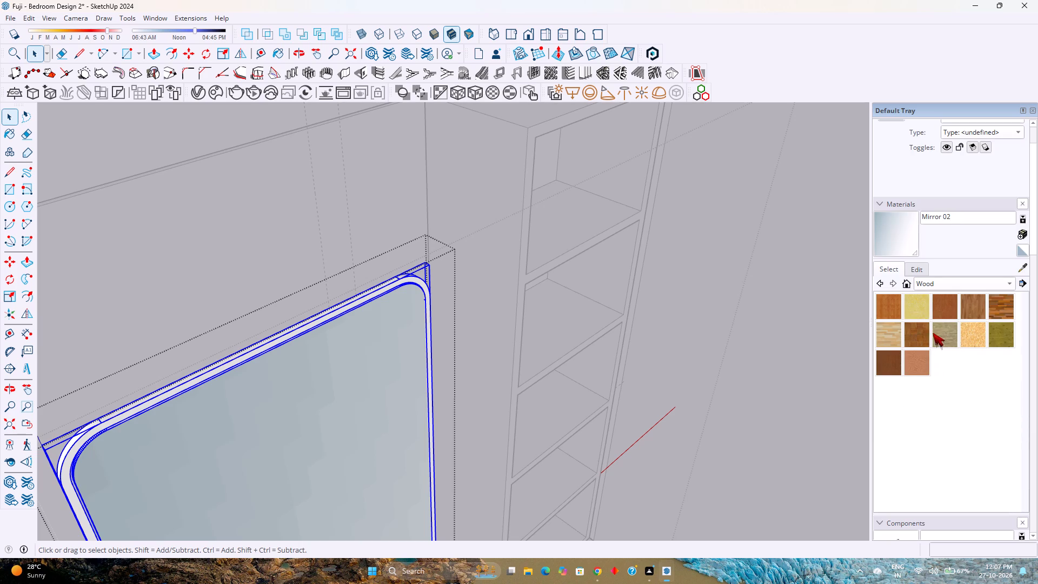
left_click(890, 363)
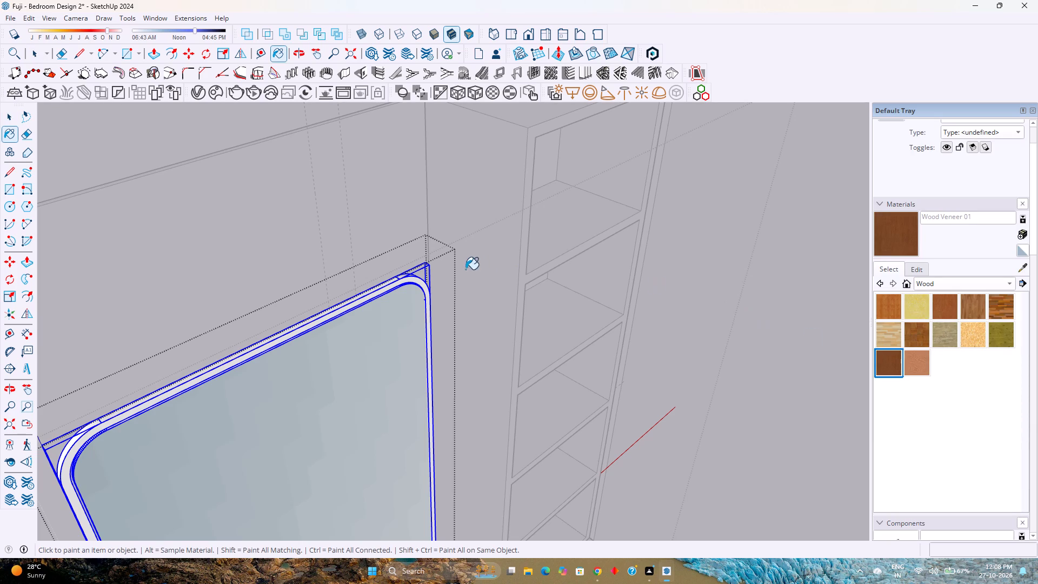
left_click(418, 283)
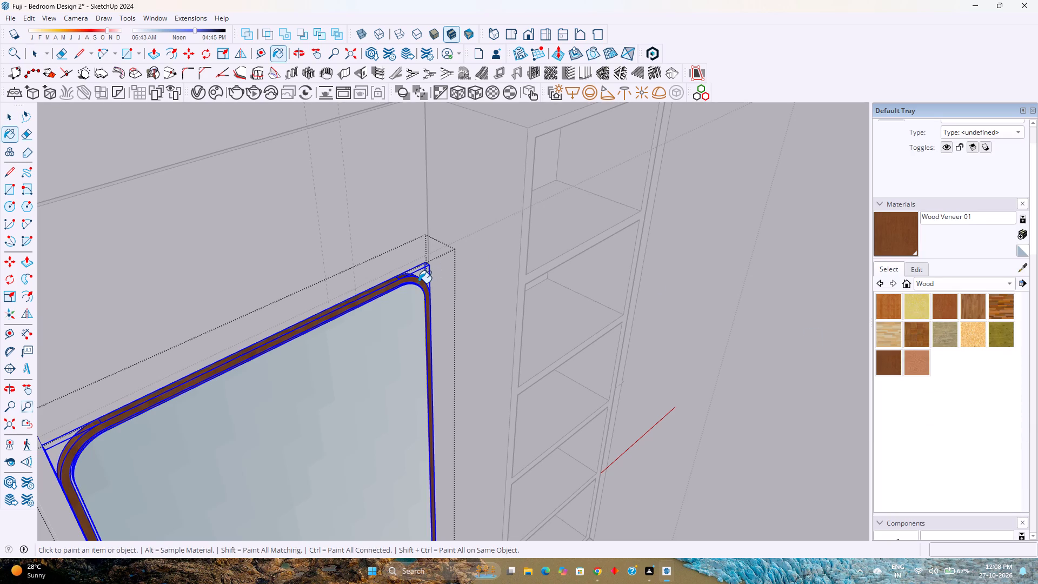
key("space")
Move the framed mirror from its upper corner back toward the wall along the green axis.
scroll(418, 283, "down", 3)
middle_click_drag(392, 304, 687, 302)
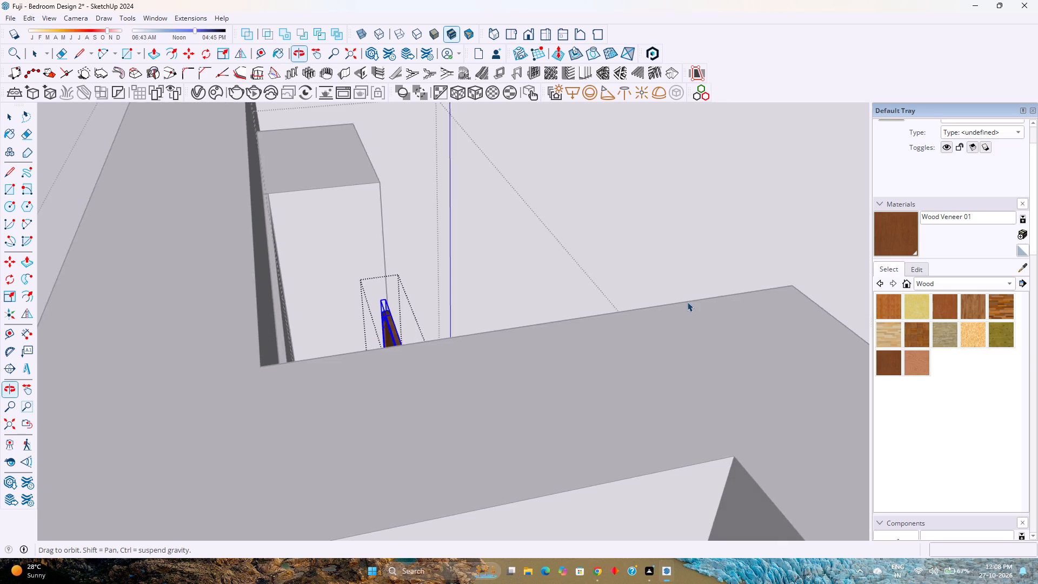
middle_click_drag(687, 302, 687, 302)
middle_click_drag(697, 310, 722, 404)
middle_click(721, 405)
scroll(349, 283, "up", 4)
middle_click_drag(360, 266, 424, 254)
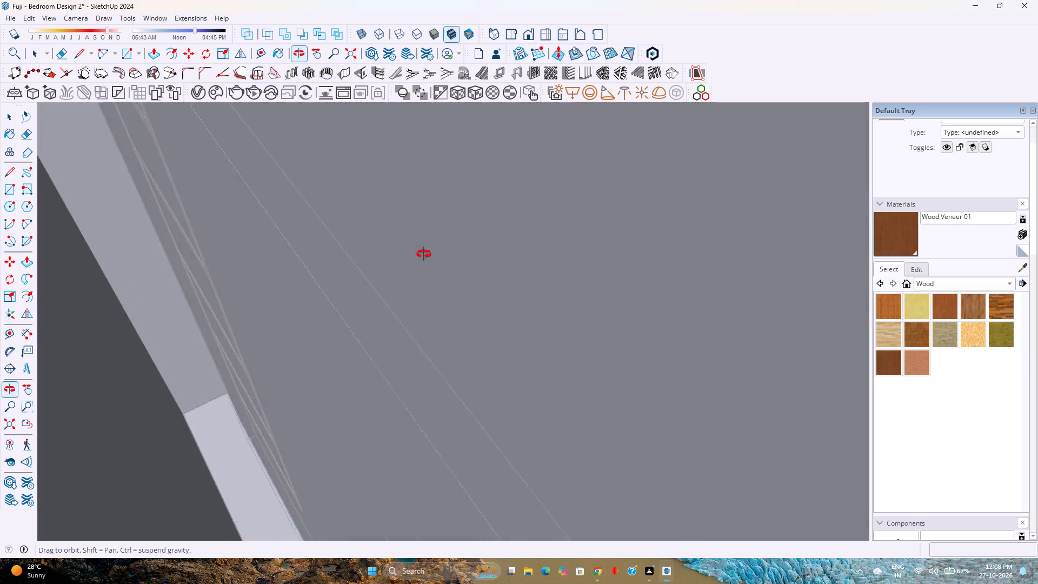
middle_click_drag(424, 254, 378, 269)
scroll(441, 295, "down", 7)
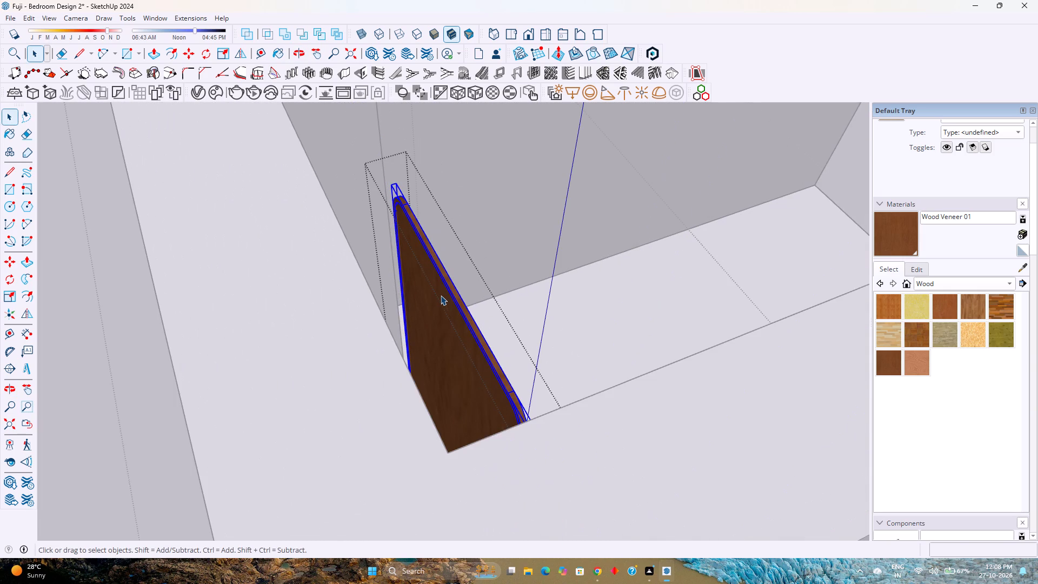
key("m")
middle_click_drag(424, 222, 274, 201)
middle_click(273, 201)
scroll(272, 200, "down", 4)
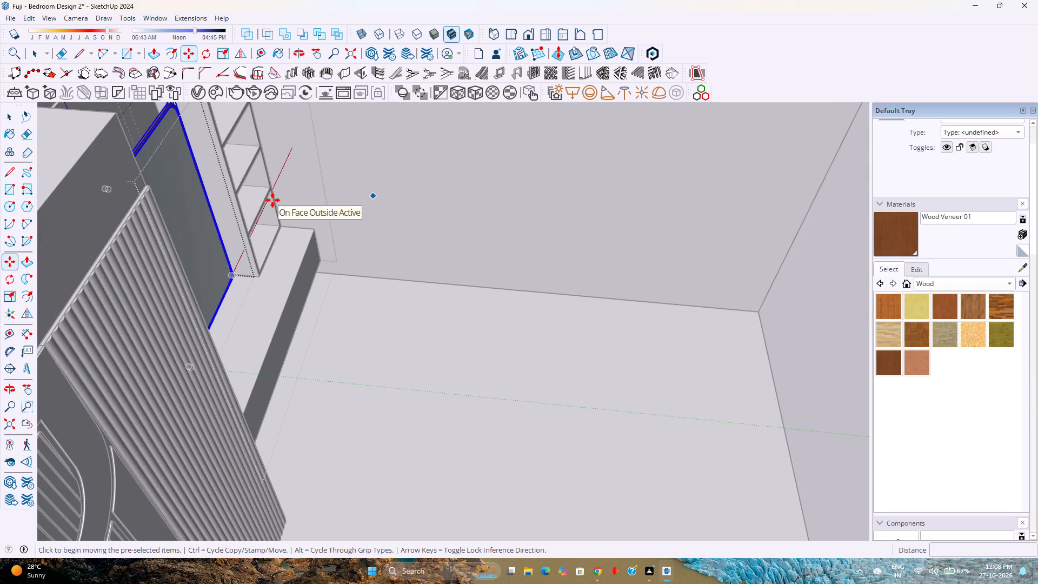
scroll(336, 278, "down", 3)
middle_click_drag(352, 289, 404, 357, "shift")
middle_click(405, 359, "shift")
middle_click_drag(410, 366, 249, 339)
middle_click_drag(240, 336, 205, 320)
middle_click(202, 318)
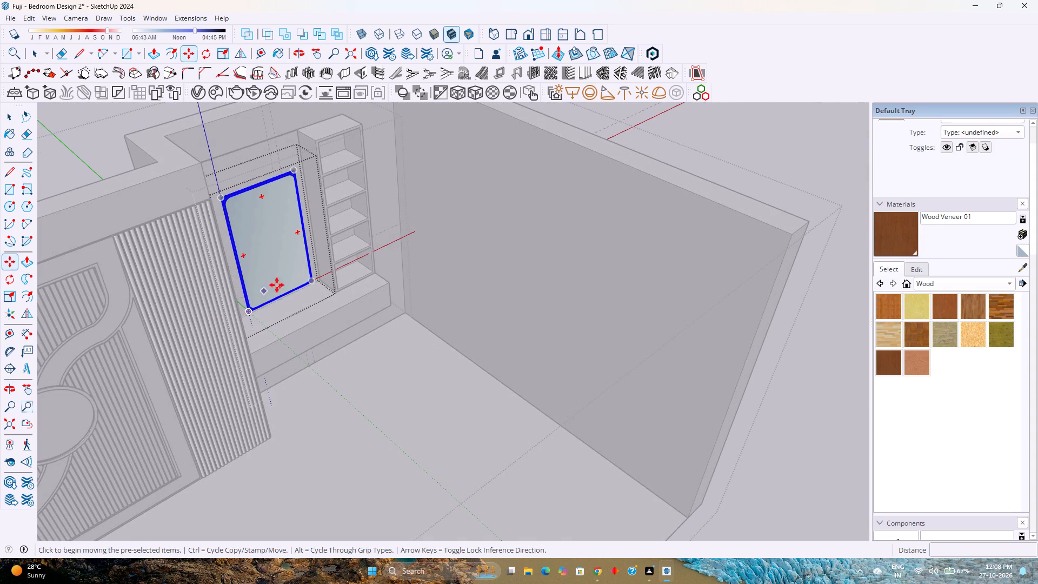
scroll(303, 228, "up", 5)
middle_click_drag(304, 228, 401, 423, "shift")
middle_click(401, 423, "shift")
scroll(383, 335, "up", 5)
left_click(402, 346)
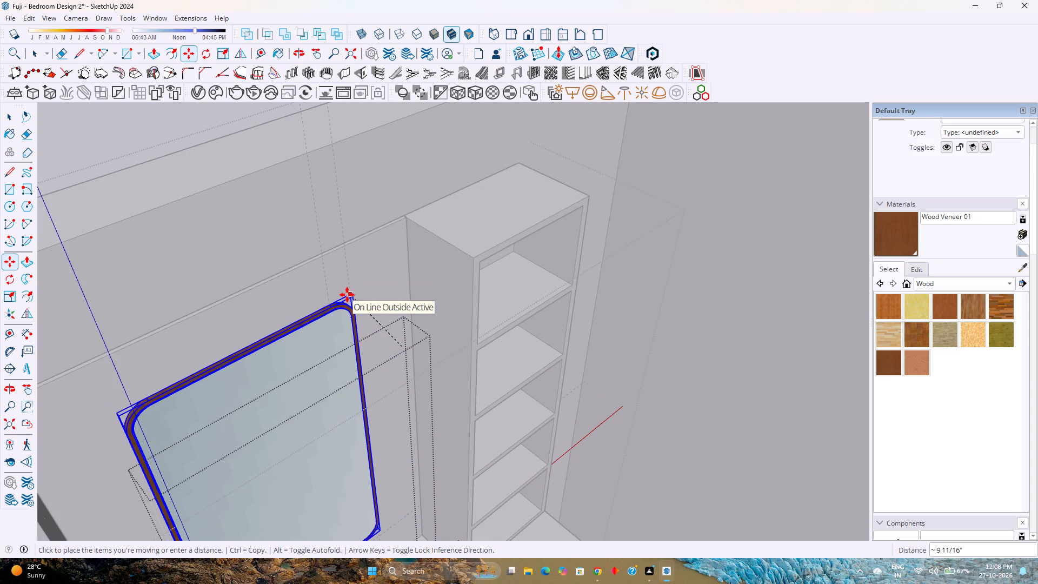
key("Left")
left_click(345, 291)
Reselect the framed mirror and move it 7' up along the blue axis from its lower corner.
middle_click_drag(375, 354, 307, 308)
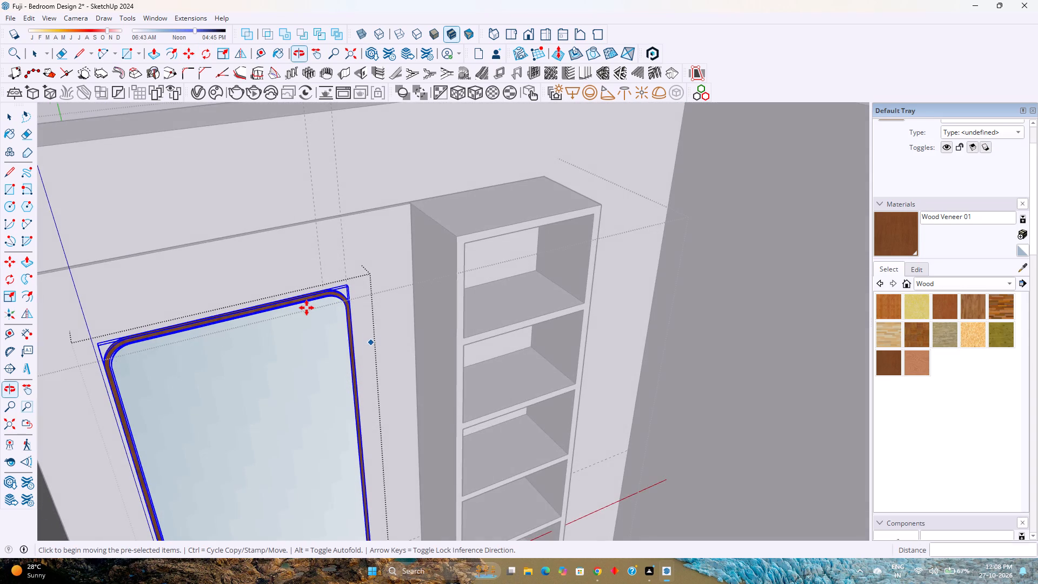
scroll(307, 308, "down", 6)
middle_click_drag(349, 408, 253, 348)
middle_click(253, 348)
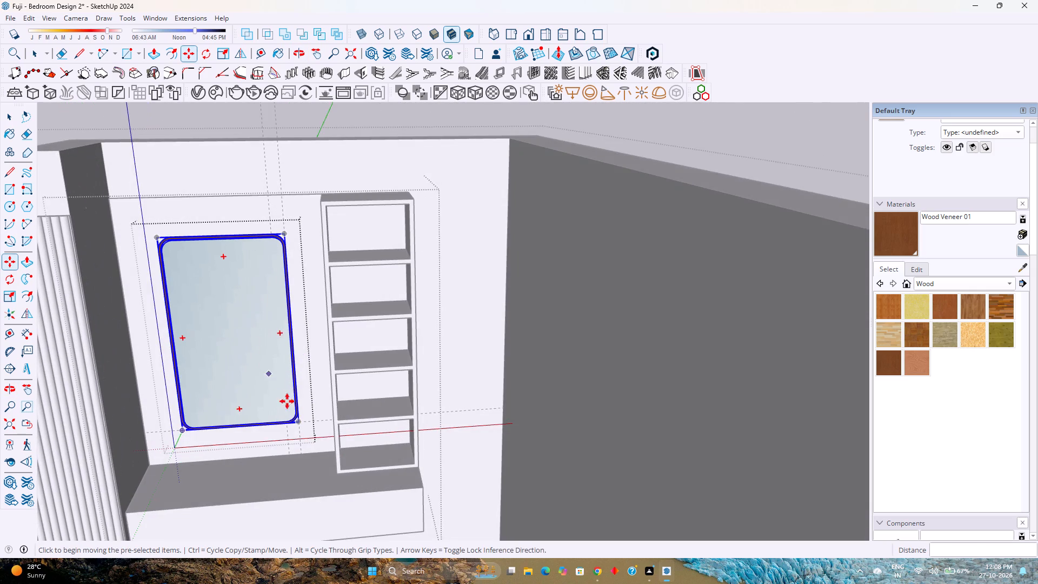
scroll(290, 420, "up", 5)
key("Escape")
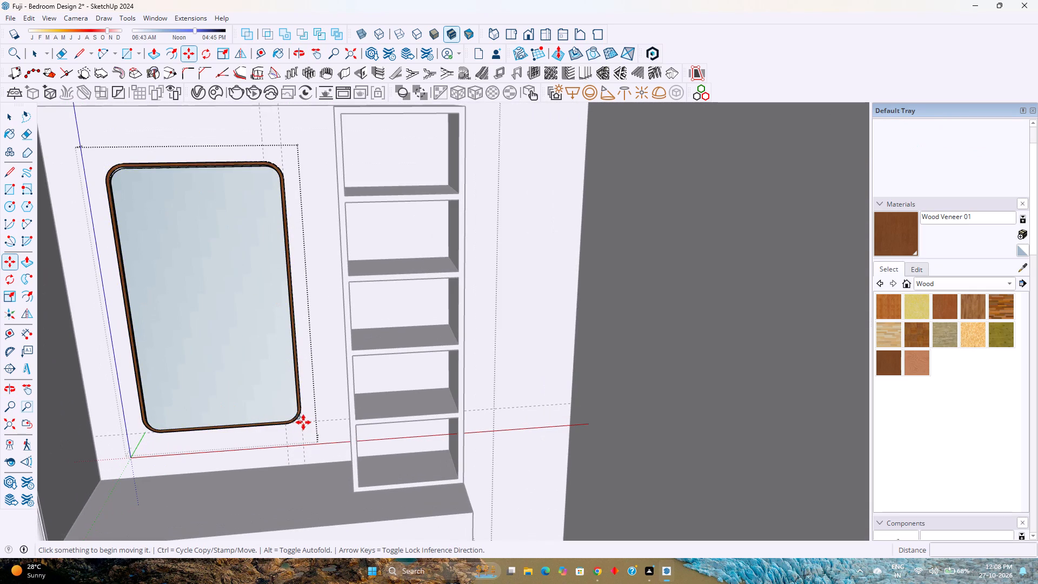
key("space")
left_click(295, 387)
scroll(300, 413, "up", 3)
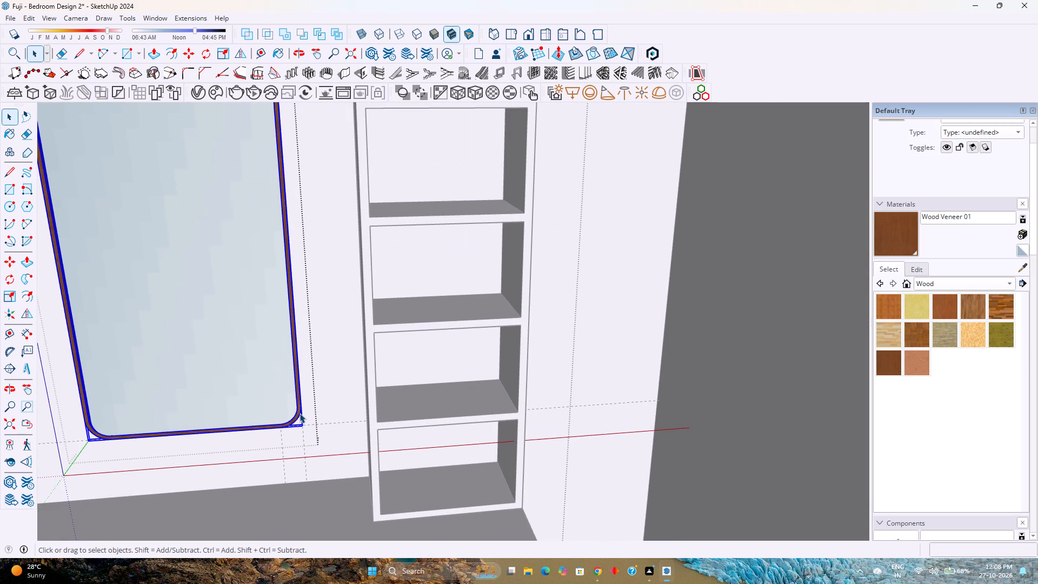
key("m")
scroll(300, 424, "up", 8)
middle_click_drag(300, 424, 270, 434)
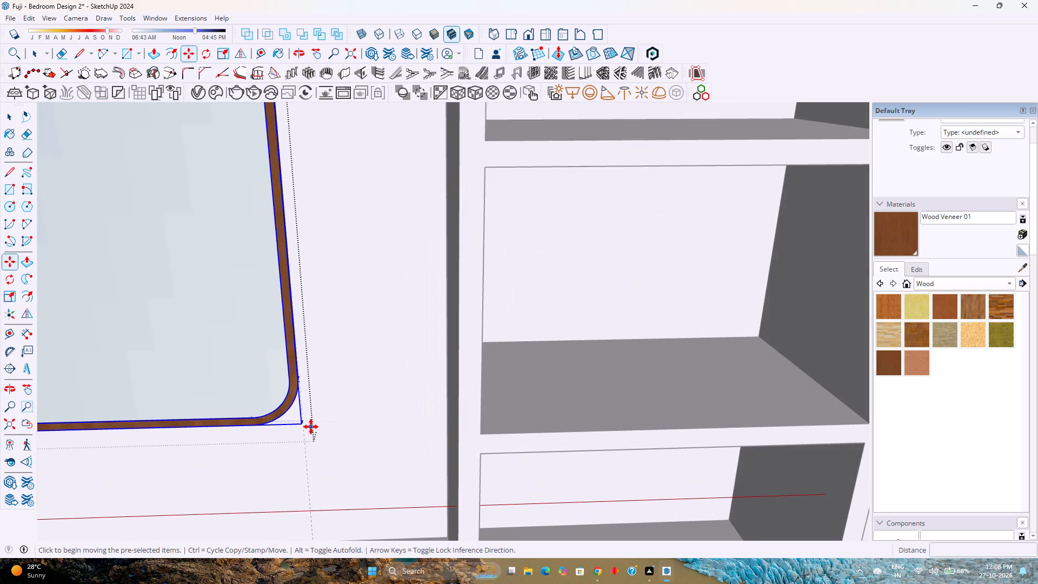
scroll(304, 423, "up", 12)
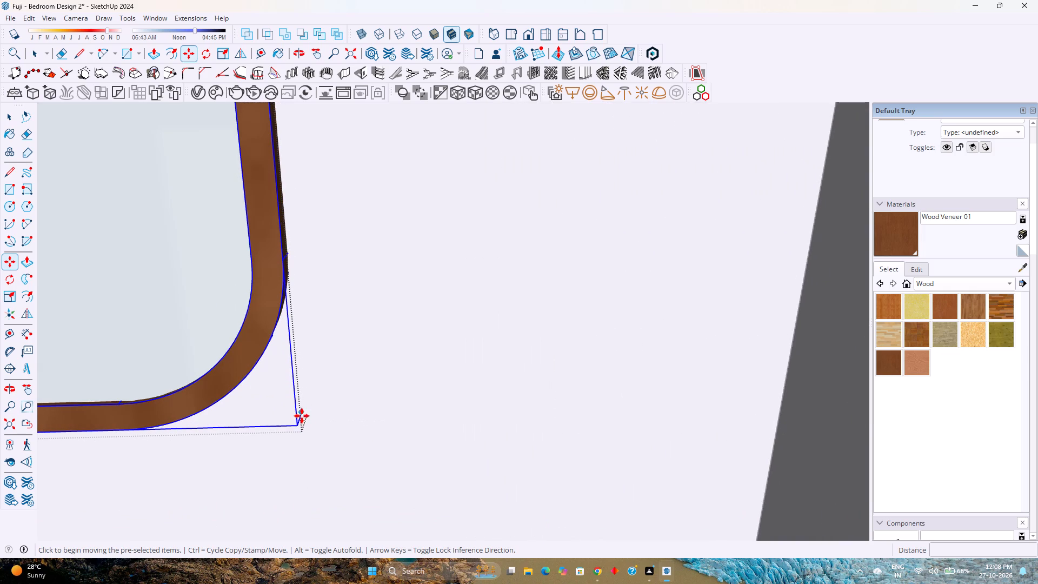
scroll(302, 414, "up", 10)
middle_click_drag(303, 414, 259, 426)
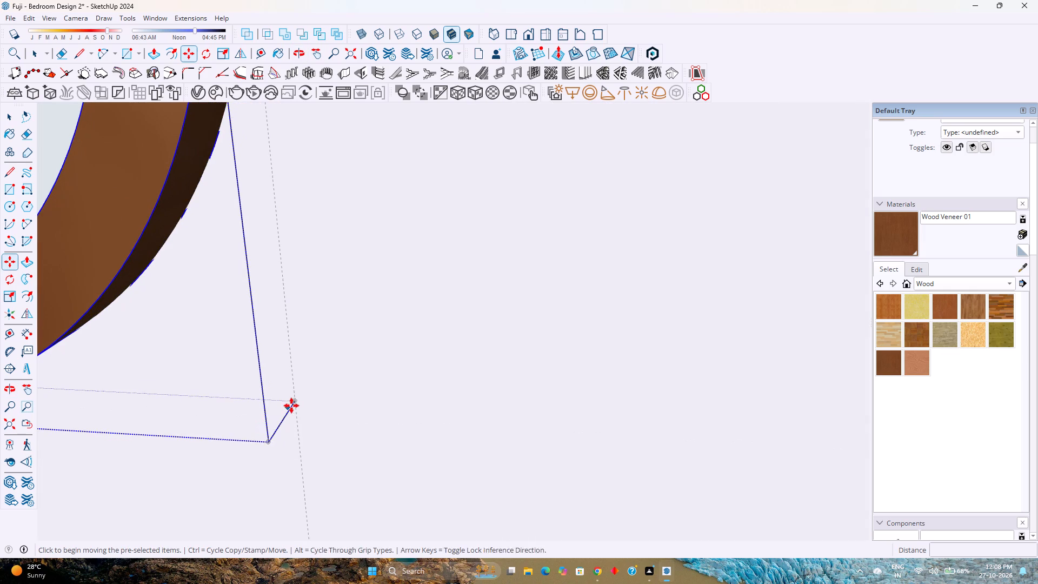
left_click(296, 403)
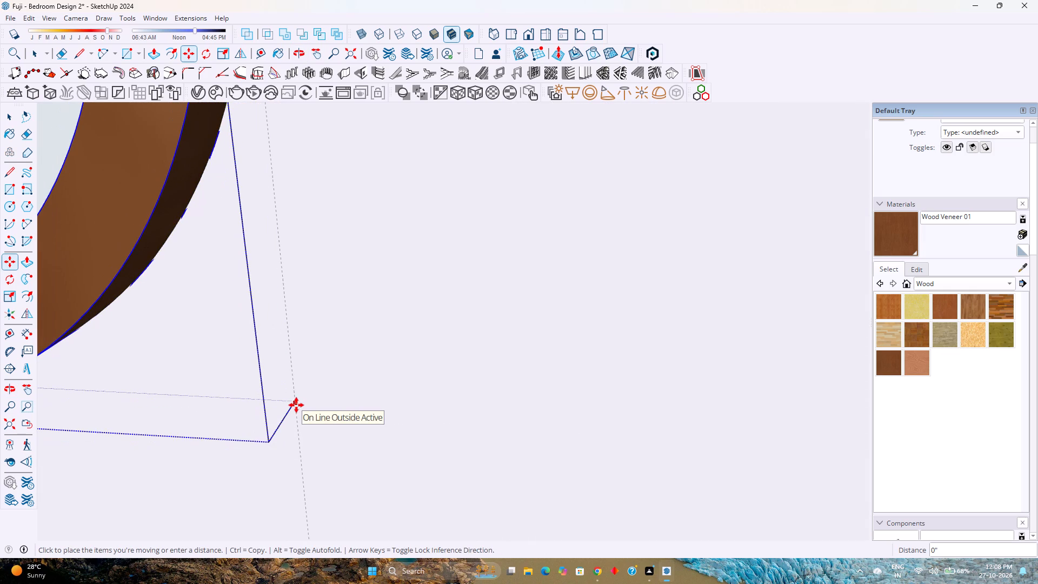
left_click(296, 405)
left_click(294, 402)
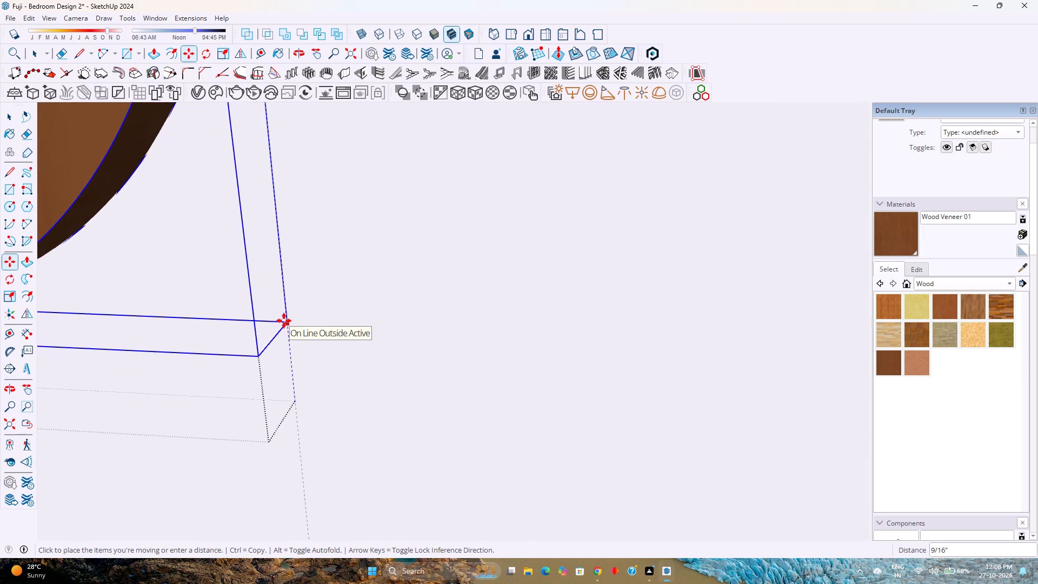
key("Up")
type("7'")
key("Return")
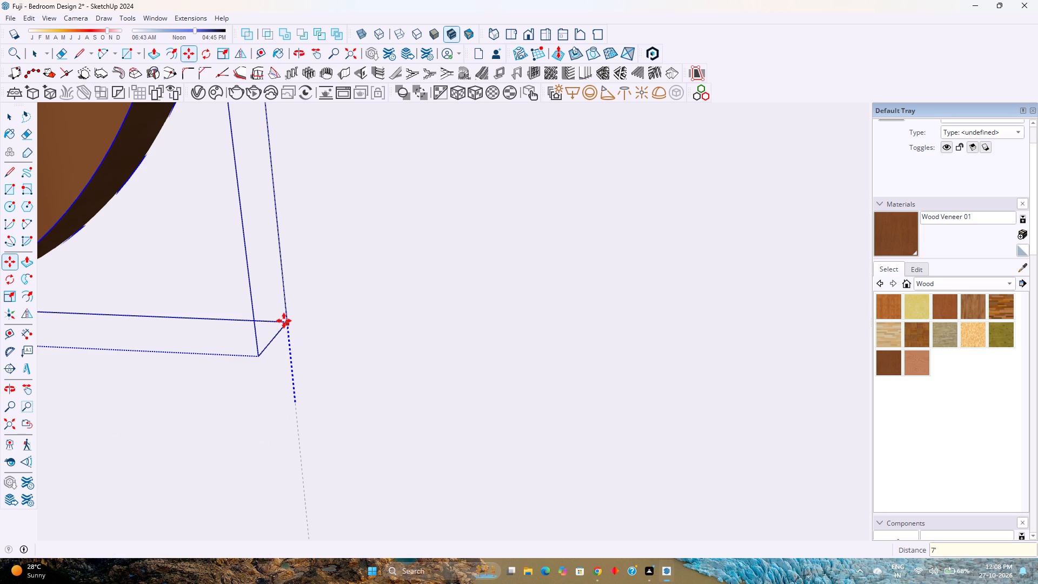
key("space")
Save the bedroom model.
scroll(285, 321, "down", 11)
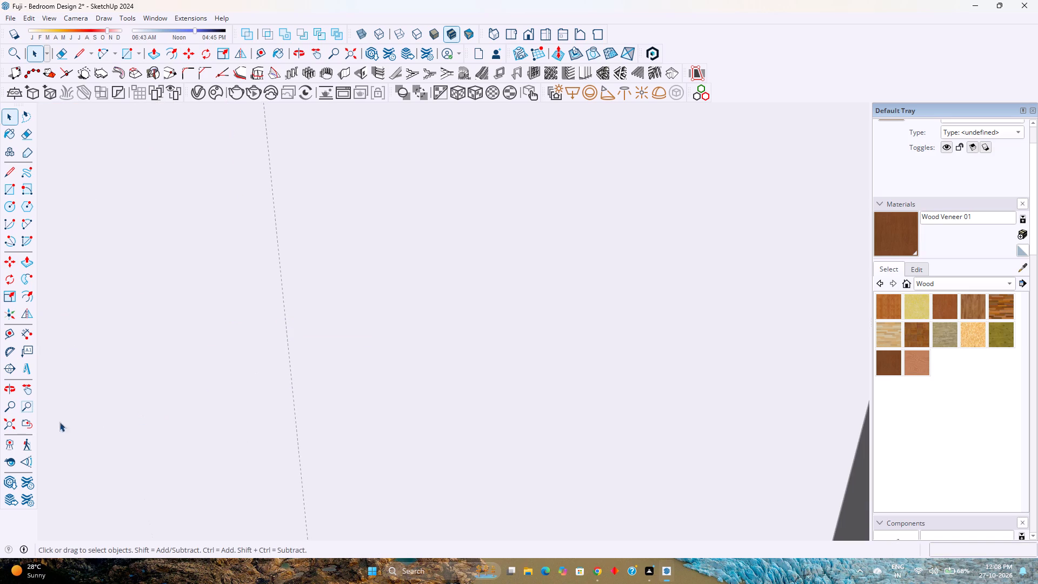
left_click(15, 429)
middle_click_drag(571, 234, 569, 366, "shift")
middle_click_drag(574, 359, 296, 367)
middle_click(292, 366)
key("ctrl+s")
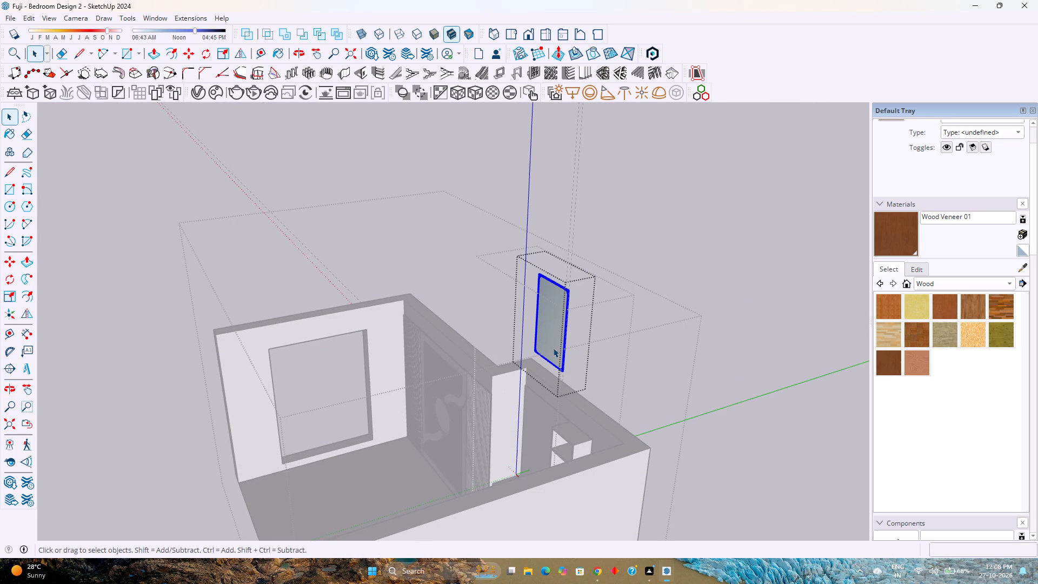
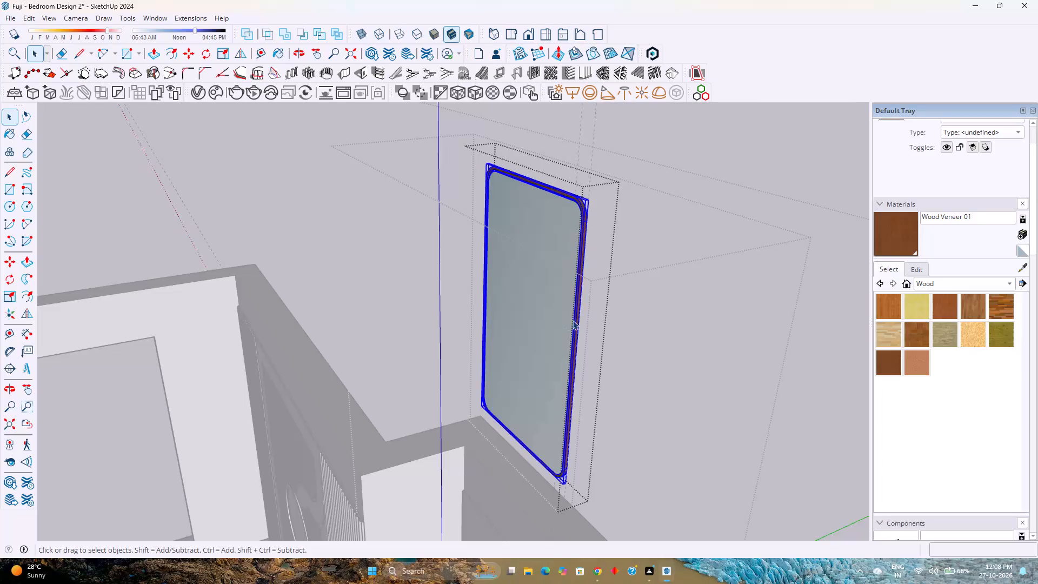
Open the framed mirror for editing and offset the frame's back rim face inward by 1/2".
scroll(577, 319, "up", 1)
middle_click_drag(577, 319, 145, 323)
middle_click(145, 323)
left_click(616, 364)
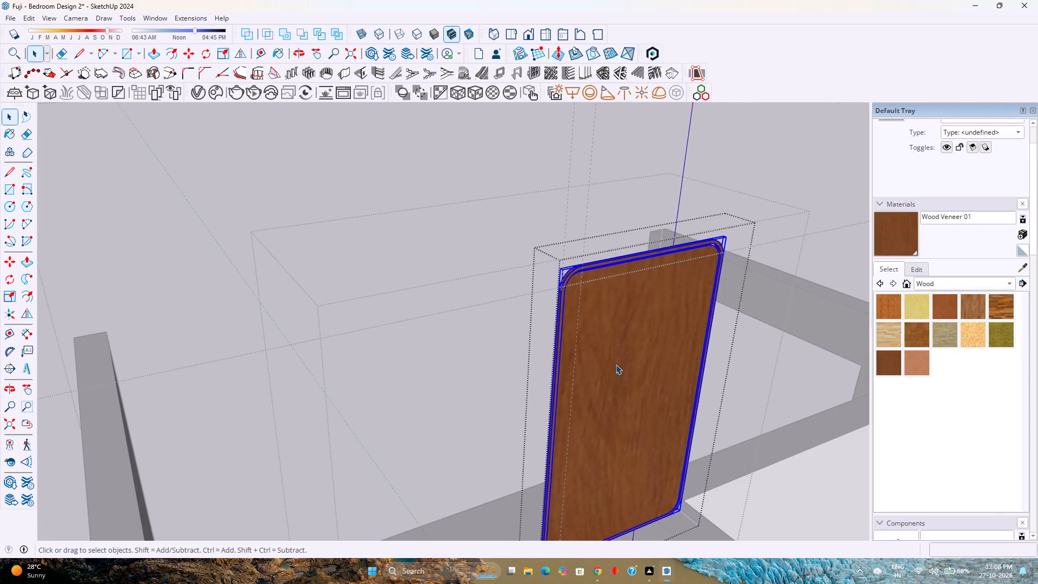
double_click(617, 369)
scroll(617, 369, "up", 3)
left_click(617, 369)
scroll(617, 369, "up", 1)
middle_click_drag(617, 369, 420, 348)
scroll(768, 324, "up", 8)
middle_click_drag(775, 316, 656, 316)
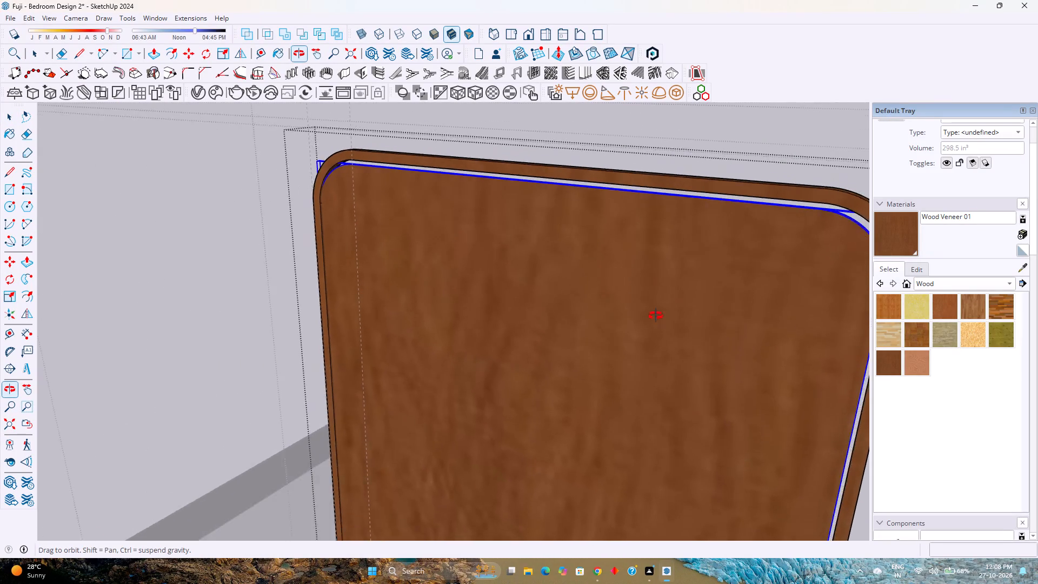
middle_click_drag(656, 316, 570, 336)
scroll(617, 346, "down", 2)
middle_click_drag(617, 346, 523, 359, "shift")
middle_click_drag(517, 360, 578, 355)
scroll(742, 271, "up", 8)
left_click(708, 297)
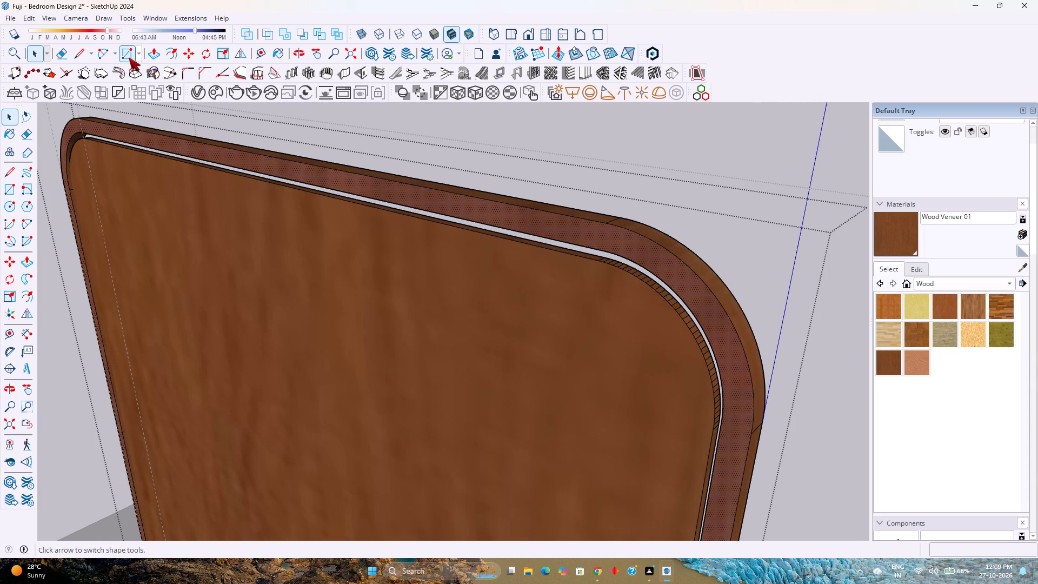
left_click(172, 51)
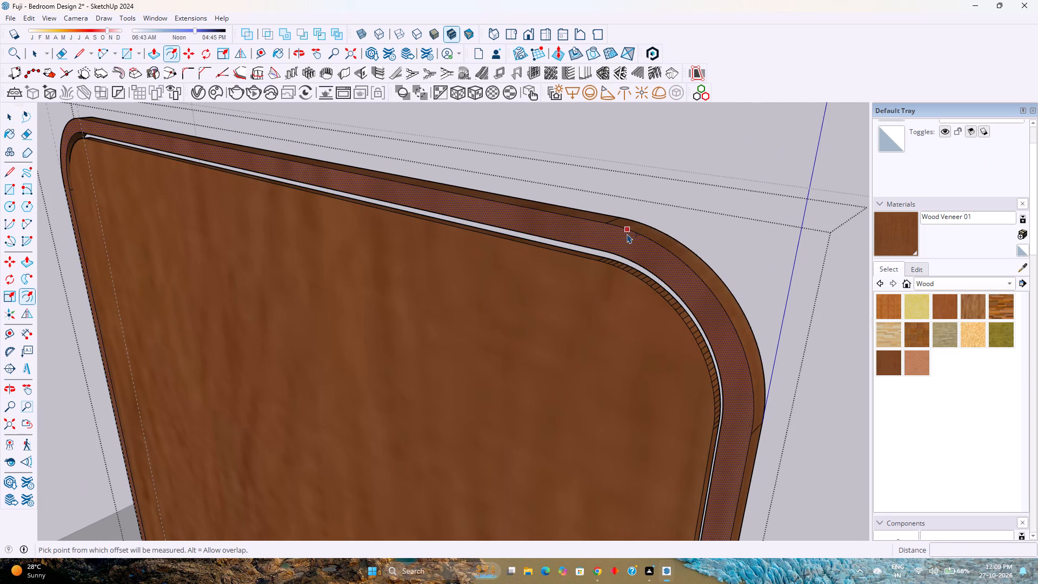
left_click(627, 234)
left_click(621, 254)
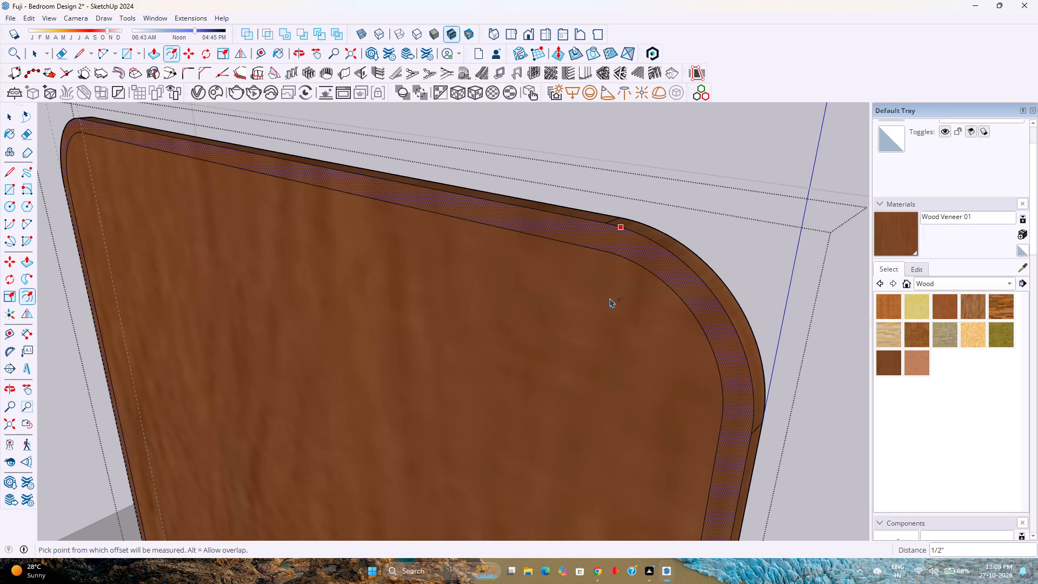
Delete the inner outline's first upper corner arc, its top edge and the adjoining side edge from the frame's back.
key("space")
left_click(674, 295)
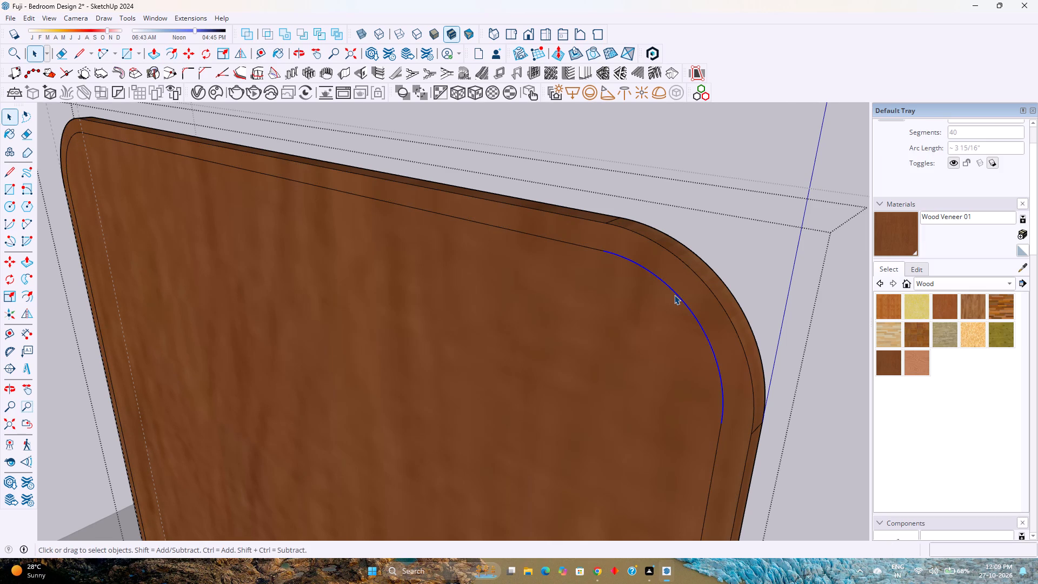
key("Delete")
left_click(582, 249)
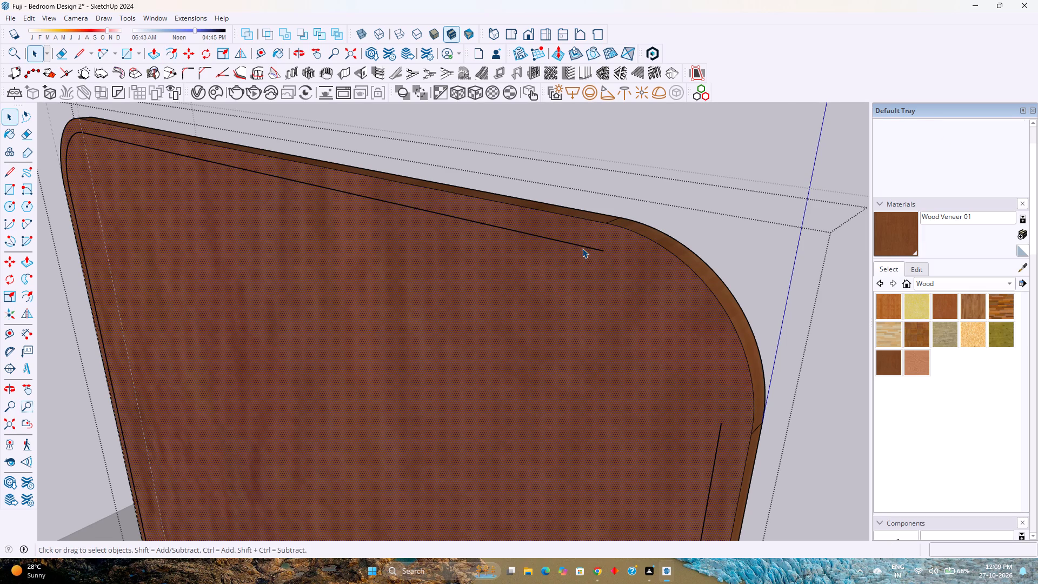
left_click(582, 248)
left_click(594, 248)
key("Delete")
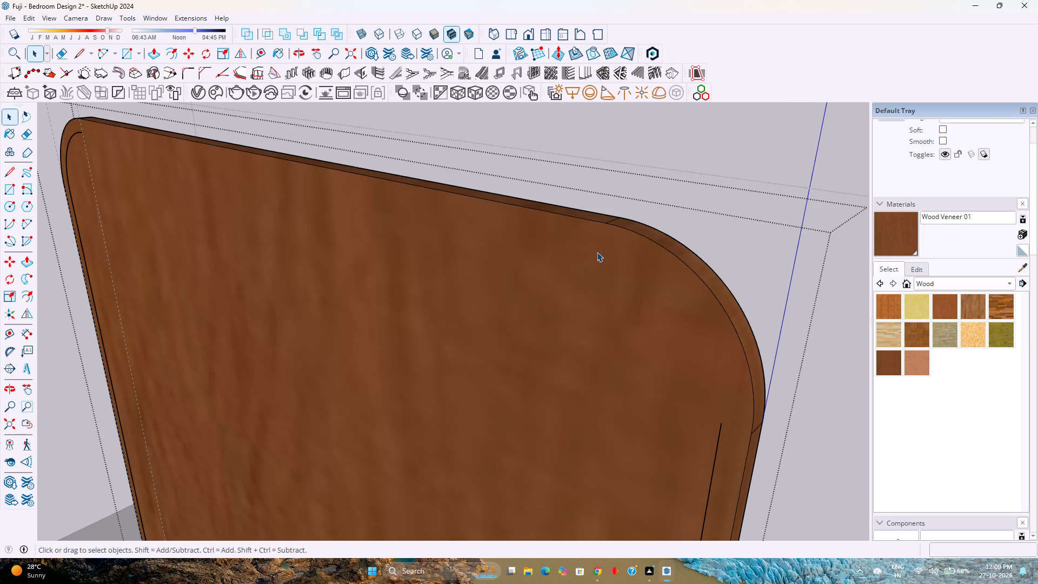
left_click(720, 432)
key("Delete")
Delete the inner outline's other upper corner arc and remaining side edge from the frame's back.
middle_click_drag(723, 429, 344, 412)
scroll(609, 400, "down", 3)
middle_click_drag(630, 400, 682, 386)
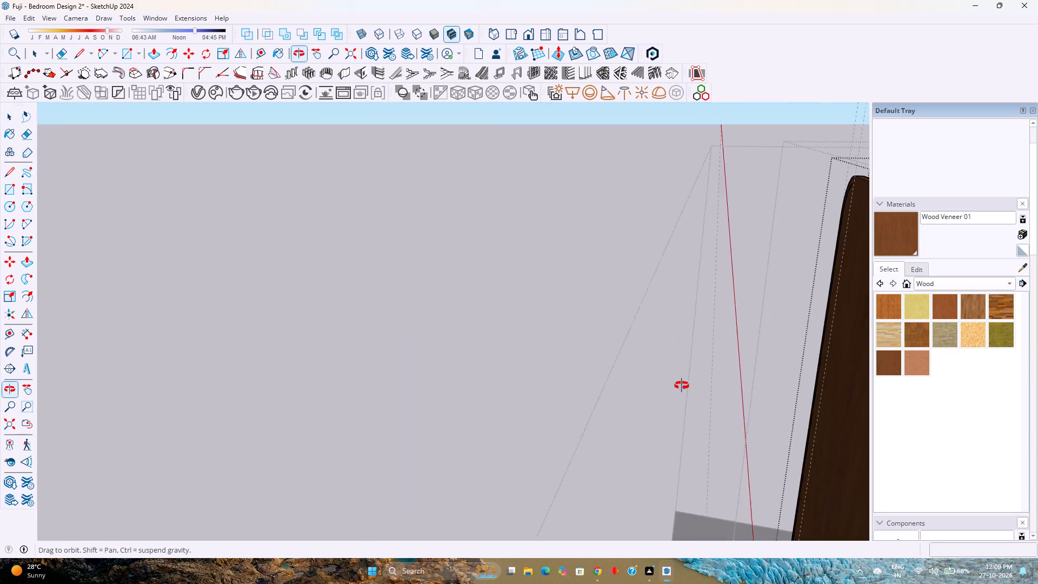
middle_click_drag(682, 386, 686, 387)
middle_click(687, 387)
scroll(702, 389, "down", 2)
middle_click_drag(693, 370, 518, 321, "shift")
middle_click_drag(522, 324, 669, 365)
middle_click_drag(671, 364, 676, 363)
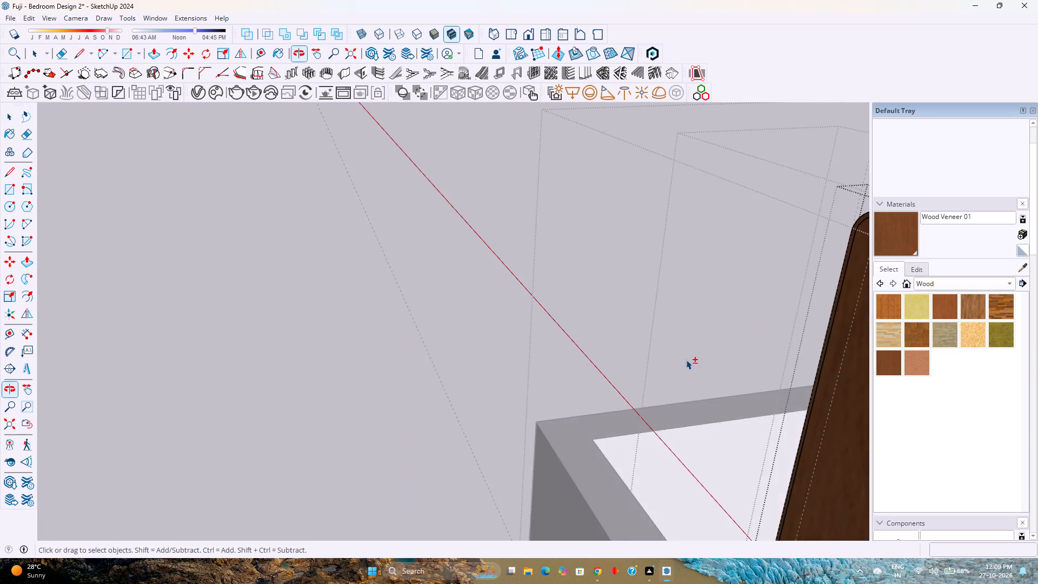
middle_click_drag(686, 360, 431, 322, "shift")
middle_click_drag(431, 322, 783, 311)
scroll(309, 273, "up", 2)
scroll(223, 232, "up", 2)
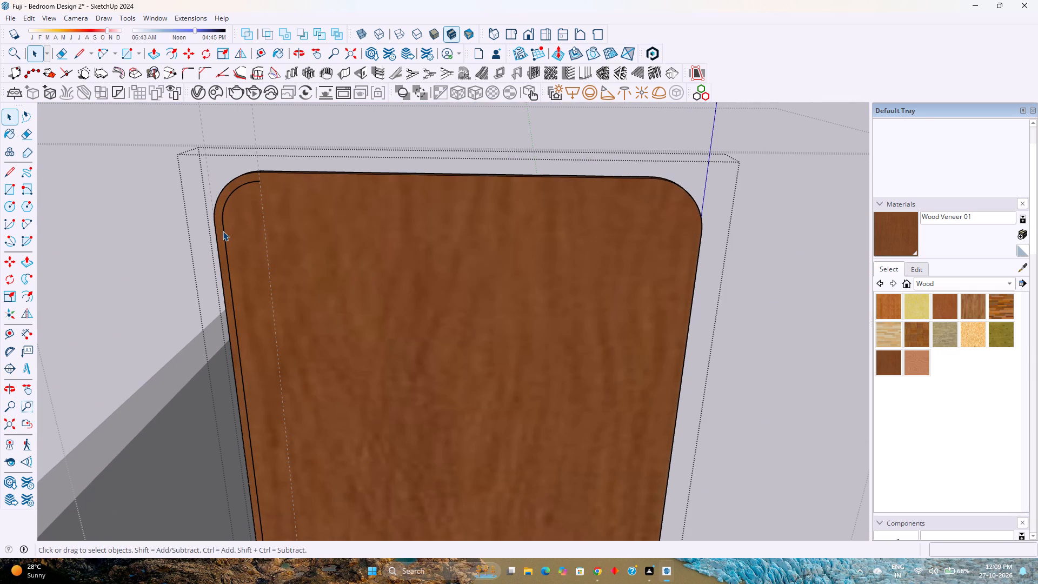
left_click(229, 196)
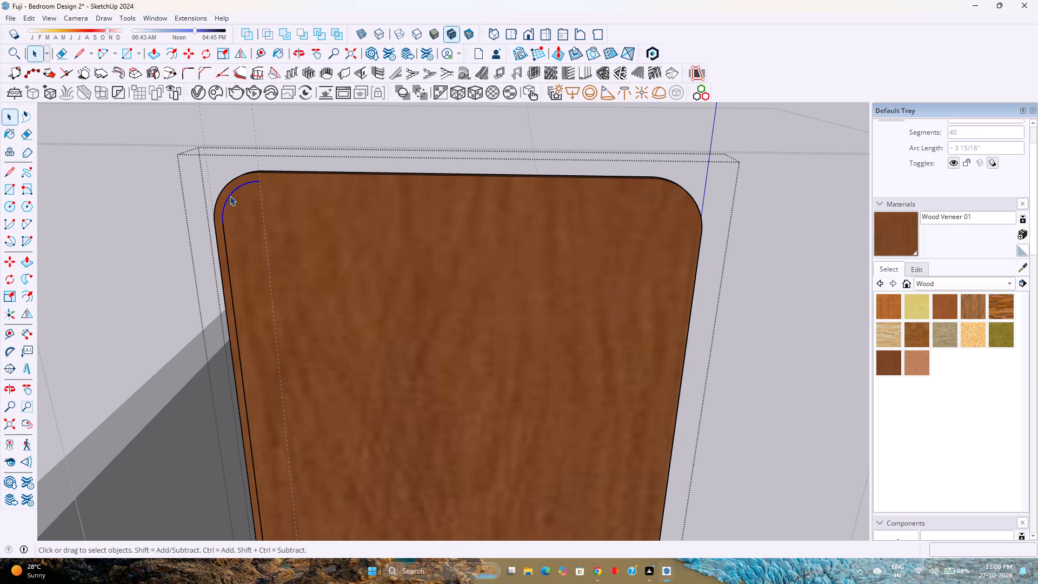
key("Delete")
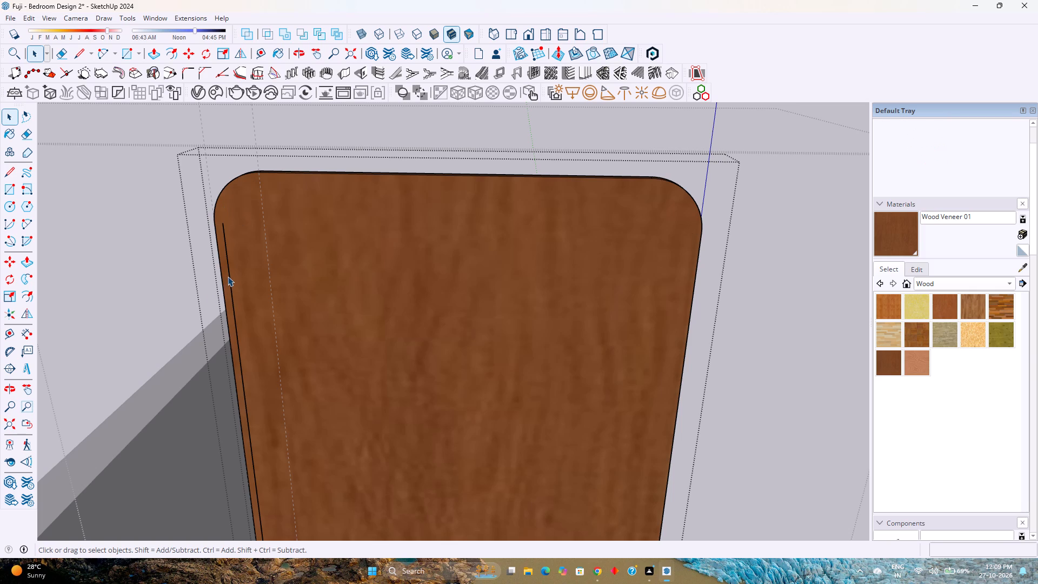
left_click(229, 276)
key("Delete")
Erase the inner outline's bottom edge and both lower corner arcs from the frame's back face.
scroll(250, 279, "down", 7)
middle_click_drag(322, 382, 321, 362, "shift")
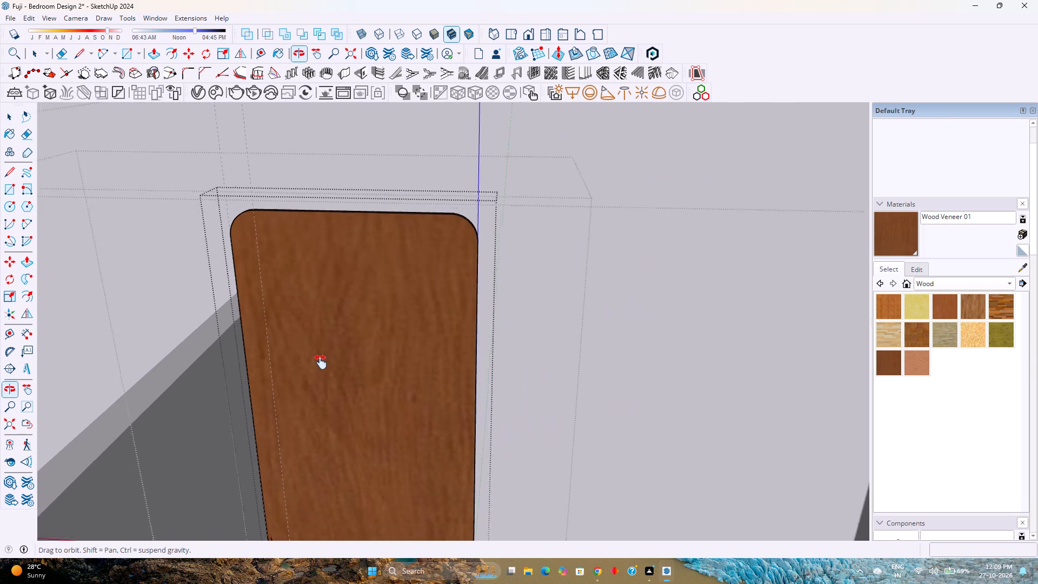
middle_click_drag(321, 362, 389, 245, "shift")
scroll(517, 453, "up", 7)
key("e")
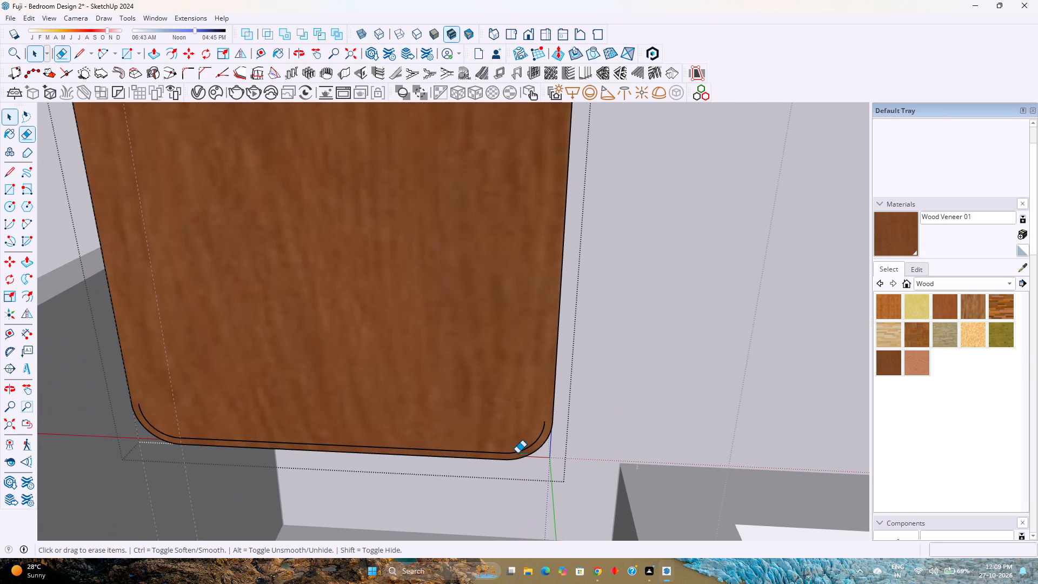
left_click(528, 447)
left_click(490, 453)
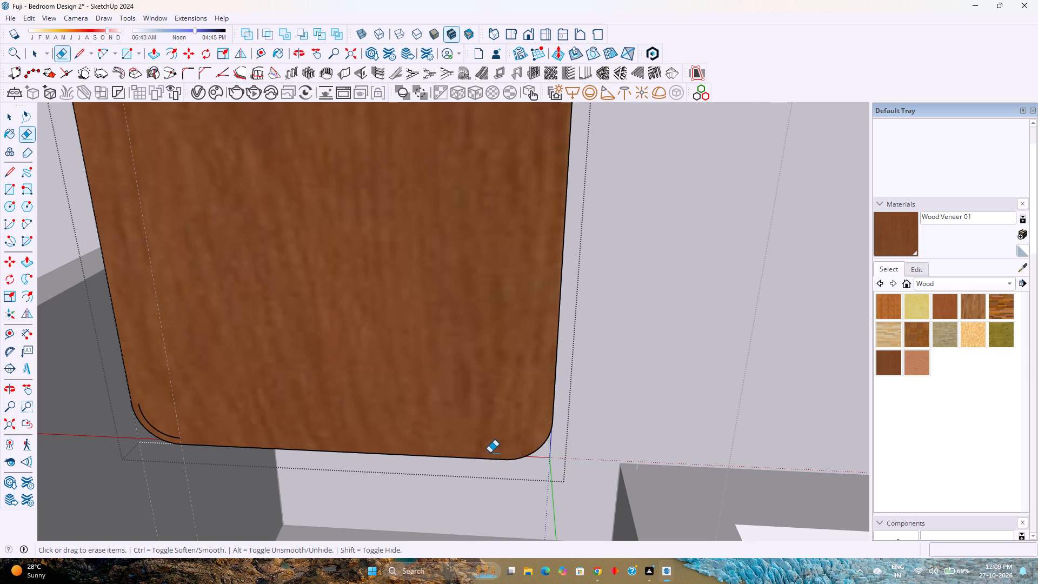
left_click(147, 420)
key("space")
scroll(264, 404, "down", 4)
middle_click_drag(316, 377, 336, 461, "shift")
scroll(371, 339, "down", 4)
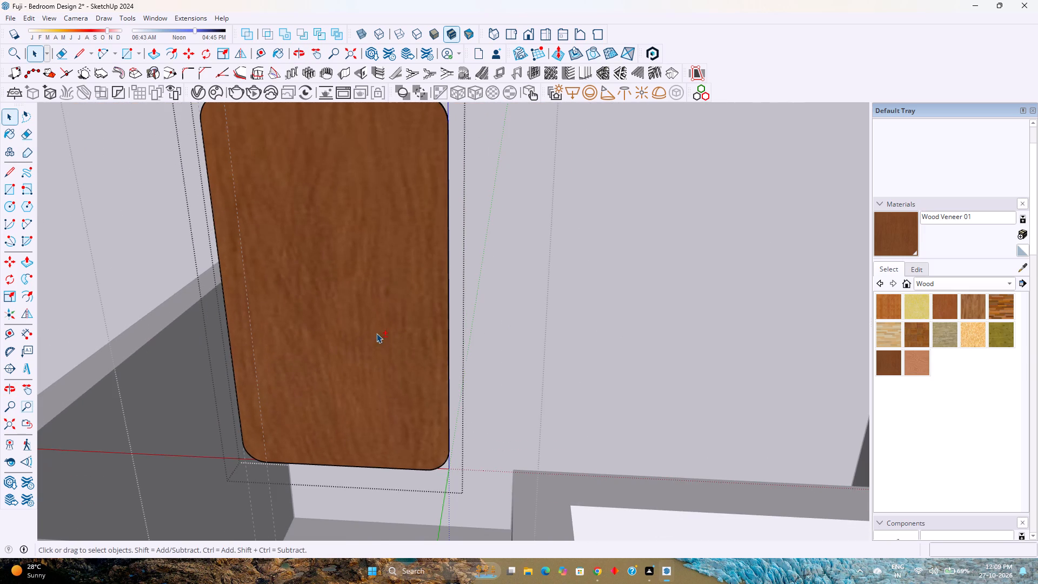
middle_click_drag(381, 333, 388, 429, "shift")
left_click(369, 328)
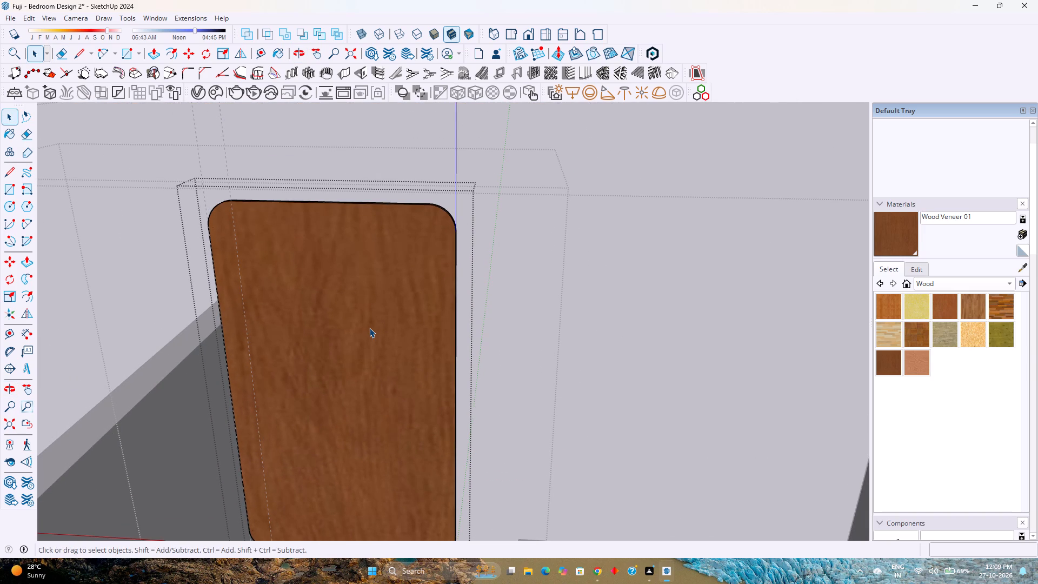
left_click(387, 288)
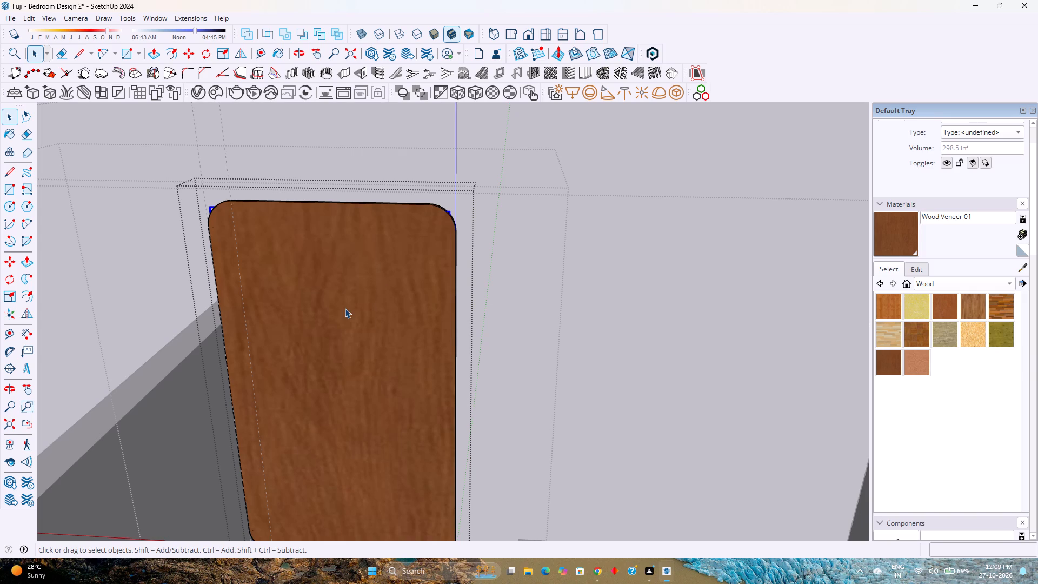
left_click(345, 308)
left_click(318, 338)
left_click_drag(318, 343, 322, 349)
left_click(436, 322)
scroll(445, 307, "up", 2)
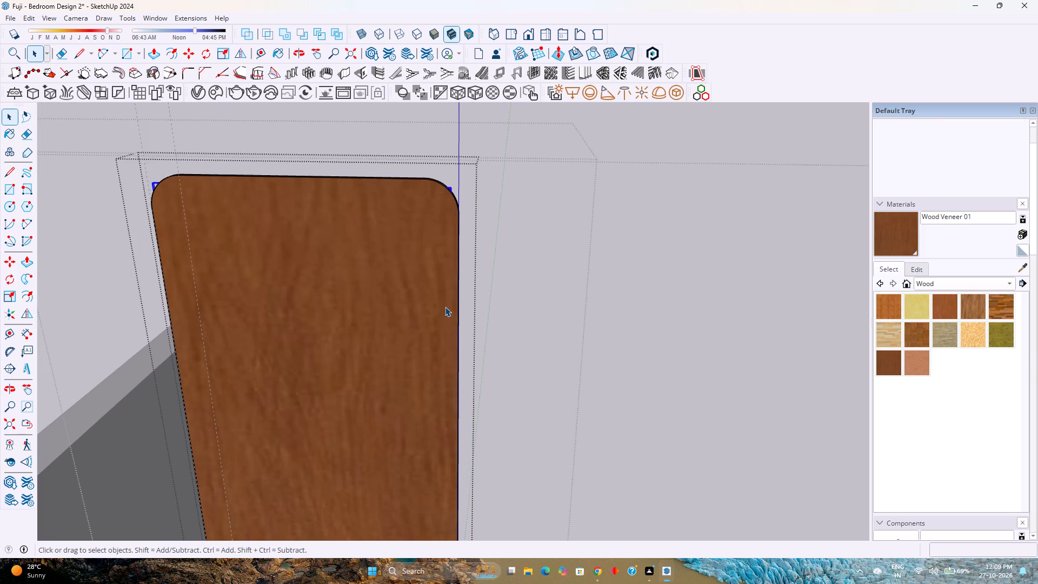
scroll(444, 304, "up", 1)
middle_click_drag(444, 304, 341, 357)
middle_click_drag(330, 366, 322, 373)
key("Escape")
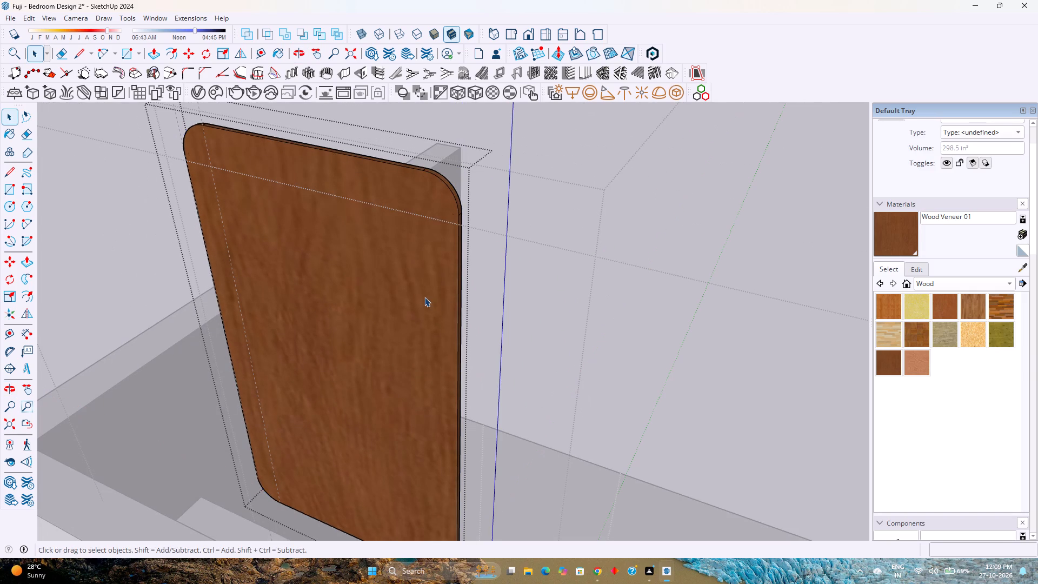
Reopen the mirror frame group and offset the back face's rounded outline inward by 1".
left_click(441, 284)
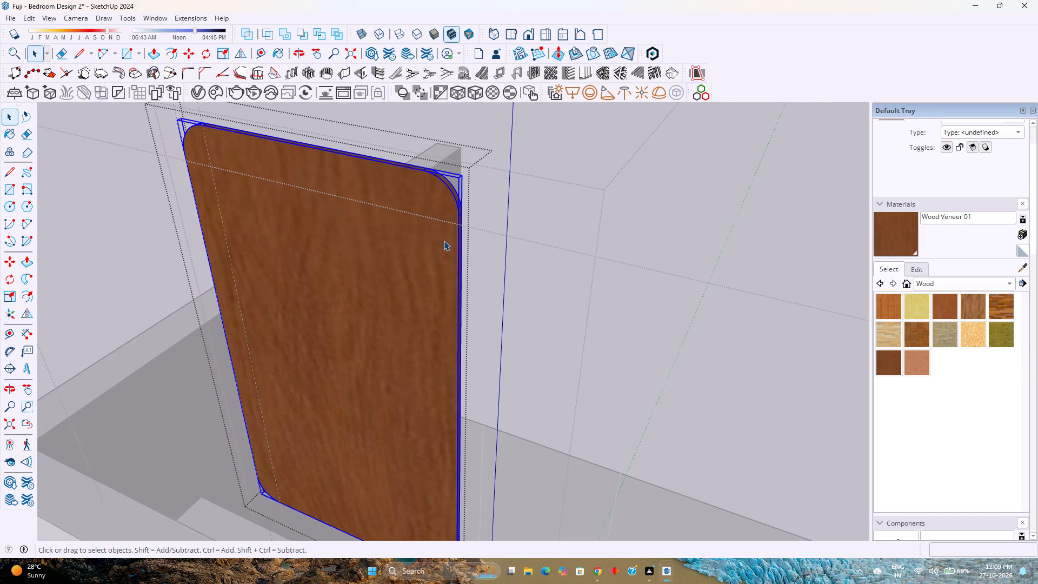
double_click(444, 241)
middle_click_drag(345, 275, 364, 261)
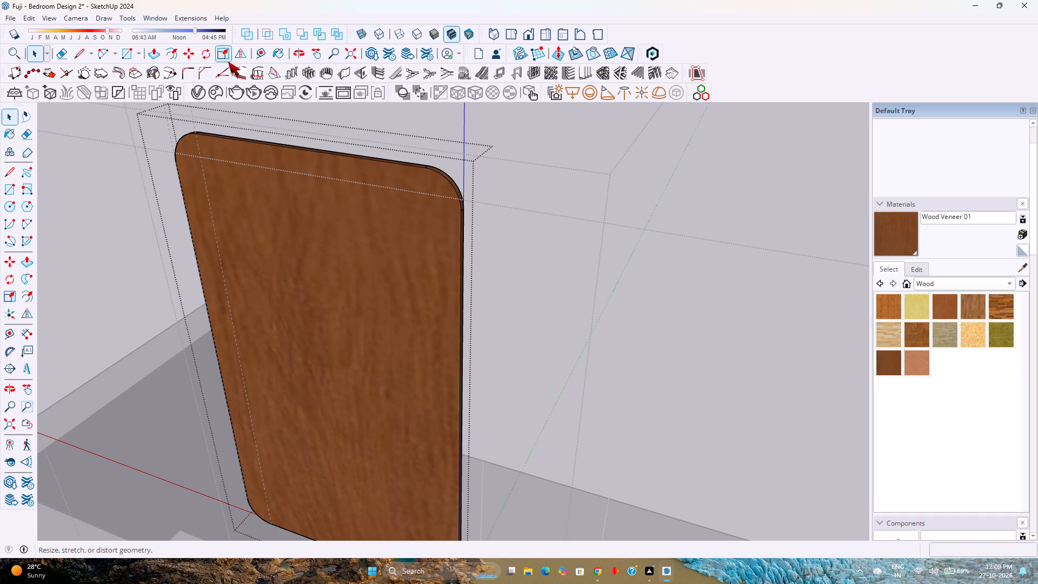
left_click(179, 55)
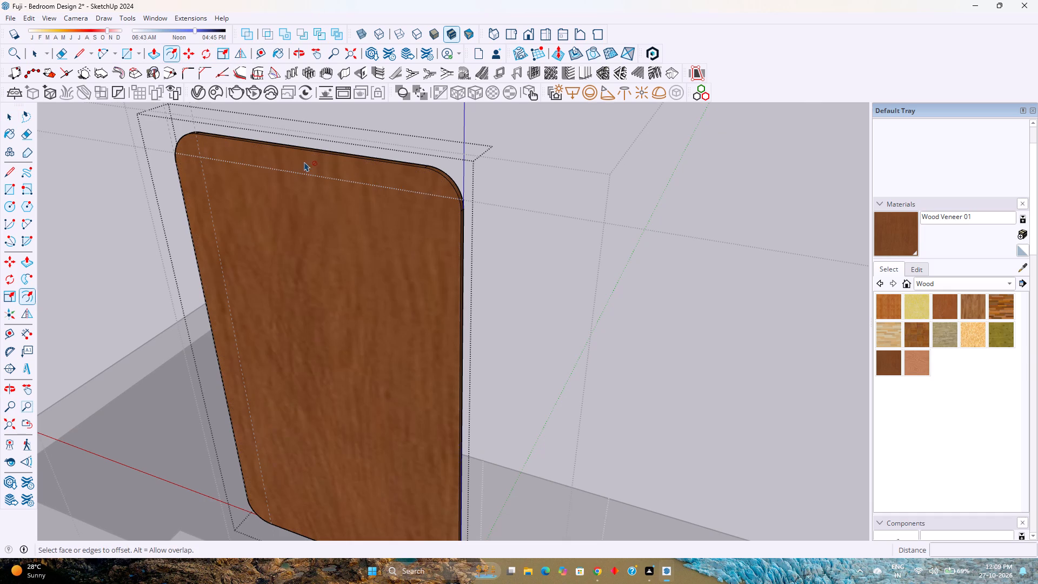
left_click(298, 153)
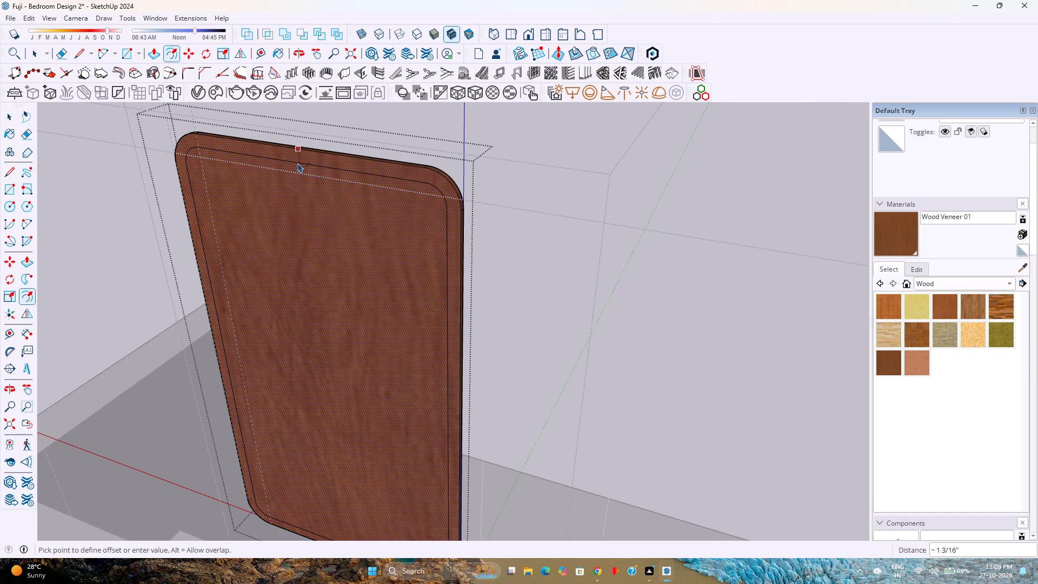
key("2")
key("Return")
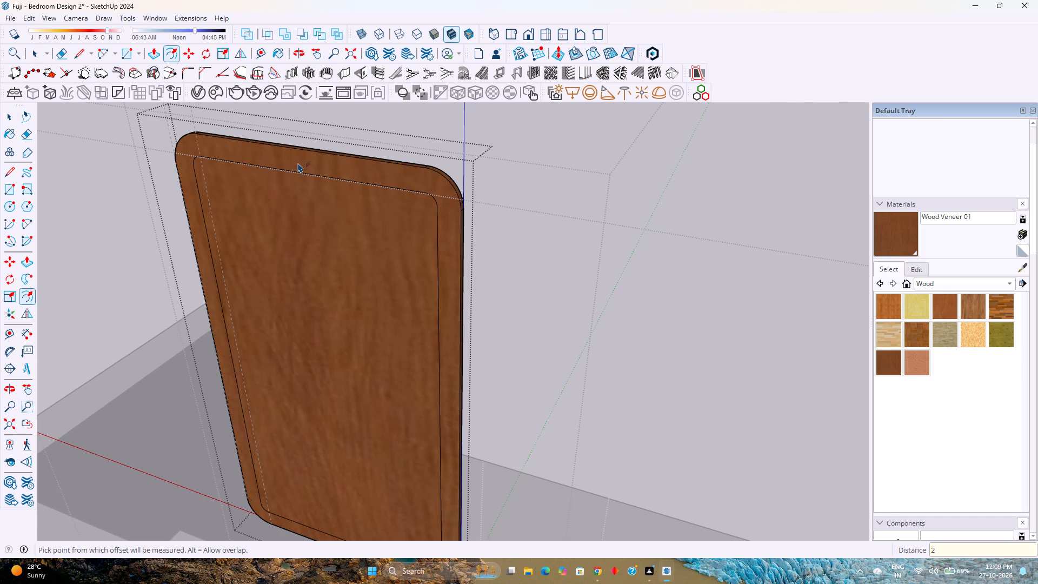
type("1'")
key("Return")
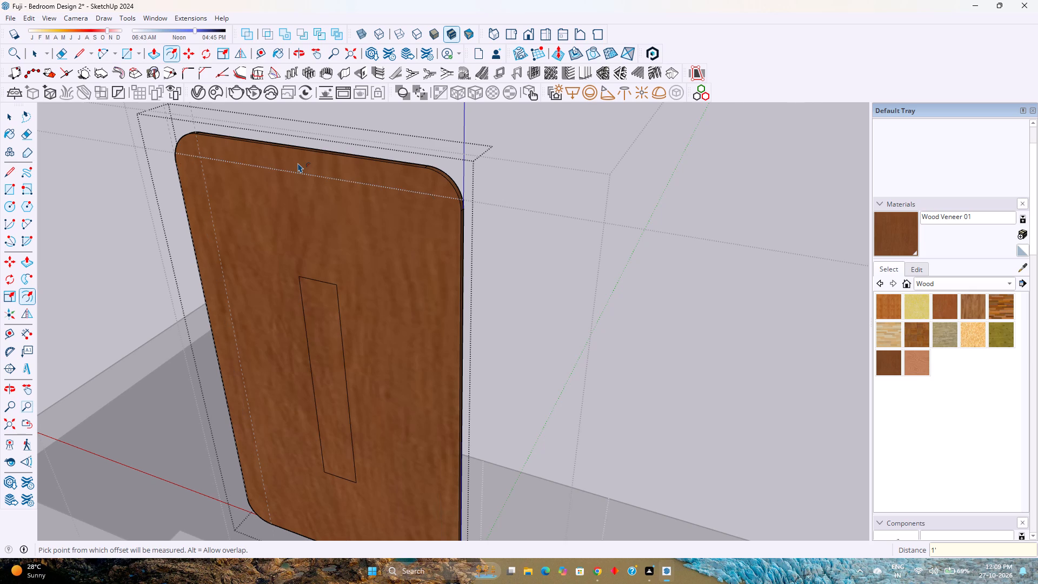
key("1")
key("Return")
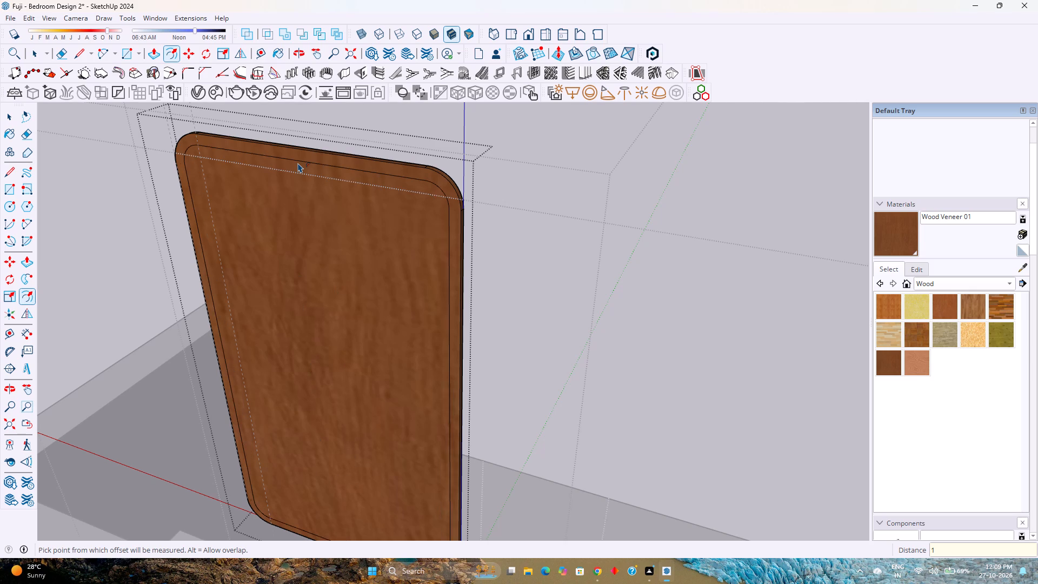
Offset the inner rounded outline on the back face outward by 0.5" to form a narrow strip.
scroll(307, 150, "up", 2)
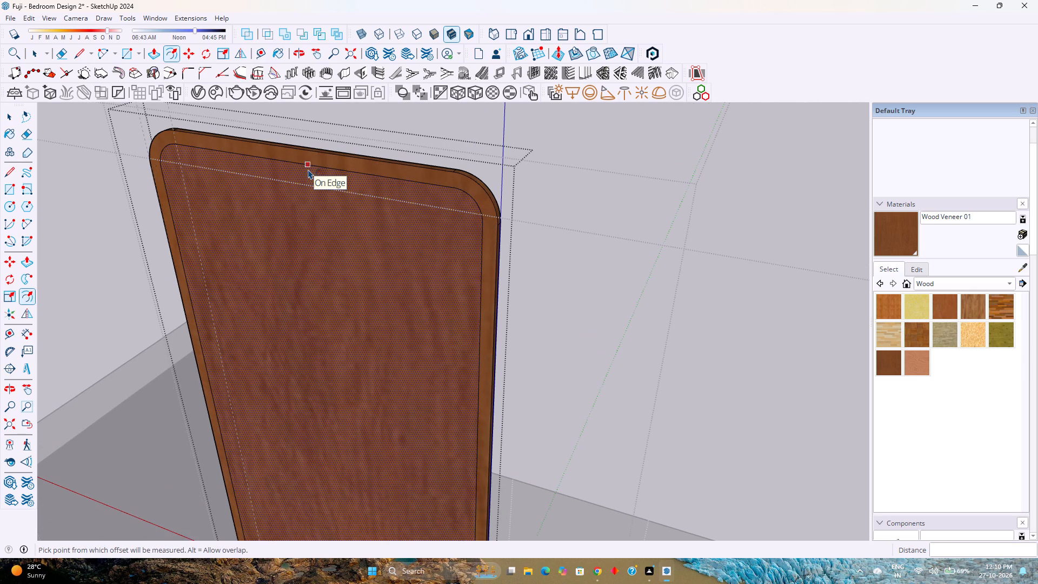
left_click(308, 169)
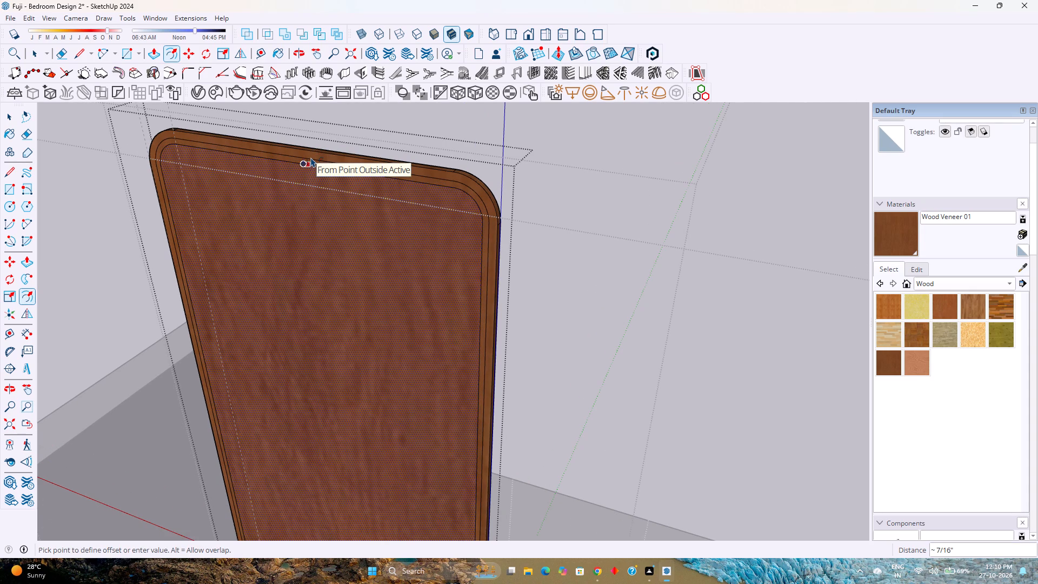
type("0.5")
key("Return")
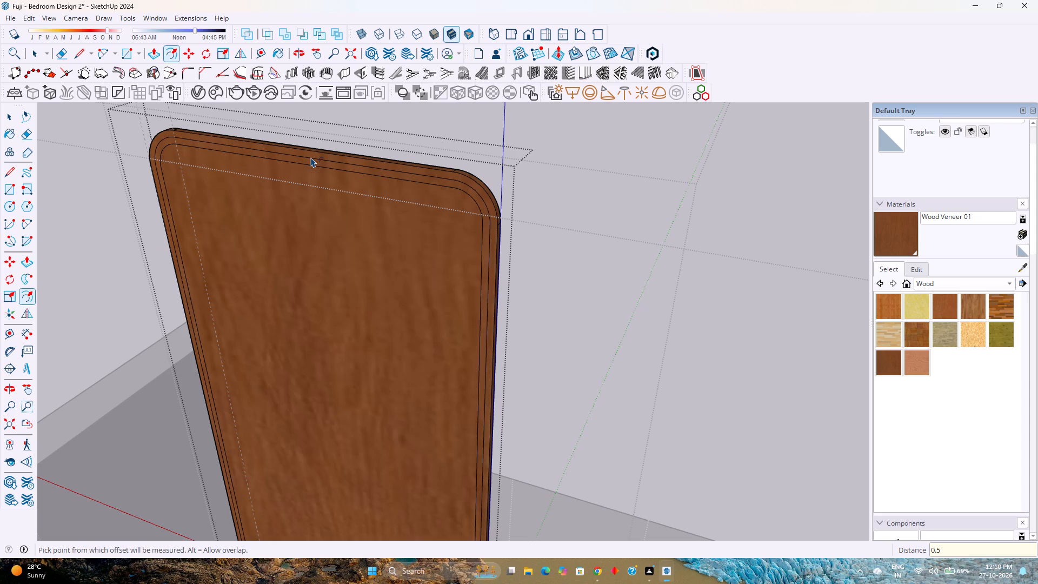
key("space")
Push/Pull the narrow strip between the two inner outlines on the mirror's back by 0.25".
scroll(428, 171, "up", 5)
left_click(437, 185)
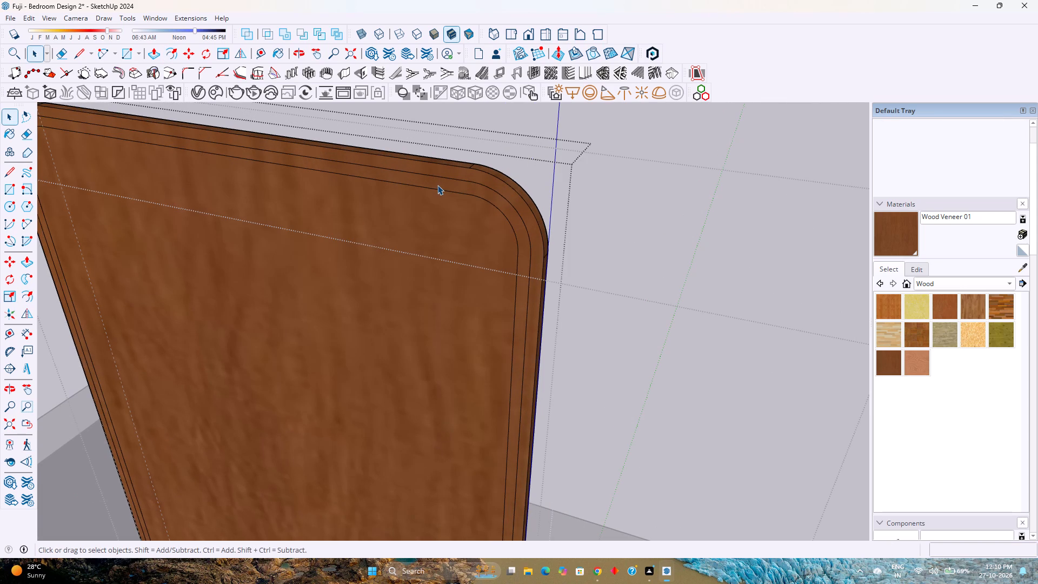
key("p")
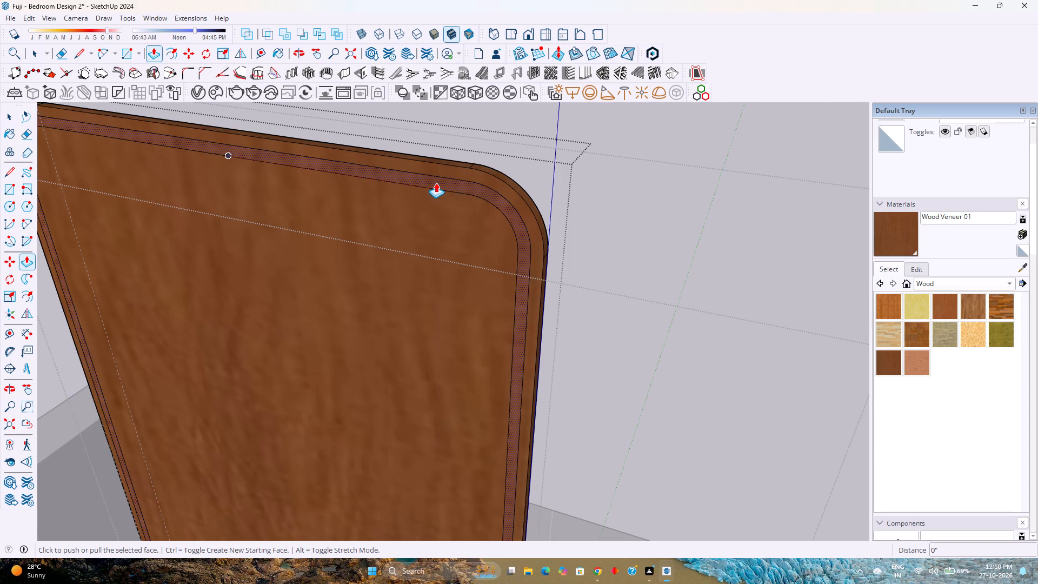
left_click(436, 183)
type("0.25")
key("Return")
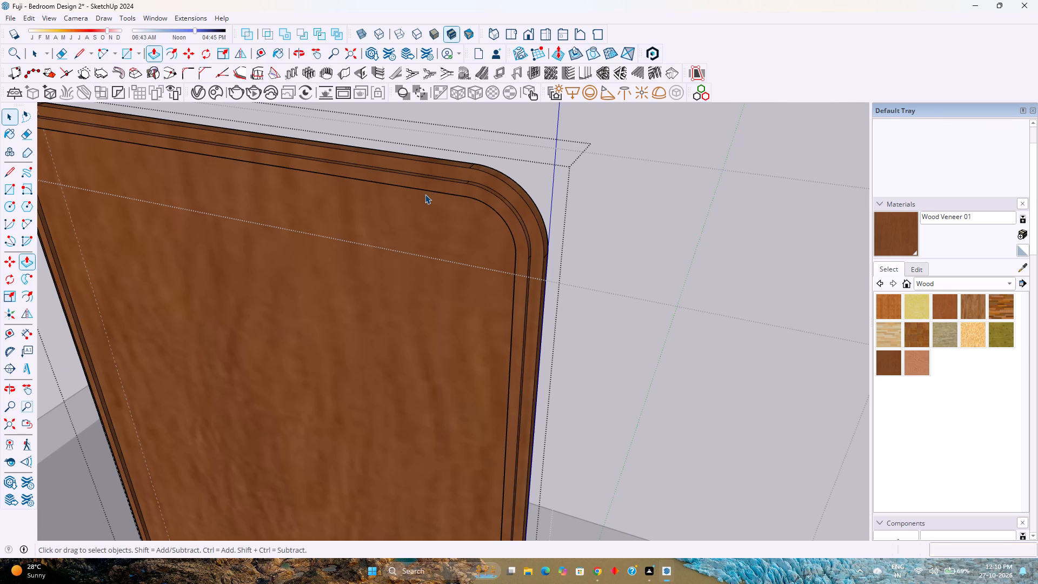
Undo the last Push/Pull and group the narrow strip between the two inner outlines with its edges.
key("space")
key("ctrl+z")
double_click(446, 184)
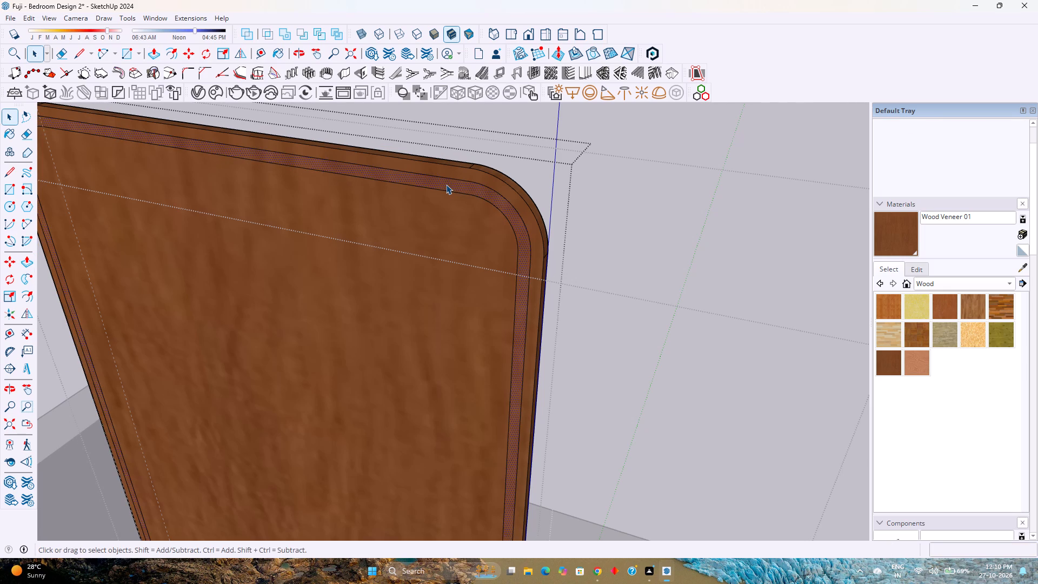
right_click(446, 184)
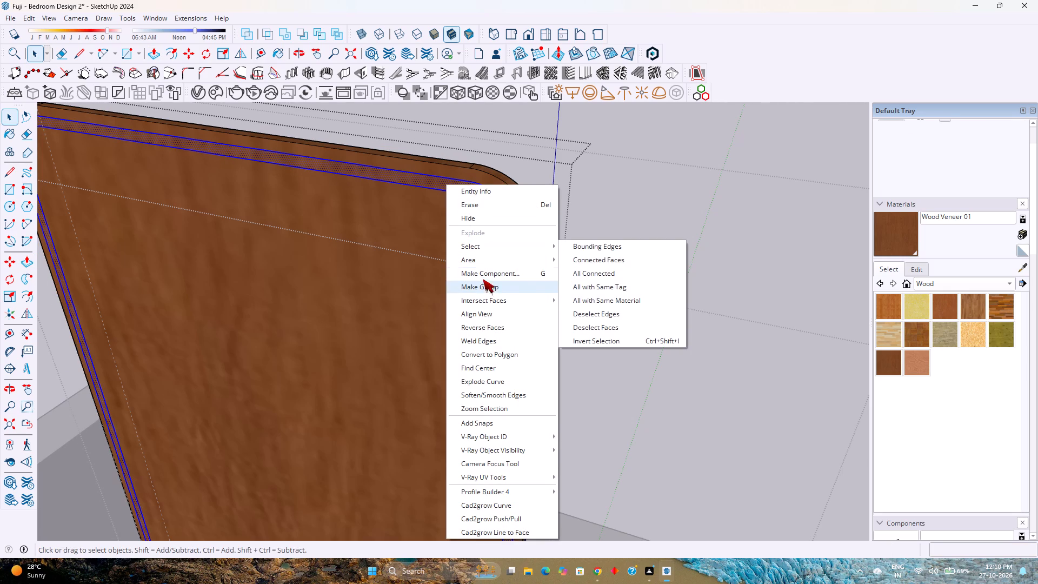
left_click(482, 288)
Open the strip group and Push/Pull its face outward by 0.25".
scroll(487, 214, "up", 2)
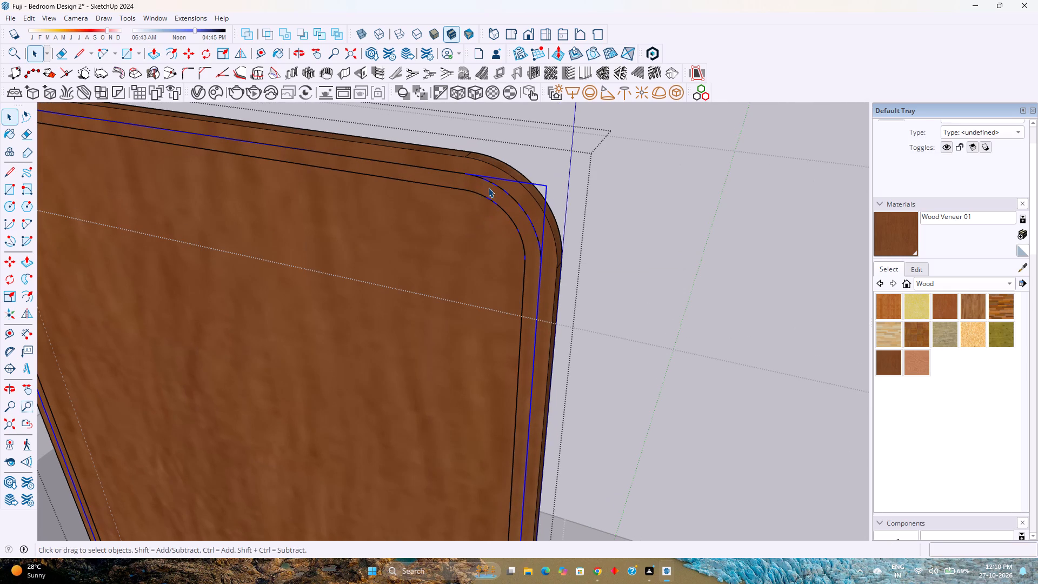
double_click(479, 187)
scroll(479, 187, "up", 2)
key("p")
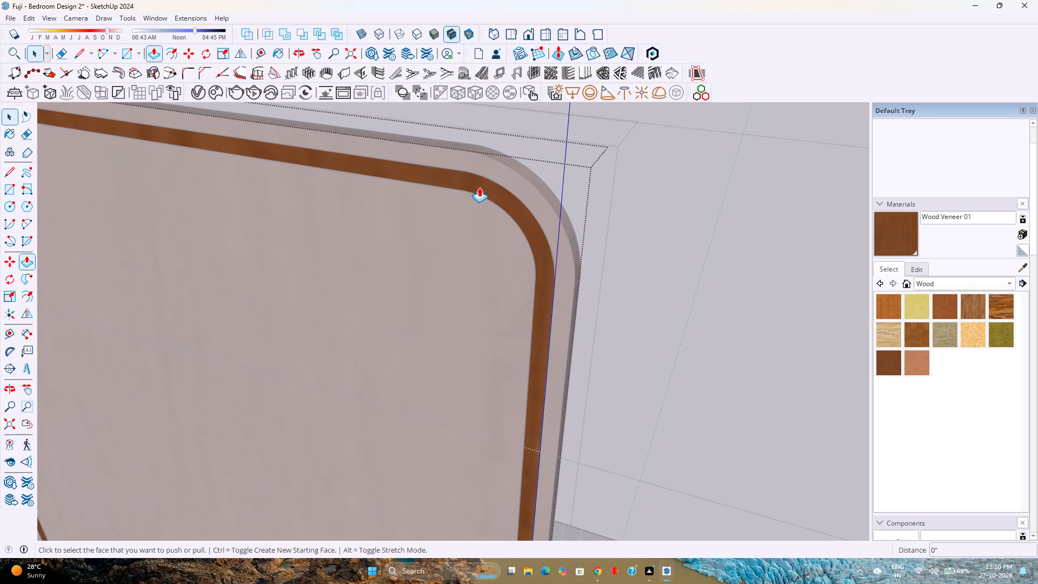
left_click(479, 187)
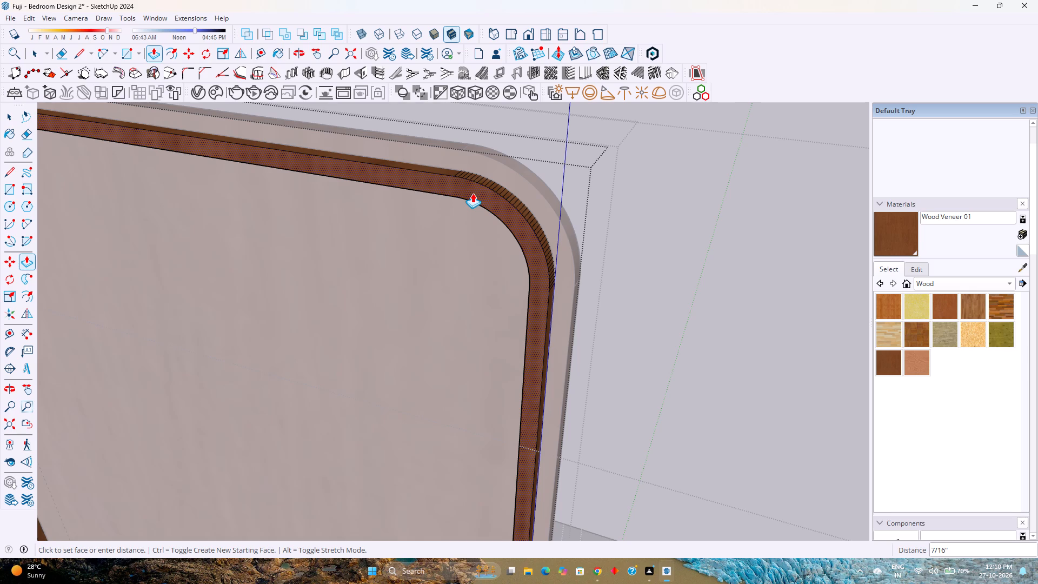
type("0.25")
key("Return")
key("space")
key("Escape")
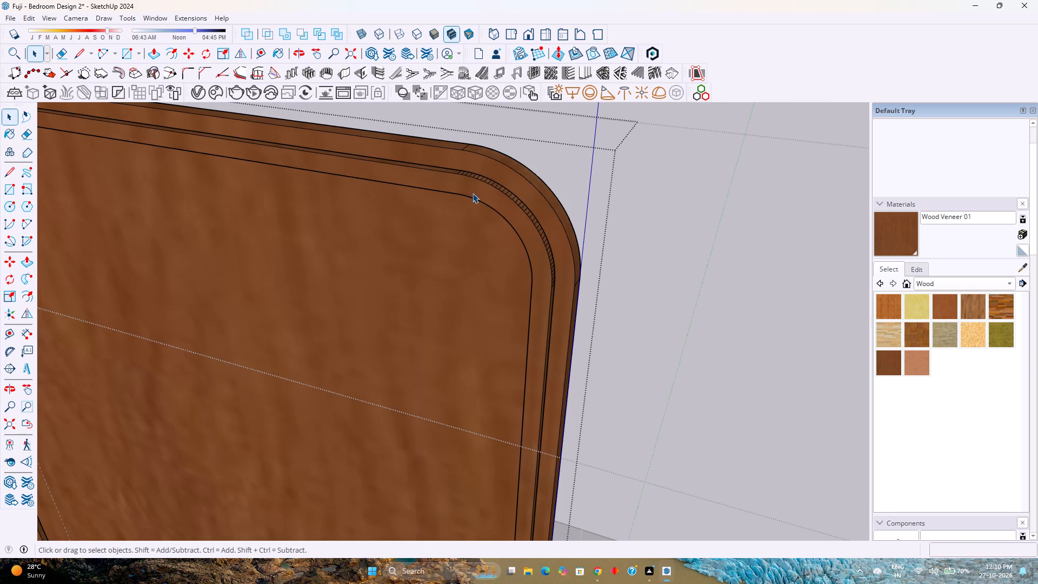
Apply the V-Ray material Bed Back Round Light to the strip group on the mirror's back.
left_click(514, 216)
scroll(514, 216, "up", 3)
middle_click_drag(514, 216, 289, 268)
middle_click(289, 268)
scroll(289, 268, "down", 3)
middle_click_drag(289, 268, 376, 263)
scroll(376, 263, "down", 1)
middle_click_drag(478, 256, 325, 226, "shift")
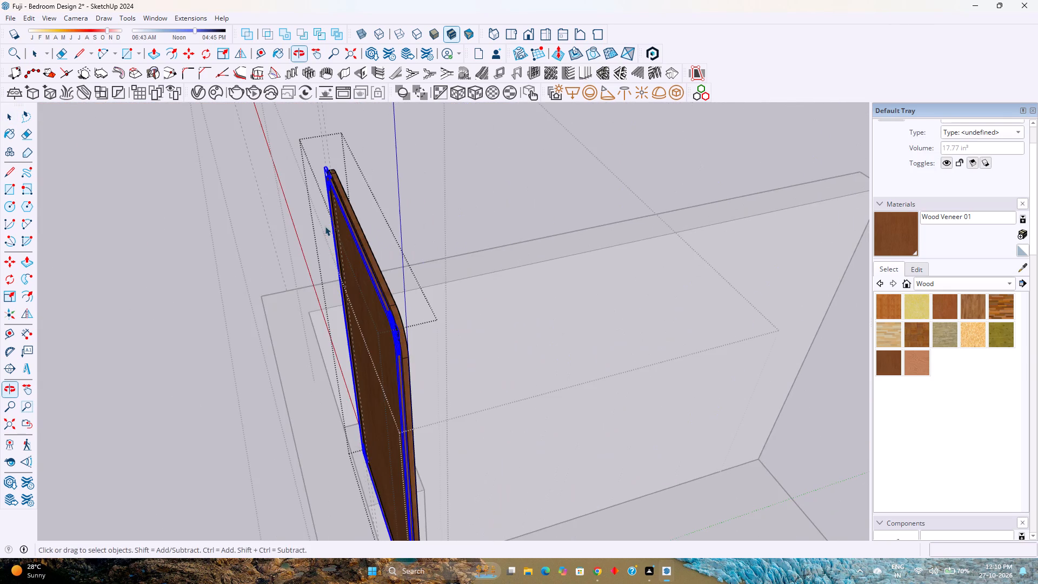
middle_click_drag(408, 361, 539, 306)
scroll(417, 336, "up", 8)
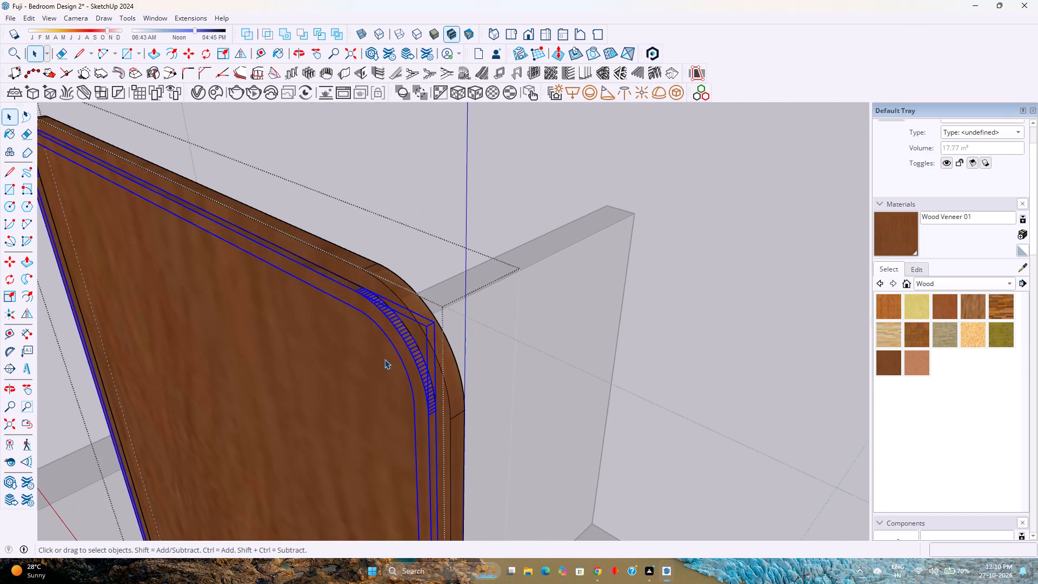
left_click(199, 89)
scroll(516, 421, "down", 3)
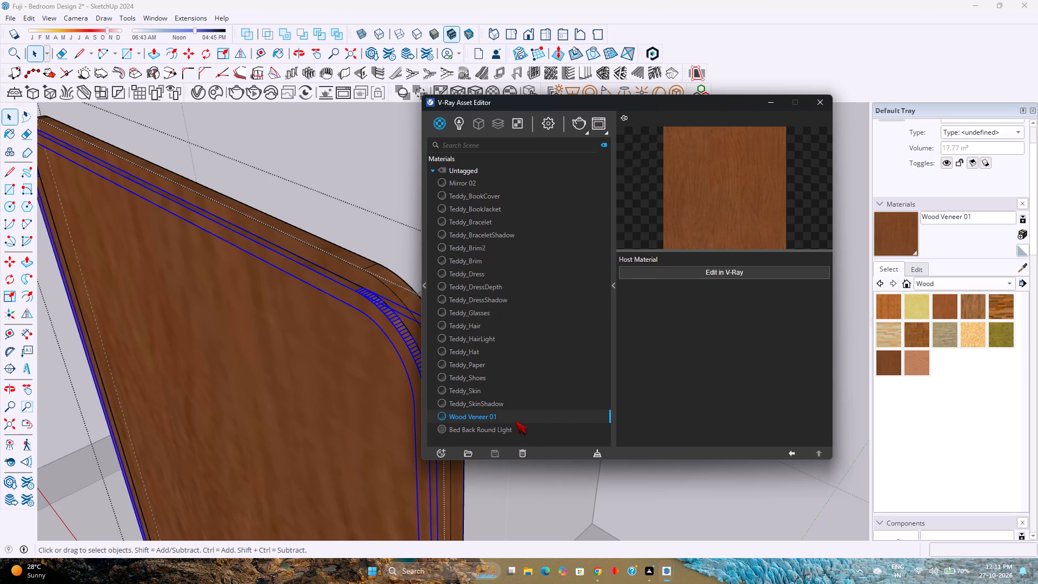
scroll(516, 421, "down", 1)
left_click(499, 429)
right_click(499, 429)
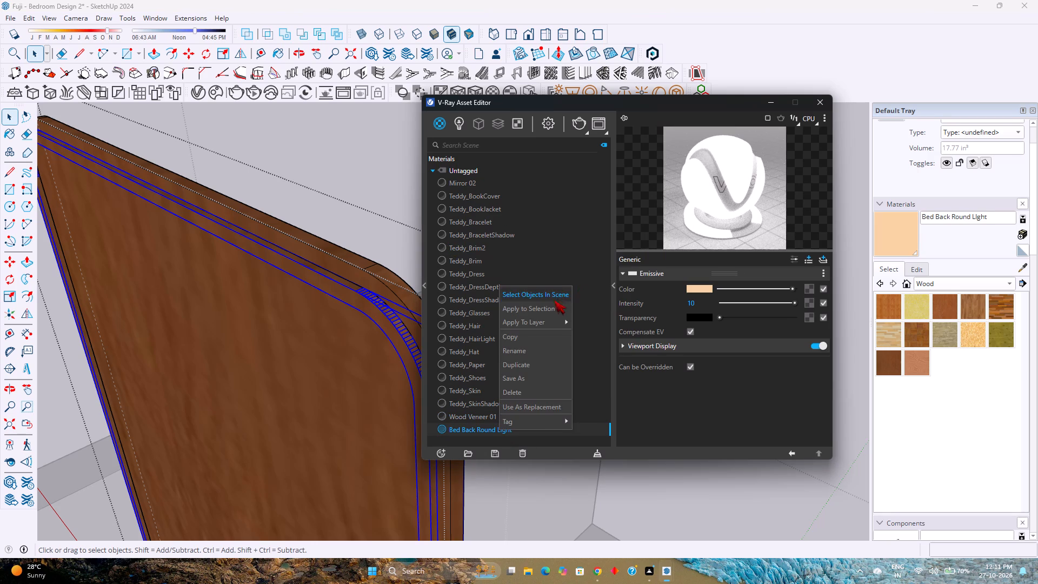
left_click(549, 306)
key("Escape")
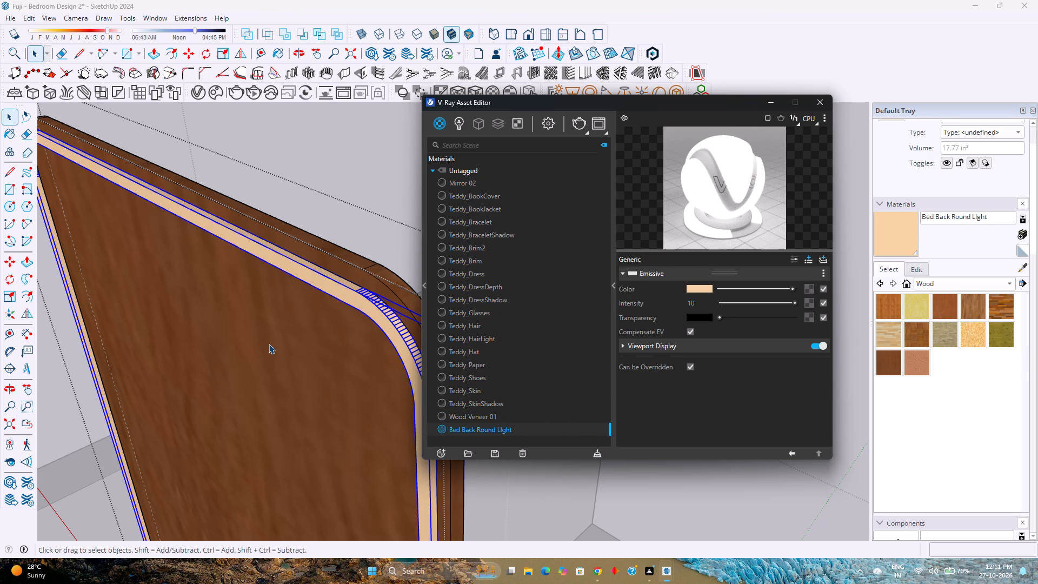
left_click(349, 206)
scroll(349, 214, "down", 4)
Close the V-Ray Asset Editor and offset the mirror's central back face inward by about 1 5/16".
left_click(291, 304)
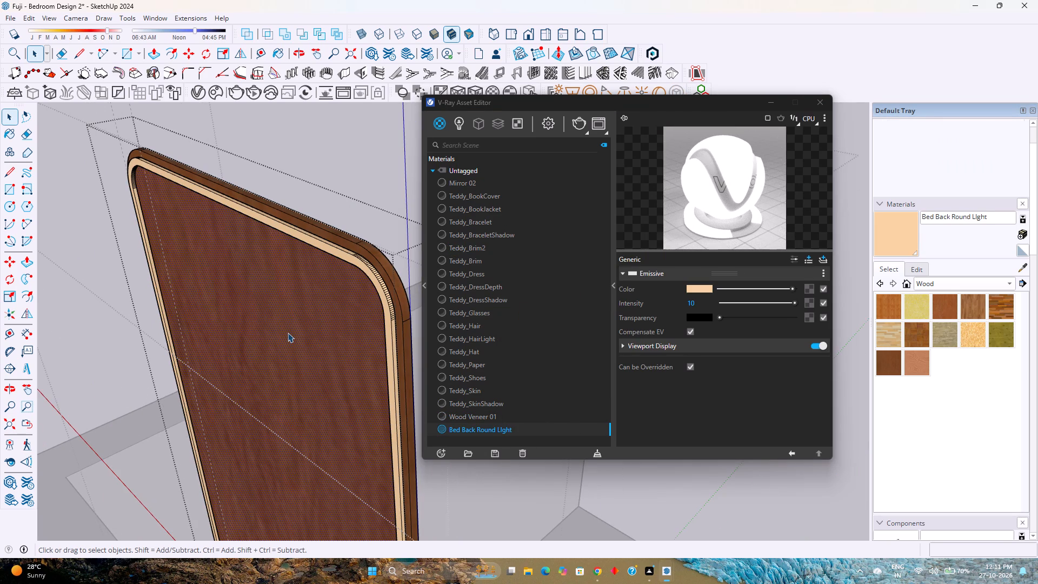
scroll(288, 333, "down", 2)
left_click(810, 101)
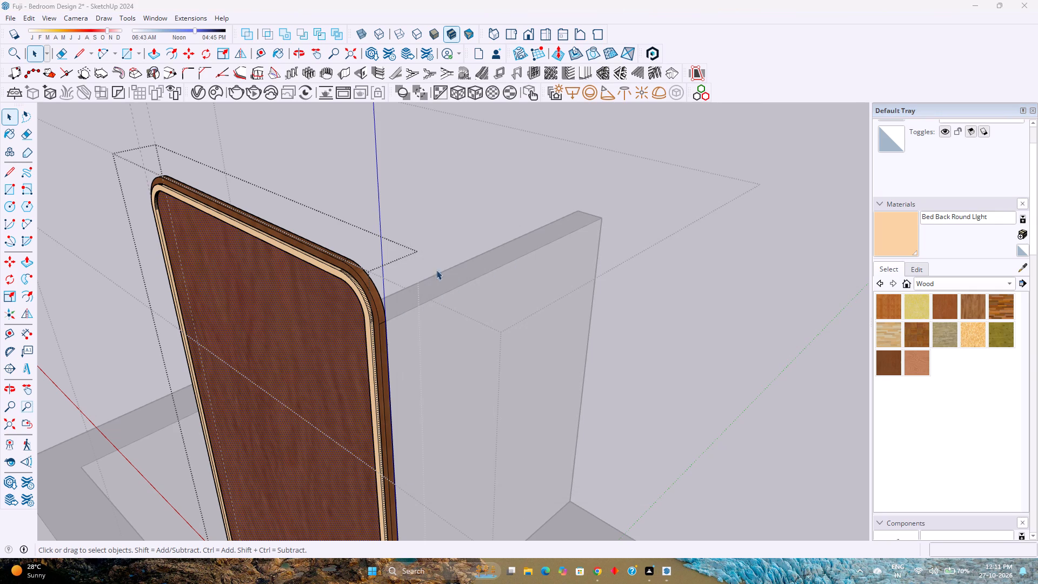
middle_click_drag(280, 333, 395, 263, "shift")
middle_click(396, 263, "shift")
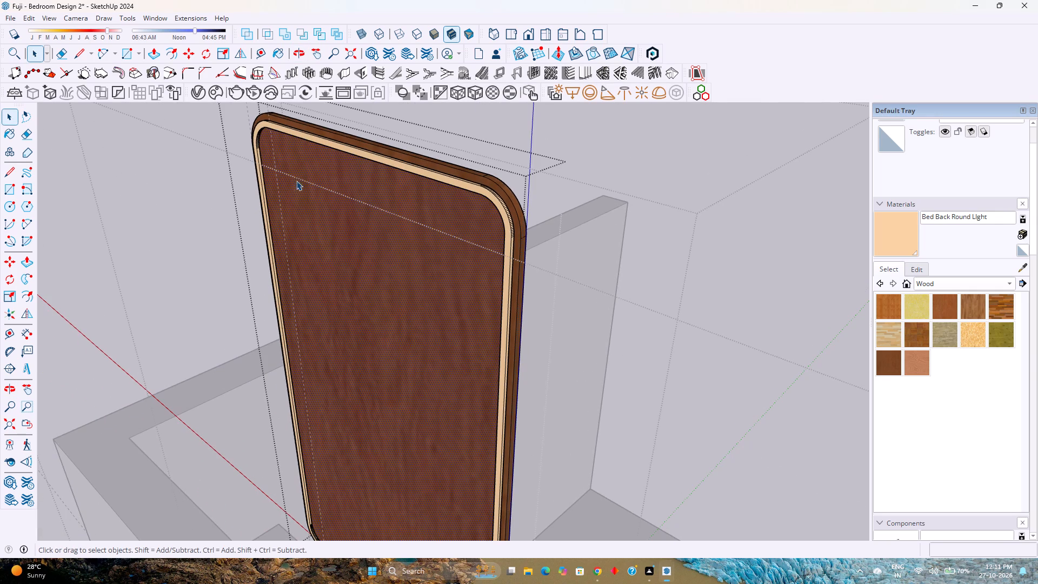
left_click(169, 53)
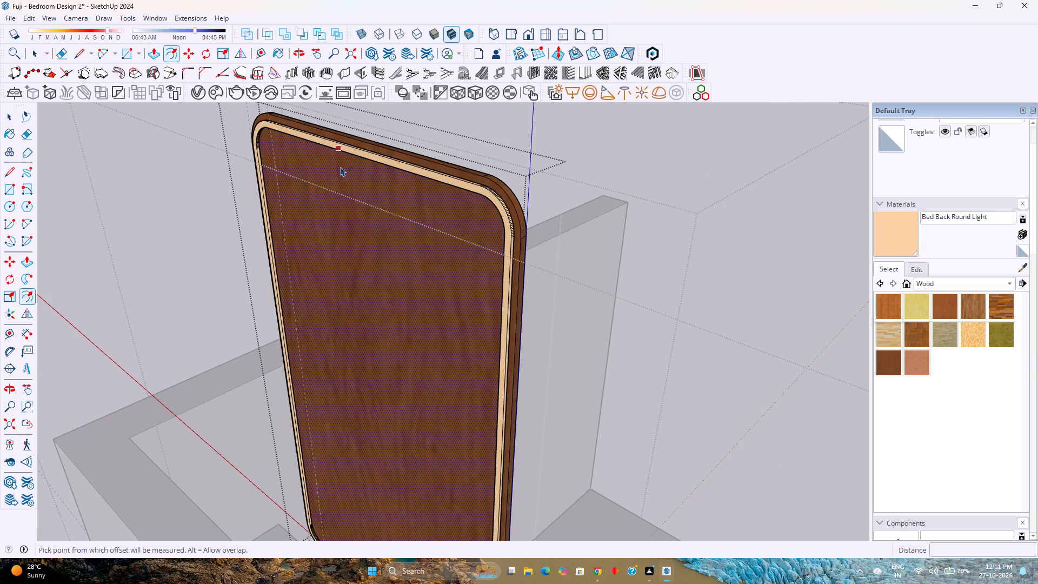
left_click(341, 167)
scroll(352, 181, "up", 2)
middle_click_drag(352, 181, 315, 259, "shift")
middle_click(315, 260, "shift")
middle_click_drag(315, 261, 425, 160)
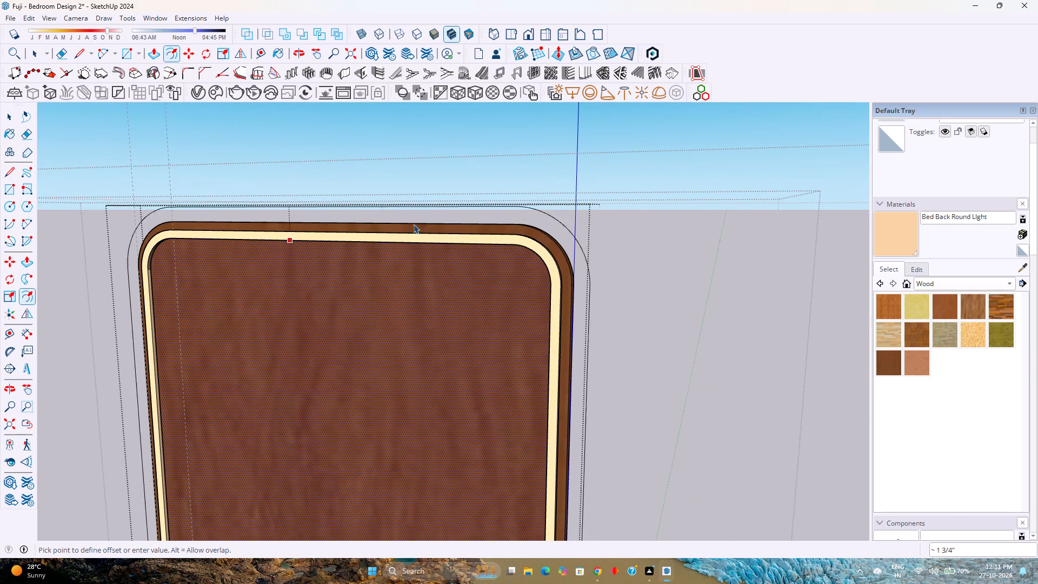
left_click(392, 266)
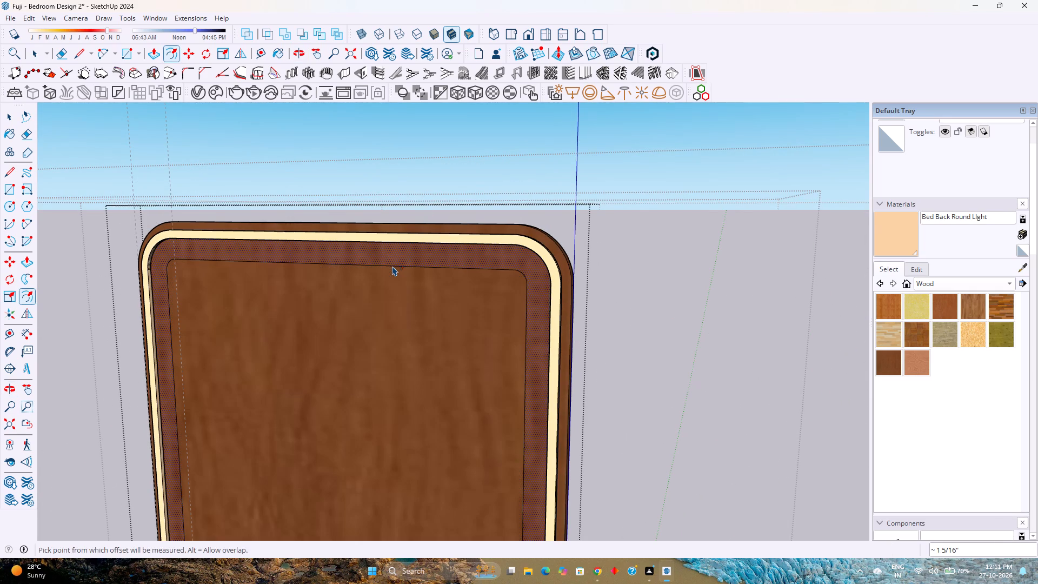
Offset the back face's outline inward again by about 1 3/4" to form a second narrow strip.
left_click(374, 271)
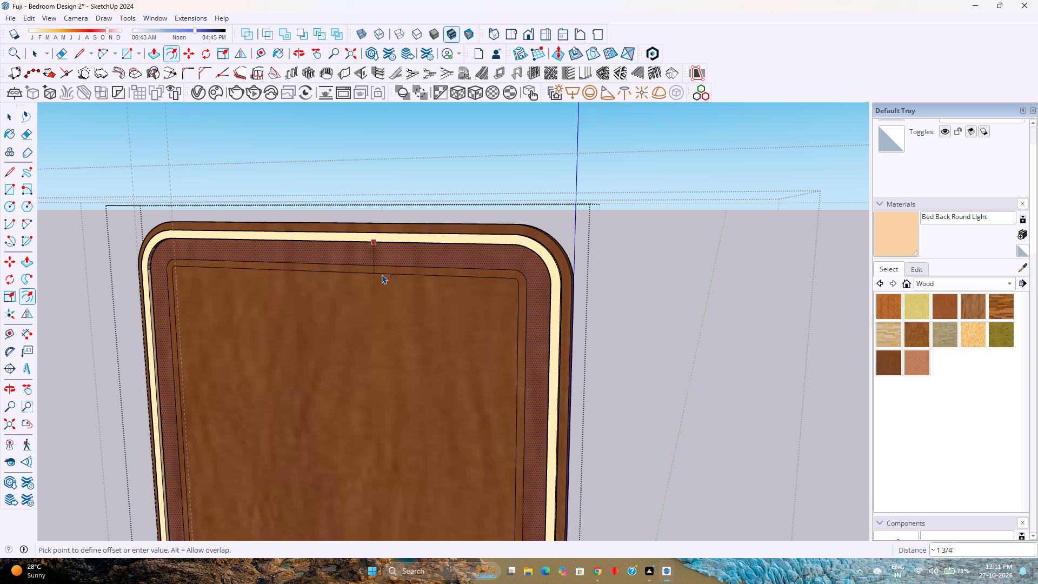
left_click(382, 274)
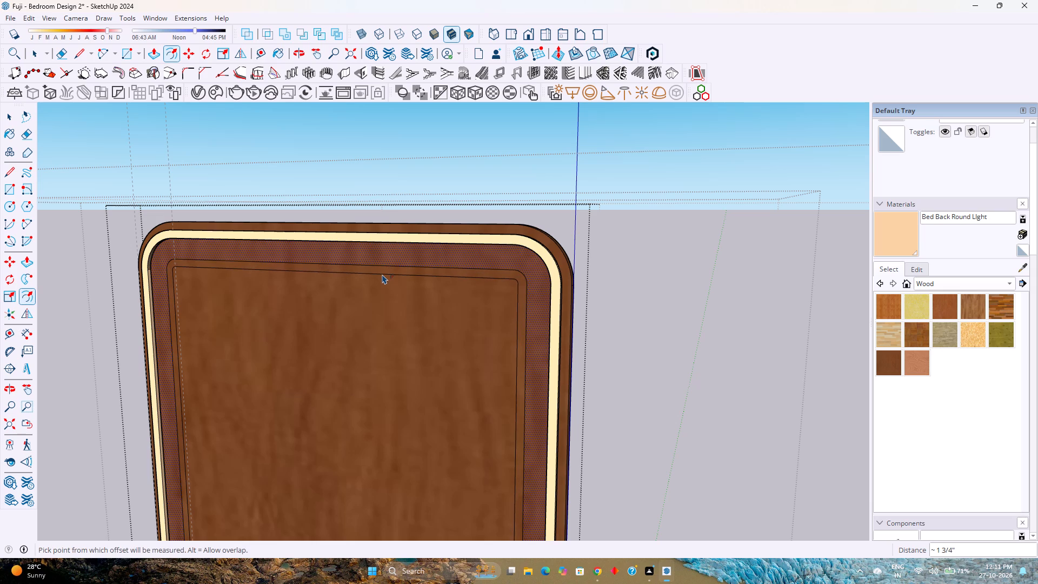
key("space")
key("Escape")
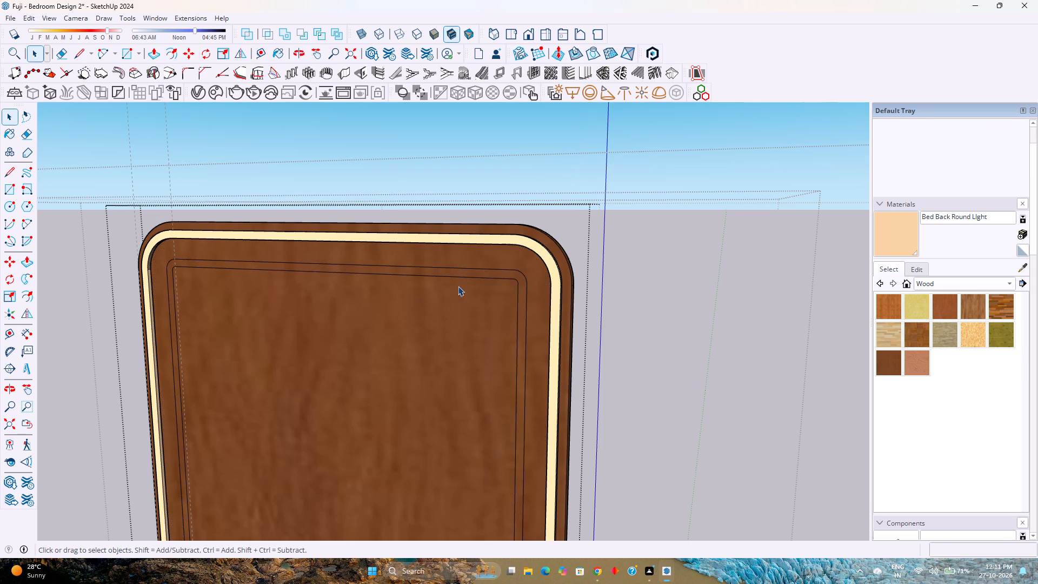
Push/Pull the new narrow strip outward from the mirror's back by 1" to form a raised rim.
scroll(493, 288, "up", 4)
left_click(531, 269)
double_click(536, 271)
left_click(536, 277)
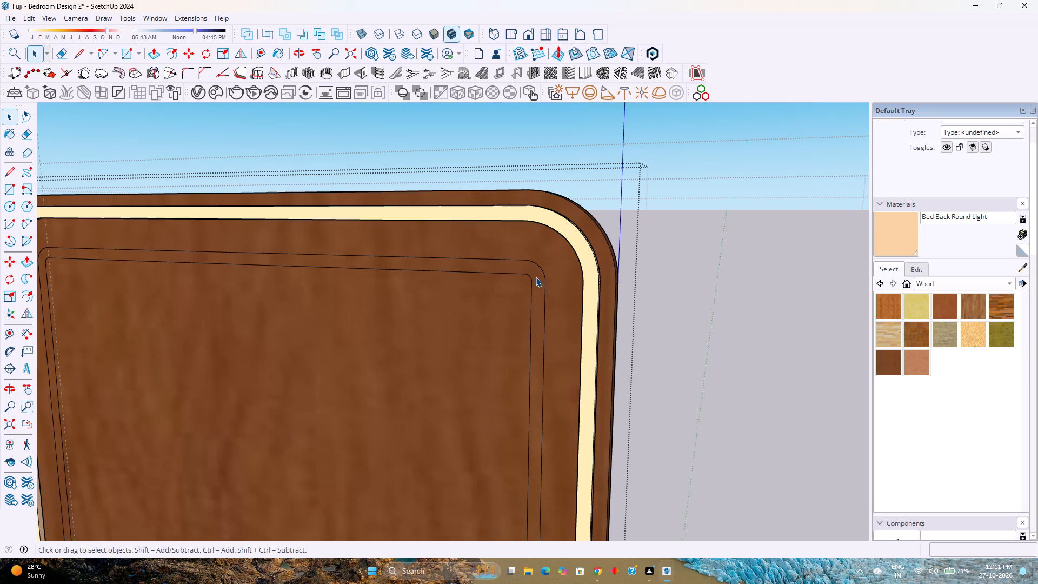
key("p")
left_click(536, 277)
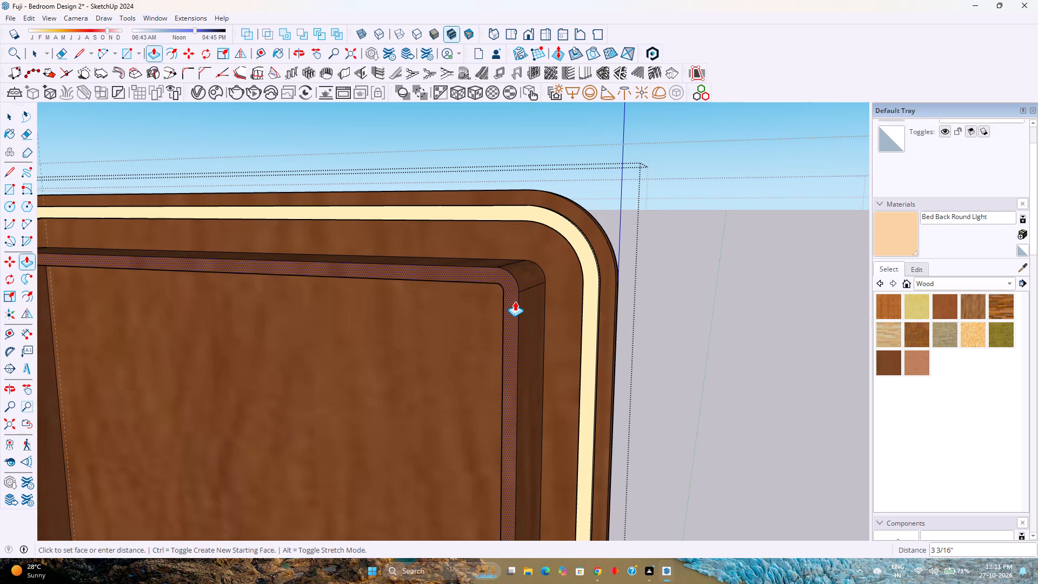
key("1")
key("Return")
middle_click_drag(524, 296, 521, 296)
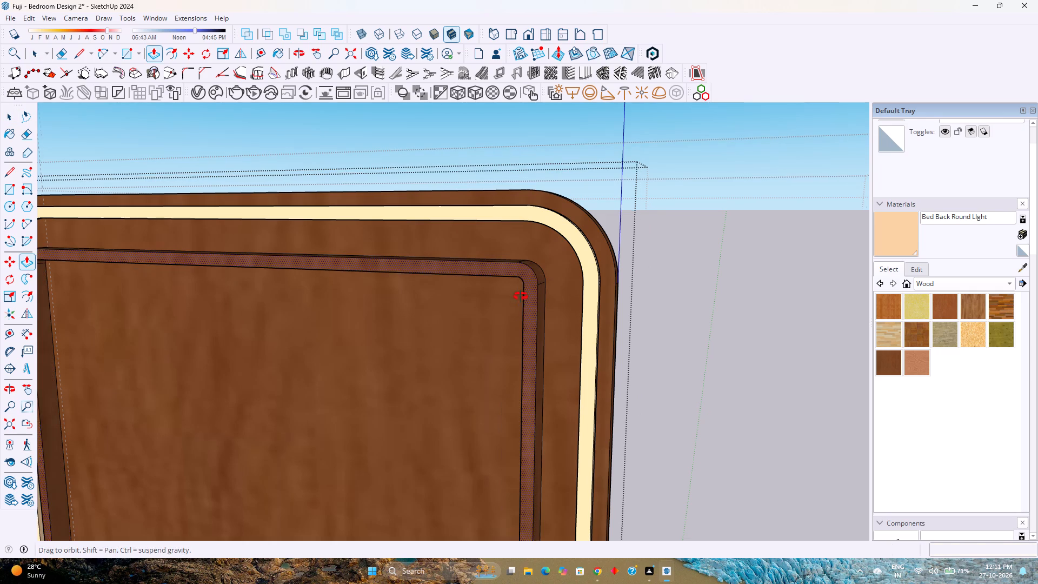
middle_click_drag(521, 296, 249, 362)
middle_click(248, 362)
key("space")
scroll(407, 344, "down", 2)
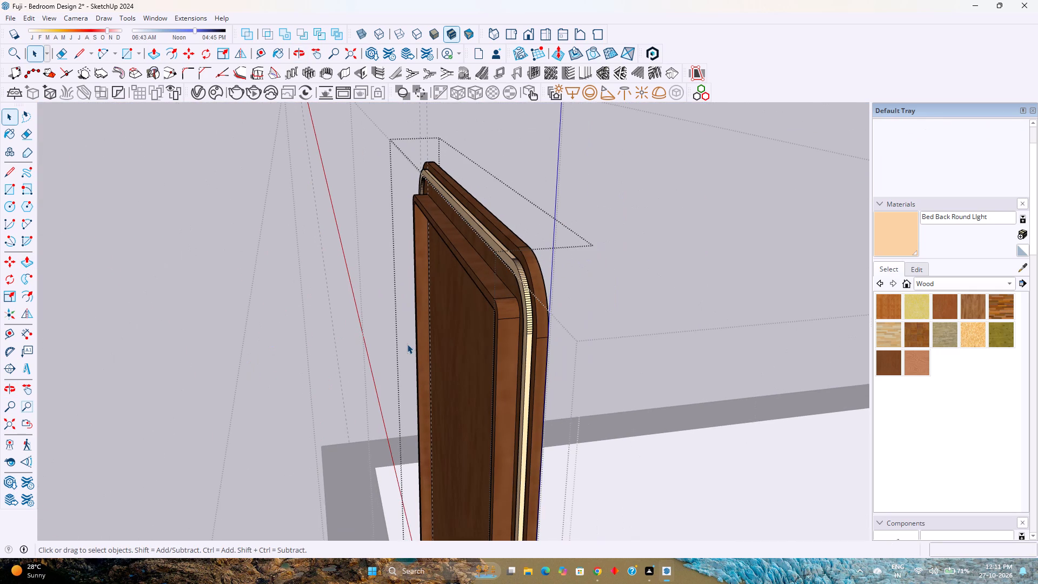
key("Escape")
scroll(477, 320, "down", 1)
Push the raised rim's face back toward the frame by 0.25".
middle_click_drag(477, 320, 395, 300)
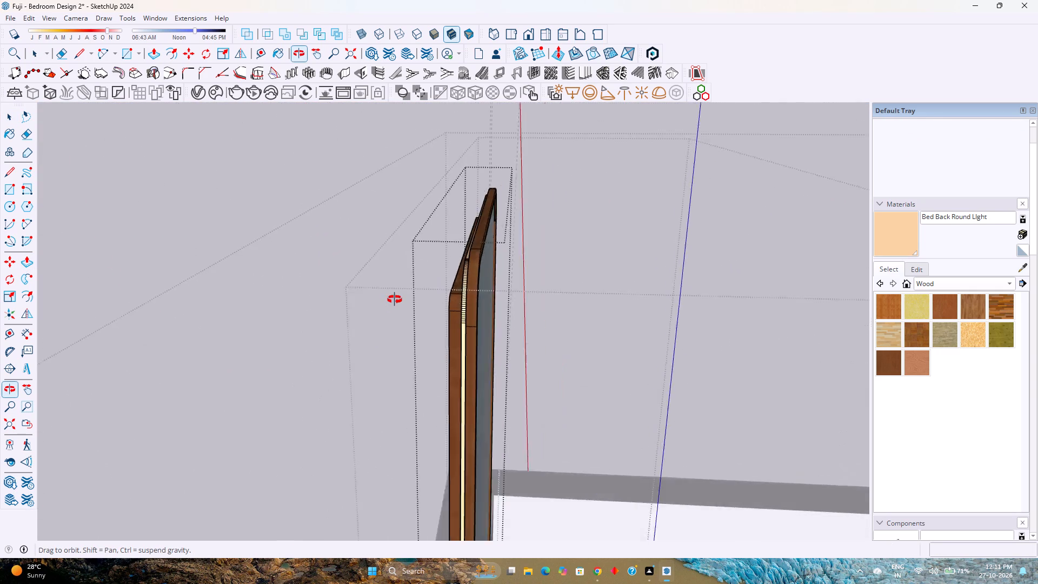
middle_click_drag(395, 300, 486, 294)
scroll(491, 298, "down", 3)
scroll(491, 298, "up", 2)
middle_click_drag(491, 298, 424, 295)
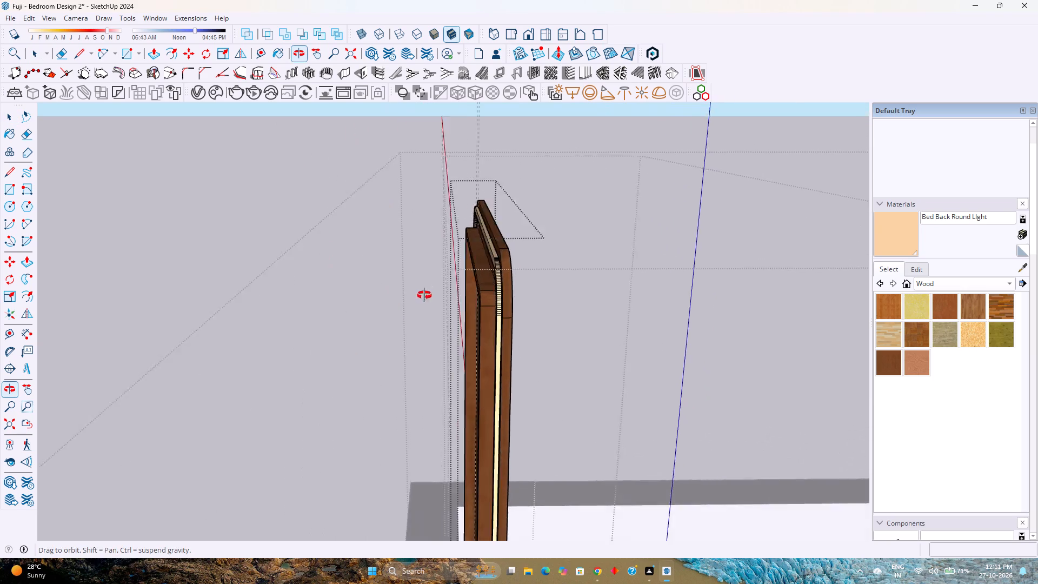
middle_click_drag(424, 295, 421, 234)
scroll(479, 277, "up", 2)
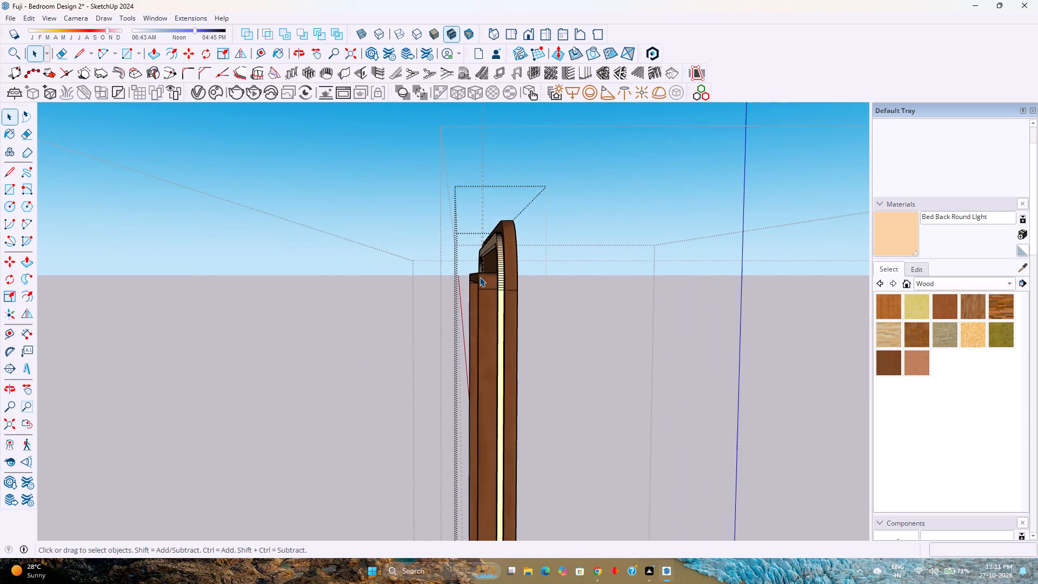
scroll(480, 277, "up", 7)
middle_click_drag(457, 280, 489, 299)
middle_click_drag(550, 321, 444, 252, "shift")
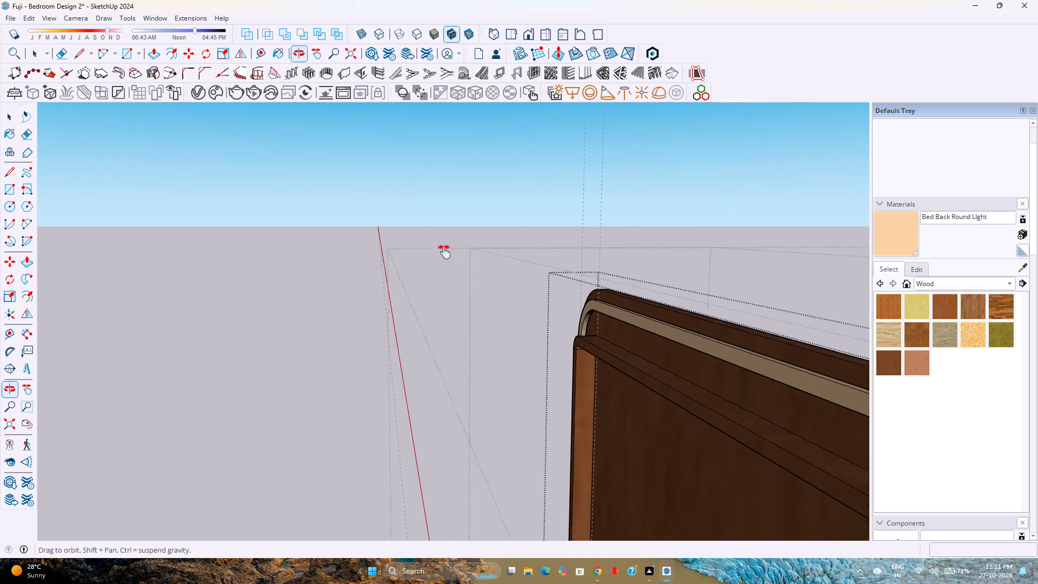
middle_click_drag(444, 252, 376, 228, "shift")
middle_click(376, 228, "shift")
scroll(589, 327, "down", 3)
double_click(688, 408)
scroll(688, 408, "up", 2)
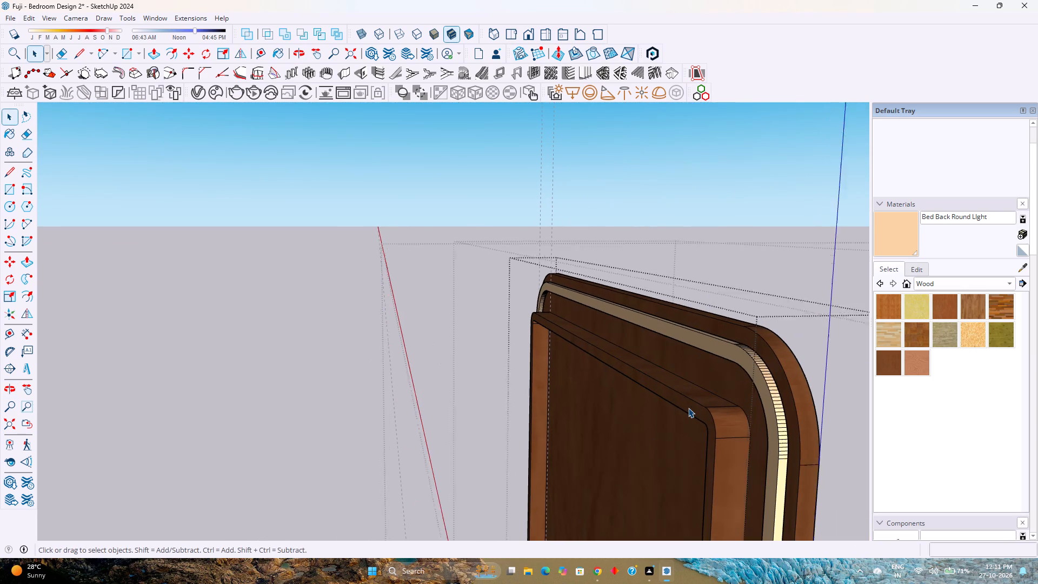
scroll(688, 408, "up", 2)
left_click(688, 408)
key("p")
left_click(689, 408)
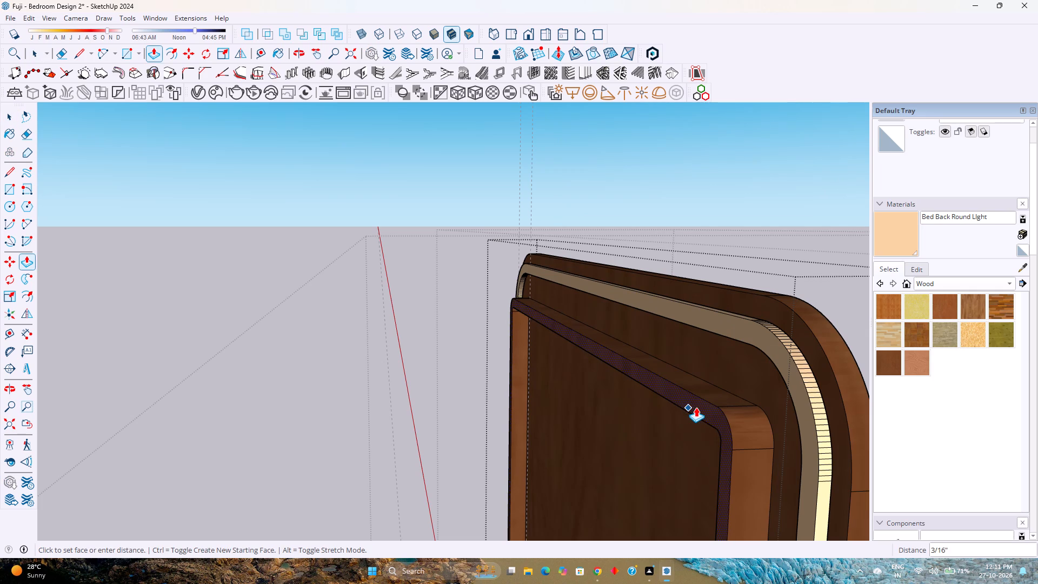
key("0")
type(".2")
key("5")
key("Return")
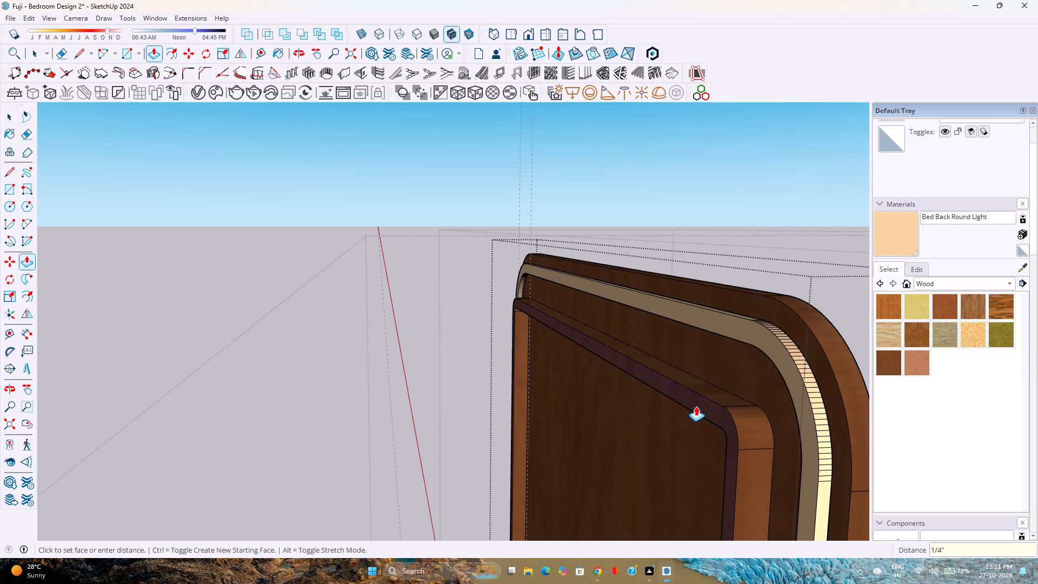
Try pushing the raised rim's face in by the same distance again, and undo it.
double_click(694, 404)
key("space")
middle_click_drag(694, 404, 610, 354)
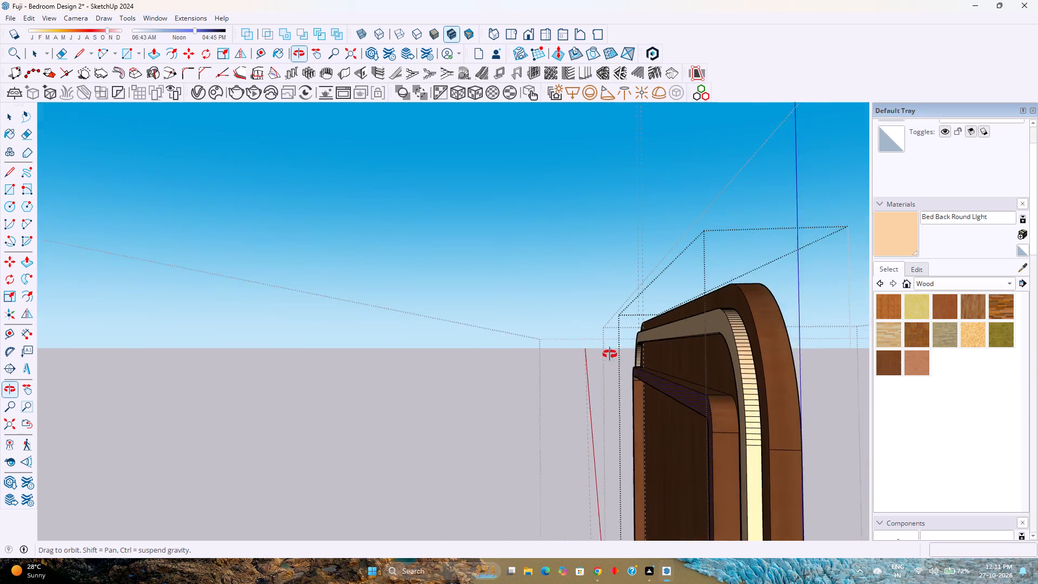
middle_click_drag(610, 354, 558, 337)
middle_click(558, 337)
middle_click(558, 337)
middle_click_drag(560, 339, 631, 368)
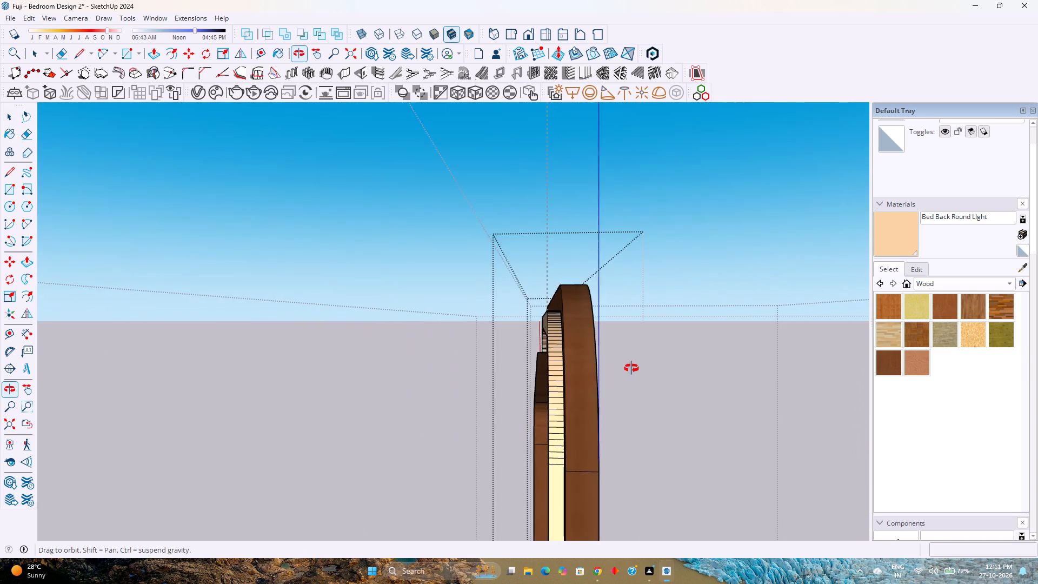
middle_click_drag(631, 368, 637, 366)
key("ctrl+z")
Leave the mirror frame group and return to the enclosing group.
key("space")
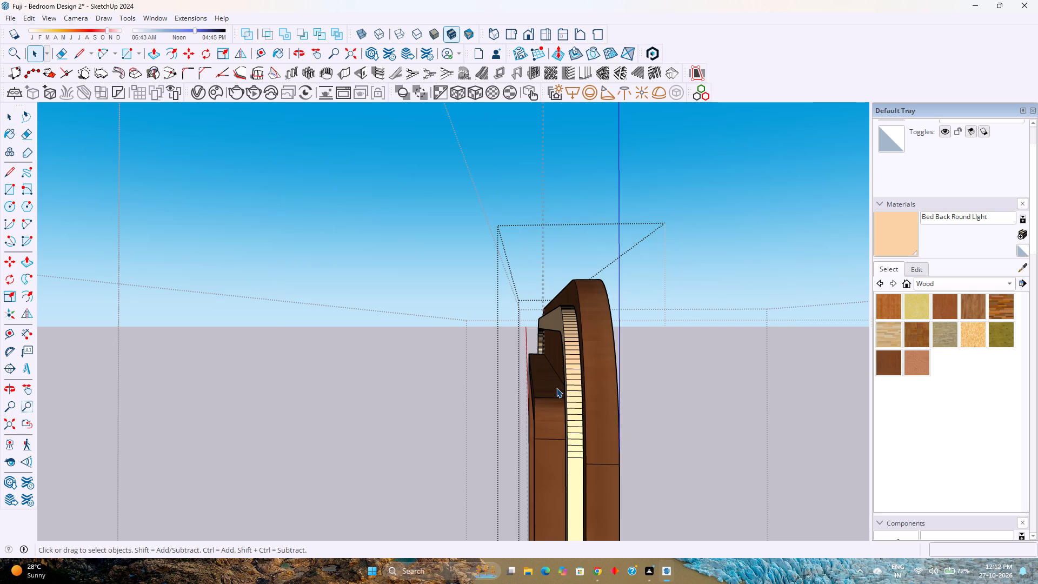
key("Escape")
scroll(556, 388, "down", 4)
left_click(595, 363)
scroll(604, 369, "down", 2)
middle_click_drag(604, 369, 563, 435)
scroll(562, 416, "down", 4)
key("Escape")
scroll(554, 416, "down", 4)
middle_click_drag(545, 421, 586, 314, "shift")
middle_click(587, 310, "shift")
scroll(600, 311, "down", 2)
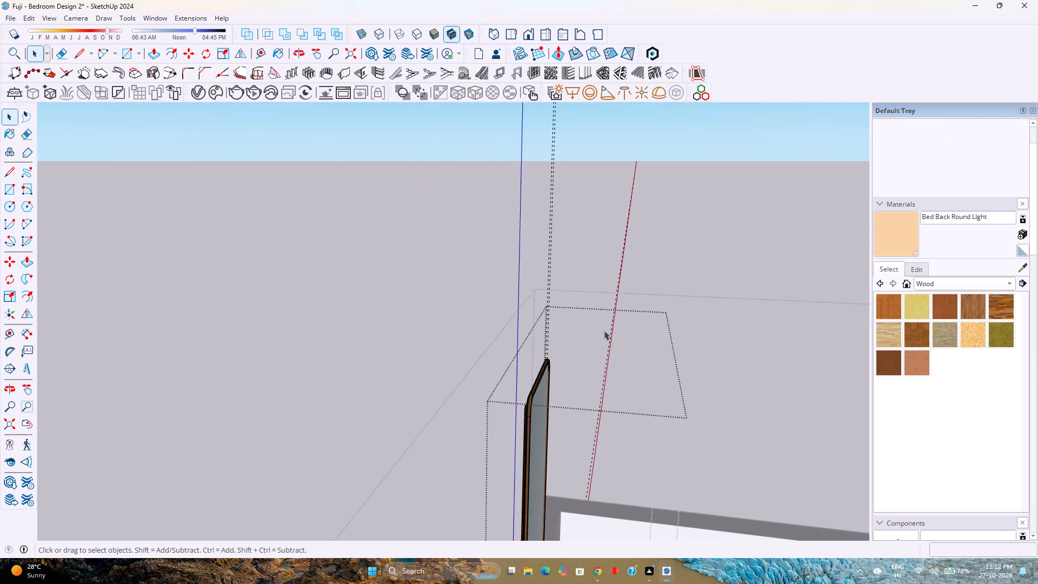
Move the framed mirror from above the room onto the back wall, placing its lower corner at the guide intersection beside the shelf unit.
middle_click_drag(614, 360, 368, 324)
middle_click(365, 324)
scroll(364, 323, "down", 4)
left_click(267, 382)
scroll(357, 387, "up", 3)
middle_click_drag(357, 387, 258, 379)
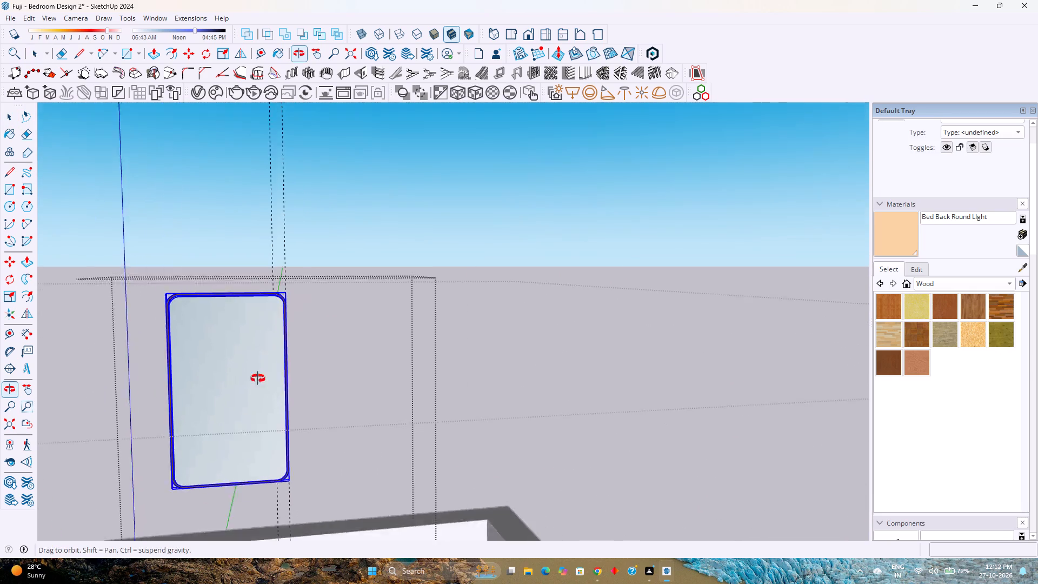
middle_click_drag(258, 379, 213, 377)
scroll(213, 377, "down", 4)
middle_click_drag(227, 385, 287, 327, "shift")
key("Escape")
left_click(301, 327)
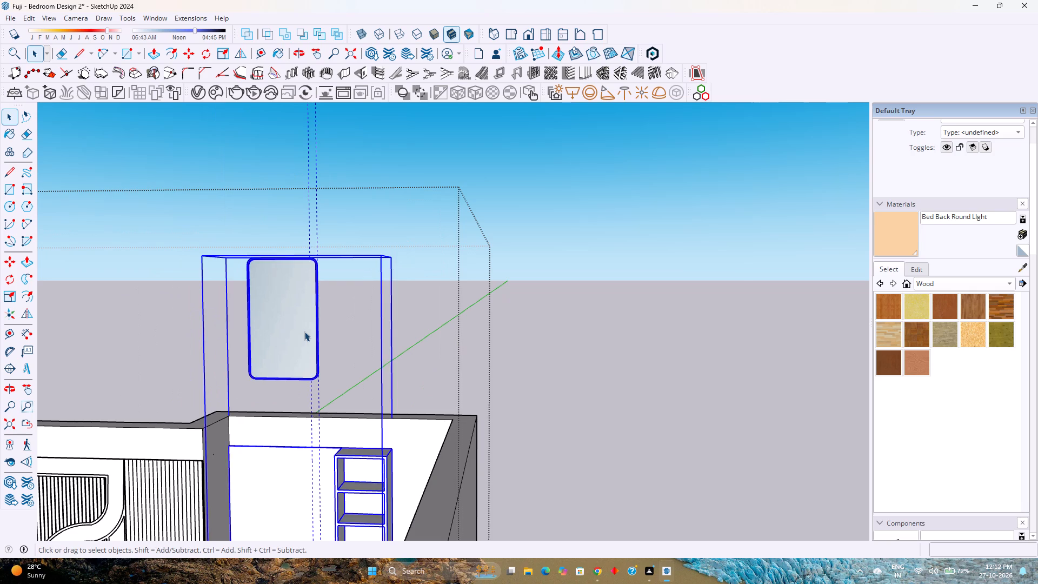
scroll(311, 349, "up", 3)
triple_click(300, 335)
scroll(314, 373, "up", 5)
middle_click_drag(329, 383, 330, 384)
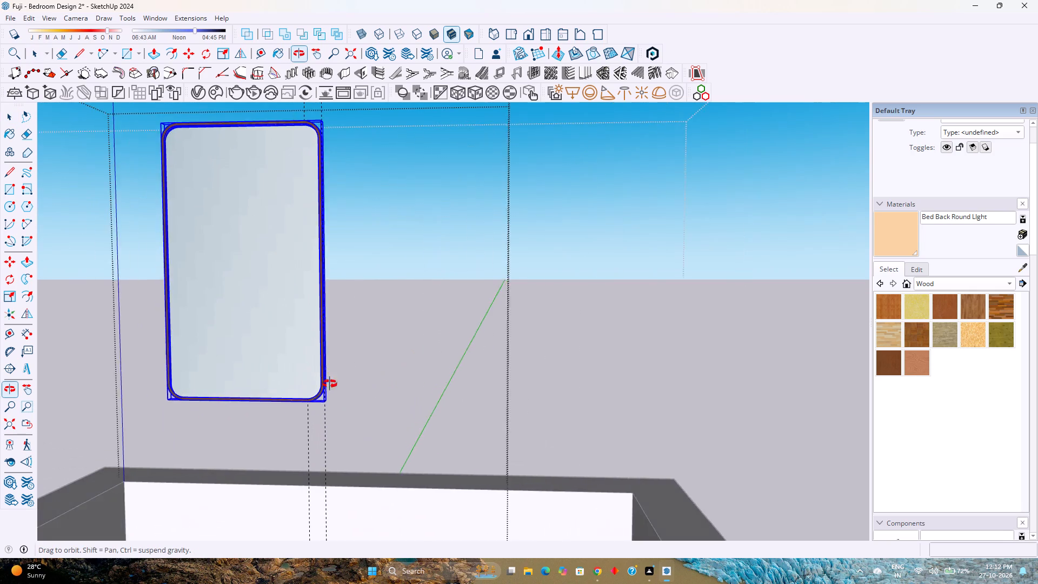
middle_click_drag(330, 384, 194, 388)
middle_click(194, 387)
key("m")
scroll(329, 414, "up", 2)
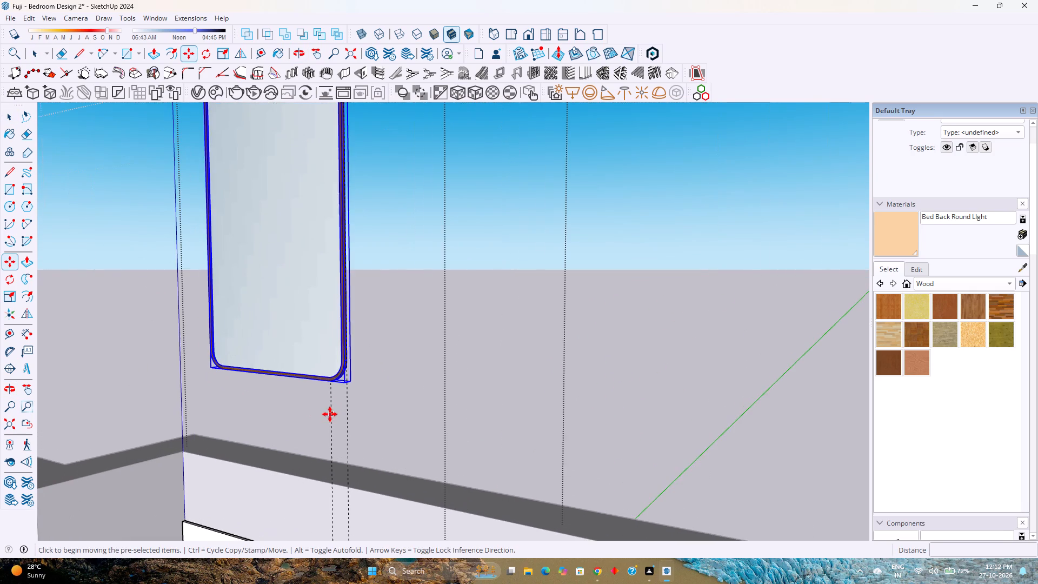
scroll(330, 414, "up", 3)
left_click(351, 379)
scroll(351, 379, "down", 7)
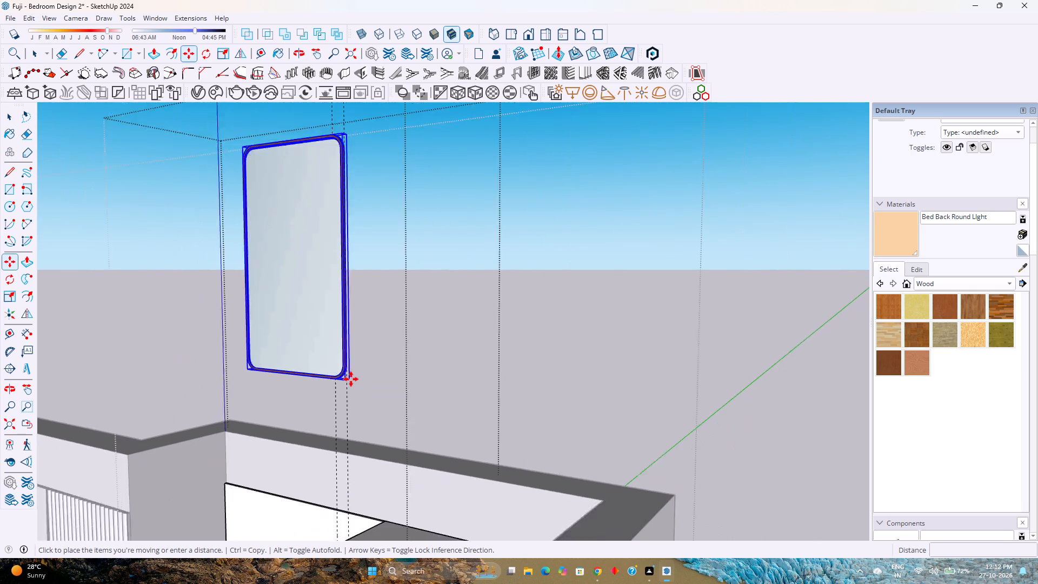
scroll(351, 379, "down", 11)
middle_click_drag(321, 406, 396, 356, "shift")
middle_click_drag(376, 357, 515, 395)
middle_click(515, 395)
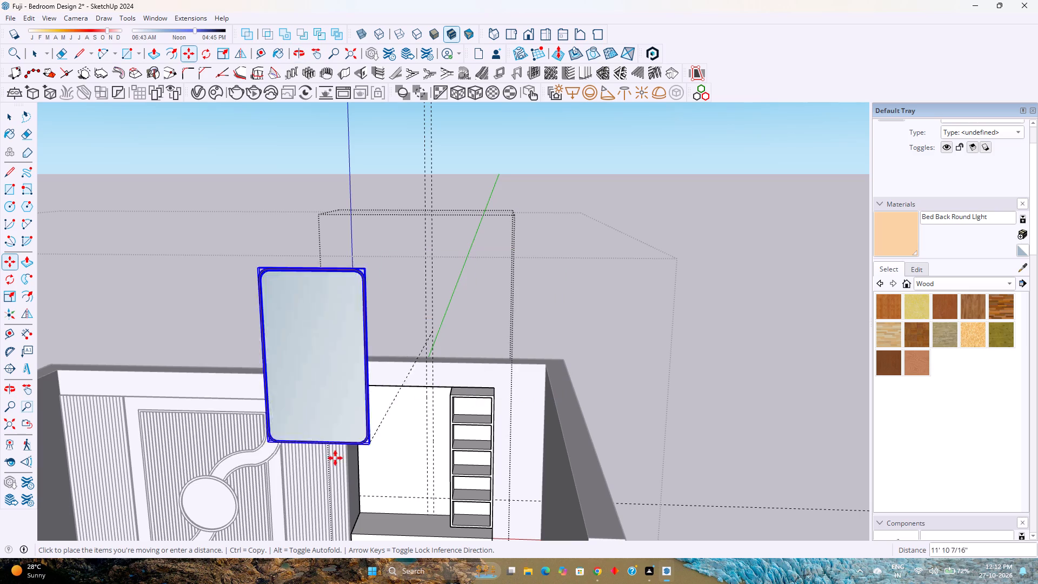
scroll(399, 503, "up", 12)
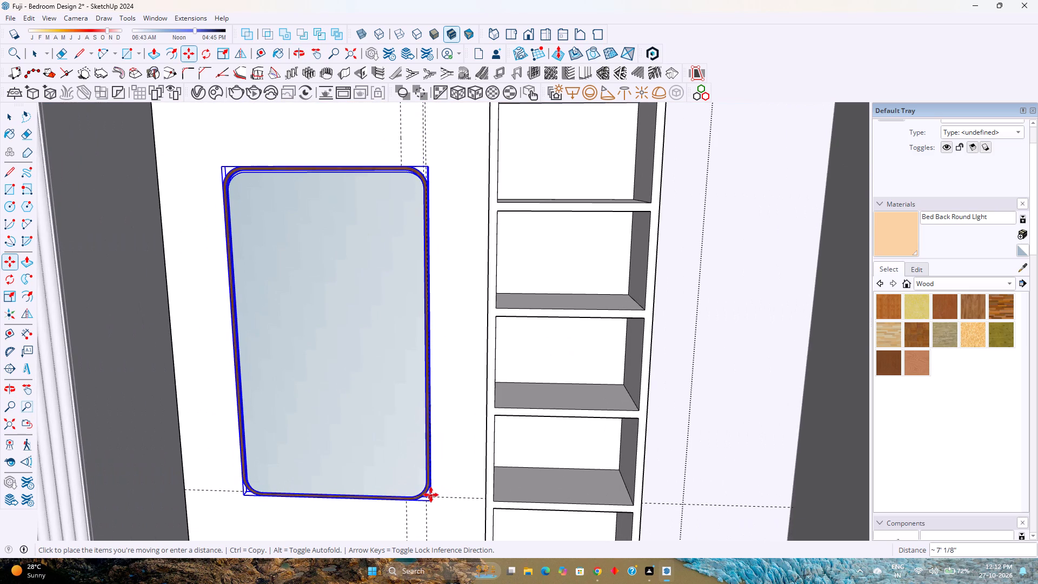
left_click(425, 497)
key("space")
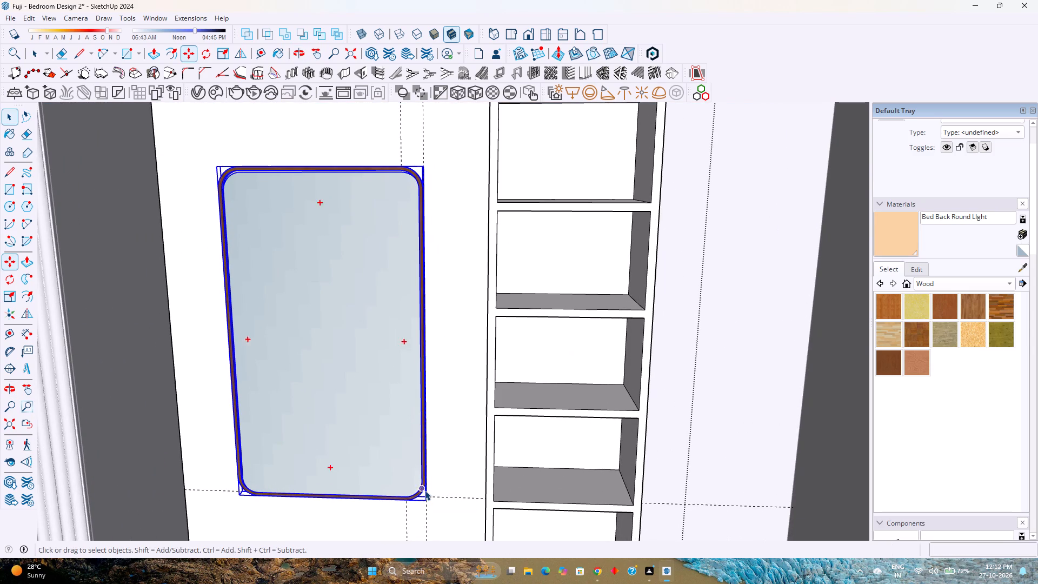
key("Escape")
Delete all the construction guides from the model.
middle_click_drag(426, 341, 521, 533)
middle_click(521, 533)
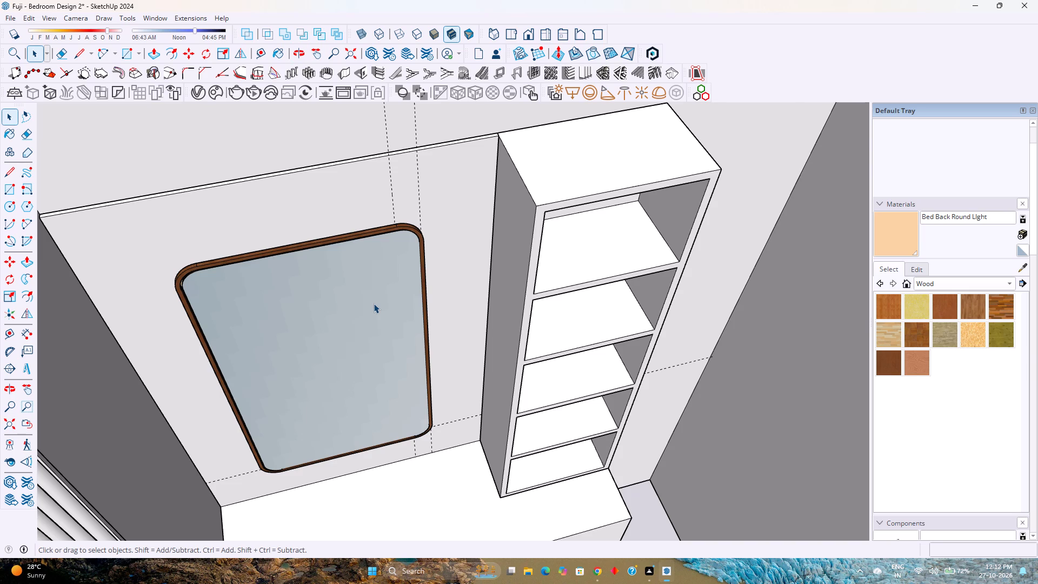
left_click(28, 18)
left_click(49, 123)
scroll(227, 263, "down", 1)
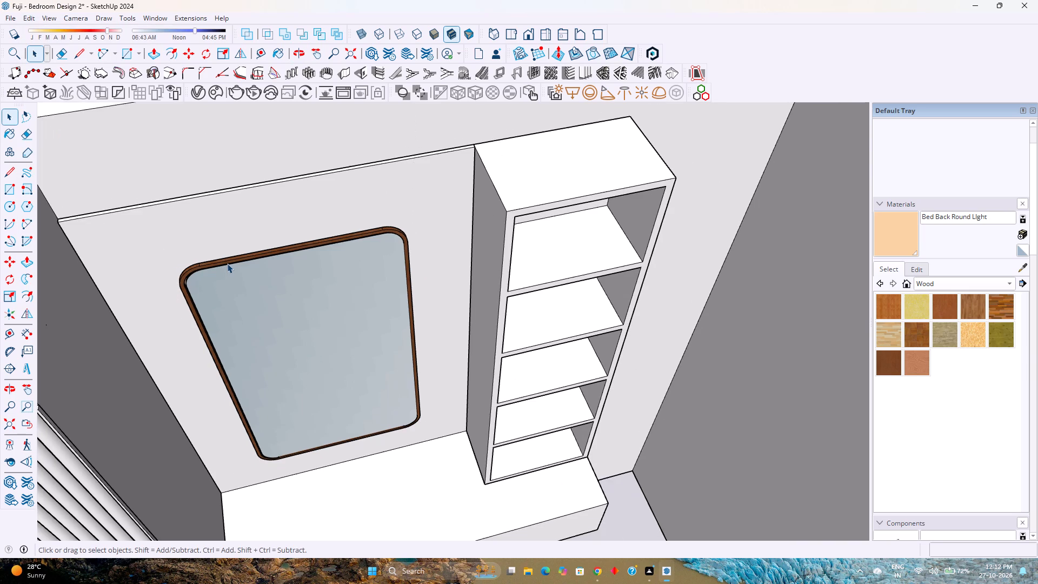
key("Escape")
Save the bedroom model.
scroll(273, 296, "down", 2)
middle_click_drag(312, 361, 321, 380, "shift")
middle_click_drag(322, 381, 330, 294)
scroll(331, 288, "down", 4)
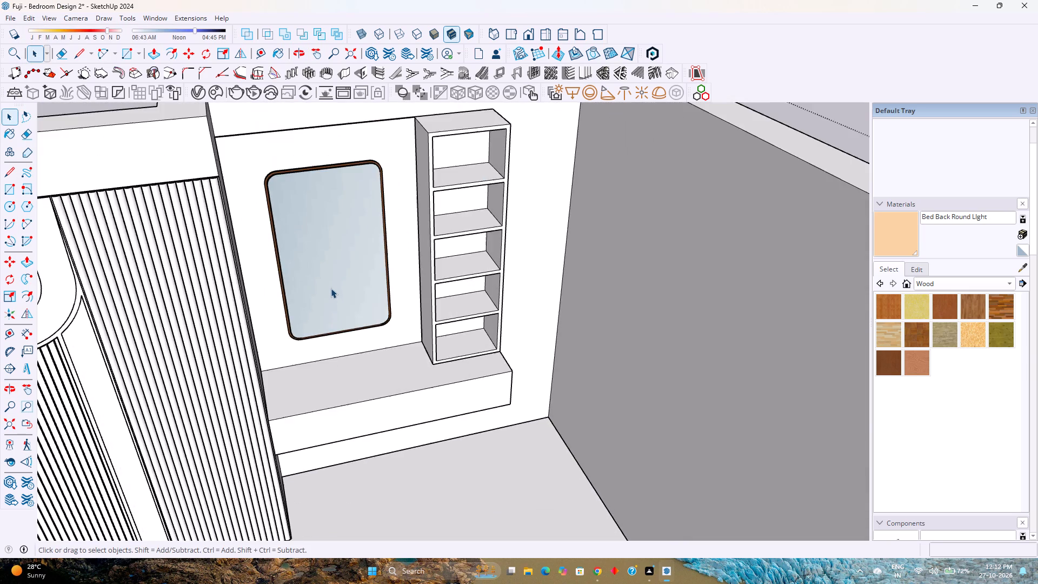
scroll(331, 288, "down", 1, "shift")
middle_click_drag(332, 293, 353, 397, "shift")
middle_click_drag(347, 390, 334, 338)
key("ctrl+s")
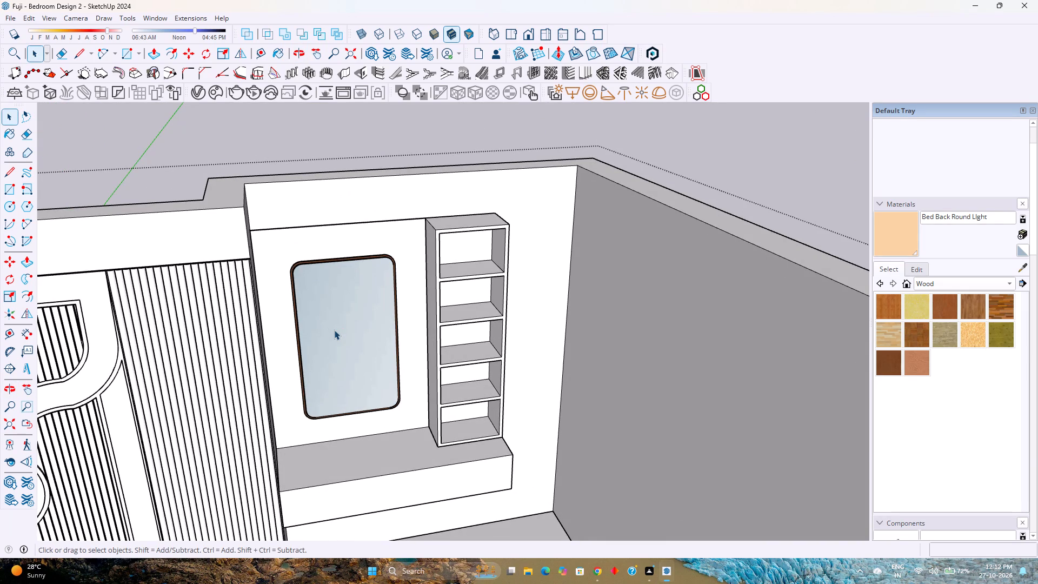
Open the floating base unit's group below the mirror and offset its front face outline inward by 1".
scroll(334, 330, "down", 4)
middle_click_drag(336, 332, 374, 383, "shift")
middle_click_drag(374, 386, 375, 335)
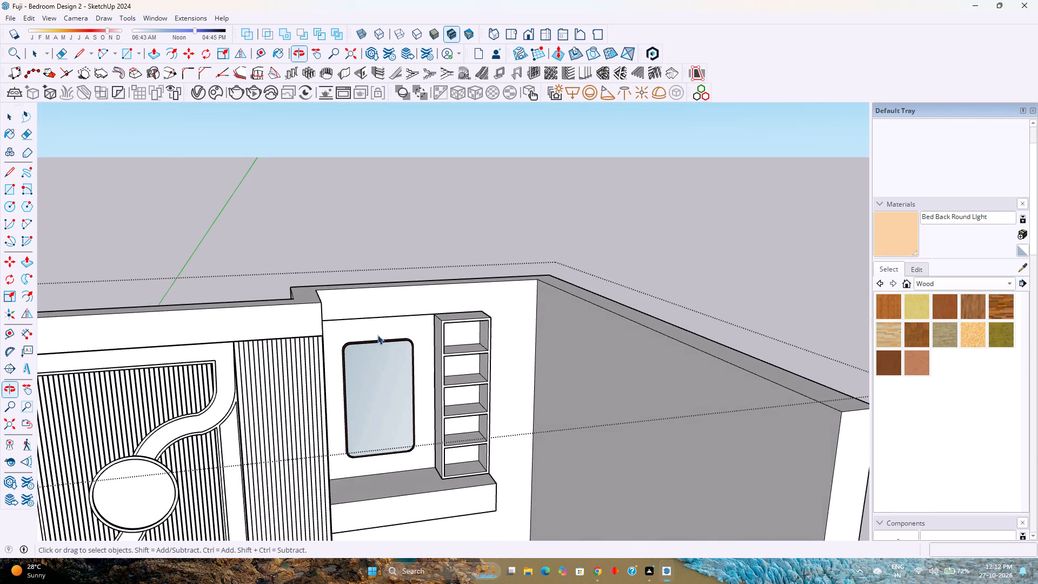
scroll(413, 371, "up", 5)
middle_click_drag(408, 371, 308, 419)
middle_click(308, 419)
scroll(309, 419, "up", 1)
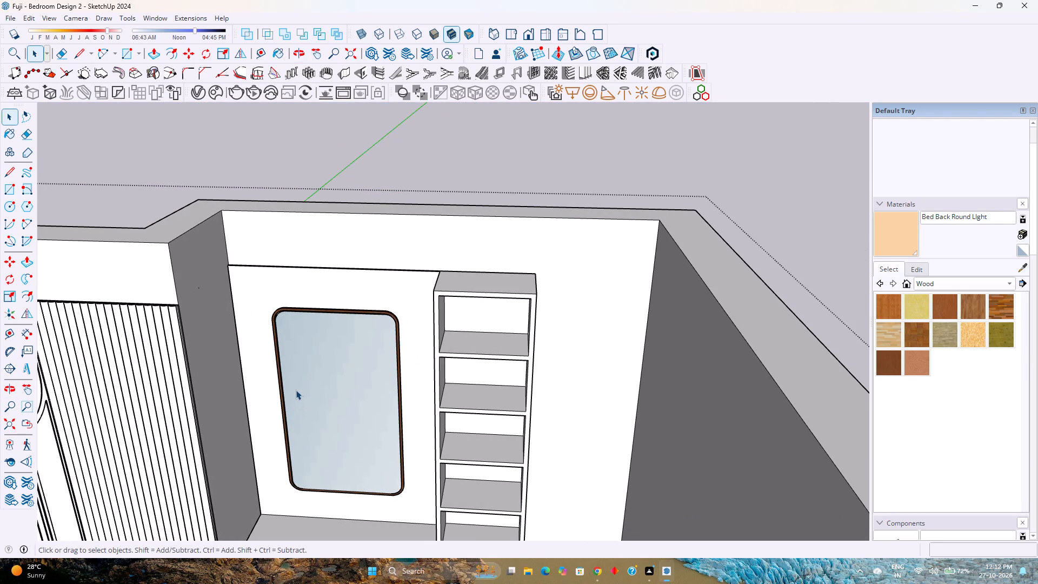
scroll(394, 294, "up", 1)
middle_click_drag(394, 294, 494, 304)
middle_click(494, 304)
scroll(495, 303, "down", 3)
left_click(497, 293)
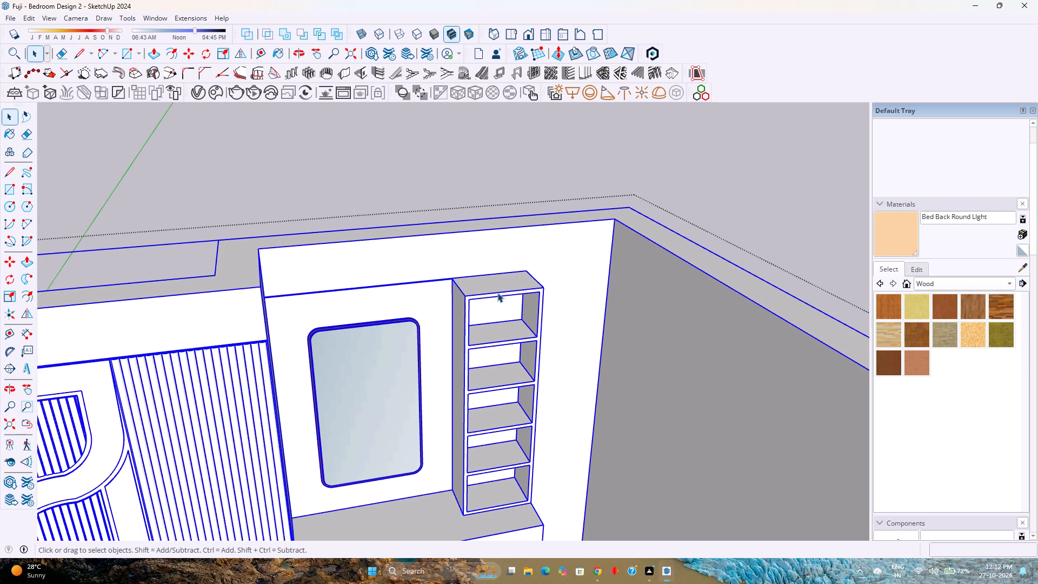
scroll(377, 351, "down", 4)
double_click(480, 310)
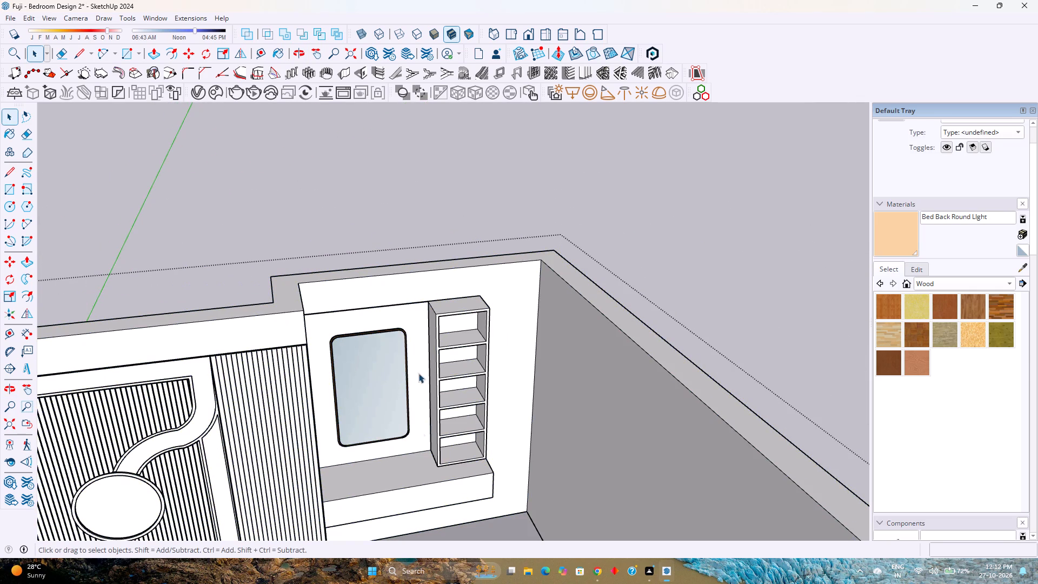
middle_click_drag(403, 453, 420, 357, "shift")
scroll(435, 435, "up", 1)
scroll(427, 369, "up", 5)
middle_click_drag(434, 394, 371, 355)
middle_click(371, 355)
left_click(393, 345)
double_click(383, 351)
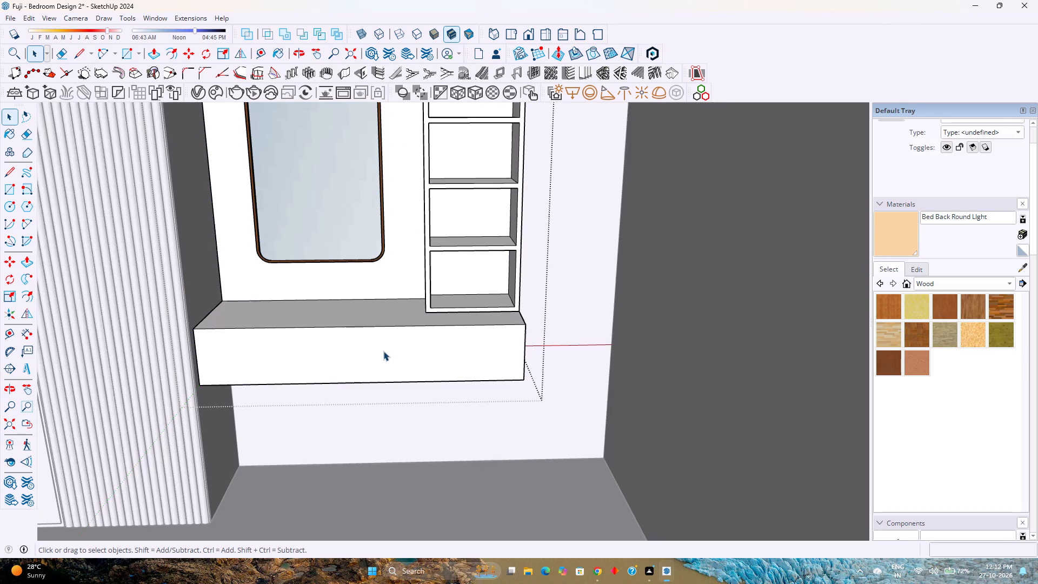
left_click(380, 356)
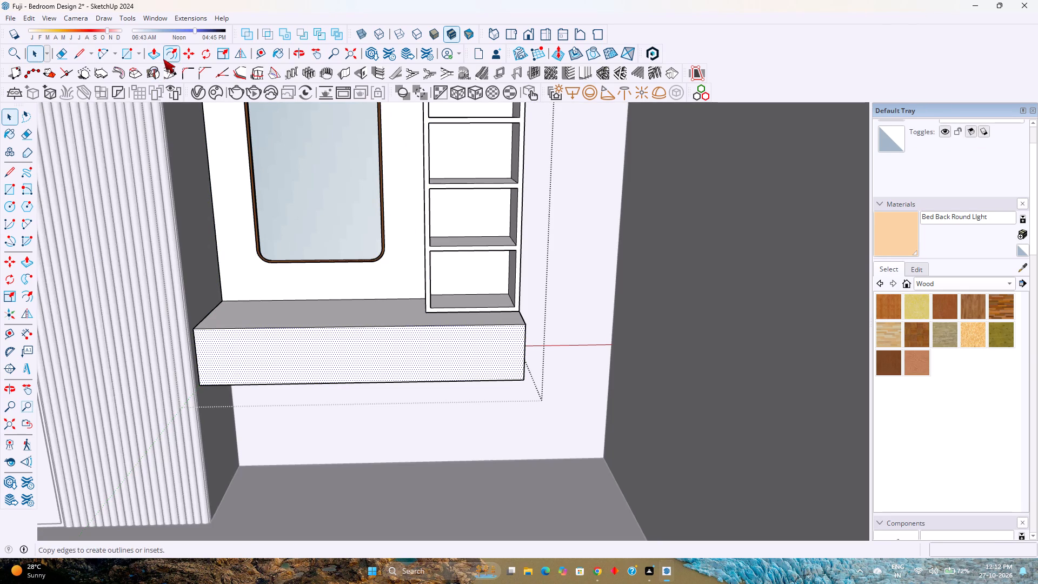
left_click(163, 59)
left_click(291, 331)
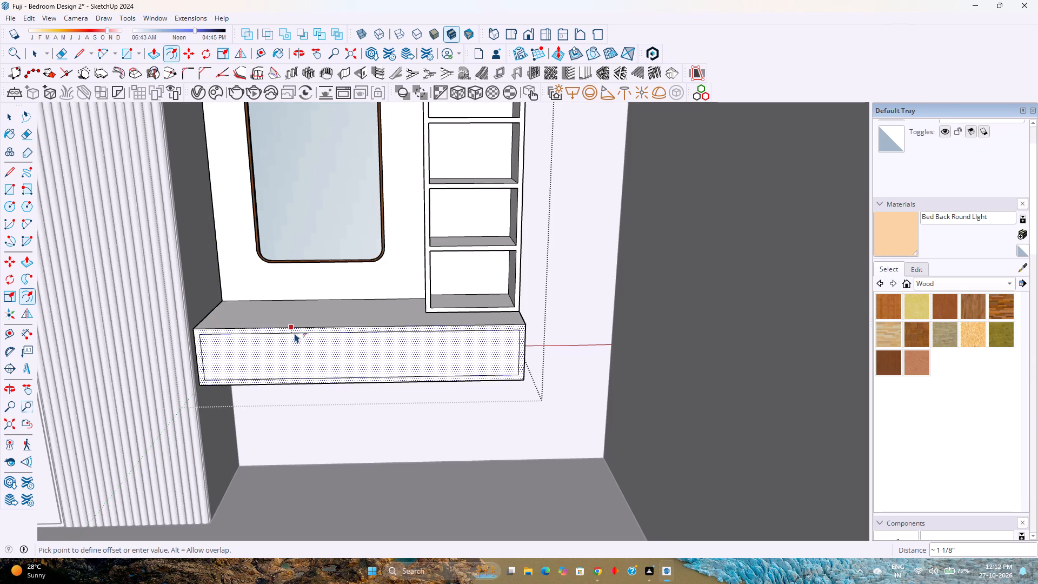
key("1")
key("Return")
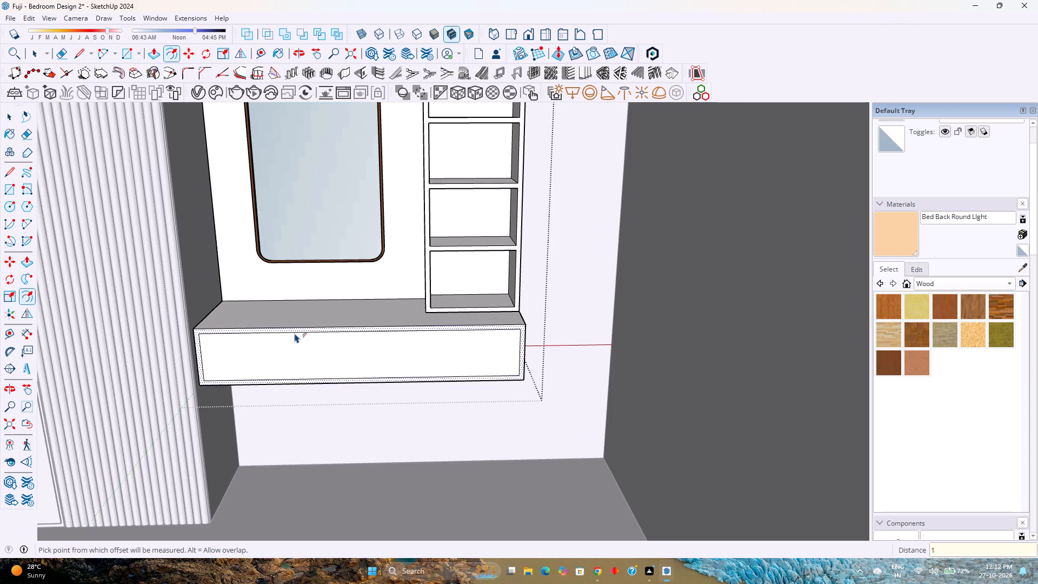
key("space")
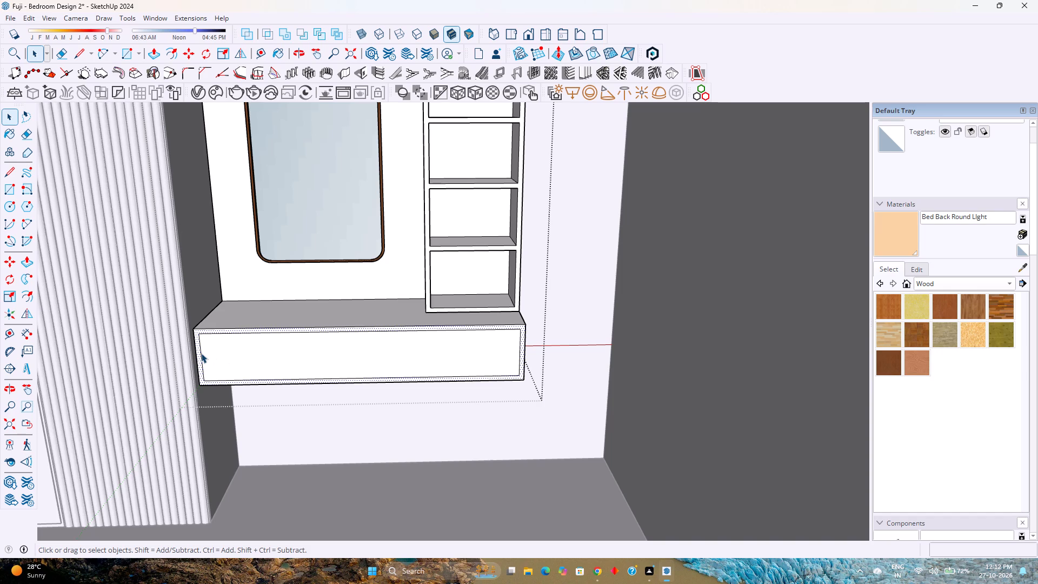
Measure the length of the inset outline's bottom edge on the base unit's front.
left_click(201, 353)
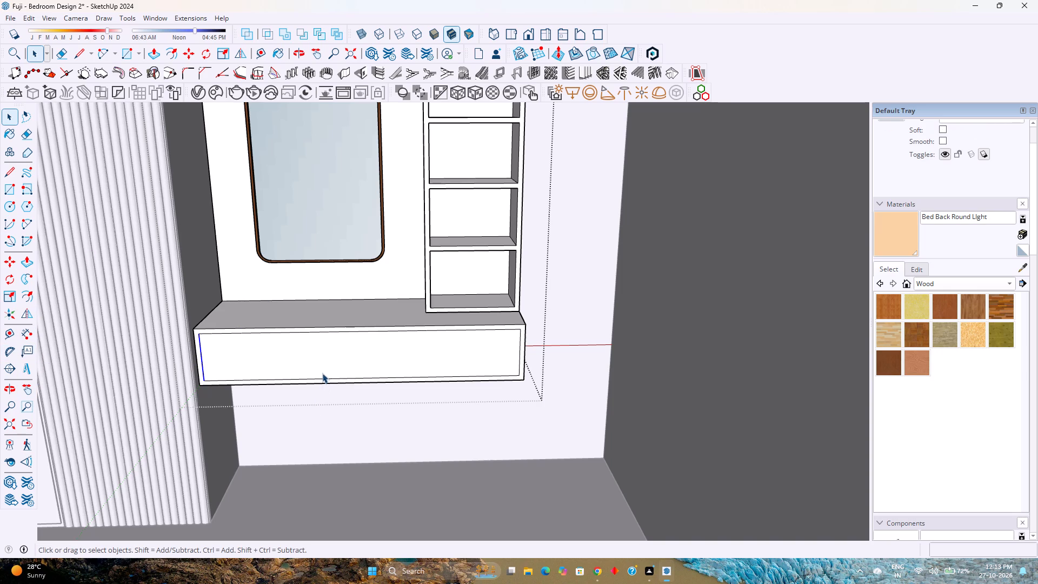
left_click(26, 334)
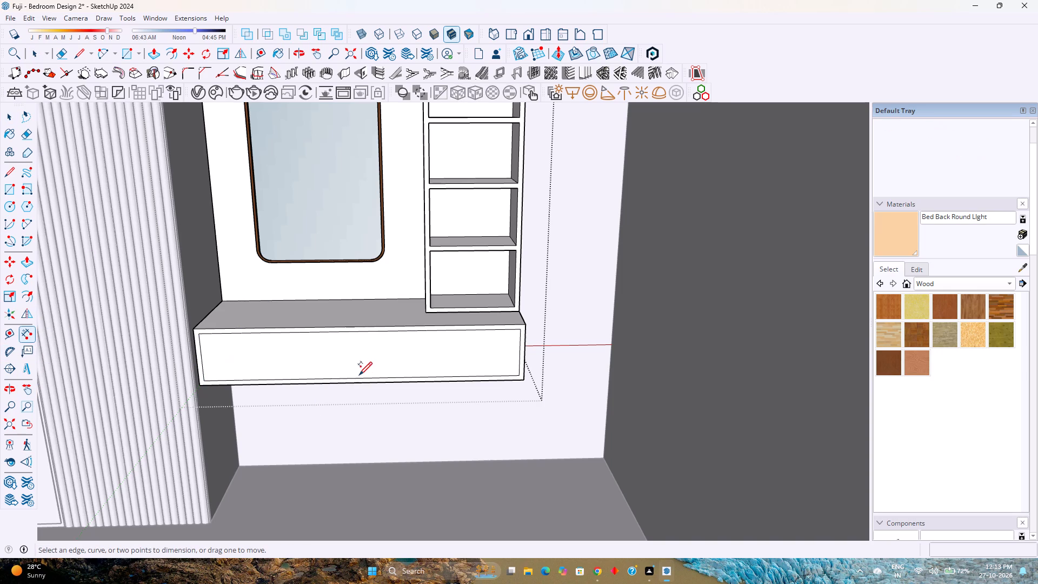
left_click(356, 378)
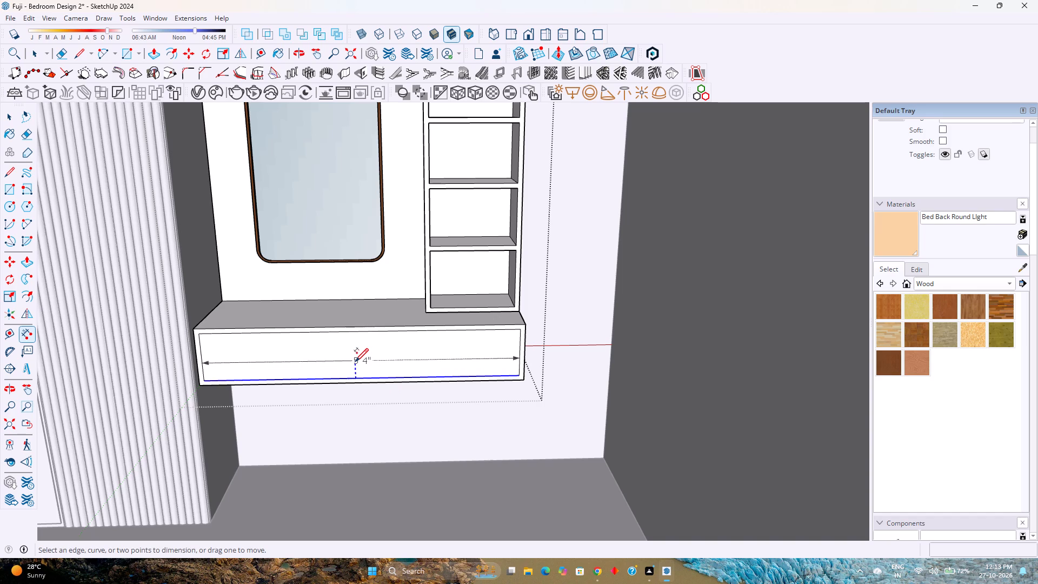
key("Escape")
key("space")
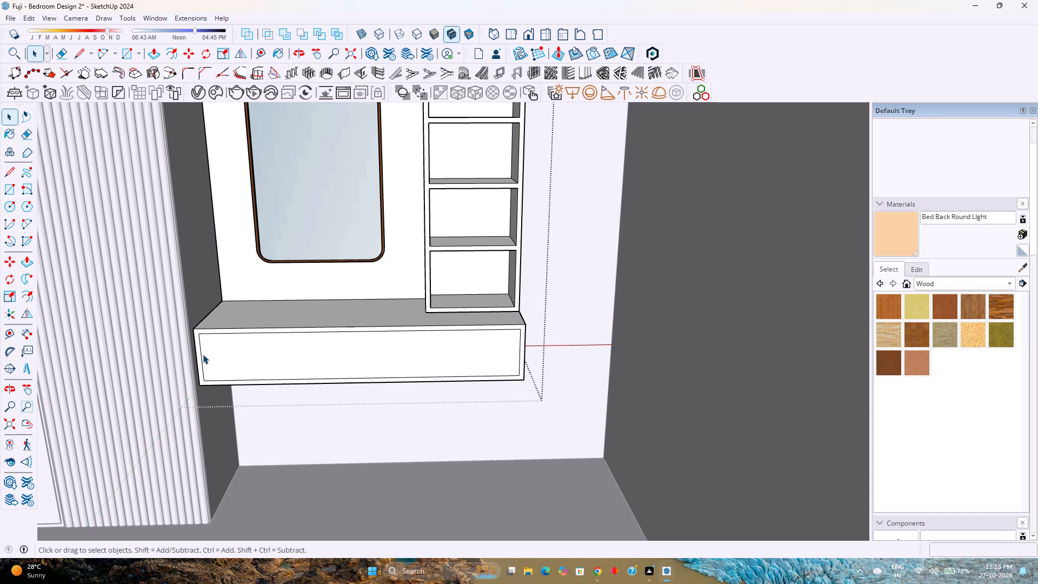
Copy the inset outline's left edge 2' 8" along the red axis to the midpoint of the bottom edge.
left_click(202, 357)
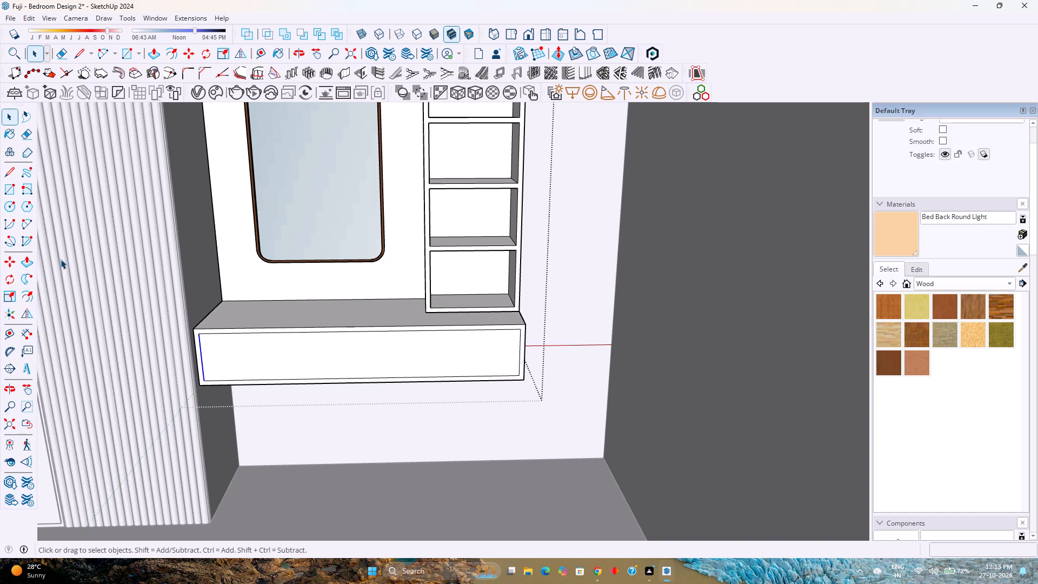
key("m")
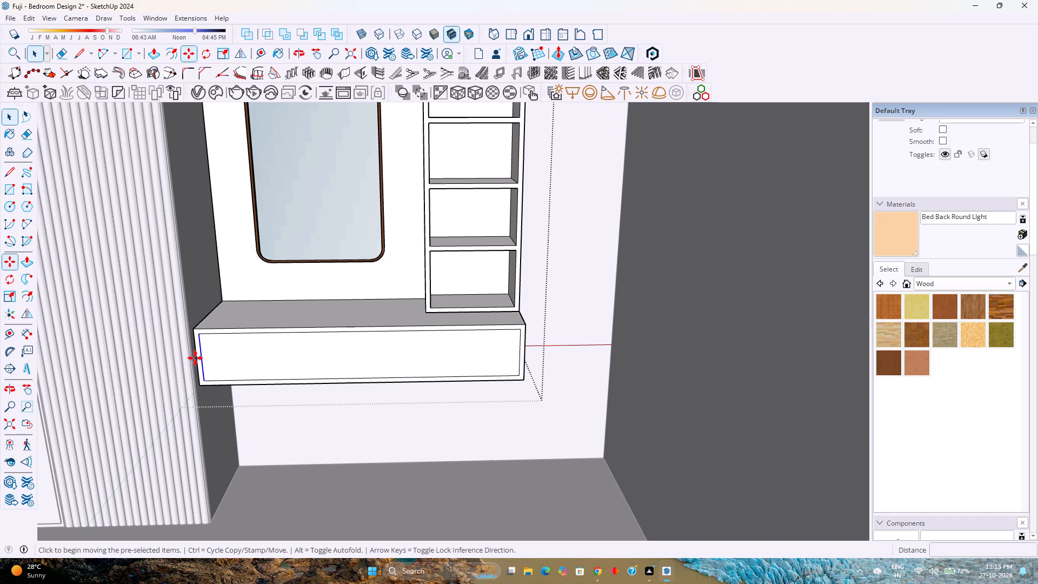
left_click(206, 379)
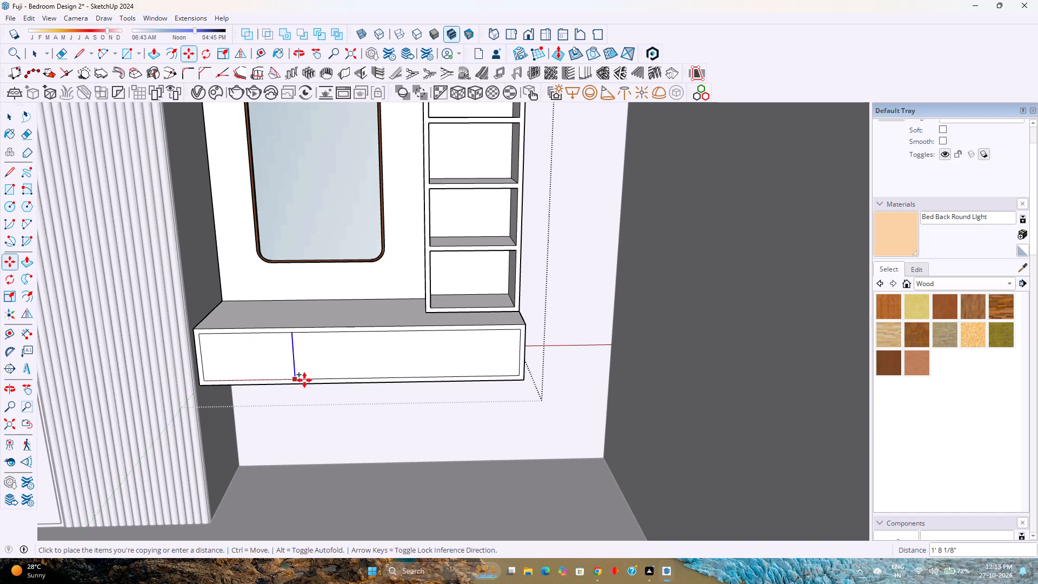
left_click(361, 378)
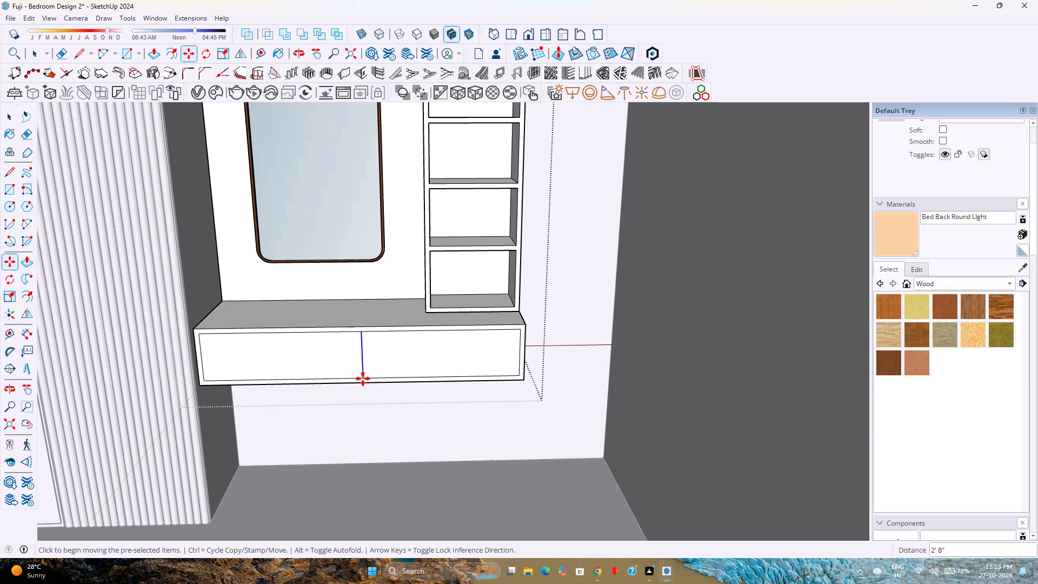
Move the copied centre edge 0.5" to the right along the red axis.
scroll(363, 379, "up", 8)
left_click(363, 379)
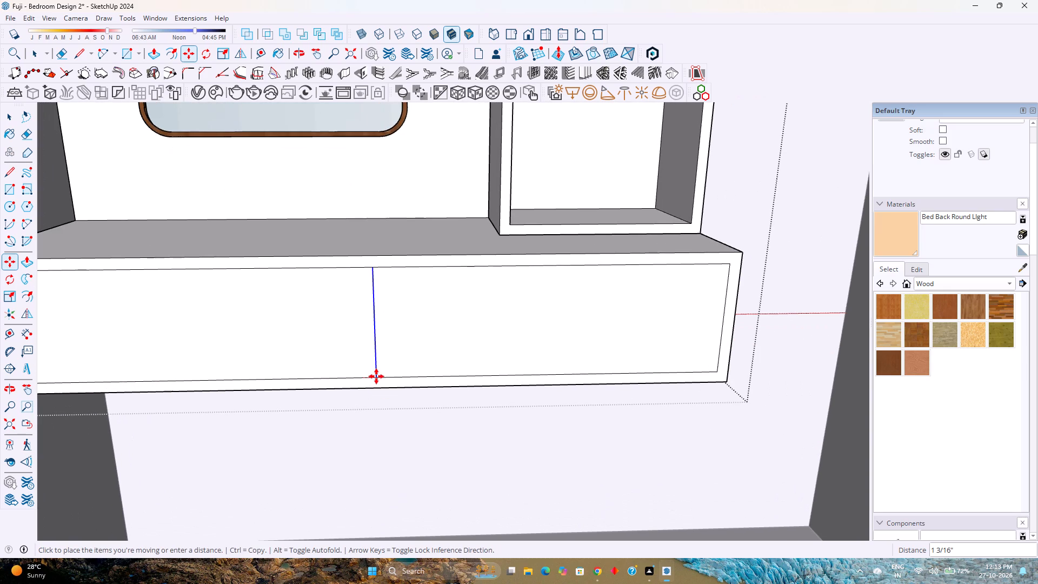
key("Right")
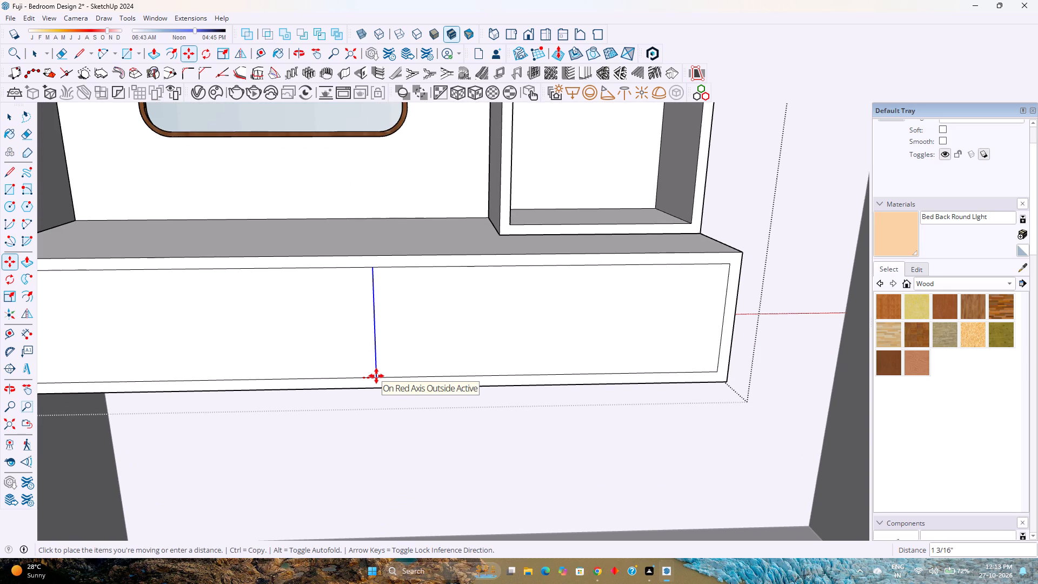
type("0.5")
key("Return")
Copy the centre edge 1" to the left along the red axis to outline the divider between the two front compartments.
left_click(368, 376)
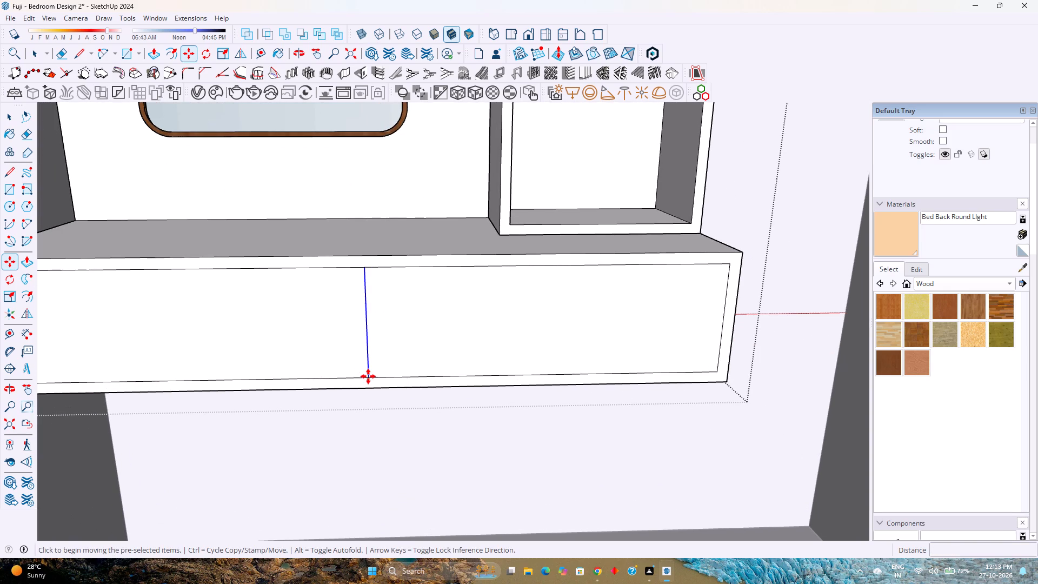
key("Left")
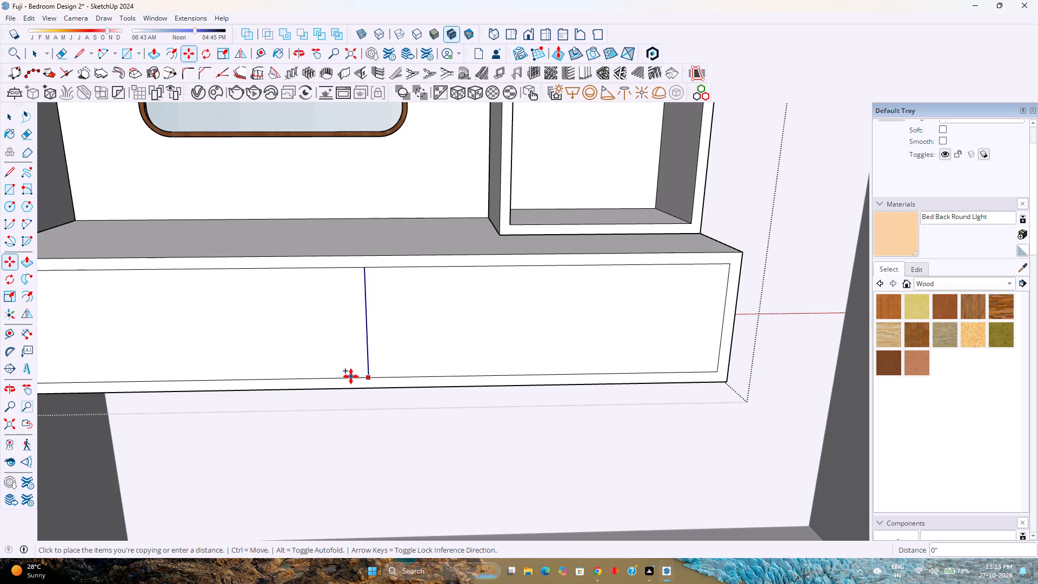
key("Right")
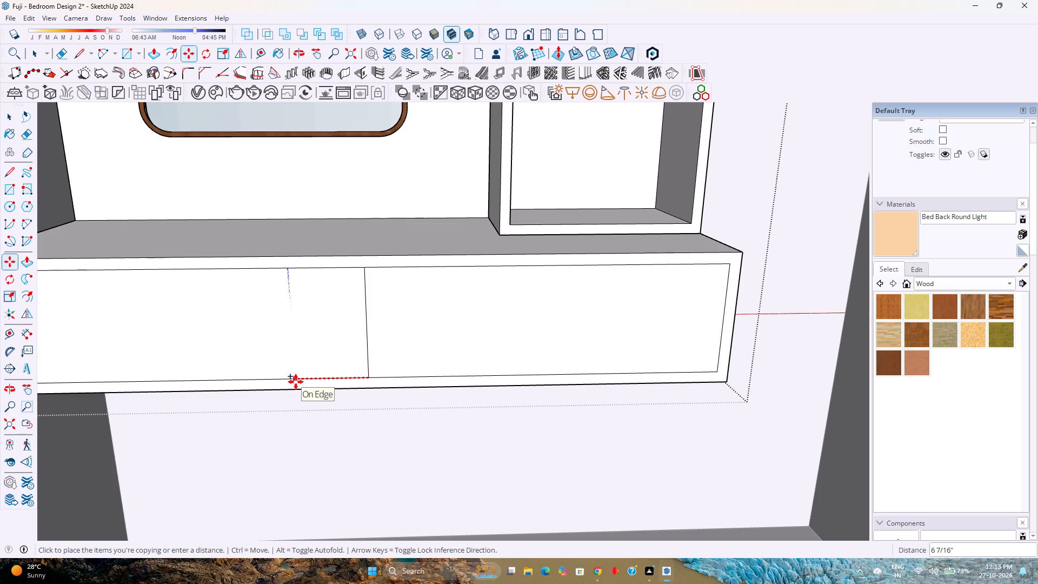
key("1")
key("Return")
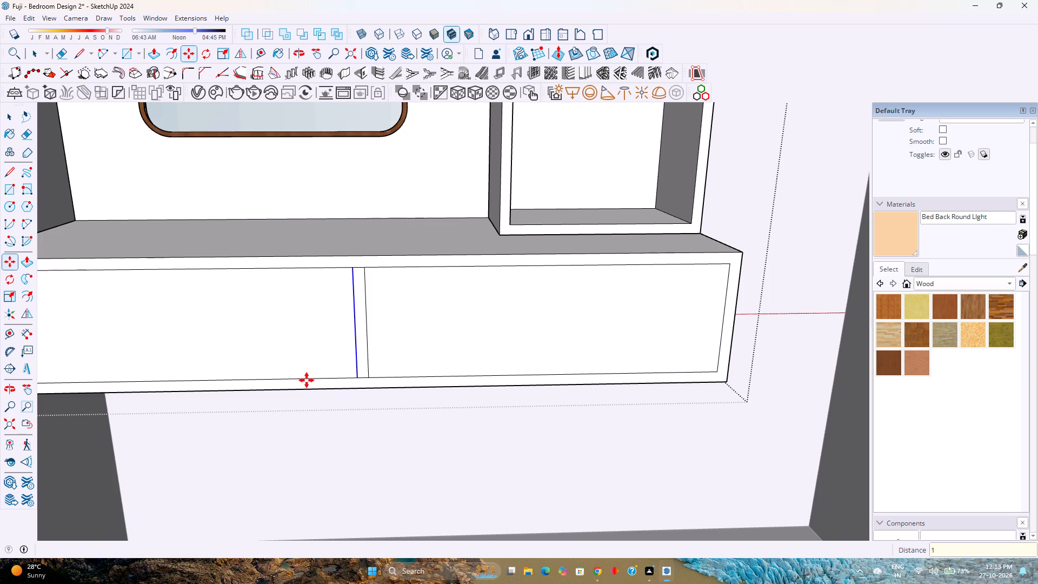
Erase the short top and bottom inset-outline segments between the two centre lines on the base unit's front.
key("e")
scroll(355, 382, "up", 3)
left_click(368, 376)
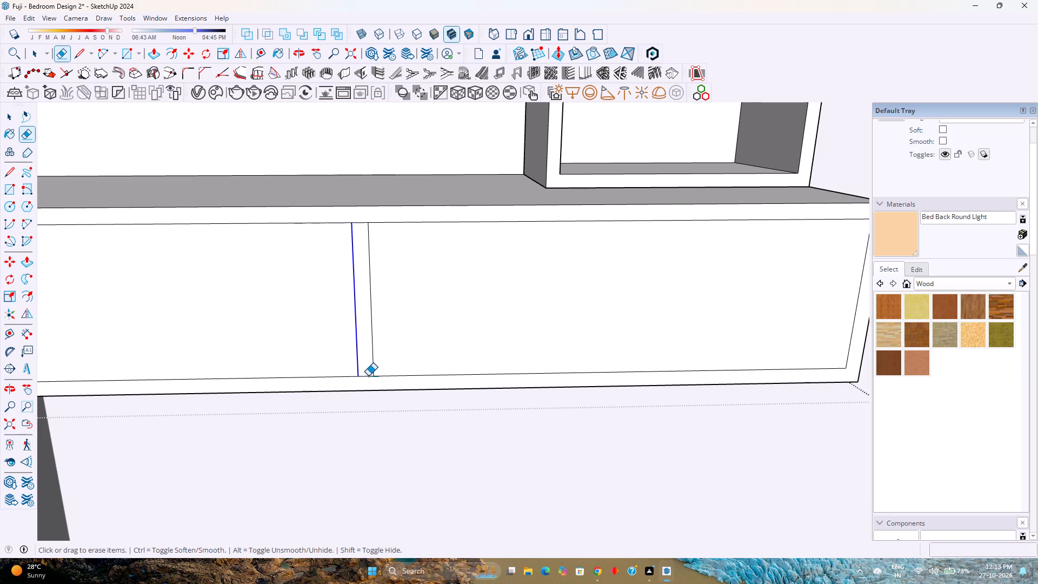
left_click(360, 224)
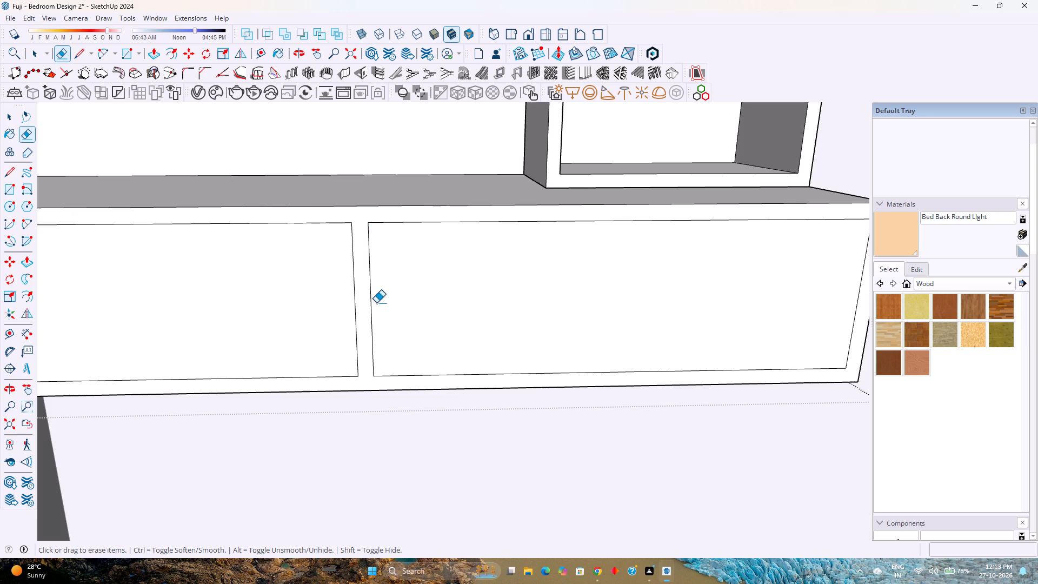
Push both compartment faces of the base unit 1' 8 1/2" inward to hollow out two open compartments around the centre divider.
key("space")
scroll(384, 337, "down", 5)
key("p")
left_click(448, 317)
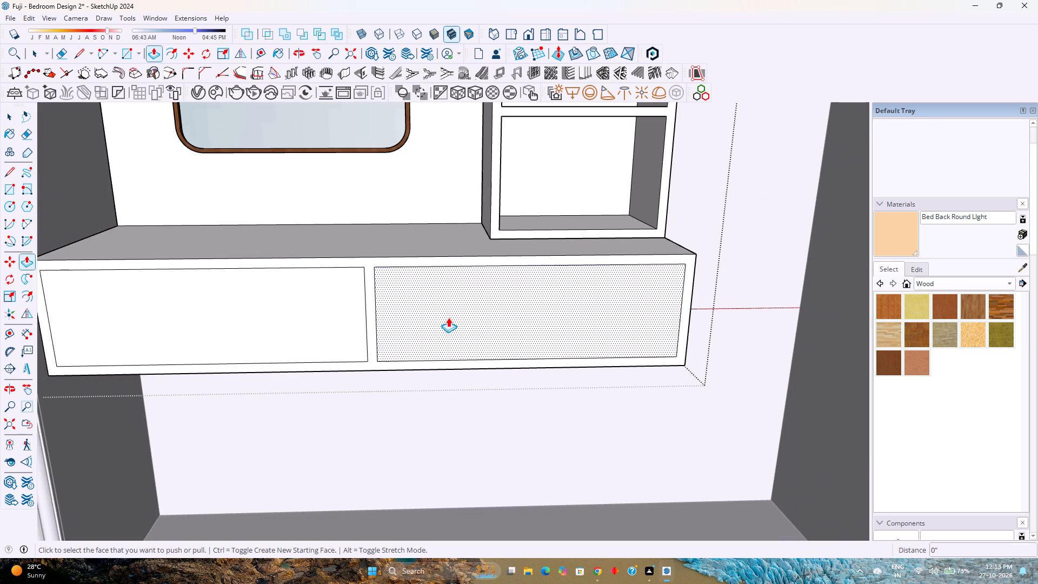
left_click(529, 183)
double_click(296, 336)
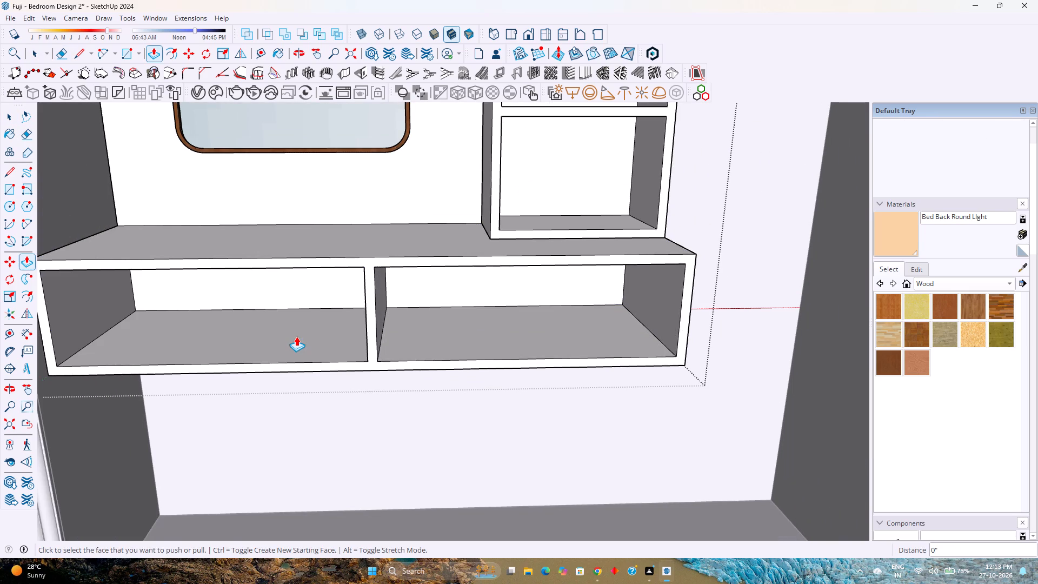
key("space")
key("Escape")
Examine the hollowed base unit together with the mirror, shelf column and fluted wall panel.
scroll(363, 367, "down", 3)
middle_click_drag(364, 368, 380, 440, "shift")
middle_click(380, 440, "shift")
middle_click_drag(380, 439, 380, 401)
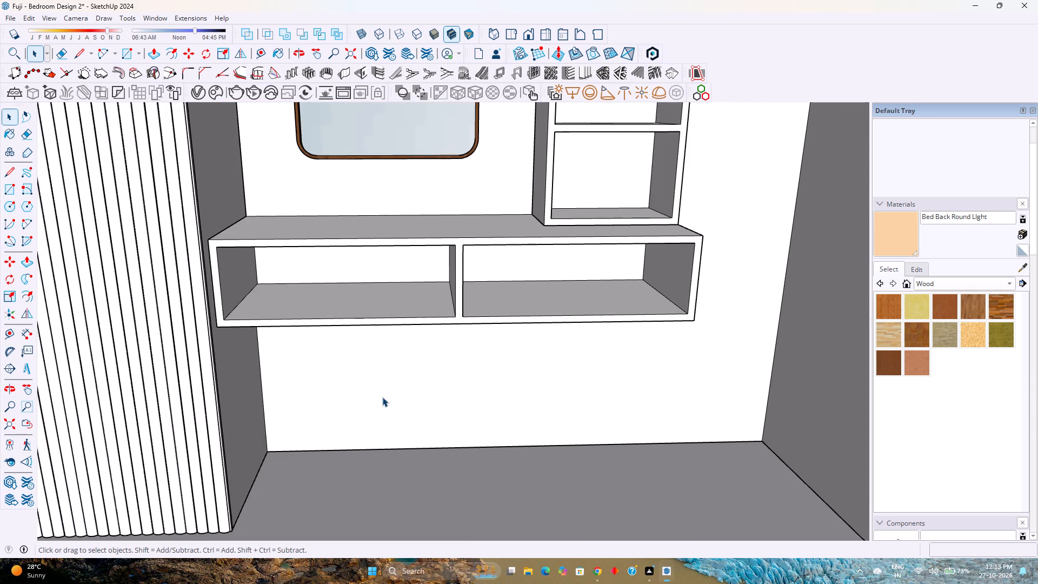
scroll(382, 397, "down", 7)
middle_click_drag(382, 397, 390, 459, "shift")
middle_click_drag(390, 458, 391, 404)
scroll(398, 381, "down", 3)
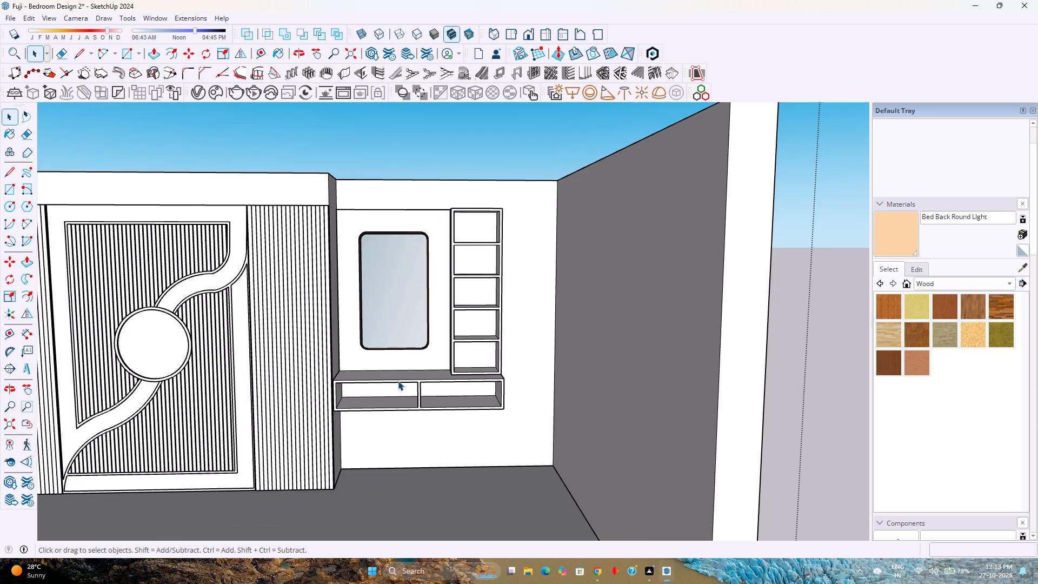
middle_click_drag(401, 393, 409, 351)
middle_click(409, 350)
scroll(409, 346, "down", 3)
middle_click_drag(410, 347, 401, 357, "shift")
Save the bedroom model.
key("ctrl+s")
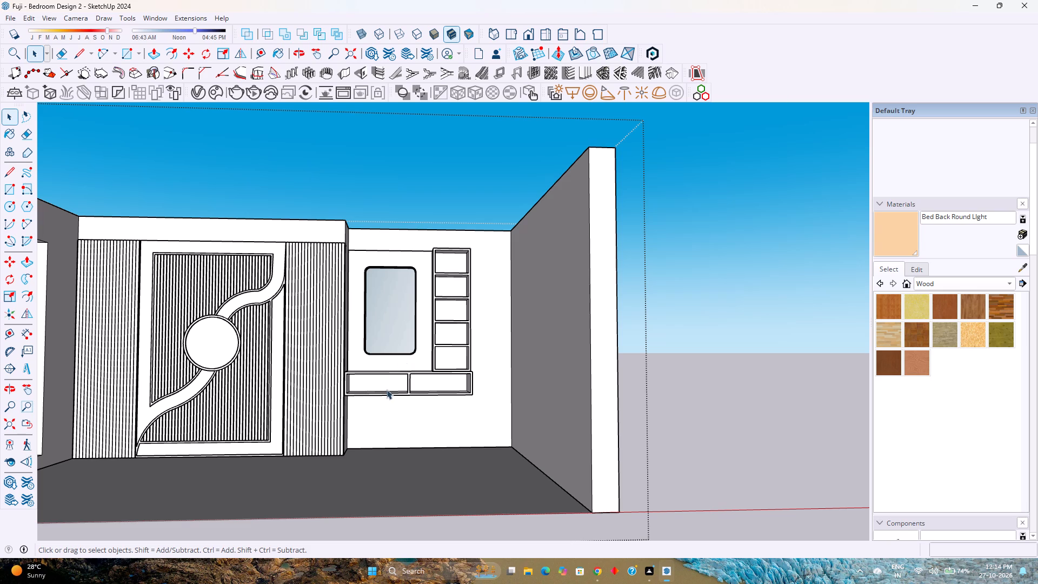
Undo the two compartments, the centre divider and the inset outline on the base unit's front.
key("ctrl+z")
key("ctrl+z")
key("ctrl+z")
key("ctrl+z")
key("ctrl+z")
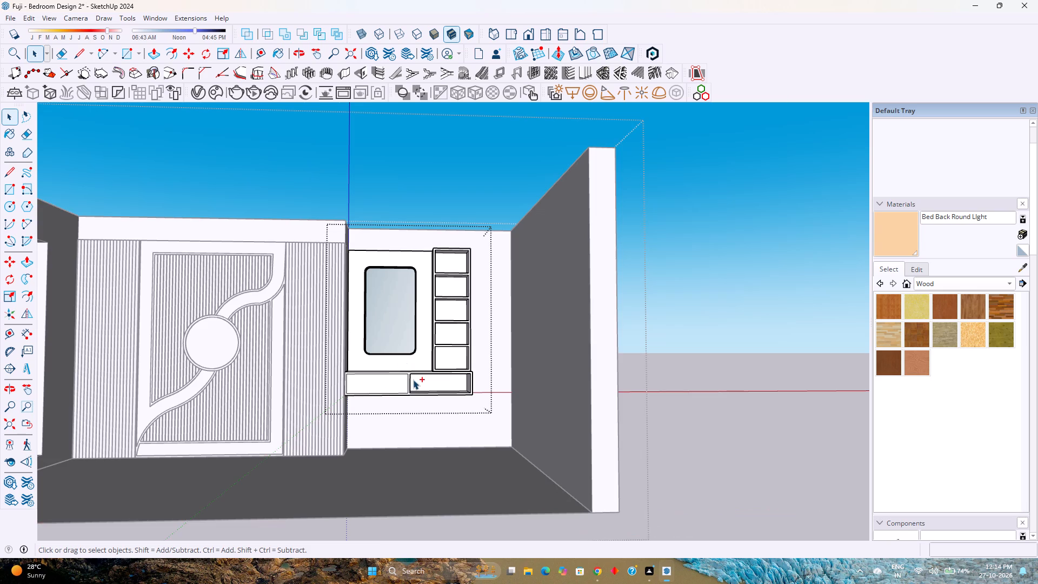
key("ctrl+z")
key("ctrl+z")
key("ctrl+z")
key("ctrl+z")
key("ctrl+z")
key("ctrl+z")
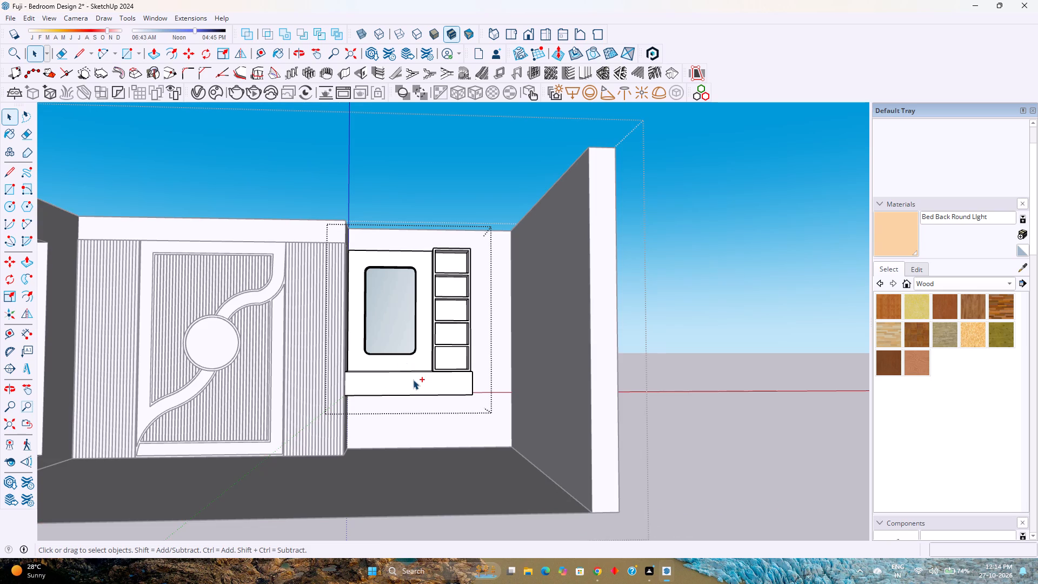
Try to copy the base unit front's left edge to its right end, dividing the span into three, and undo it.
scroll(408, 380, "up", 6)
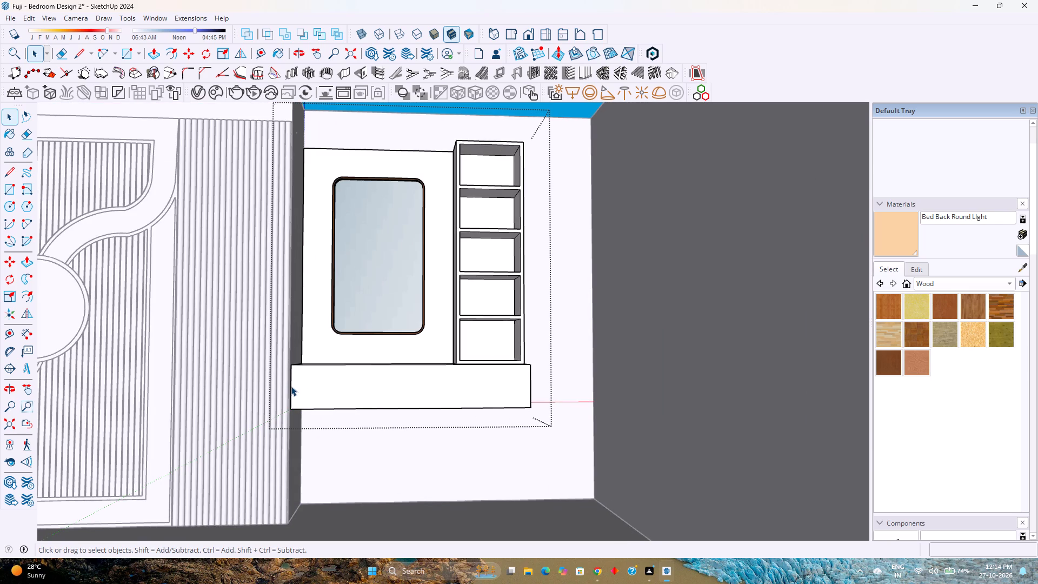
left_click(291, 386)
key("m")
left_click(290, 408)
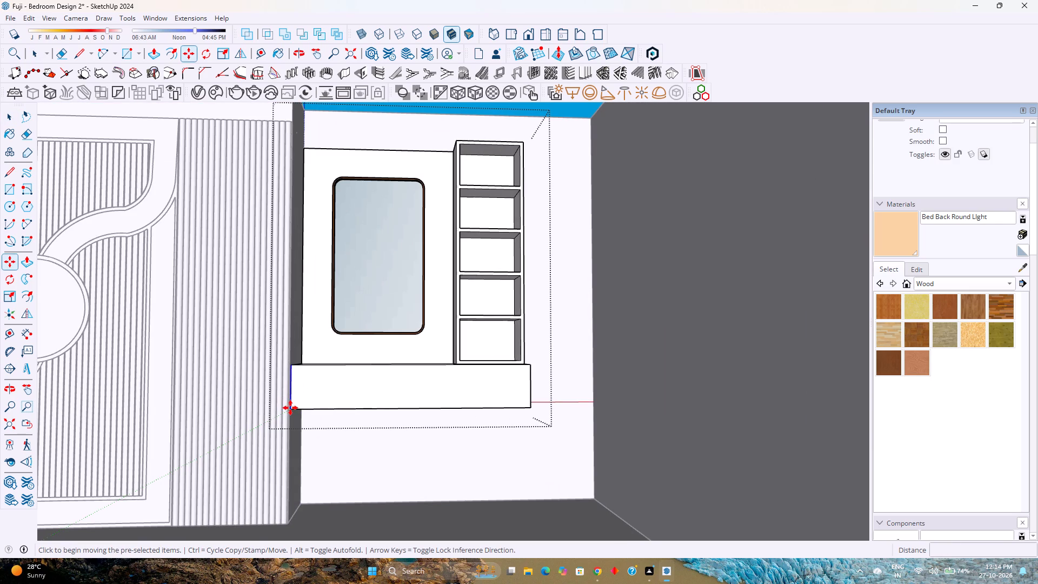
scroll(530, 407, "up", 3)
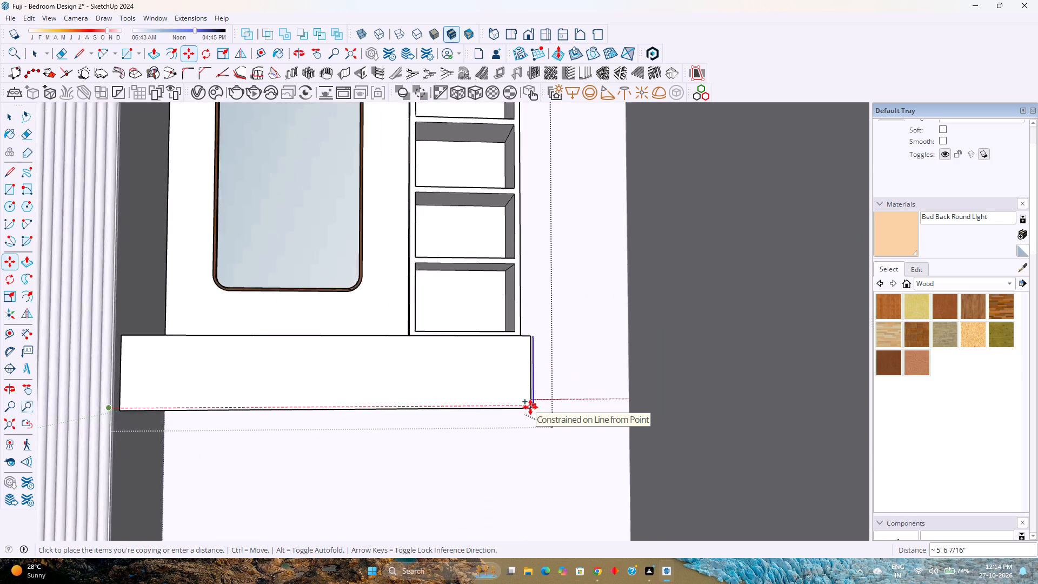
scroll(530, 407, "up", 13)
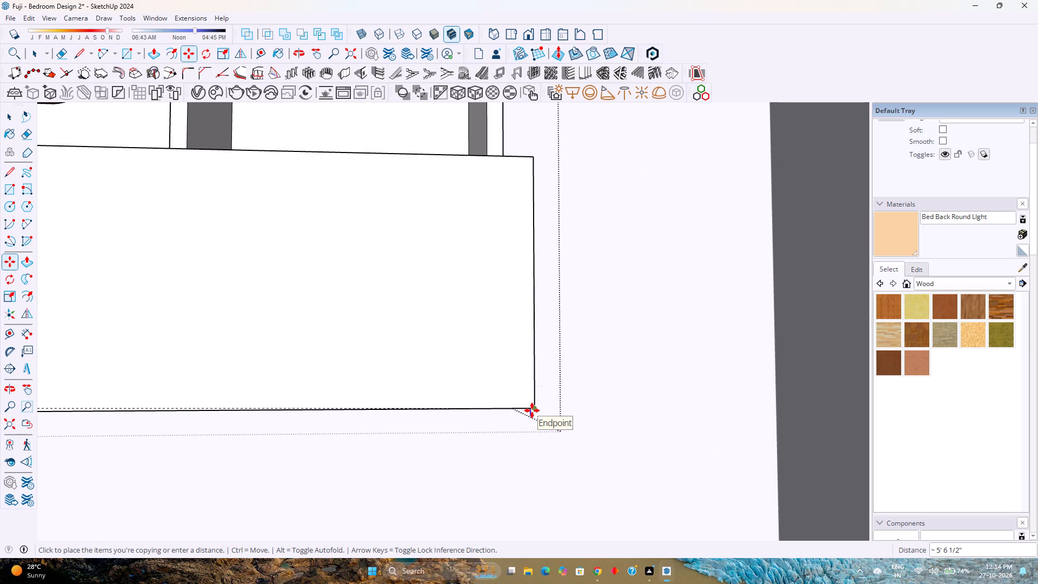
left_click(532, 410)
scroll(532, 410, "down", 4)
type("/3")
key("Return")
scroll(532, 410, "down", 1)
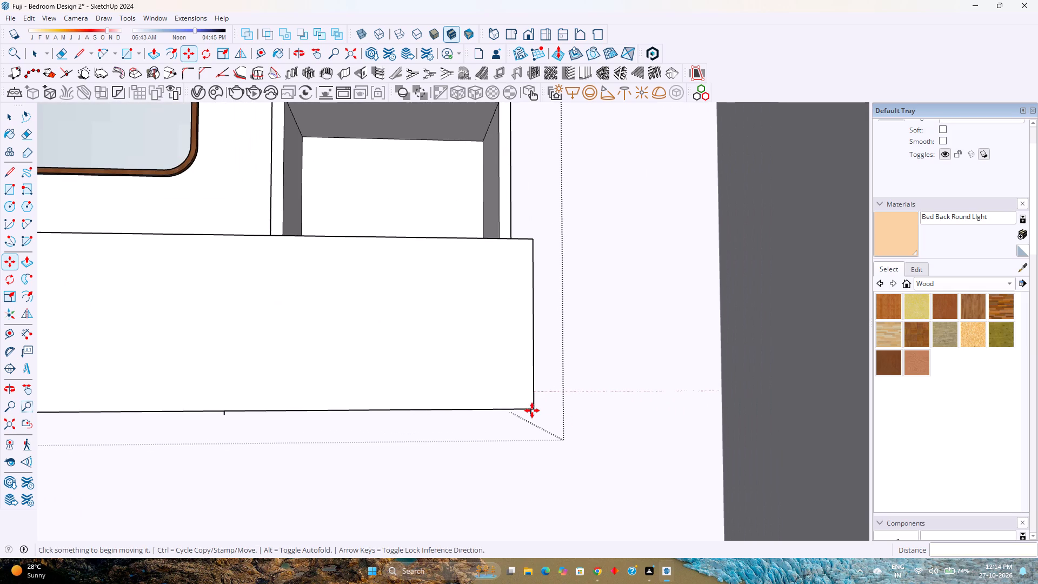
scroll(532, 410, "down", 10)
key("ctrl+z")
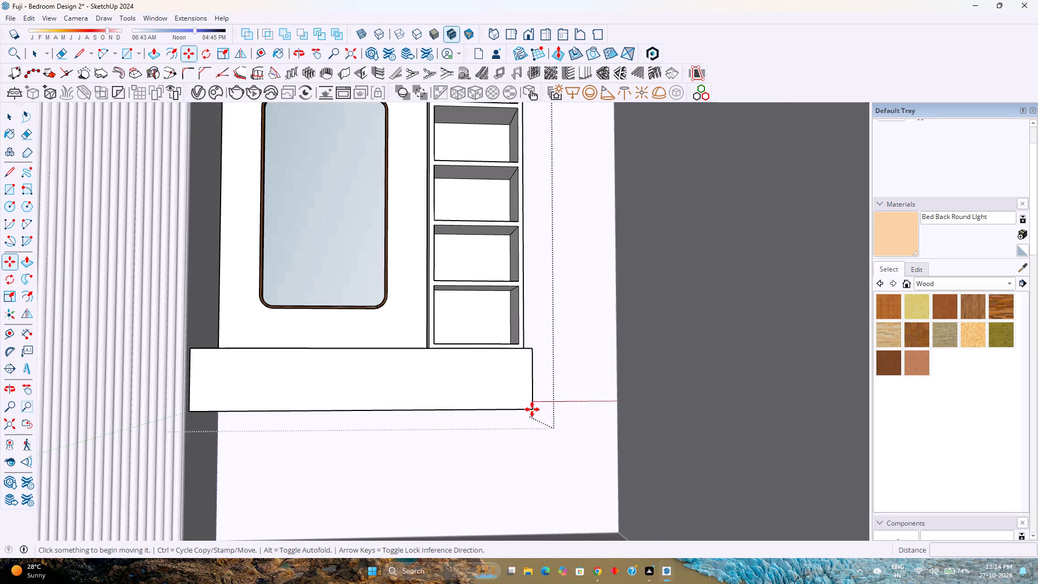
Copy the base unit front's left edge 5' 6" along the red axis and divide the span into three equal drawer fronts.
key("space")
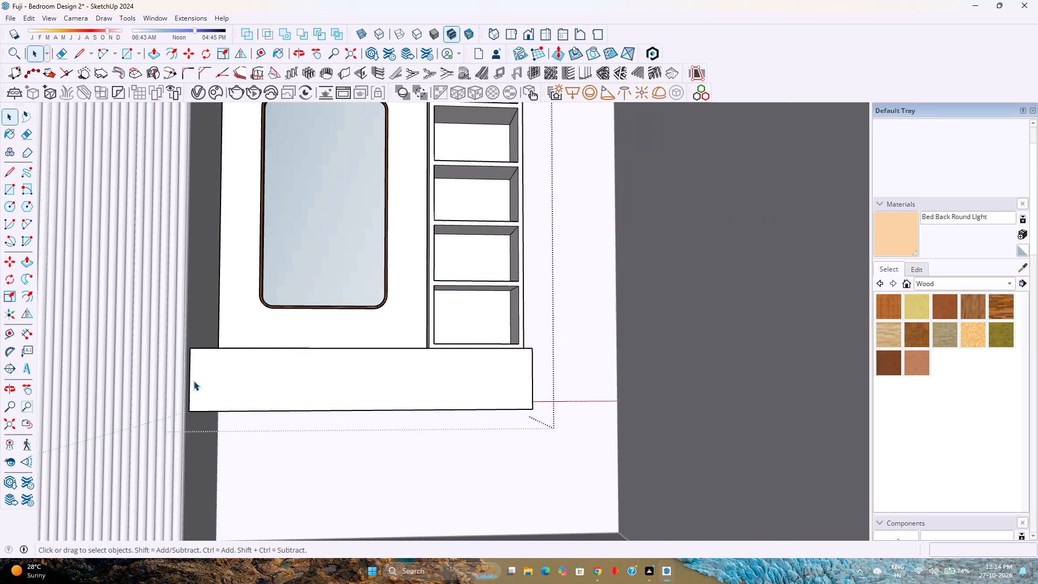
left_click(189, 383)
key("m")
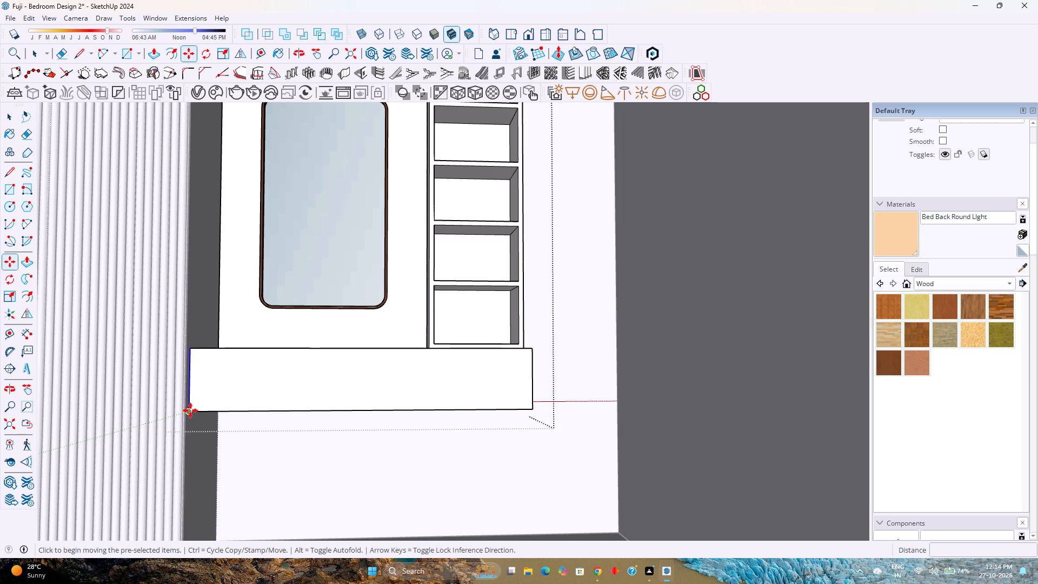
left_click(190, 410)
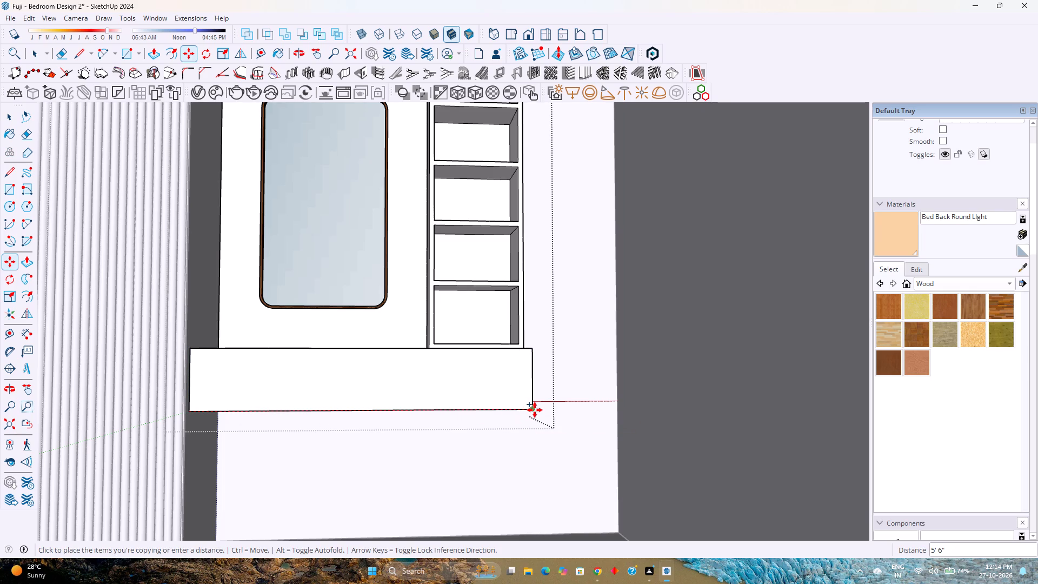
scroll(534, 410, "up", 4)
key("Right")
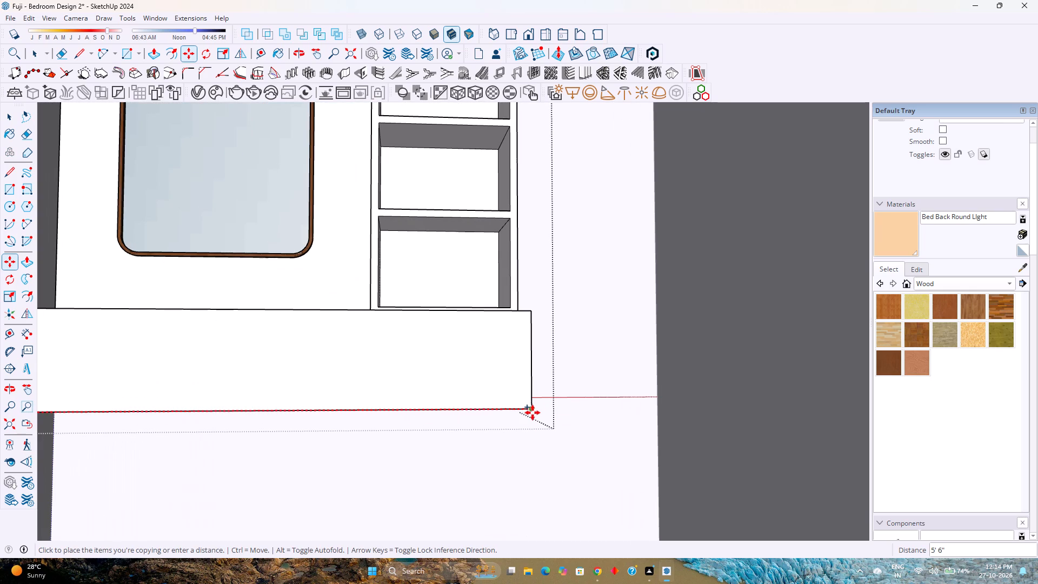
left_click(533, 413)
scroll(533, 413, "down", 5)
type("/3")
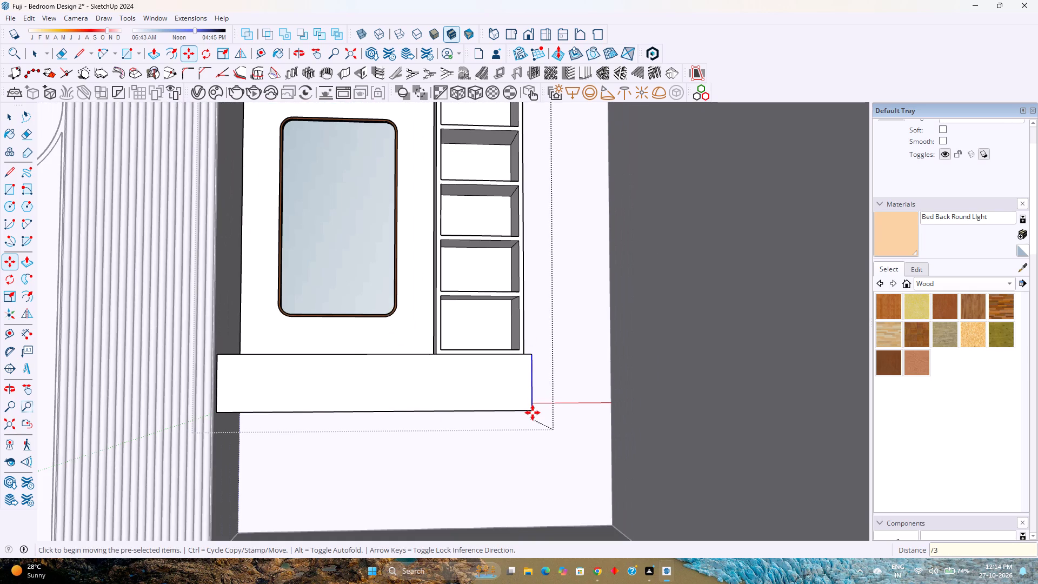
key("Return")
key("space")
Examine the three-part division of the base unit's front against the mirror and shelf column.
scroll(485, 399, "down", 7)
middle_click_drag(470, 399, 484, 371)
scroll(484, 371, "up", 1)
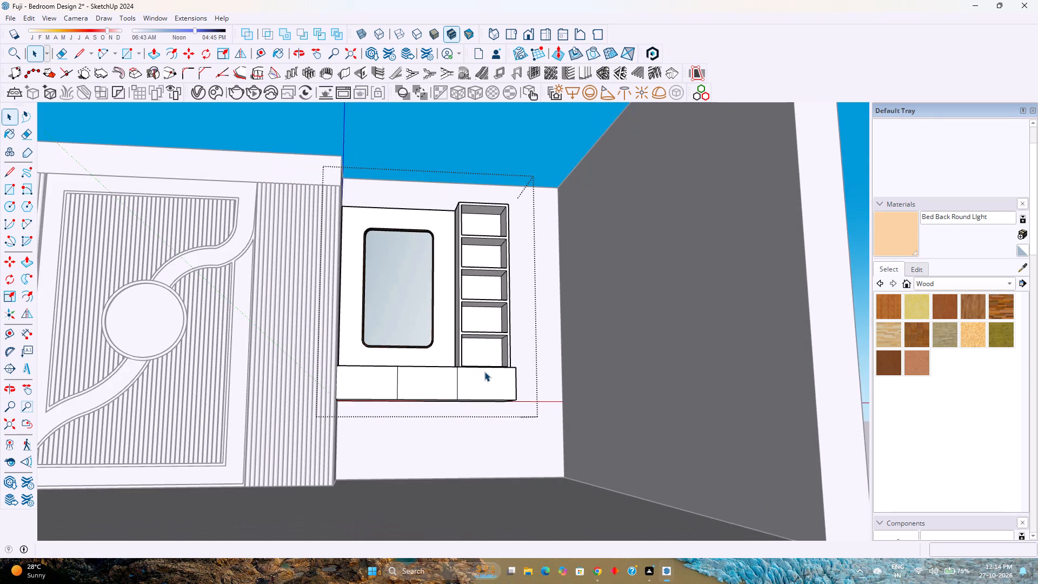
middle_click_drag(474, 367, 490, 451, "shift")
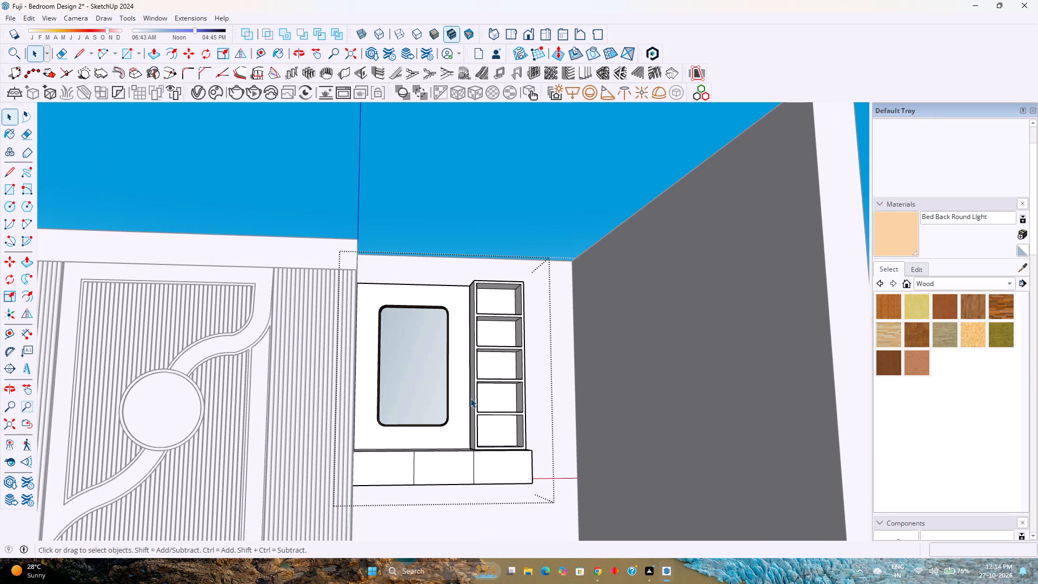
scroll(469, 397, "down", 2)
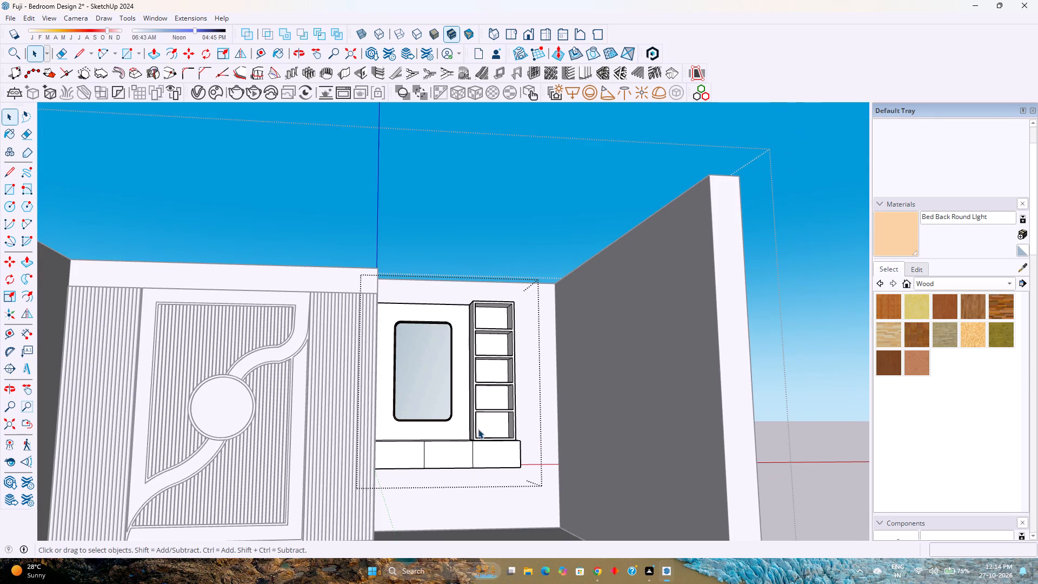
scroll(471, 450, "up", 7)
middle_click_drag(475, 452, 460, 478)
middle_click(460, 478)
scroll(460, 478, "down", 1, "shift")
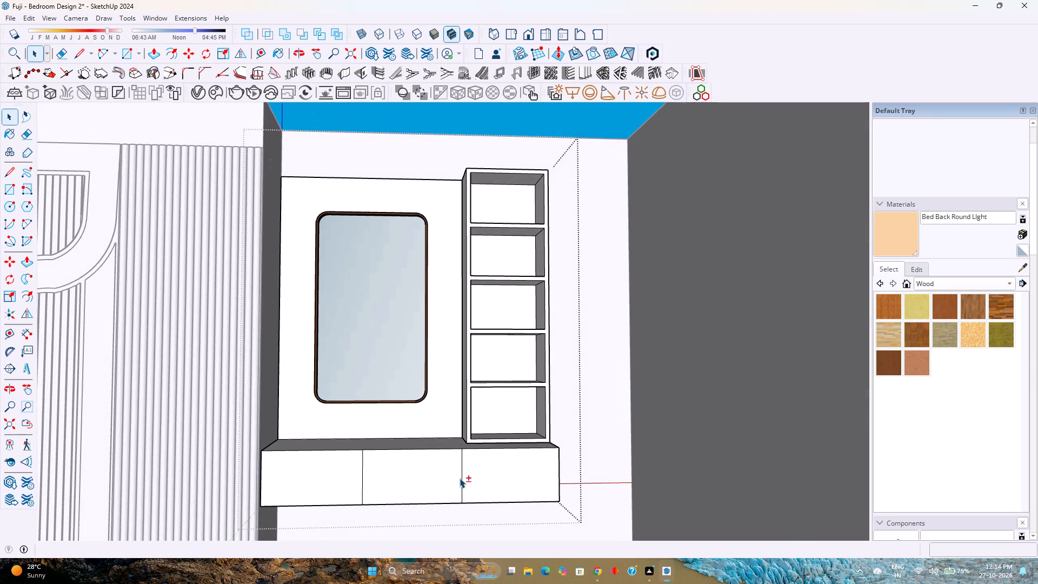
middle_click_drag(460, 478, 462, 439, "shift")
middle_click(462, 439, "shift")
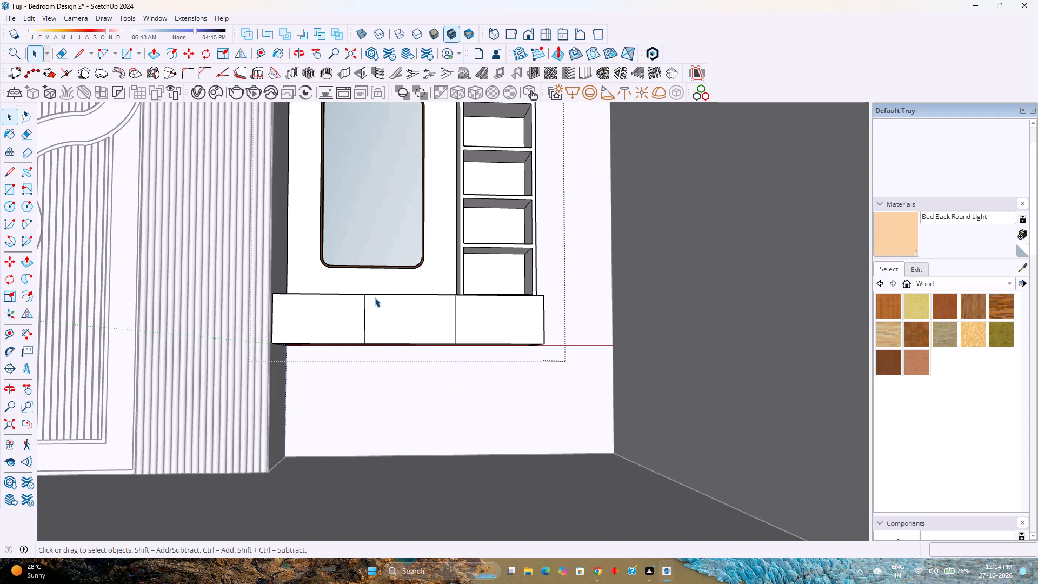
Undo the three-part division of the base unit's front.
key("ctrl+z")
Push the base unit's underside face up by 2" to reduce the unit's height.
middle_click_drag(349, 279, 385, 359)
middle_click(385, 360)
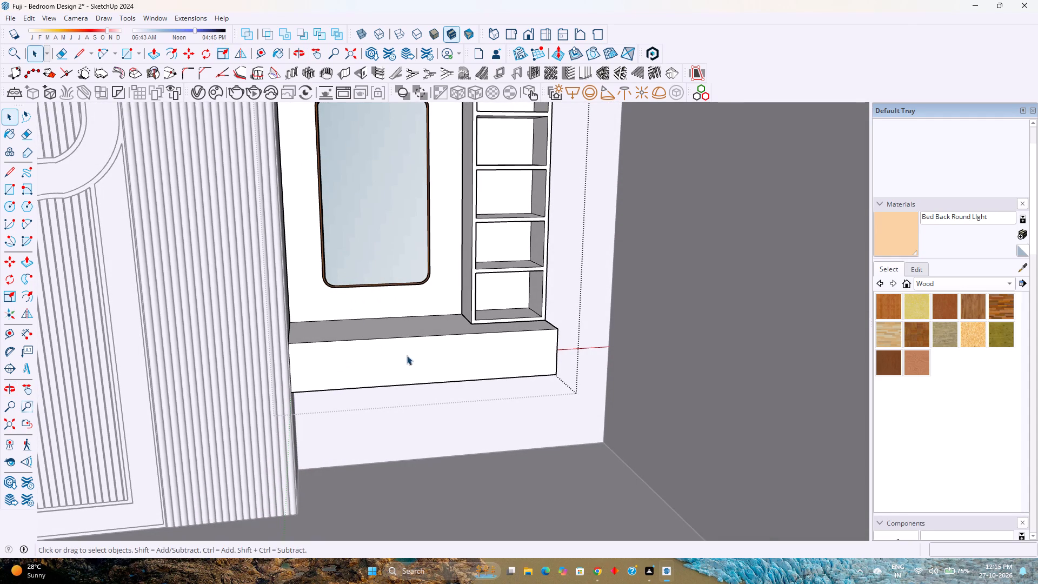
scroll(443, 336, "up", 6)
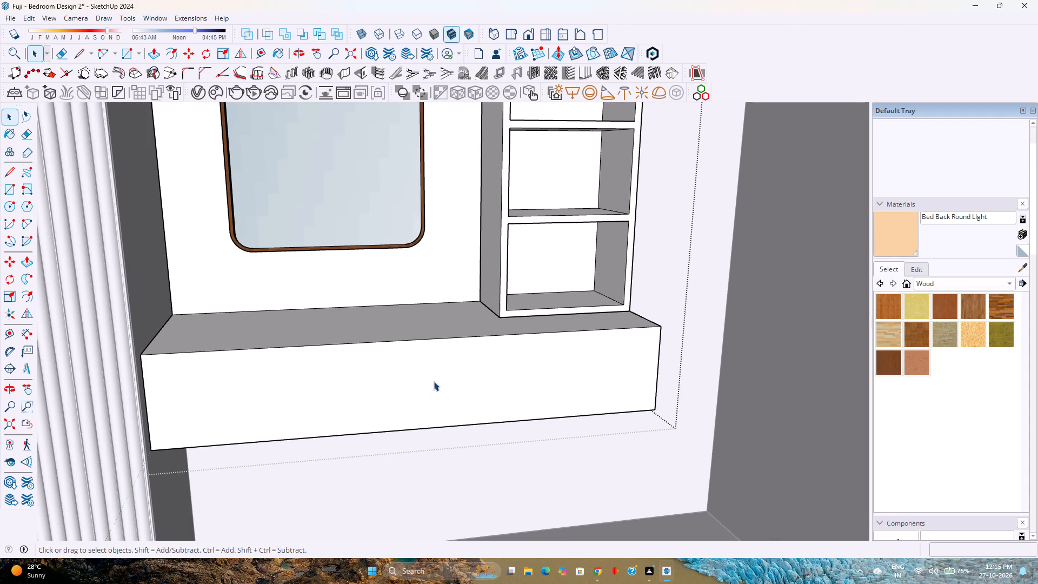
middle_click_drag(434, 381, 381, 271)
middle_click(381, 271)
left_click(376, 301)
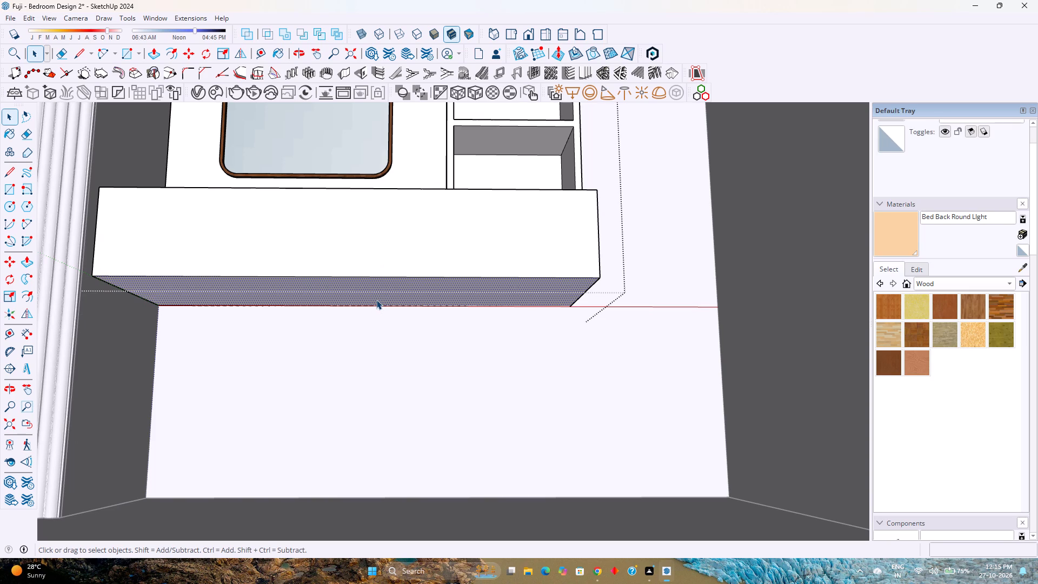
key("p")
left_click(376, 298)
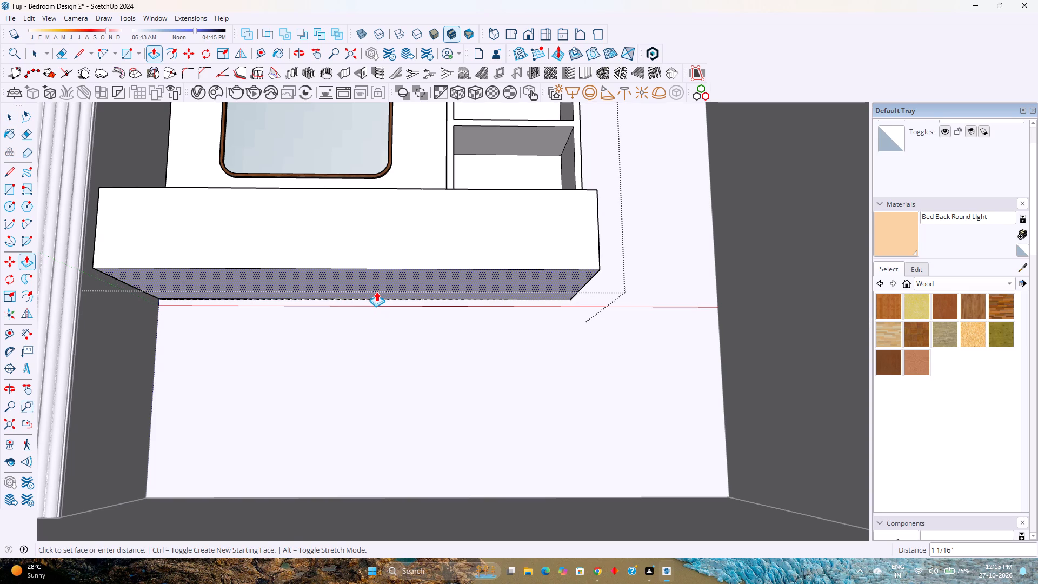
key("2")
key("Return")
key("space")
Offset the outline of the base unit's front face inward by 1".
middle_click_drag(390, 303, 432, 394, "shift")
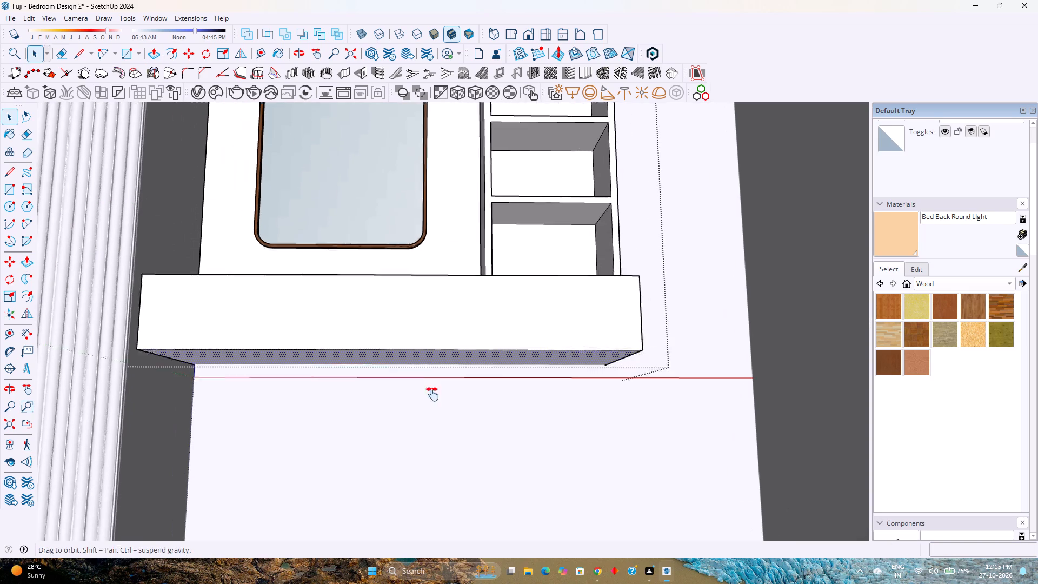
middle_click_drag(432, 394, 434, 402, "shift")
middle_click(434, 402, "shift")
left_click(391, 354)
left_click(172, 48)
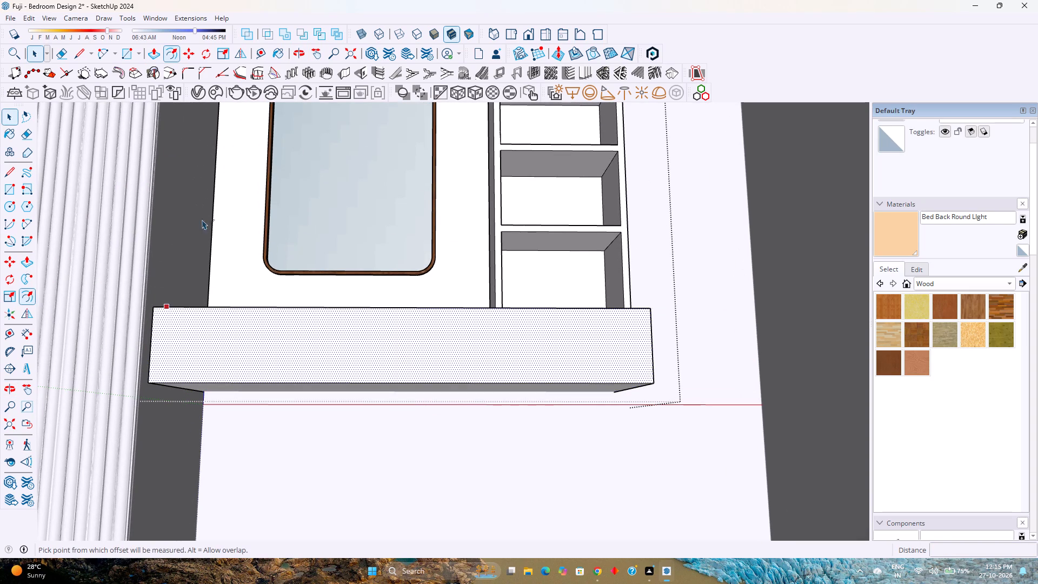
left_click(230, 307)
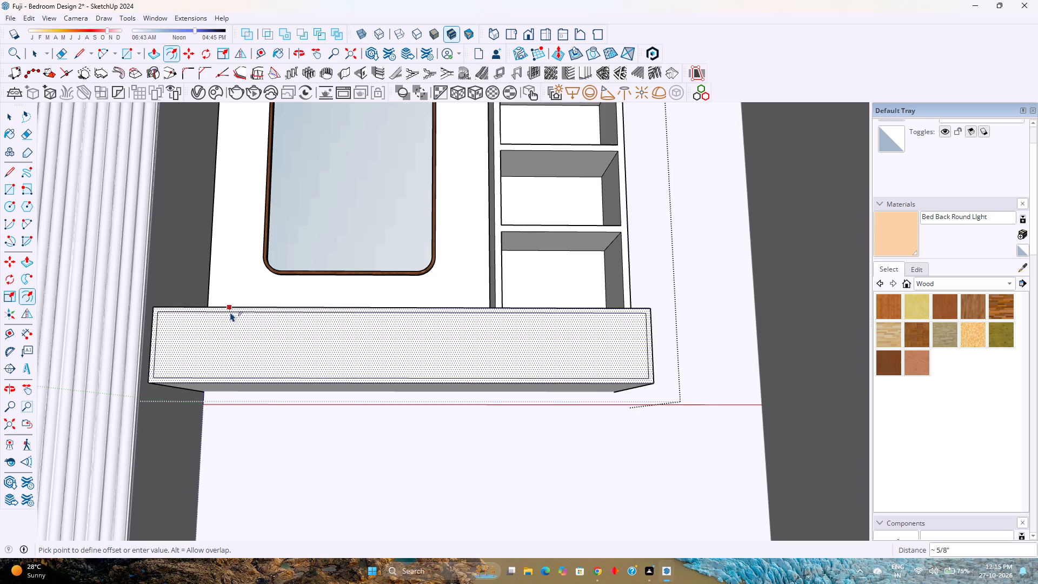
key("1")
key("Return")
key("space")
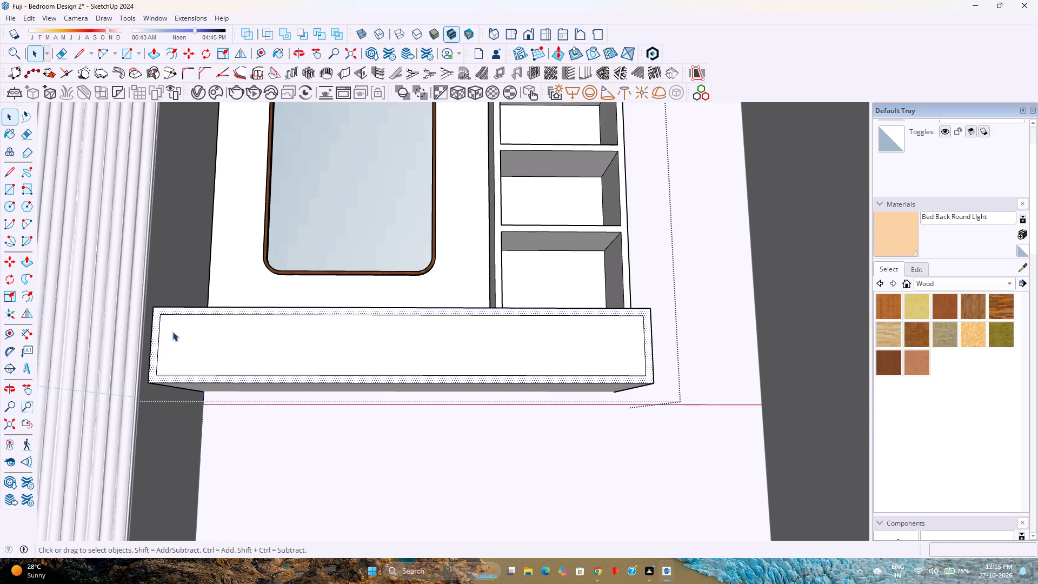
Copy the inset outline's short vertical edge across the base unit's front and divide the span into three equal parts.
left_click(157, 336)
left_click(159, 340)
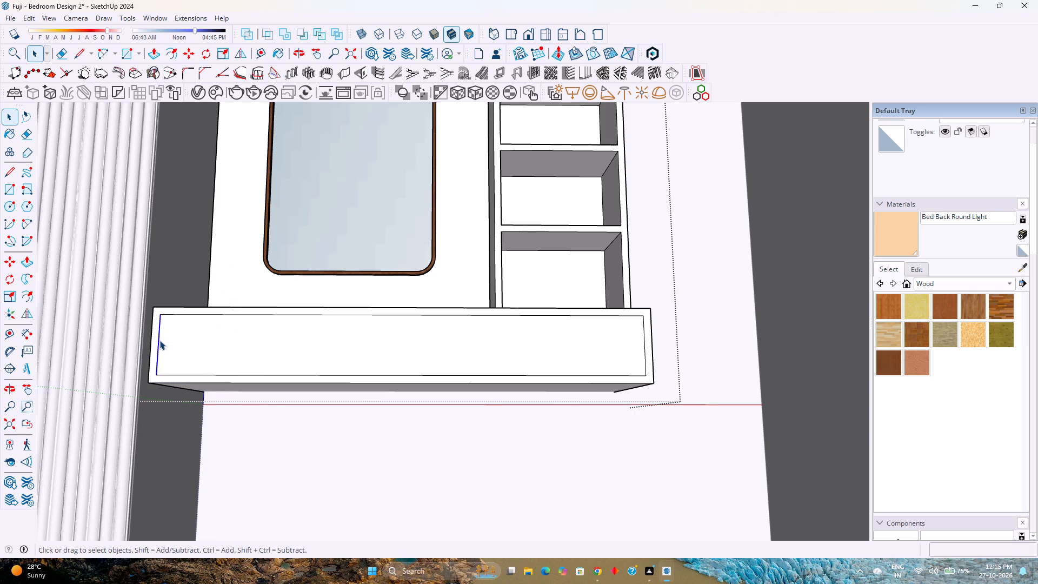
key("m")
left_click(155, 375)
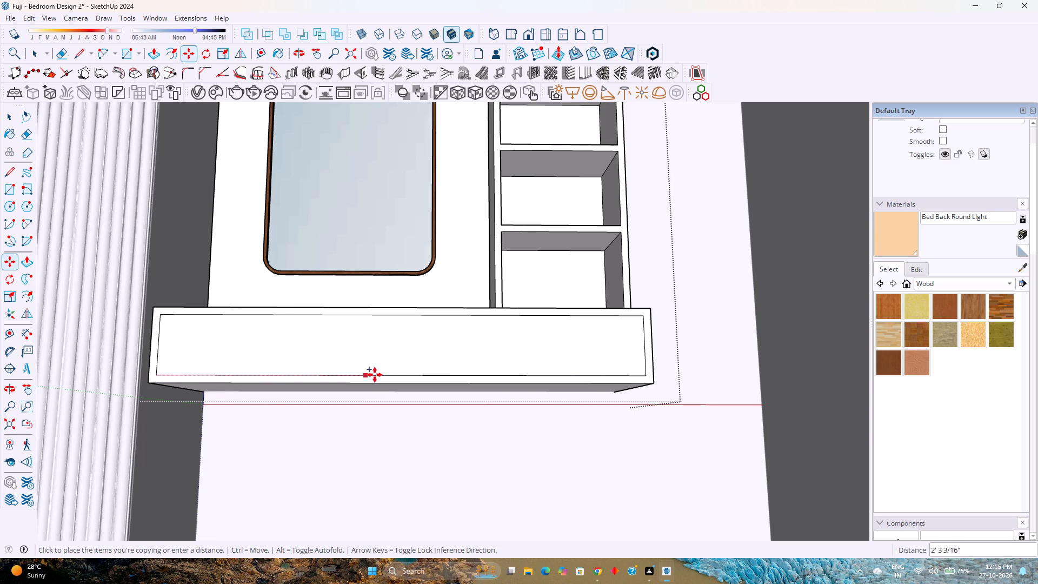
left_click(644, 376)
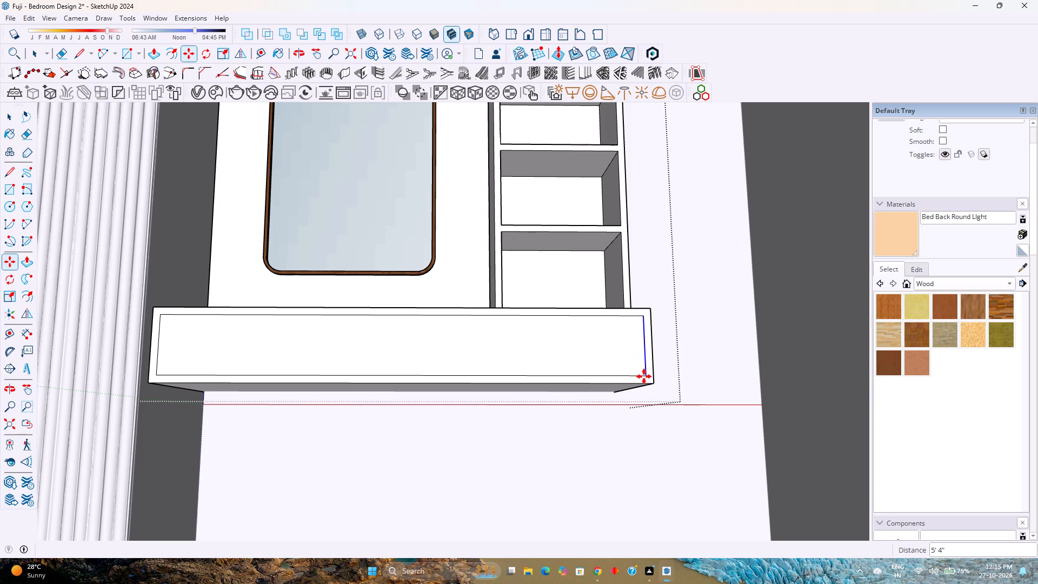
type("/3")
key("Return")
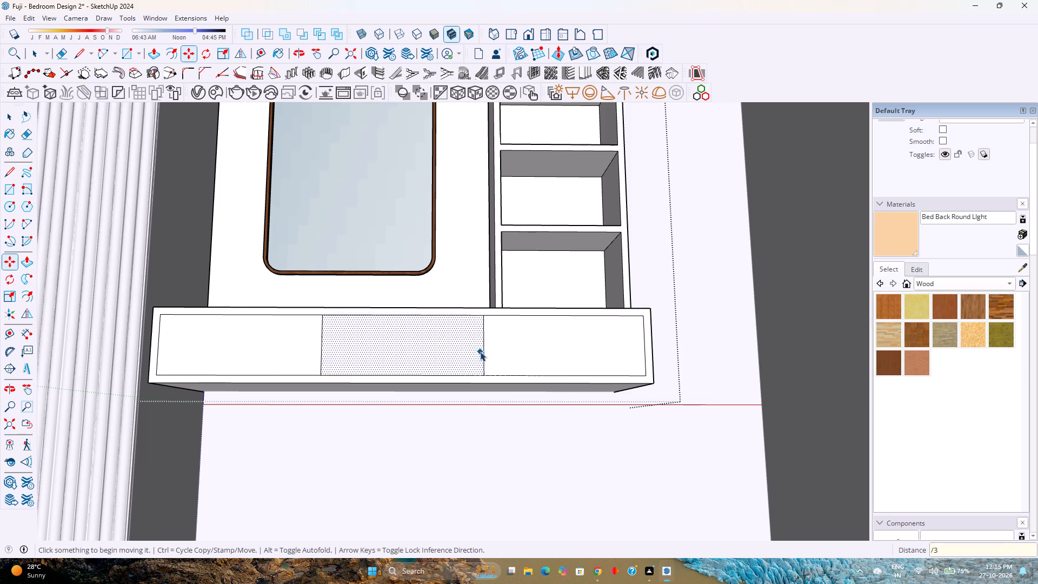
Shift both dividing lines 0.5" toward the shelf-column end and copy them back 1" to outline two 1" thick partitions.
key("space")
left_click_drag(489, 347, 265, 340)
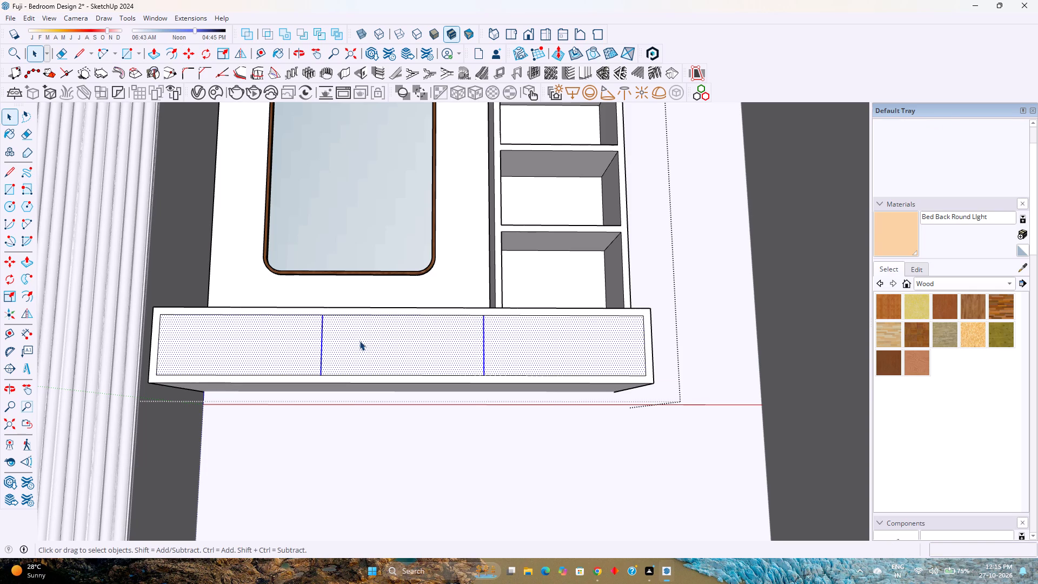
right_click(360, 341)
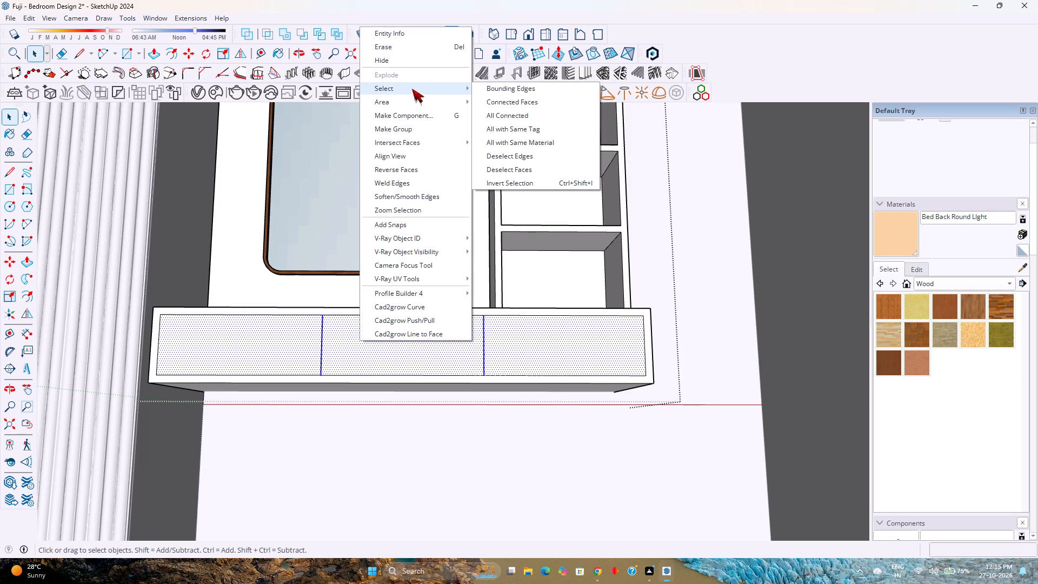
left_click(522, 164)
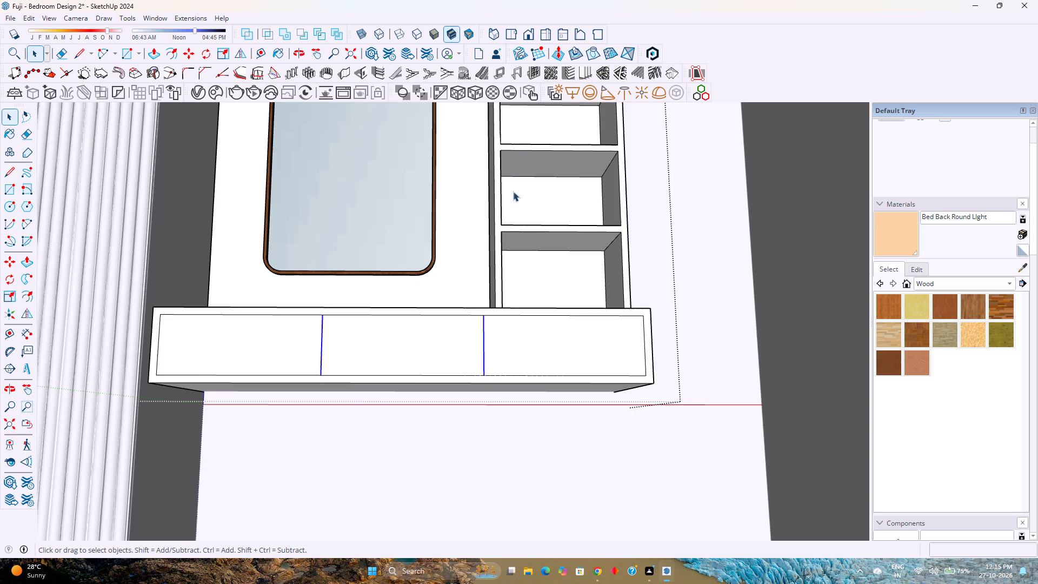
key("m")
scroll(487, 374, "up", 2)
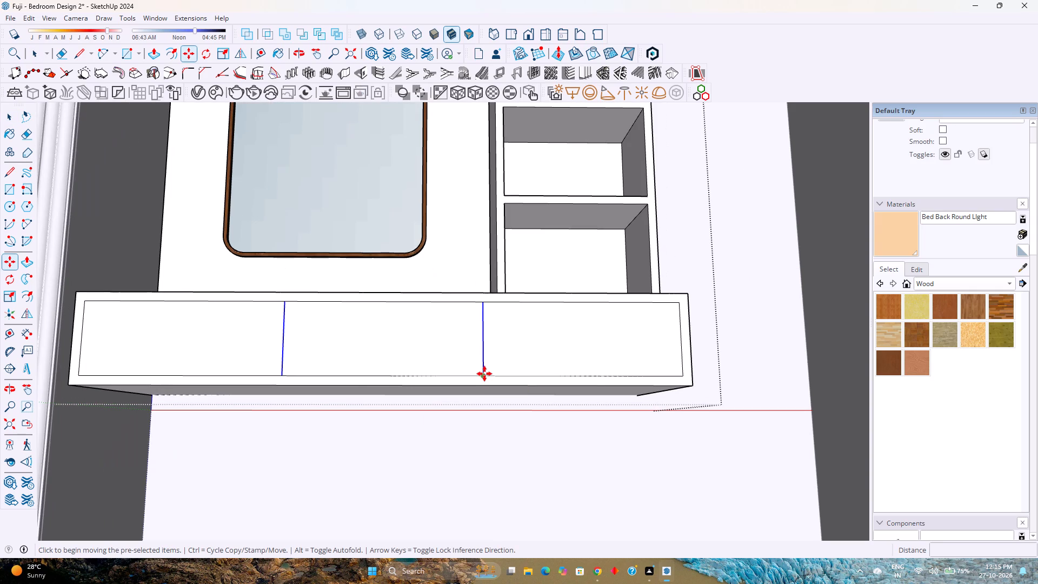
left_click(484, 374)
key("Right")
type("0.5")
key("Return")
left_click(492, 377)
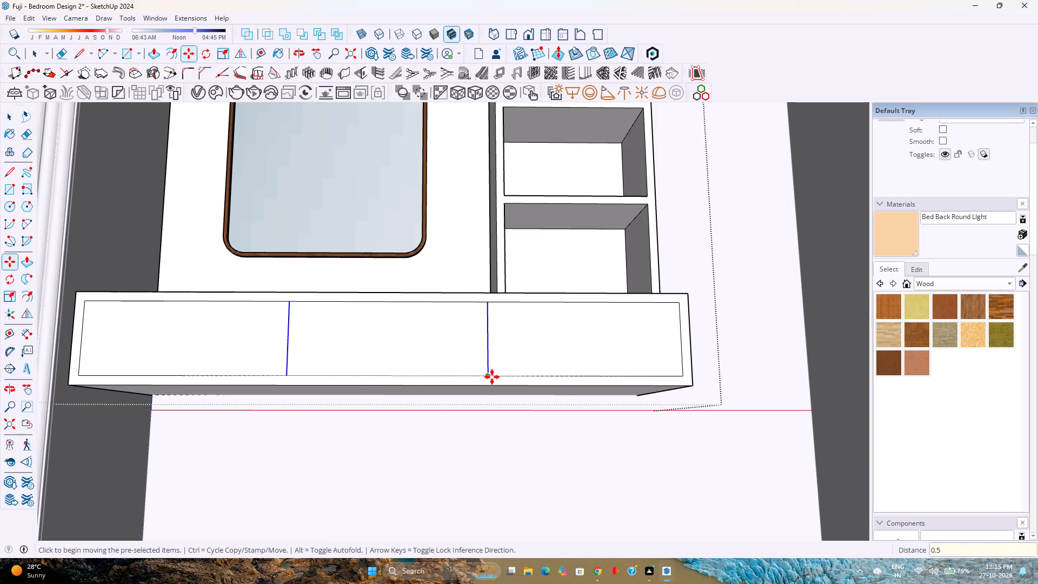
key("Right")
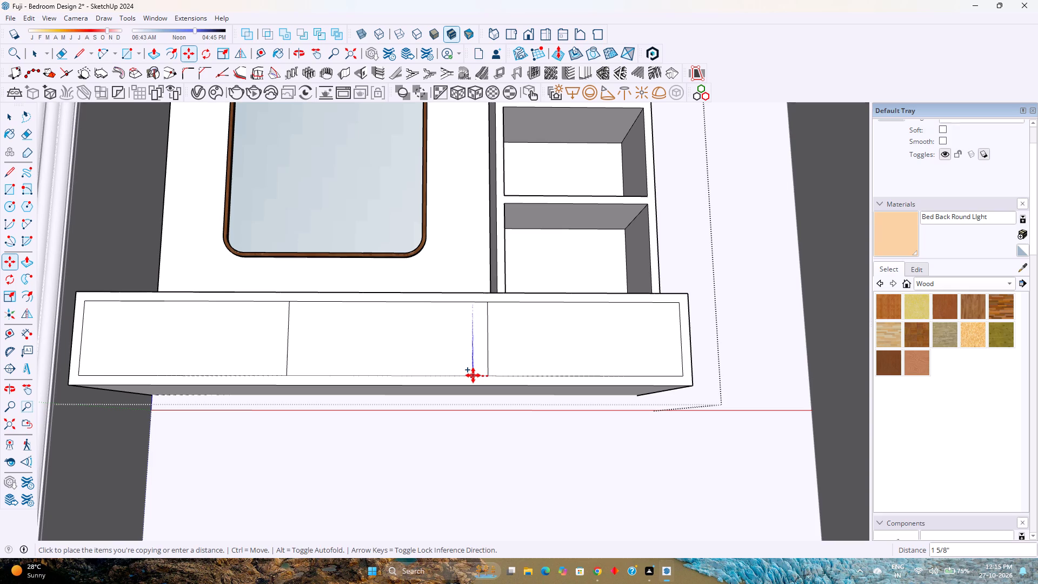
key("1")
key("Return")
Erase the short inset-outline segments above and below both partitions so they merge with the unit's front frame.
key("e")
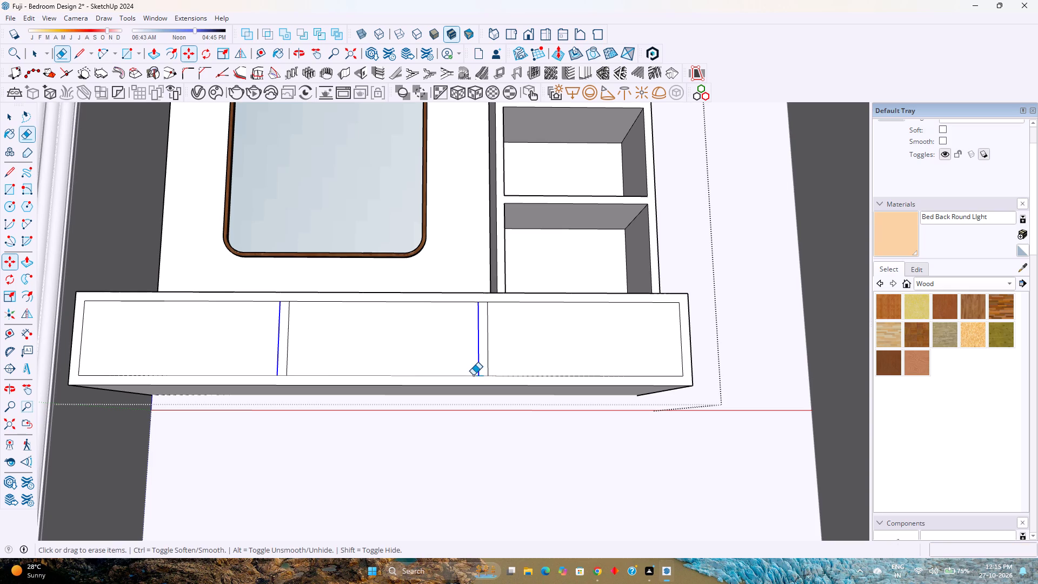
scroll(483, 370, "up", 3)
left_click(483, 377)
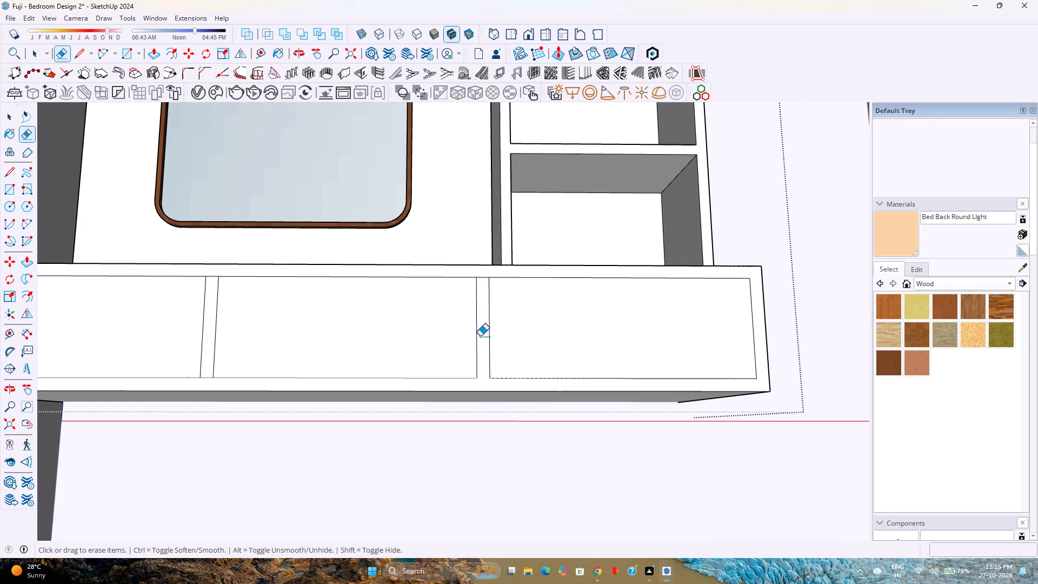
left_click(482, 278)
left_click(211, 275)
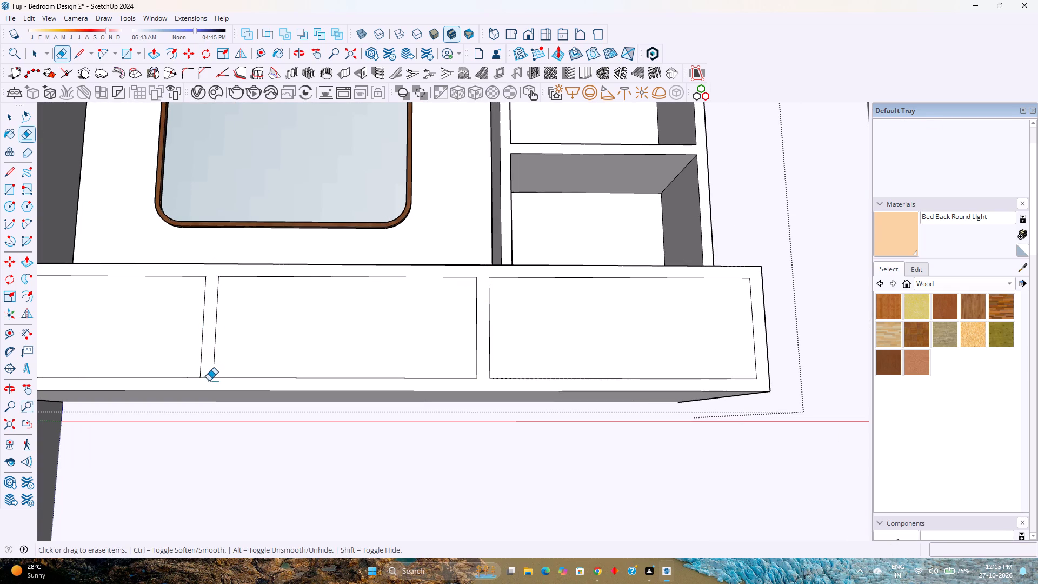
left_click(208, 376)
Push the three compartment faces of the base unit inward about 1' 8 1/2" to hollow them out.
scroll(323, 351, "down", 3)
middle_click_drag(324, 351, 345, 423)
key("p")
left_click(484, 337)
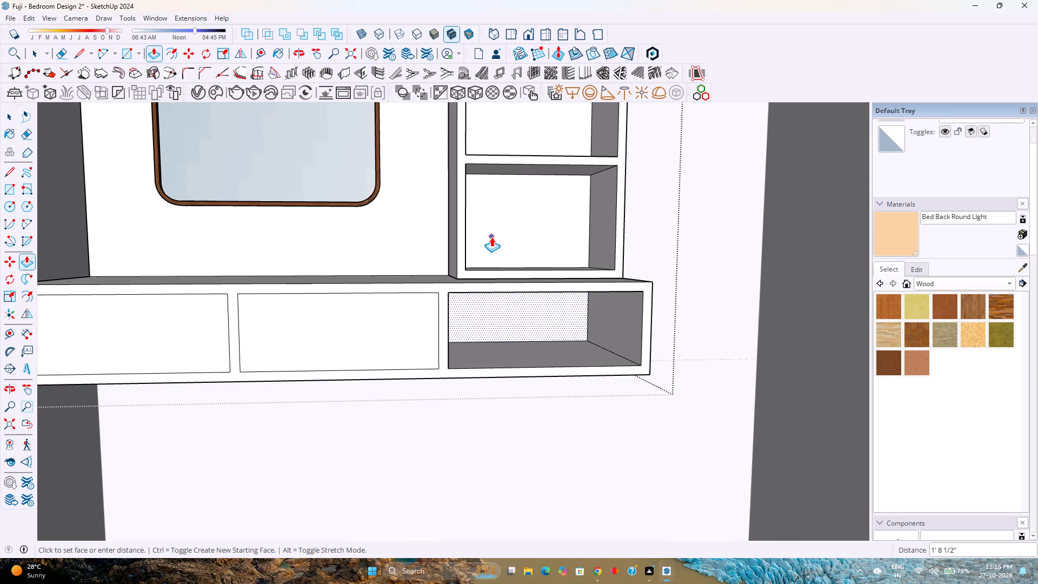
left_click(491, 237)
double_click(377, 339)
double_click(187, 353)
key("space")
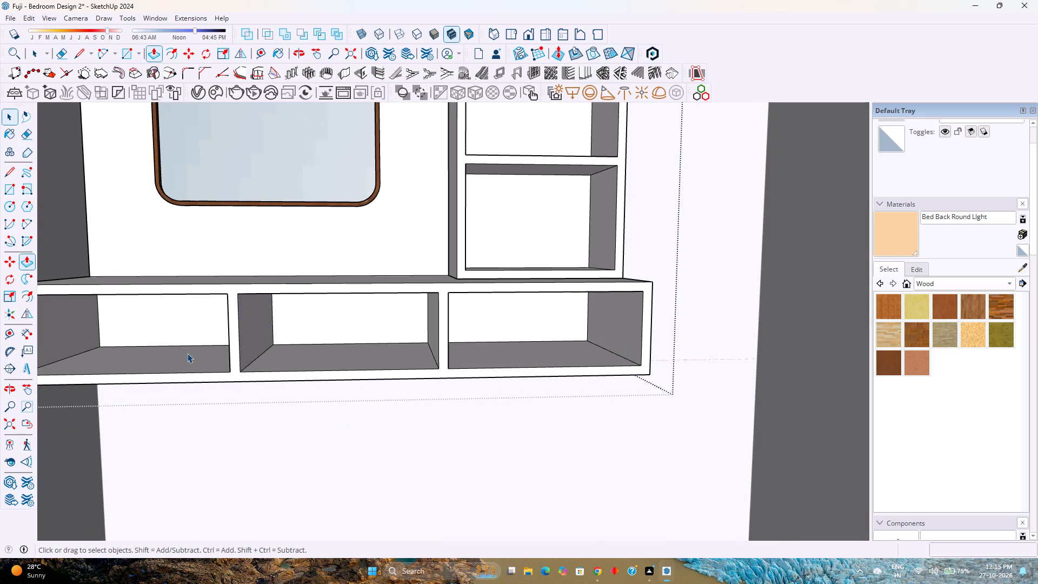
key("Escape")
Examine the base unit's three open compartments from several angles against the mirror and shelf column.
scroll(374, 393, "down", 4)
middle_click_drag(374, 393, 434, 488, "shift")
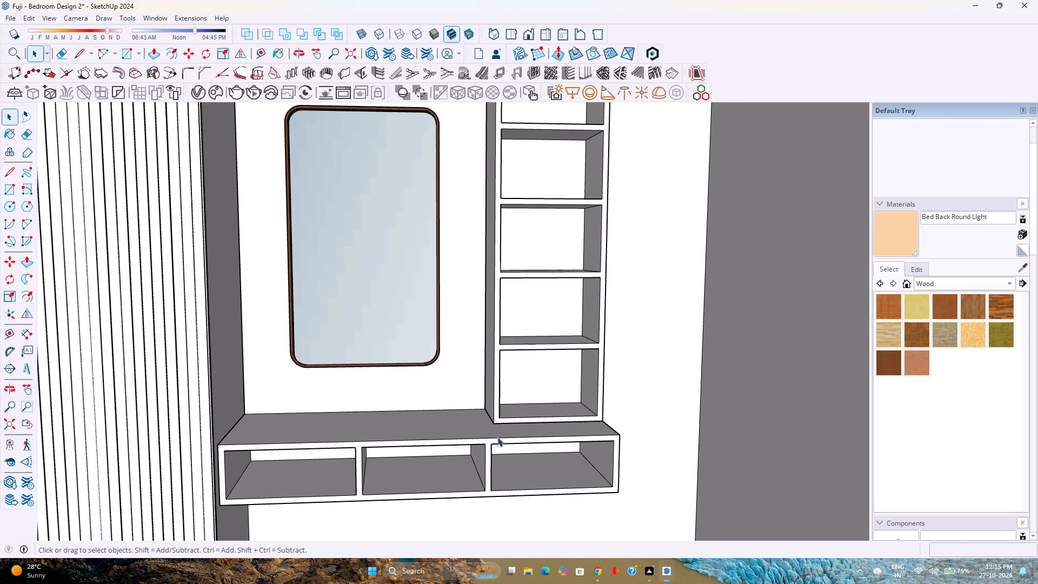
left_click(498, 440)
scroll(495, 444, "up", 2)
double_click(493, 441)
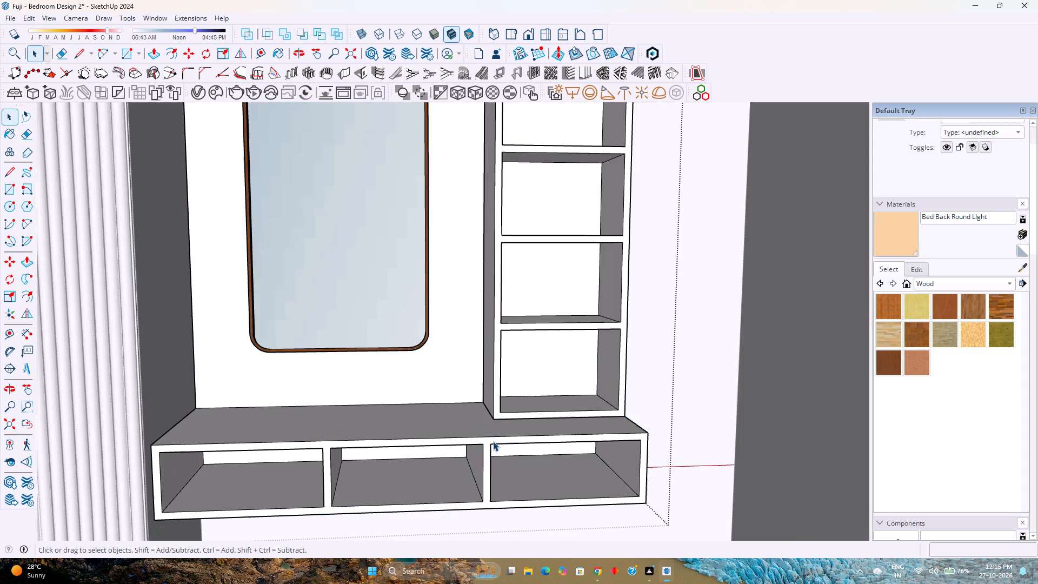
scroll(491, 442, "up", 3)
middle_click_drag(489, 473, 462, 432)
scroll(489, 473, "up", 1)
middle_click(462, 430)
scroll(462, 430, "down", 3)
middle_click_drag(515, 469, 480, 409, "shift")
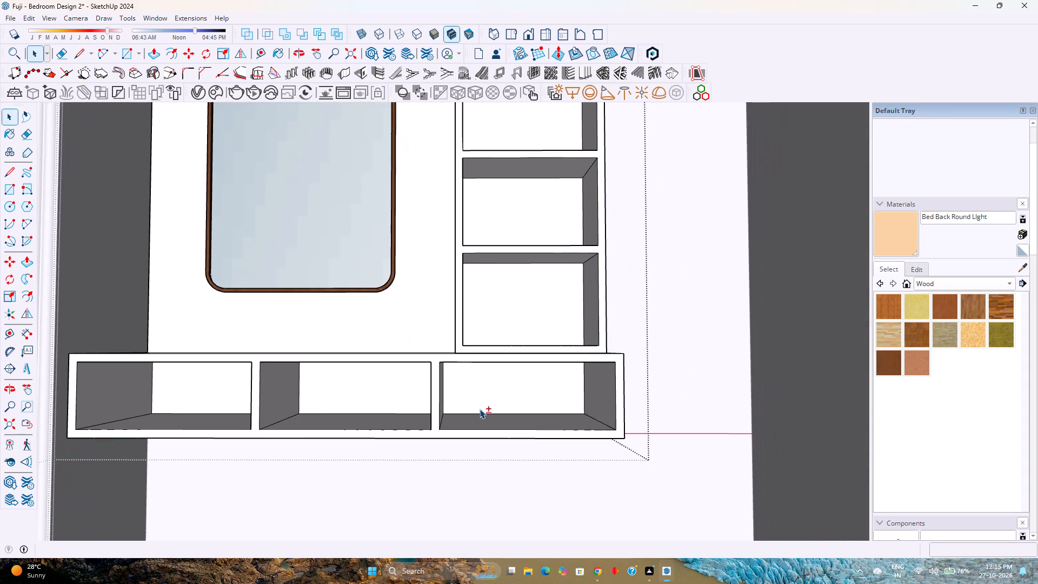
scroll(480, 409, "down", 2)
middle_click_drag(464, 414, 466, 493)
middle_click_drag(469, 498, 434, 431)
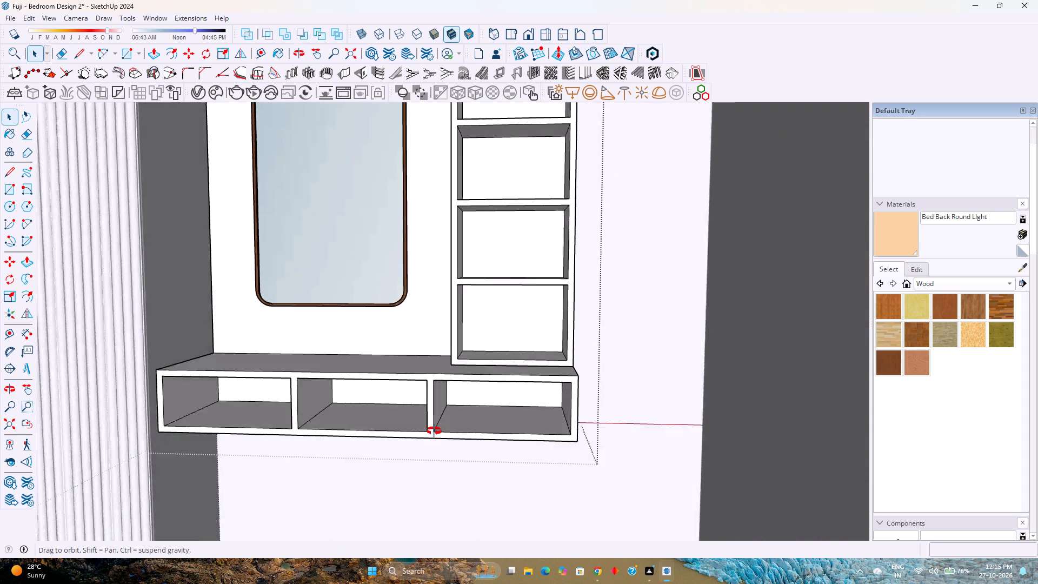
middle_click_drag(434, 431, 426, 414)
middle_click(426, 414)
Draw a rectangle about 1' 8 13/16" by 8" covering the opening of the compartment nearest the fluted panel.
left_click(123, 52)
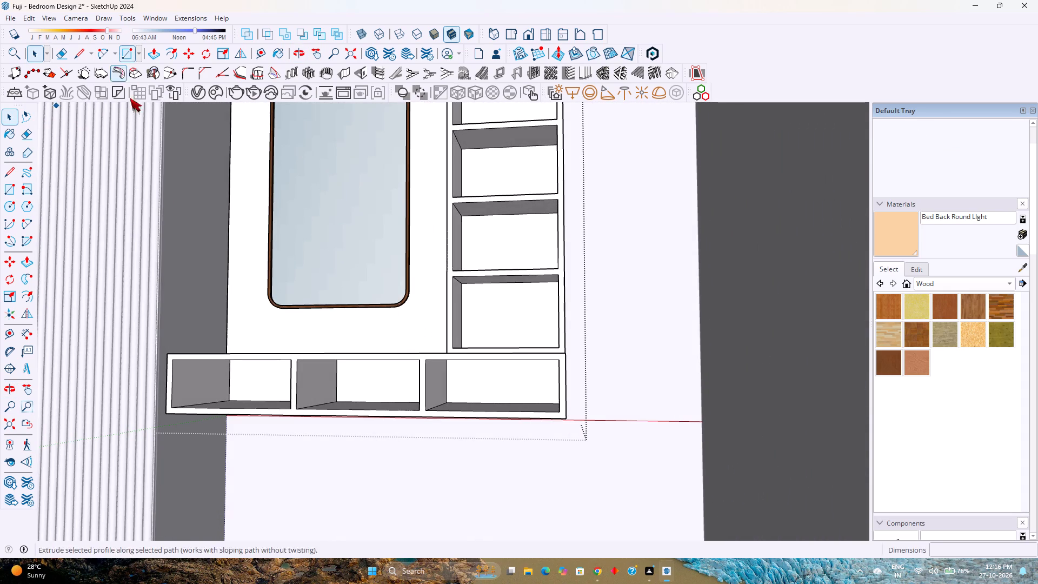
left_click(174, 360)
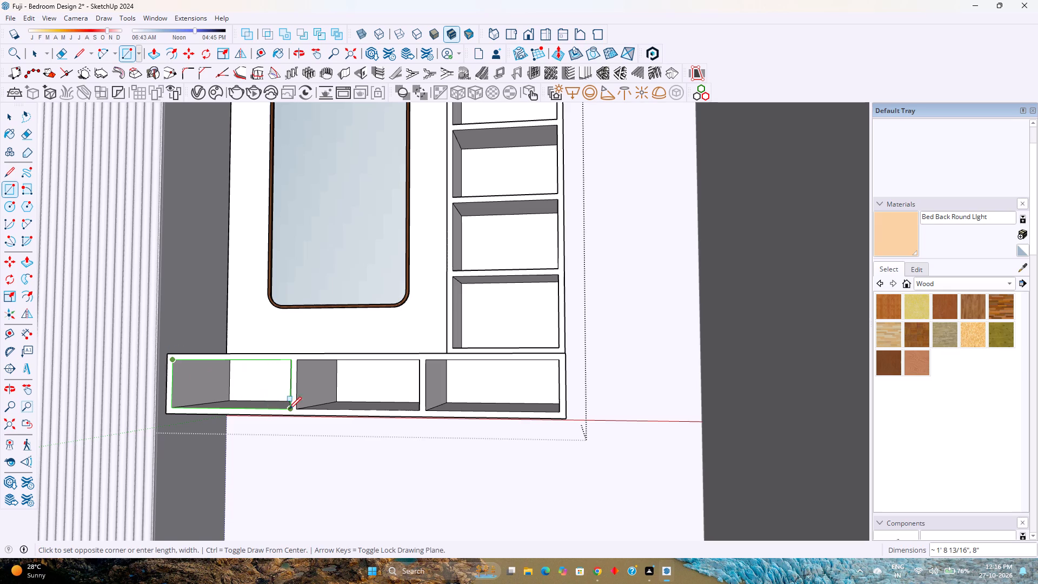
left_click(291, 409)
key("space")
double_click(256, 401)
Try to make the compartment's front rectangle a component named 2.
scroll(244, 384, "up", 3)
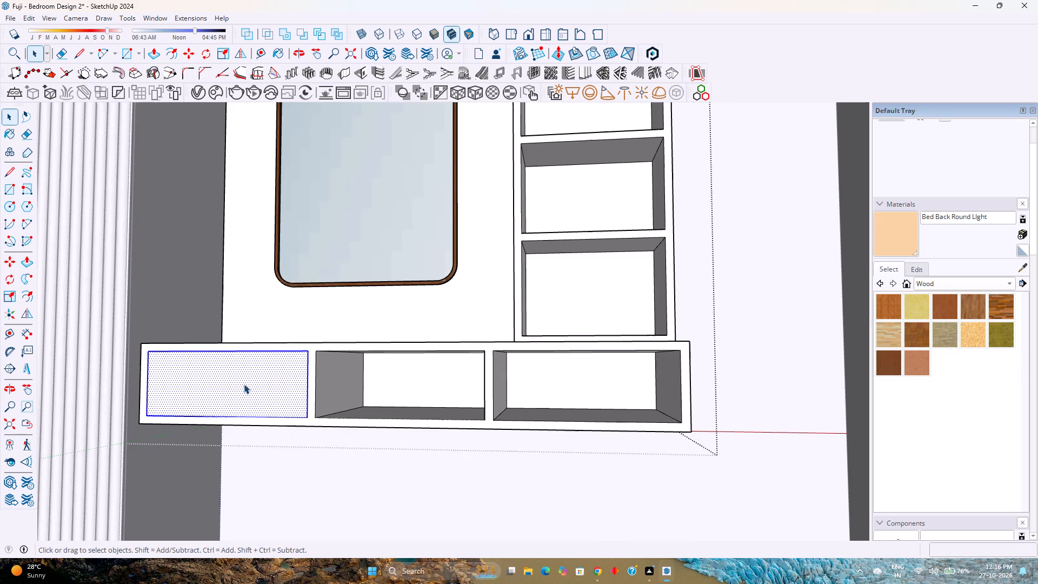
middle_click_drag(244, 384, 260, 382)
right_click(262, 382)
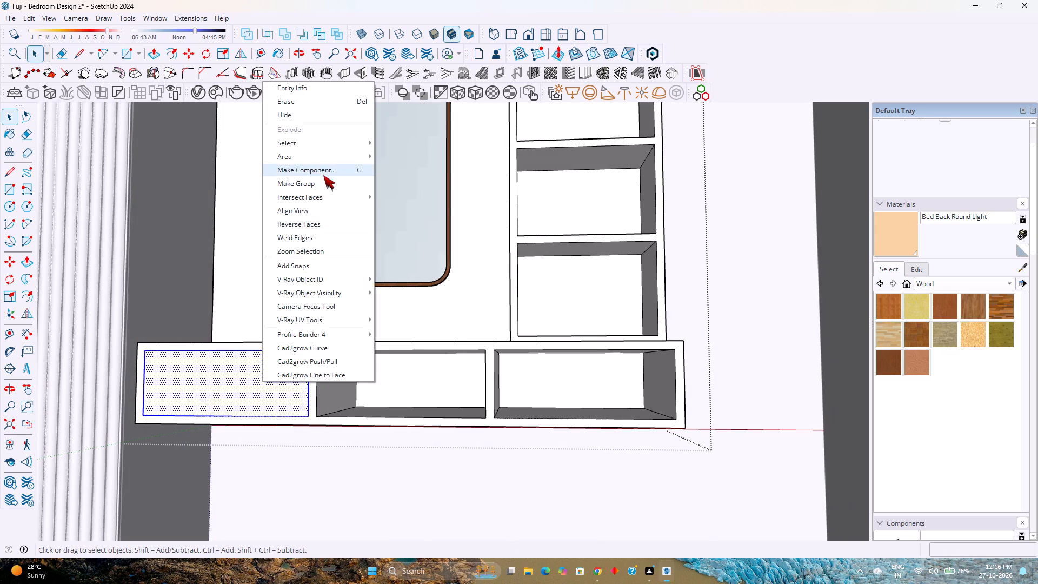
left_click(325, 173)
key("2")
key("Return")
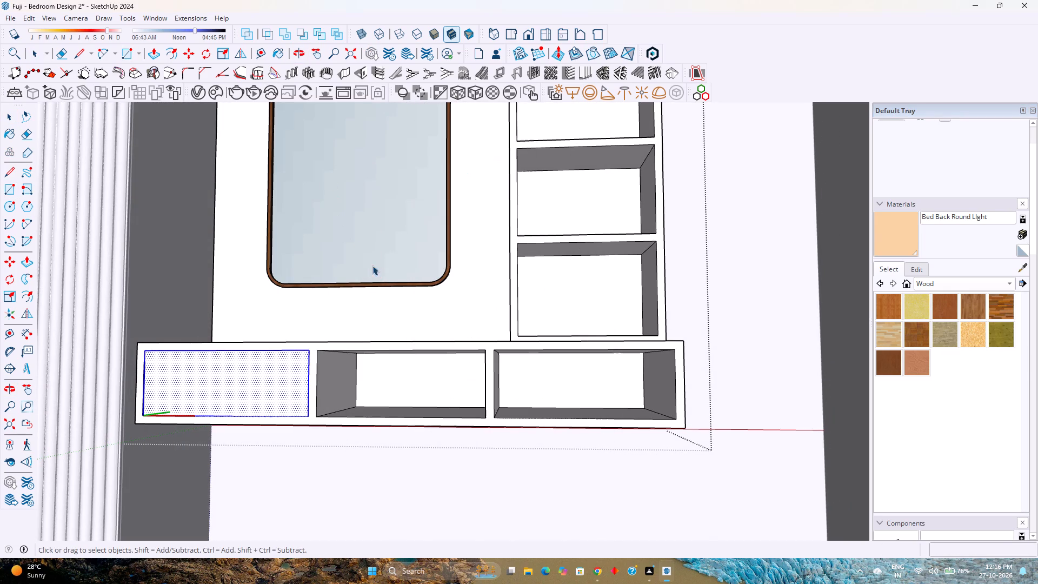
Group the front rectangle and make it a component named 2, replacing the existing definition of that name.
left_click(265, 366)
double_click(265, 366)
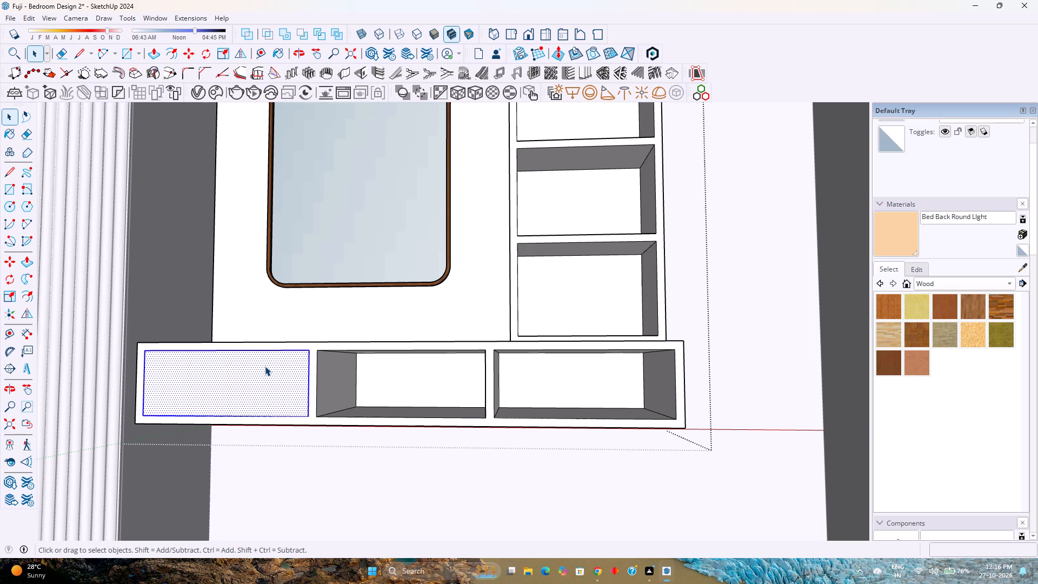
right_click(265, 366)
left_click(327, 169)
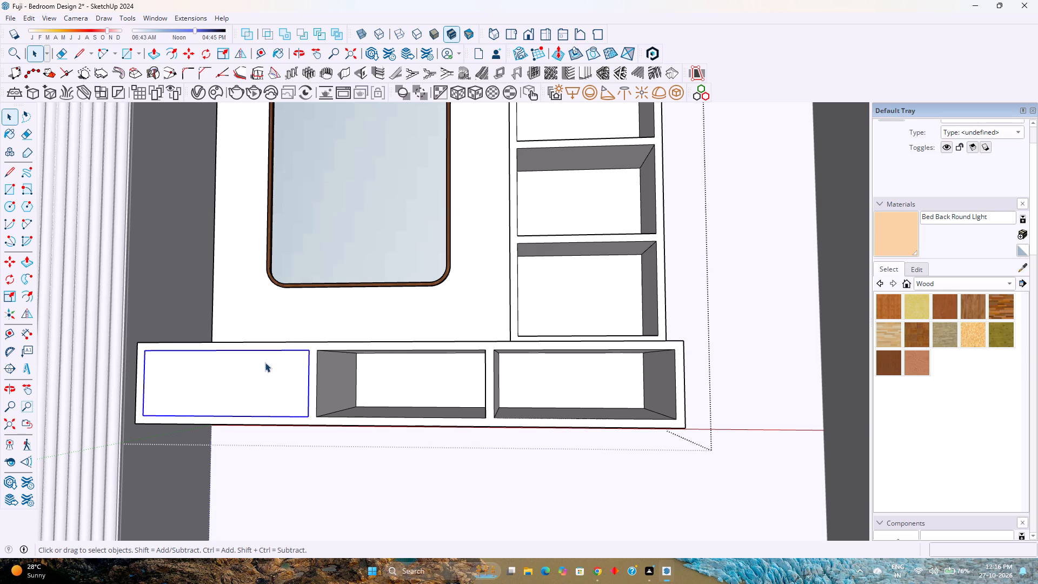
right_click(265, 362)
left_click(321, 175)
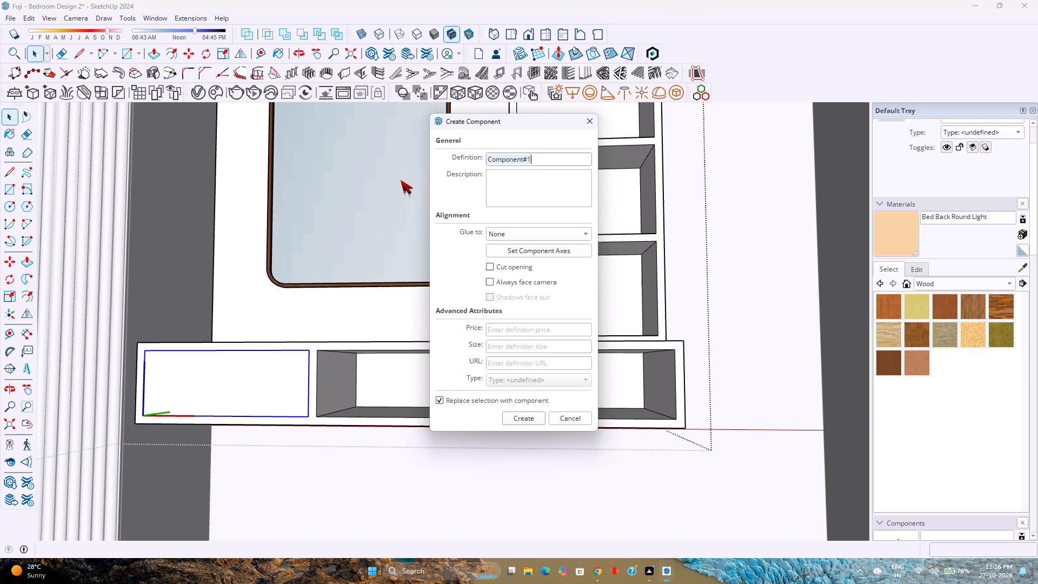
key("2")
key("Return")
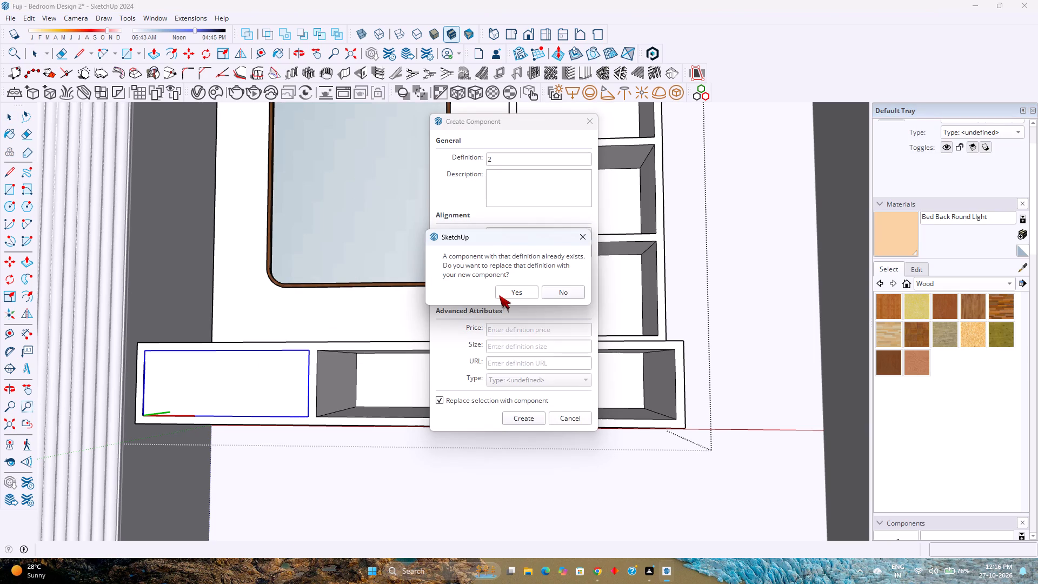
left_click(499, 295)
Copy the front panel component onto the openings of the middle compartment and the compartment beneath the shelf column.
key("m")
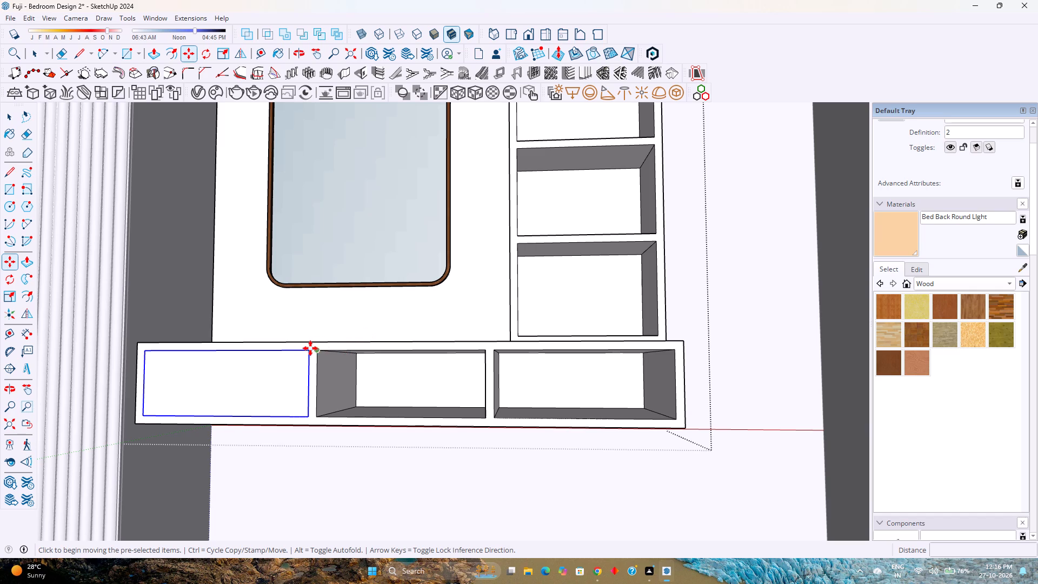
left_click(309, 348)
left_click(482, 351)
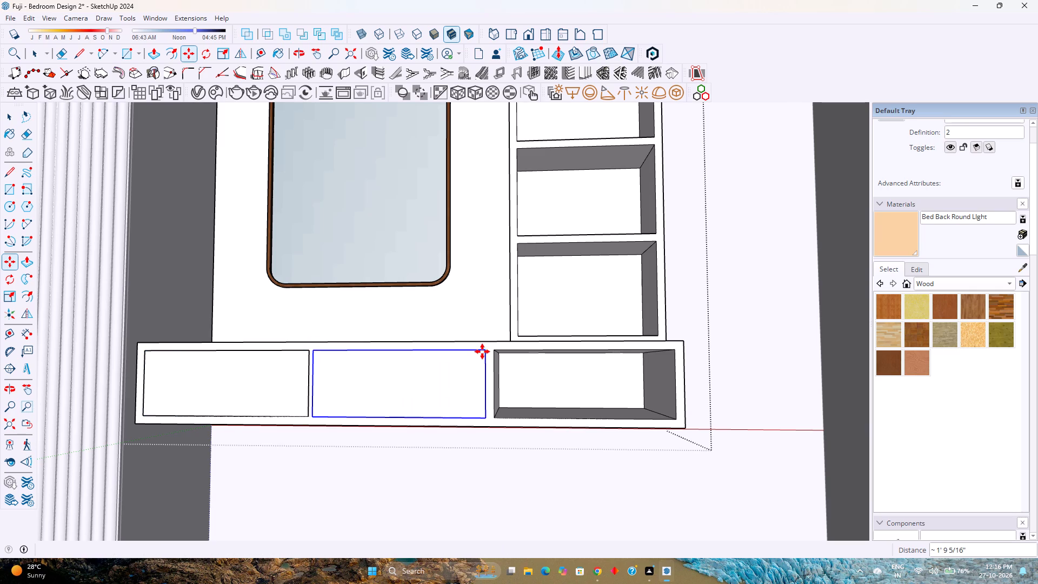
left_click(483, 351)
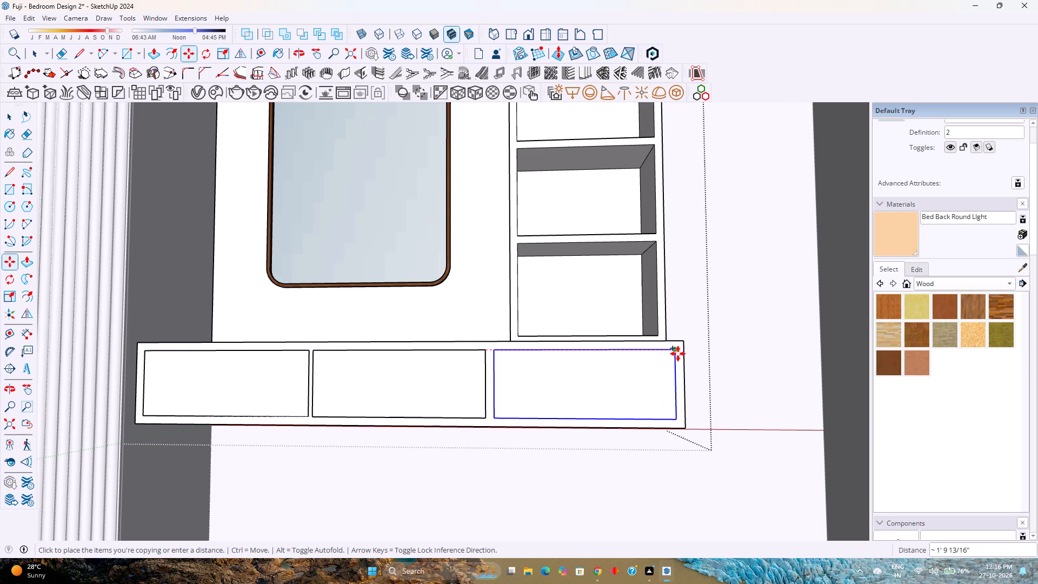
left_click(676, 351)
key("space")
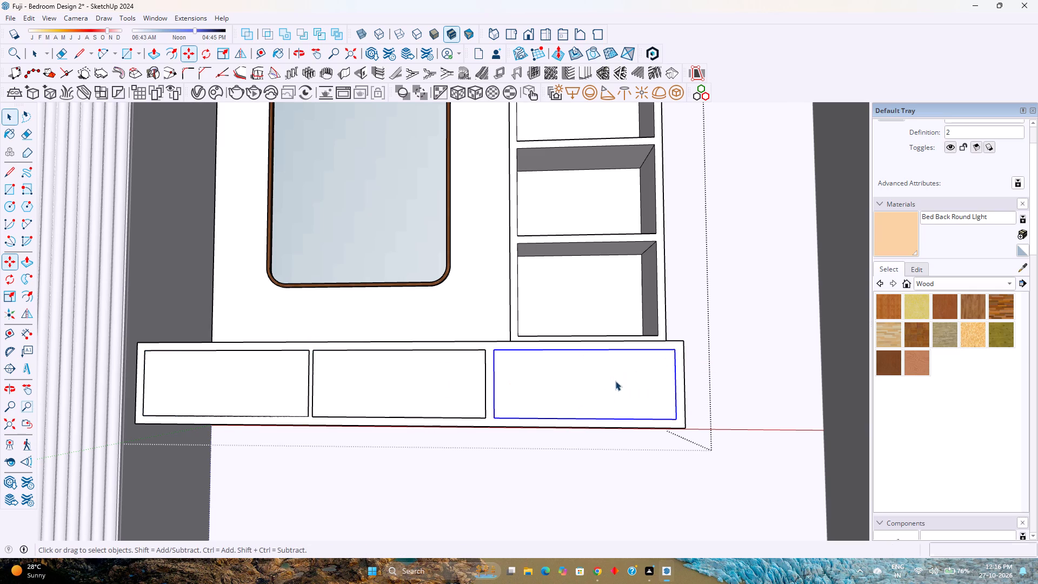
scroll(541, 415, "up", 2)
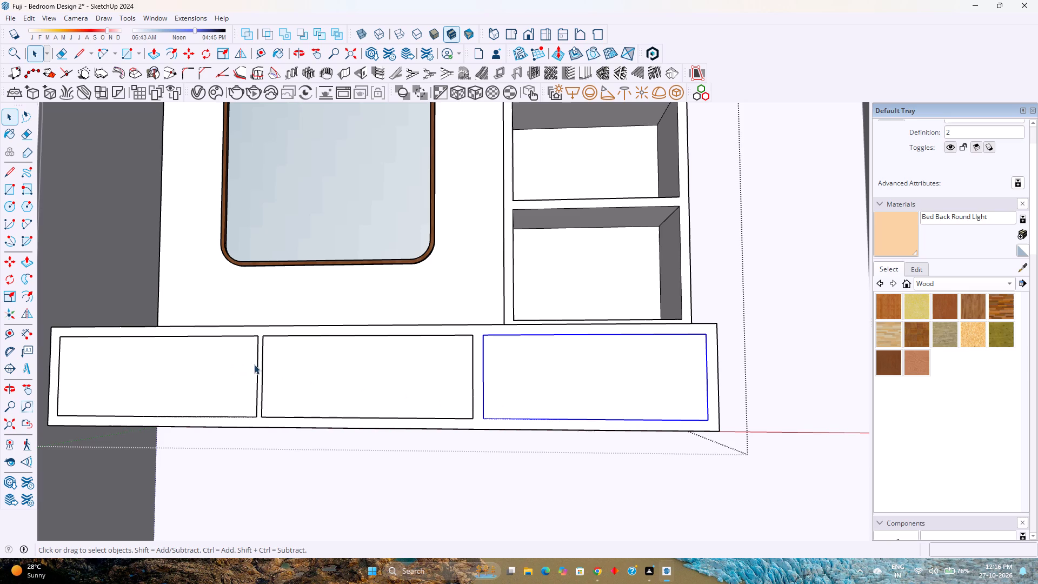
key("Escape")
middle_click_drag(249, 374, 337, 407)
middle_click(337, 407)
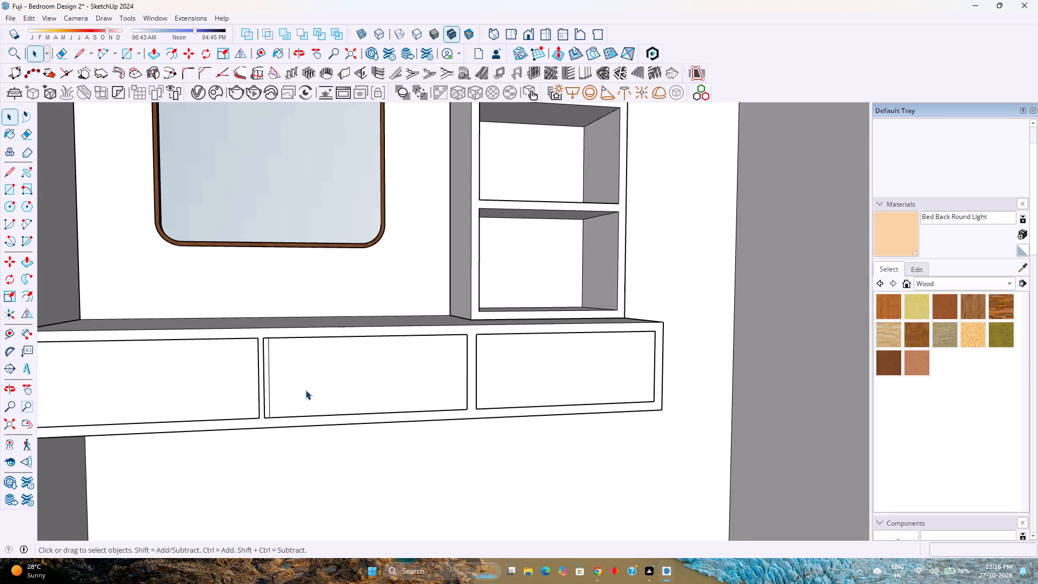
Scale the middle compartment's front panel to about 0.98 along the red axis from its edge nearest the fluted panel.
left_click(305, 390)
double_click(305, 390)
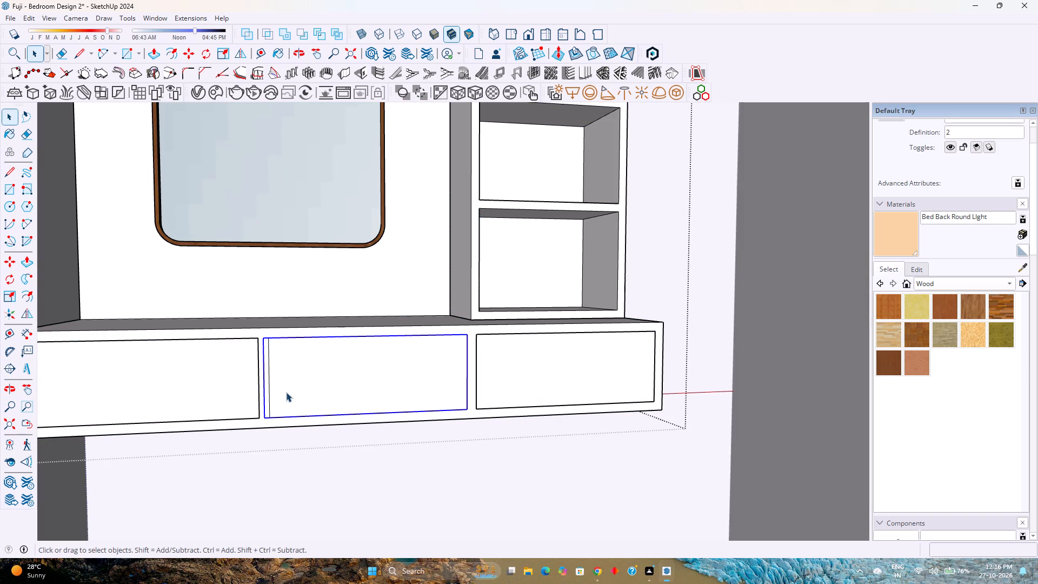
key("s")
left_click(264, 376)
left_click(270, 373)
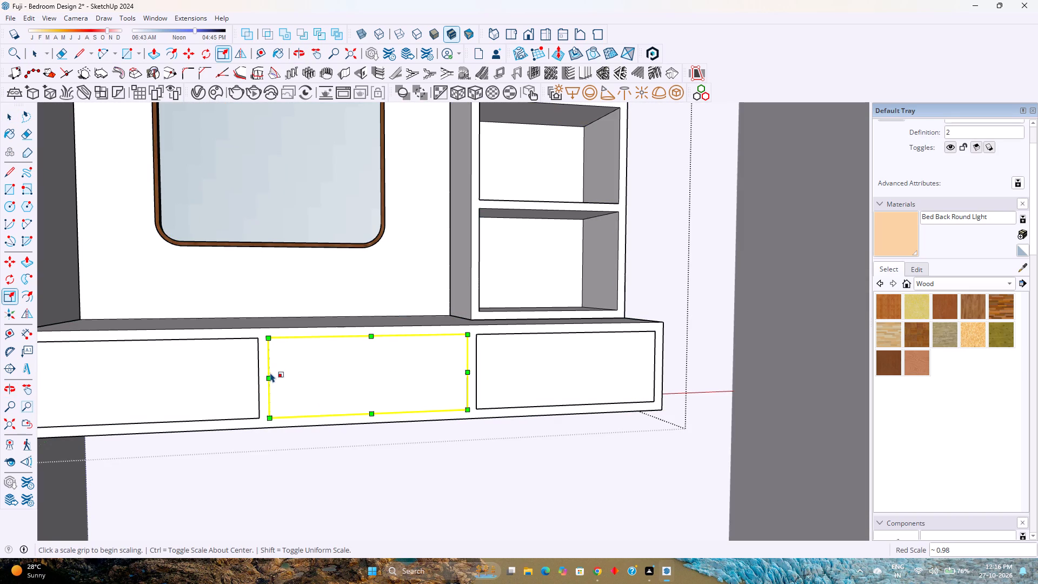
key("space")
key("Escape")
key("Escape")
key("space")
key("Escape")
Inside the floating base unit's group, weld the outer perimeter edges of its front frame face.
scroll(318, 377, "down", 4)
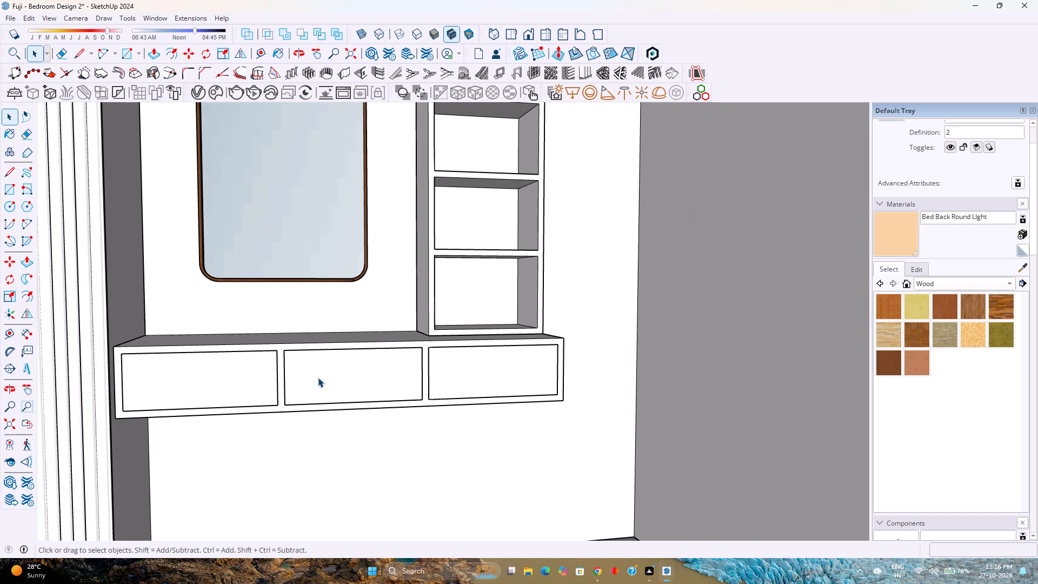
scroll(375, 402, "down", 2)
middle_click_drag(375, 402, 282, 434)
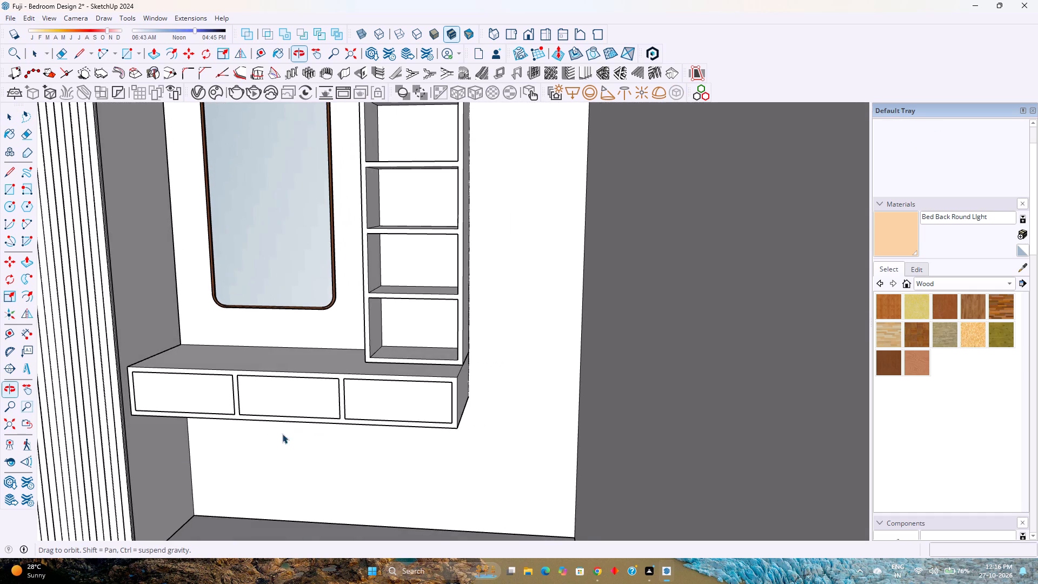
middle_click_drag(282, 434, 278, 437)
scroll(474, 386, "up", 4)
scroll(440, 374, "down", 2)
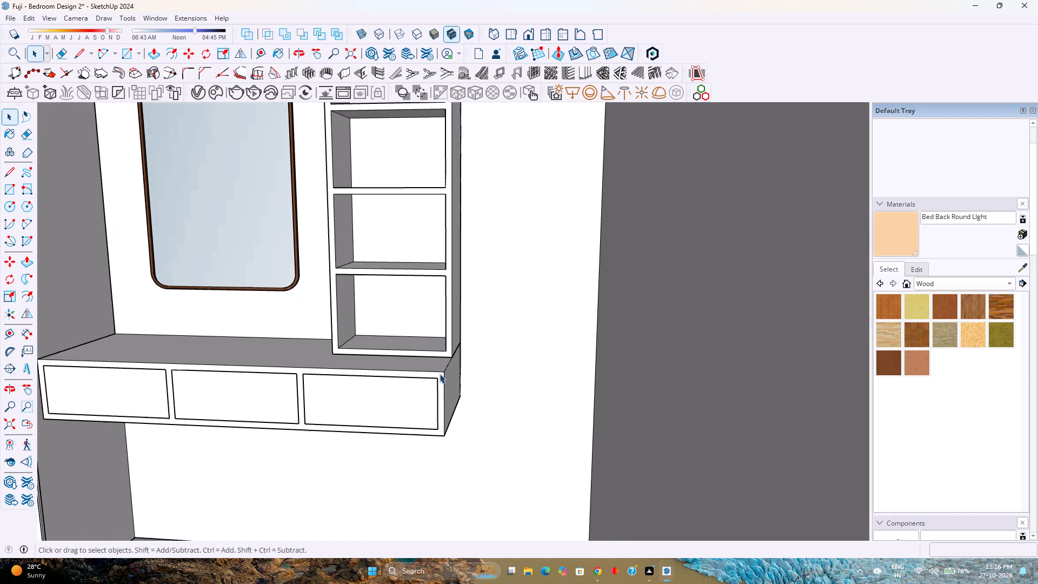
scroll(440, 374, "down", 3)
scroll(441, 372, "up", 7)
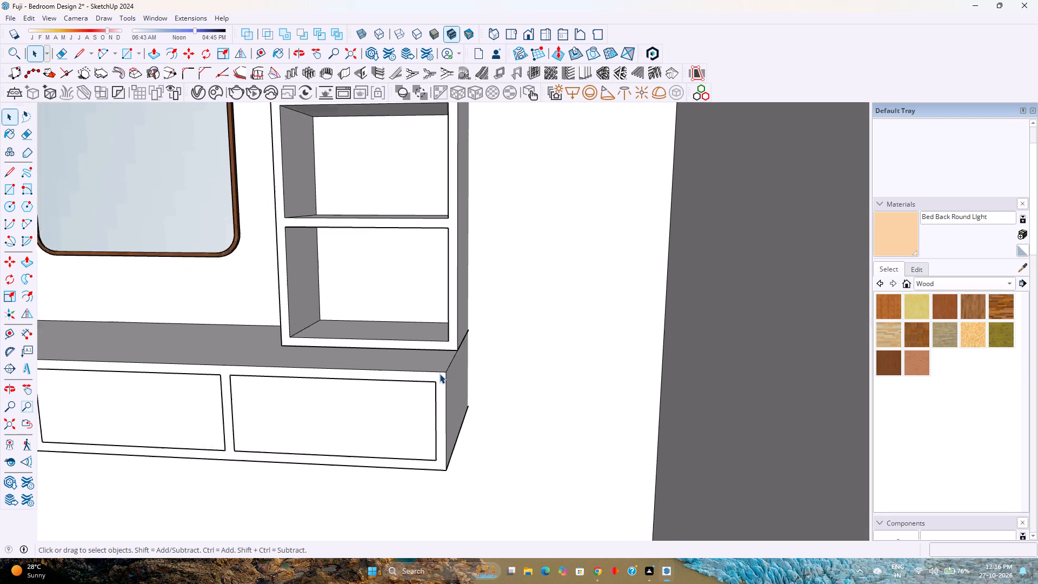
left_click(440, 376)
double_click(440, 376)
left_click(440, 380)
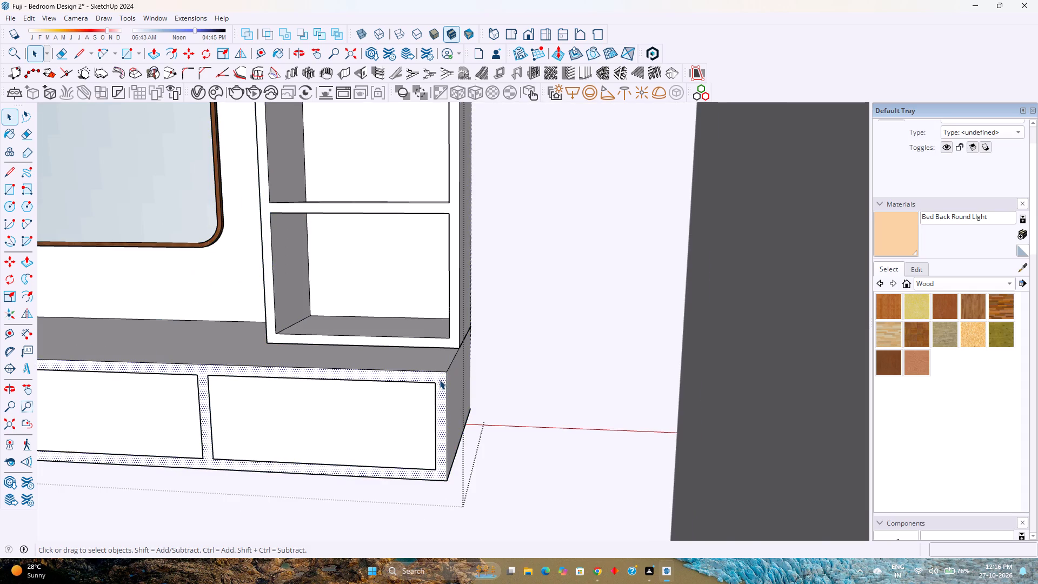
scroll(440, 380, "up", 7)
middle_click_drag(440, 380, 520, 463)
middle_click(520, 463)
scroll(447, 376, "up", 1)
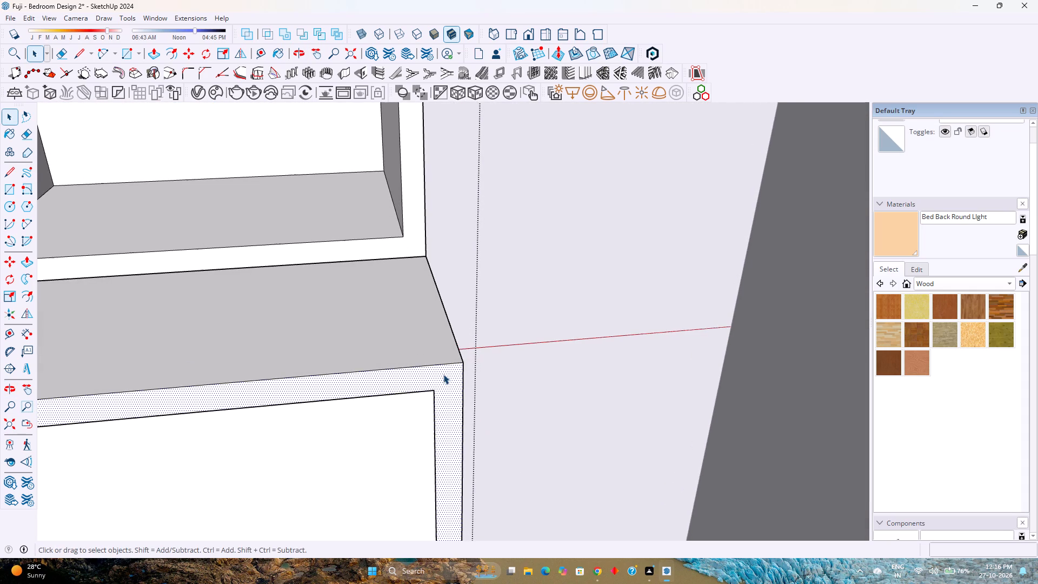
scroll(443, 374, "up", 2)
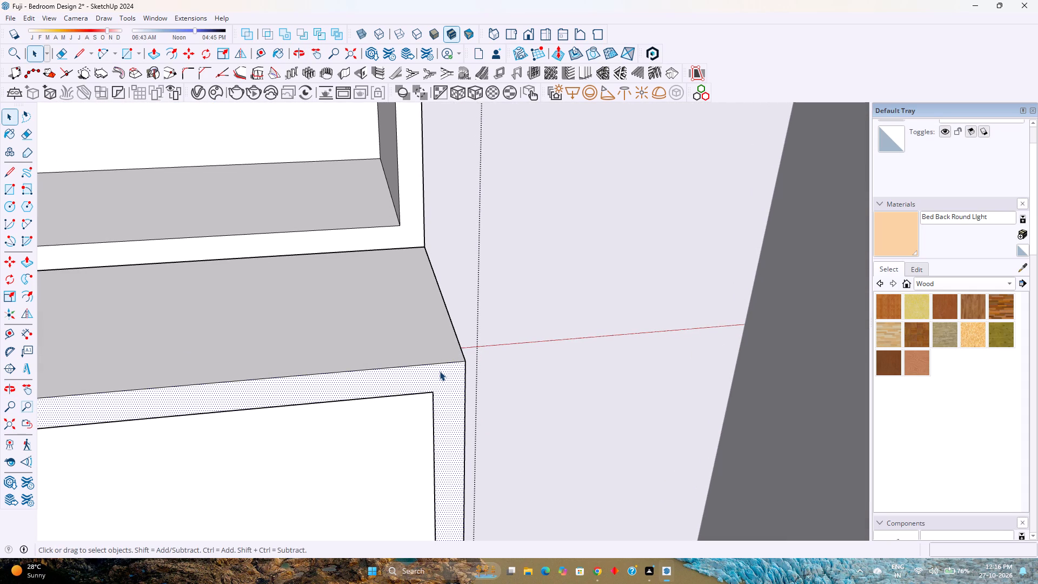
scroll(440, 371, "up", 5)
scroll(440, 371, "down", 14)
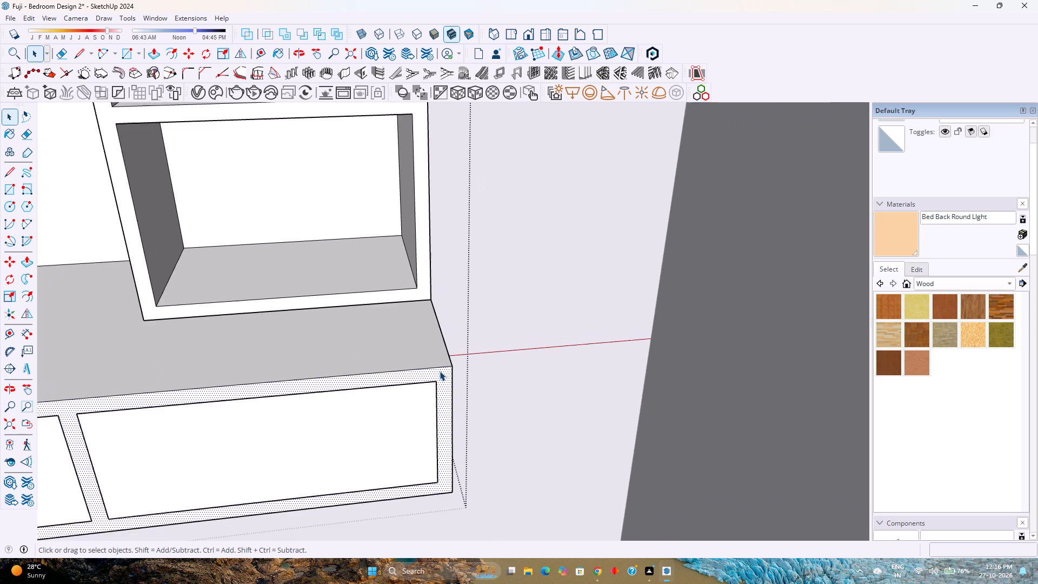
scroll(440, 371, "down", 1)
scroll(465, 515, "up", 2)
scroll(442, 476, "up", 2)
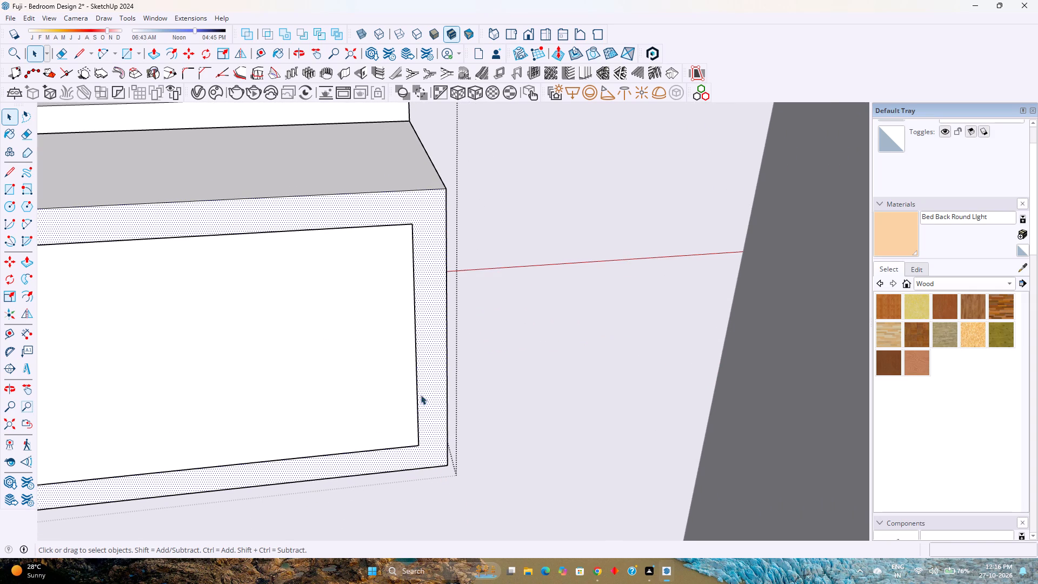
left_click(445, 261)
left_click(438, 244)
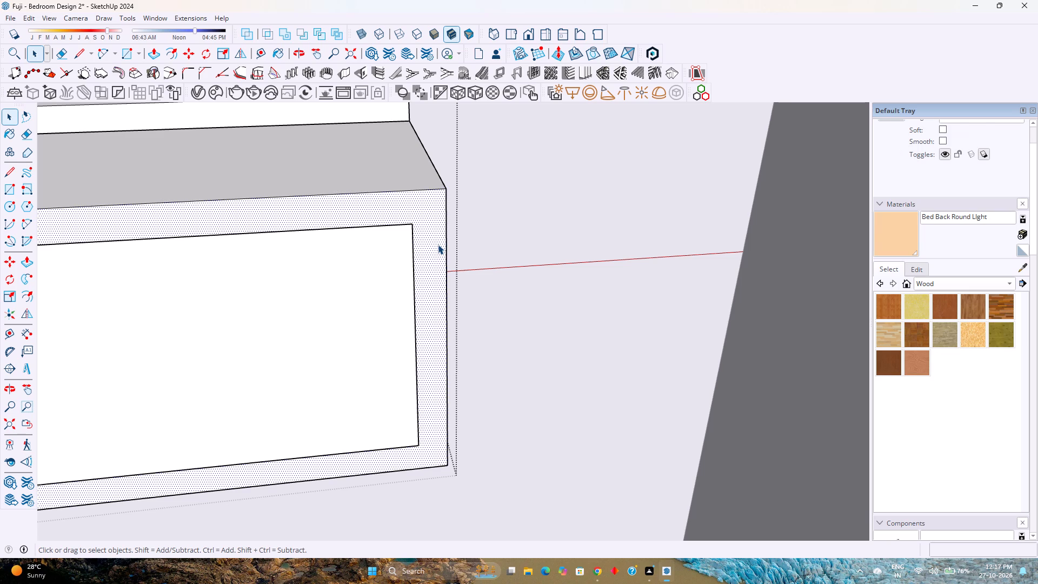
double_click(427, 204)
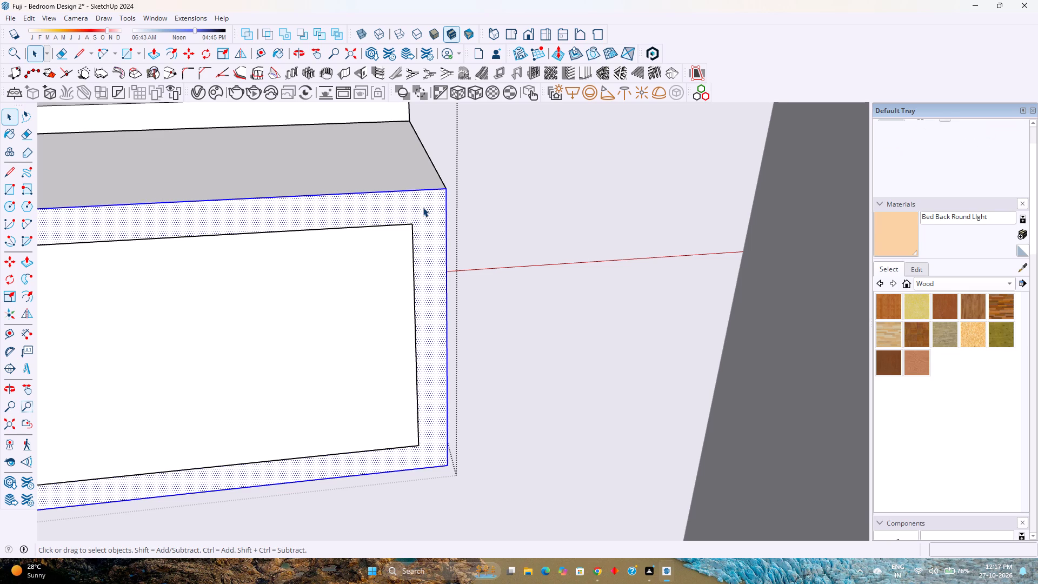
right_click(424, 223)
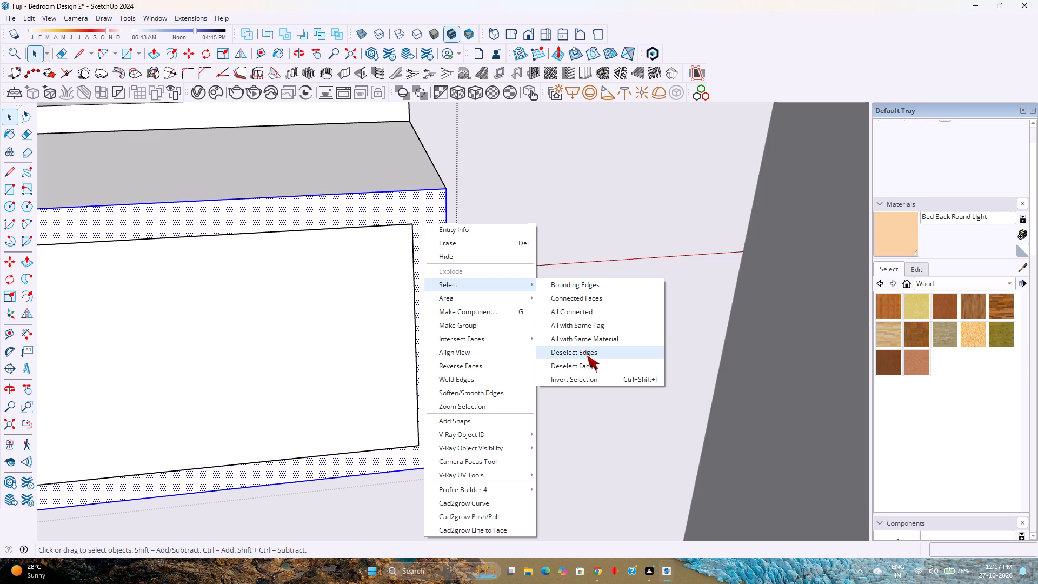
left_click(588, 361)
right_click(441, 189)
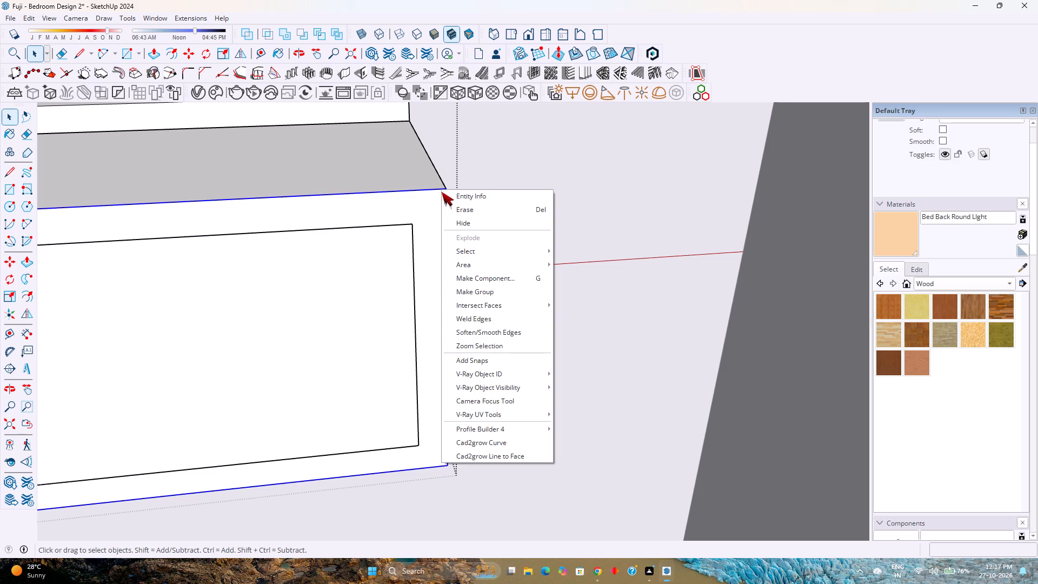
left_click(500, 323)
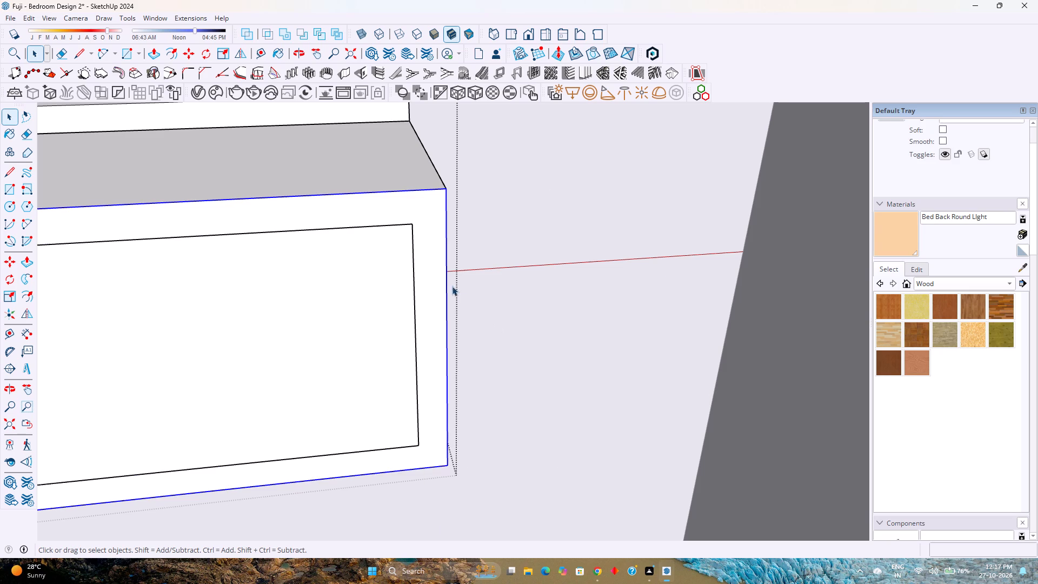
With the welded perimeter selected, draw a closed arc profile 1" wide with a 3/8" bulge across the frame's end stile at its lower inner corner.
left_click(445, 267)
left_click(428, 255)
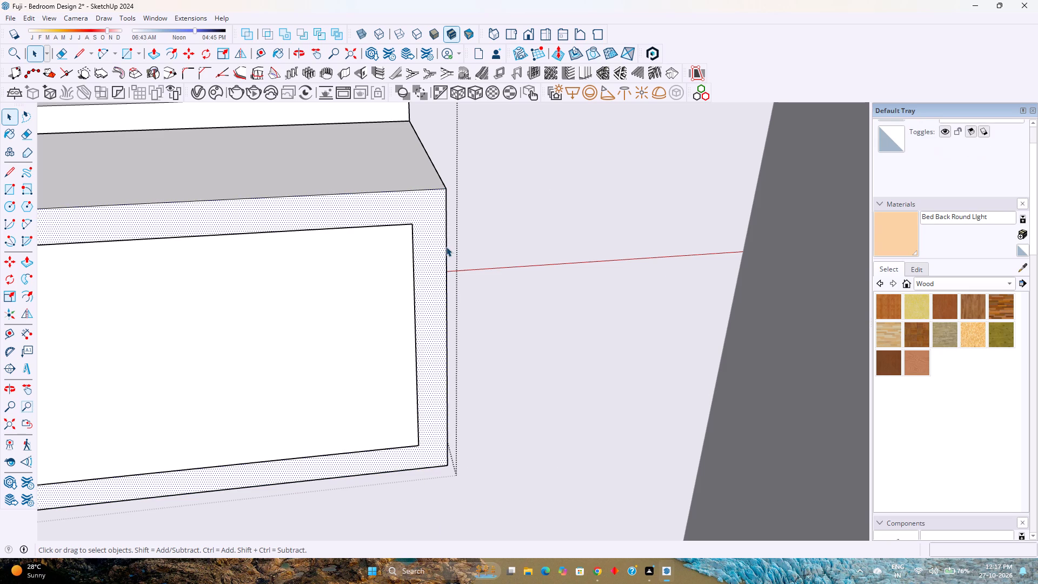
left_click(446, 247)
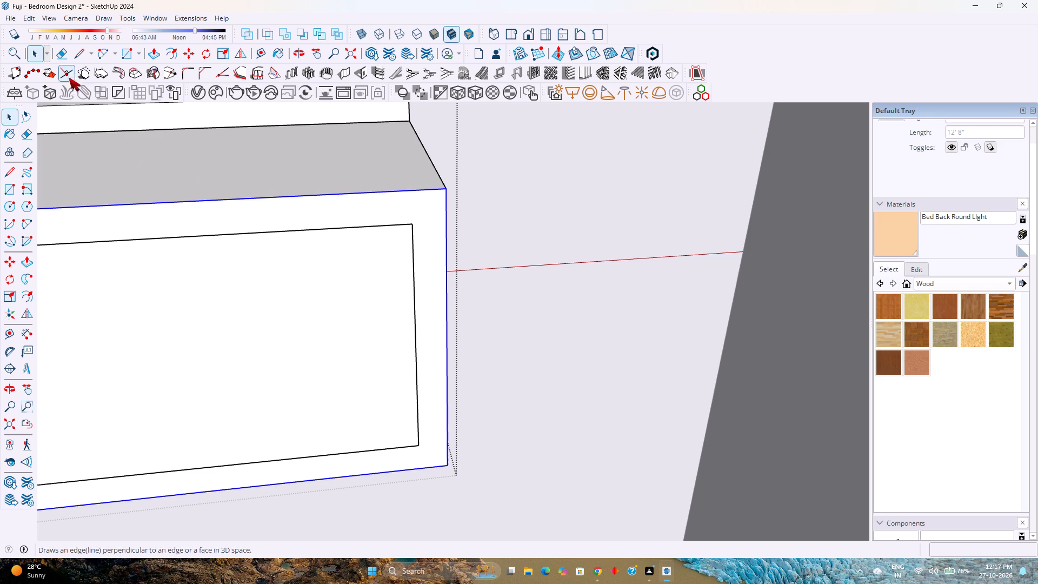
left_click(100, 54)
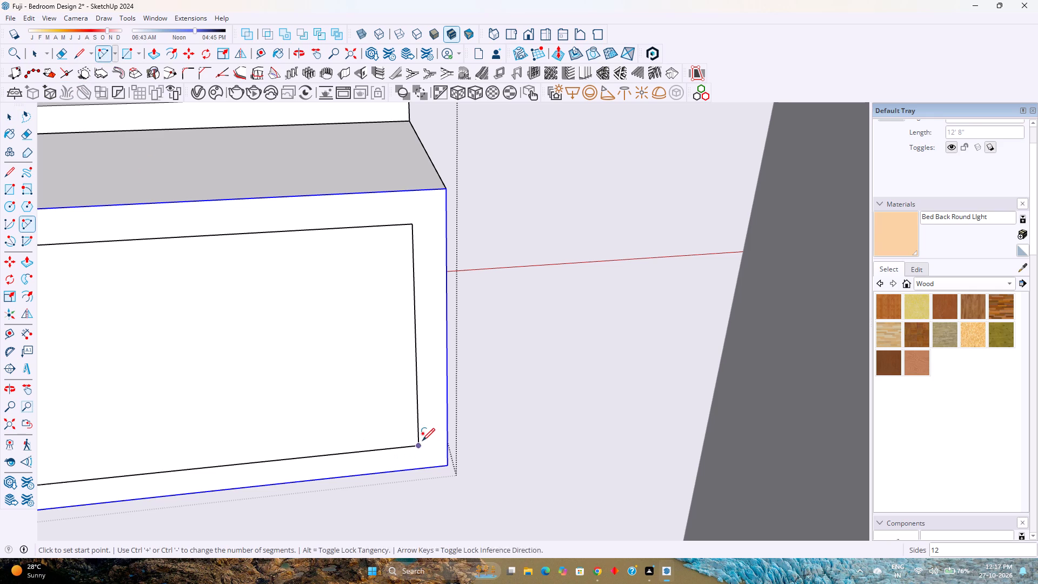
left_click(421, 443)
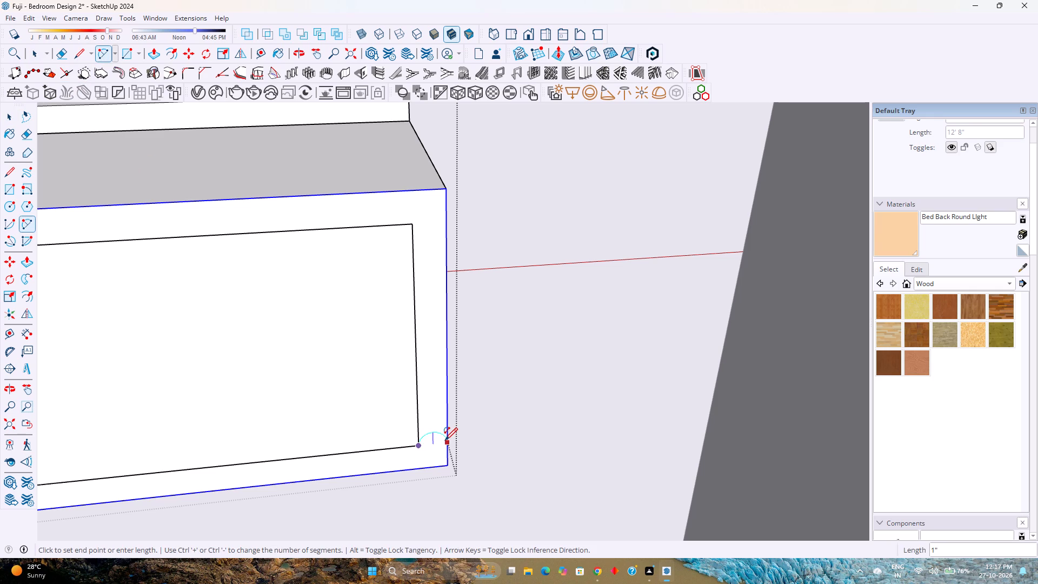
left_click(445, 440)
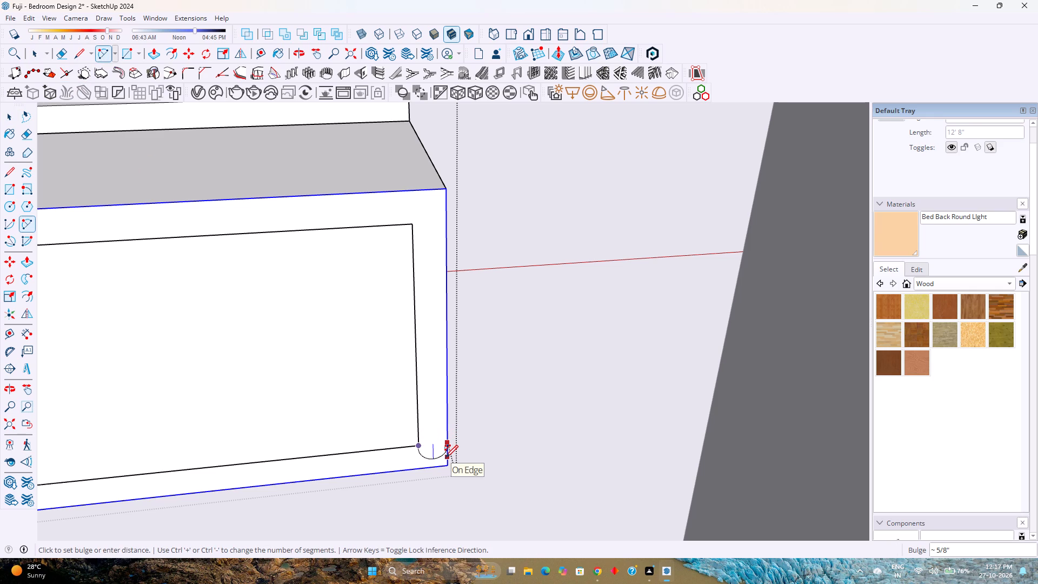
key("Up")
key("Left")
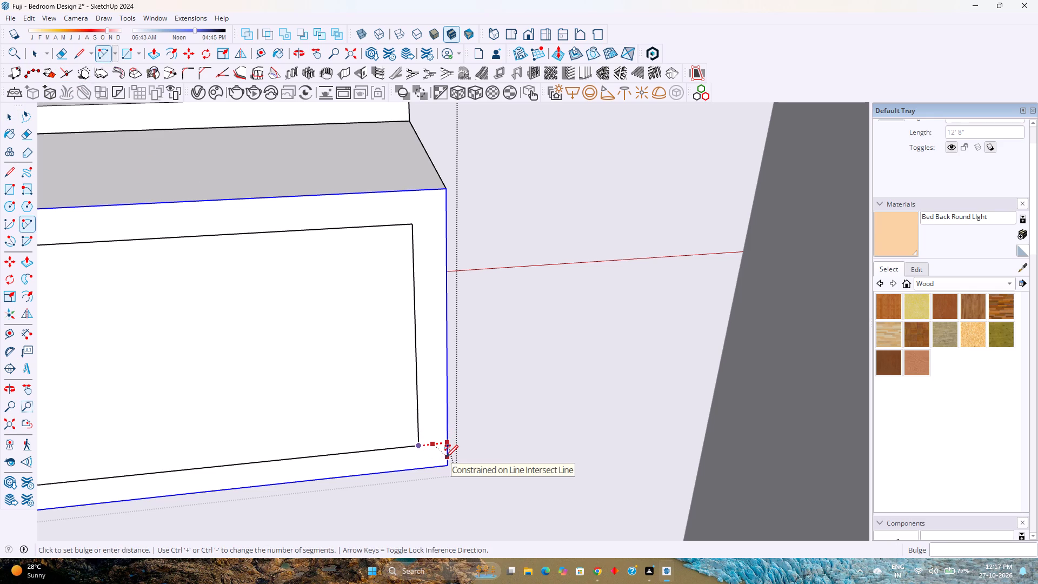
key("Right")
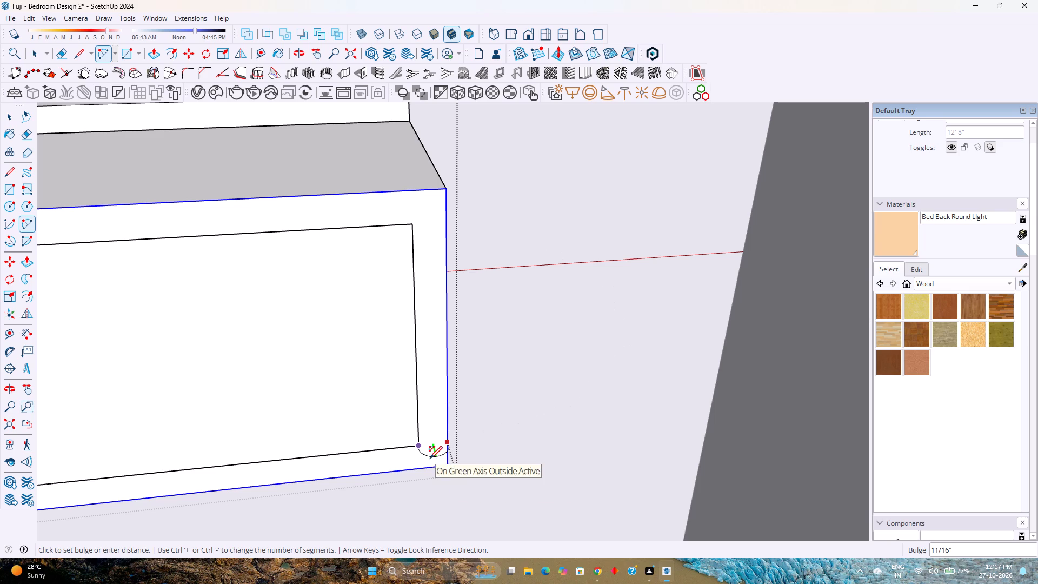
key("Left")
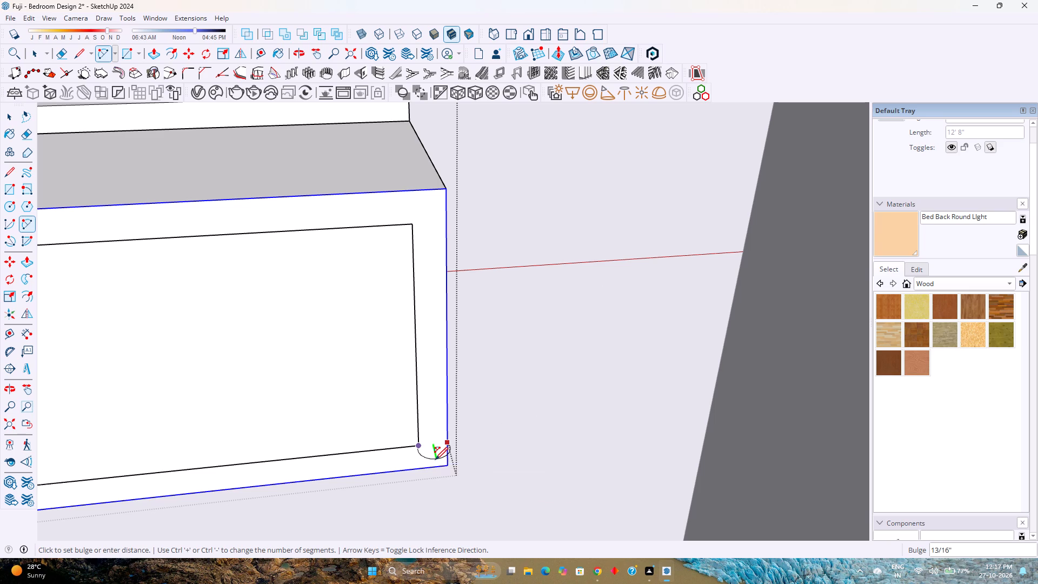
scroll(435, 460, "up", 6)
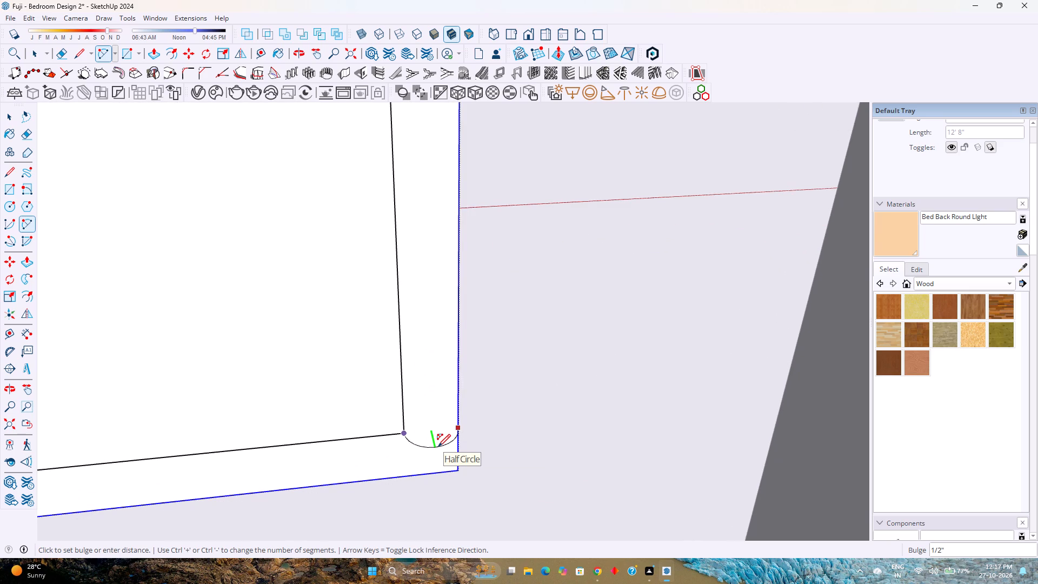
scroll(438, 447, "up", 2)
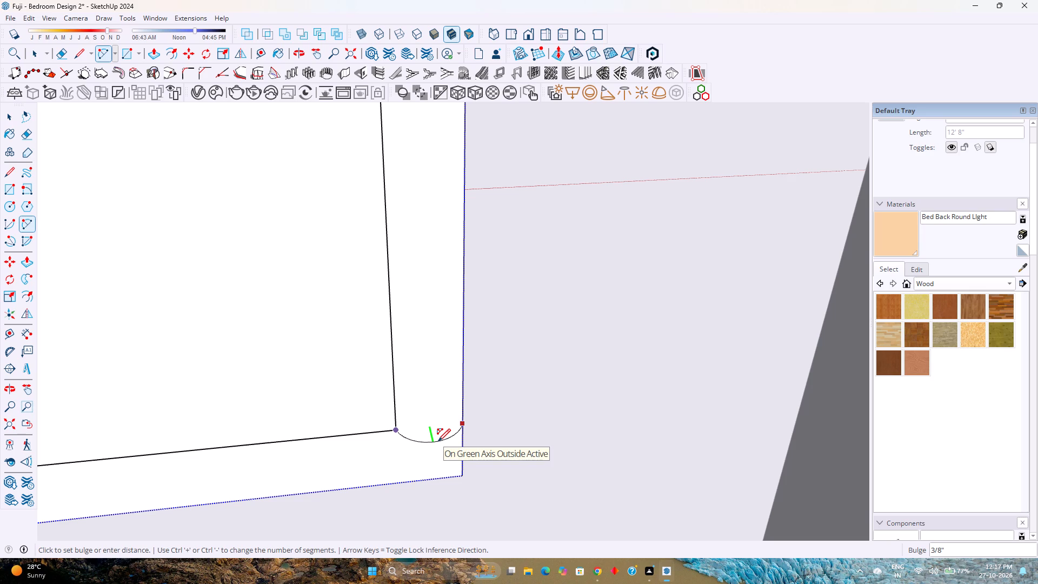
left_click(437, 440)
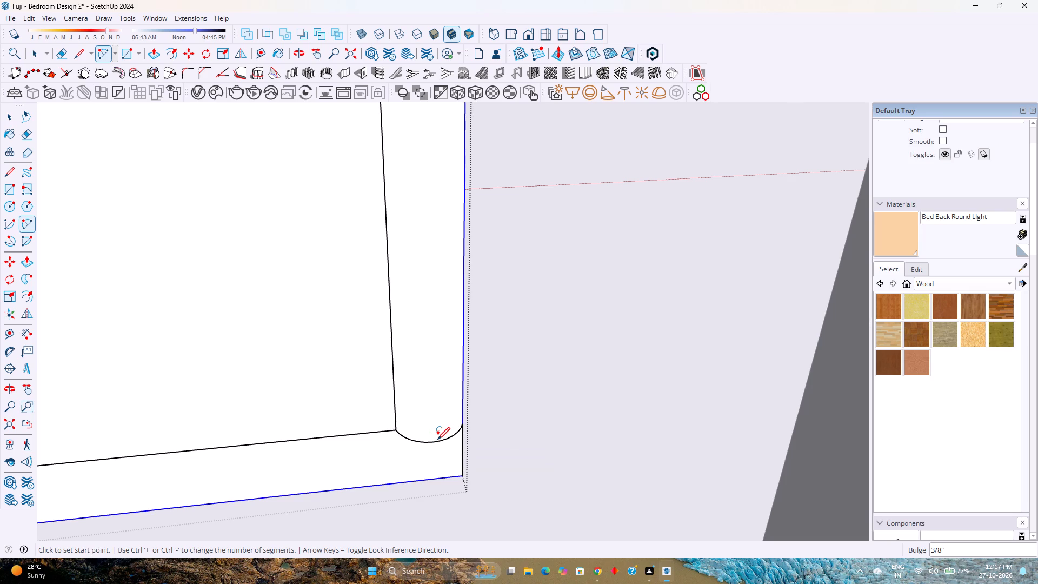
key("l")
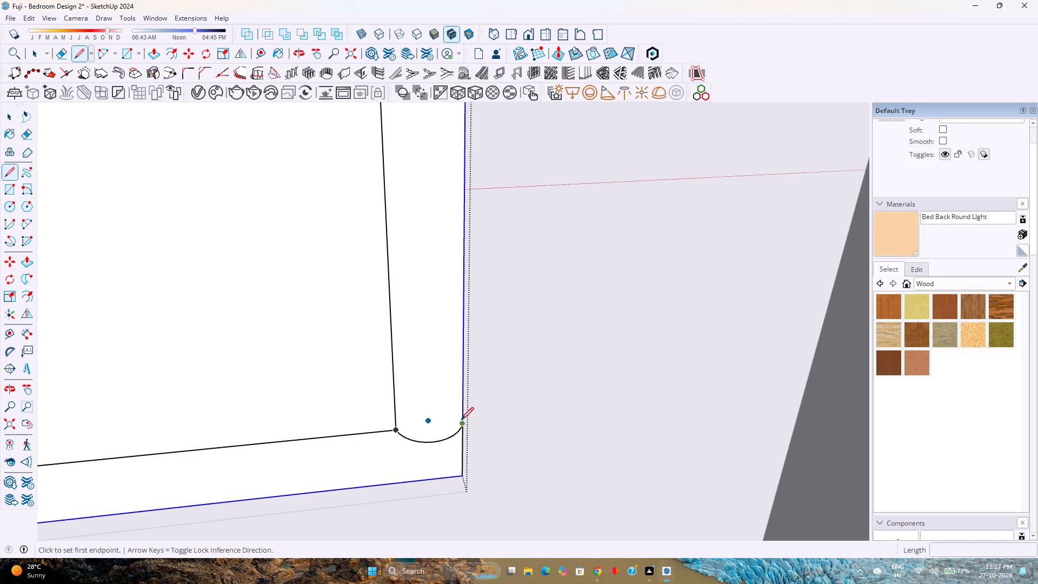
left_click(461, 421)
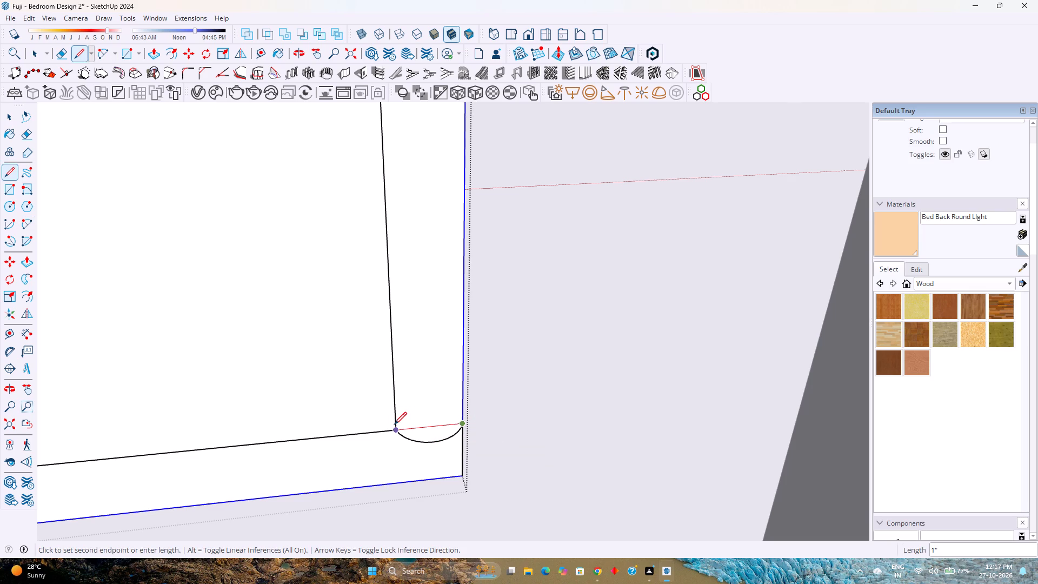
left_click(394, 424)
key("space")
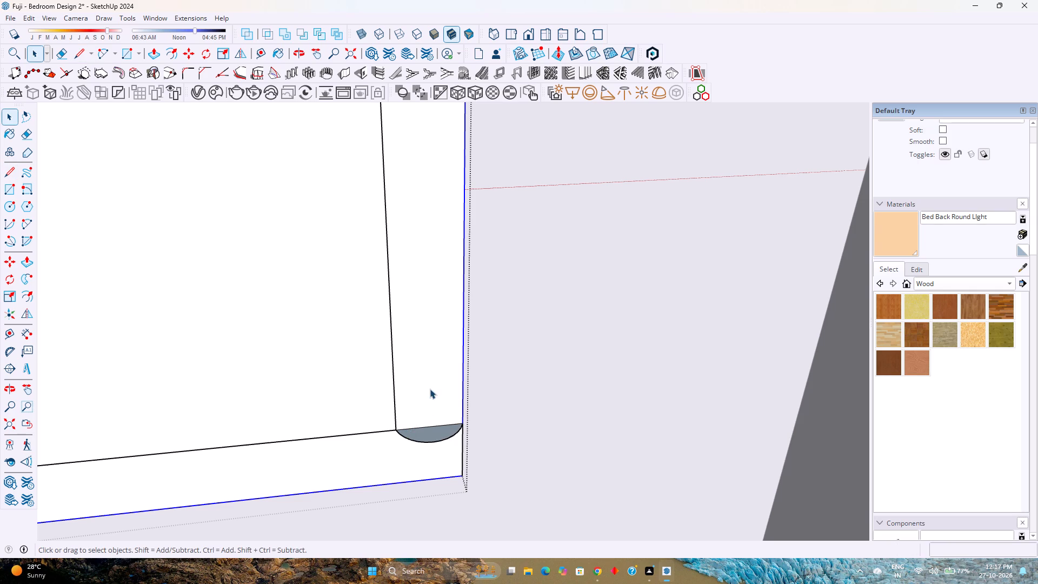
Sweep the arc profile around the base unit's front perimeter with Follow Me to form a rounded frame edge.
left_click(22, 283)
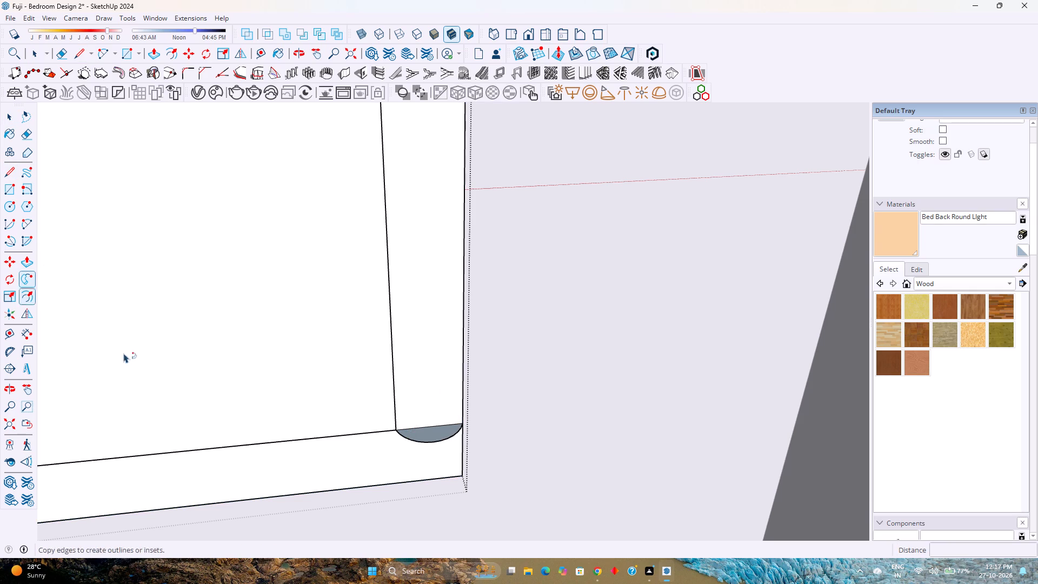
left_click(441, 436)
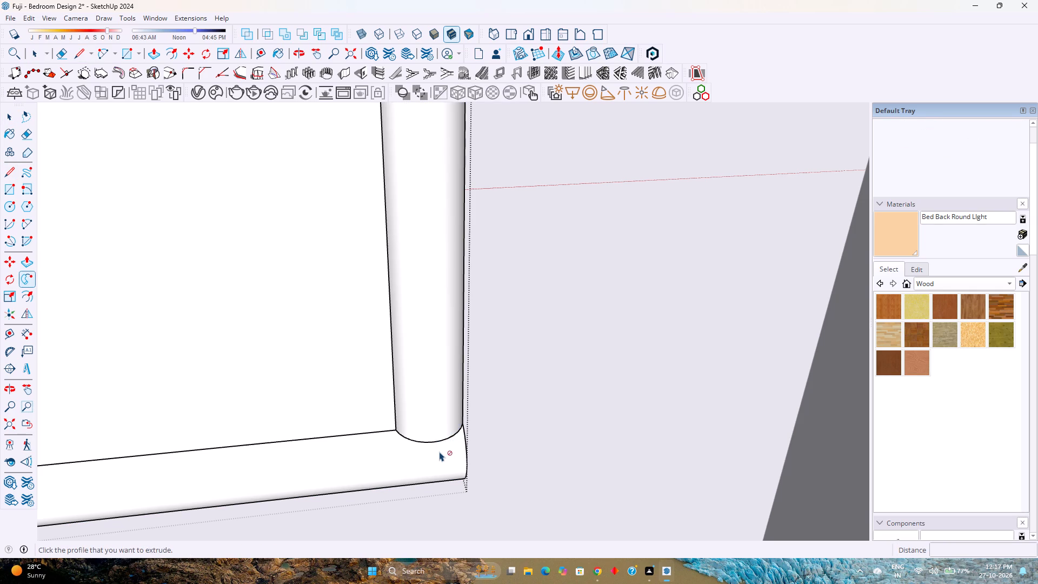
scroll(440, 453, "down", 19)
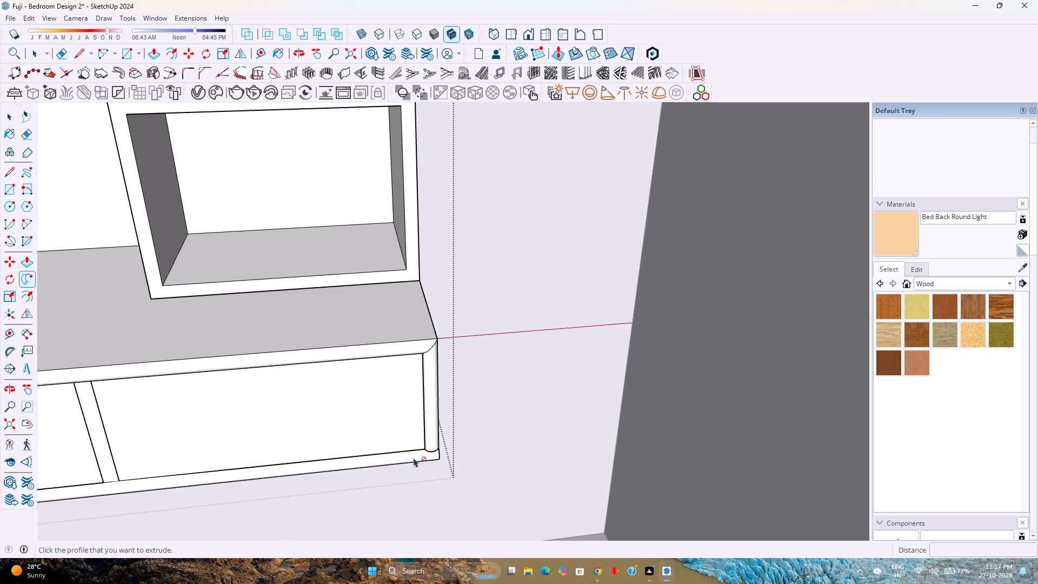
Undo the Follow Me sweep around the floating base unit's front frame, keeping the arc profile in place.
middle_click_drag(414, 457, 591, 437, "shift")
scroll(562, 445, "down", 5)
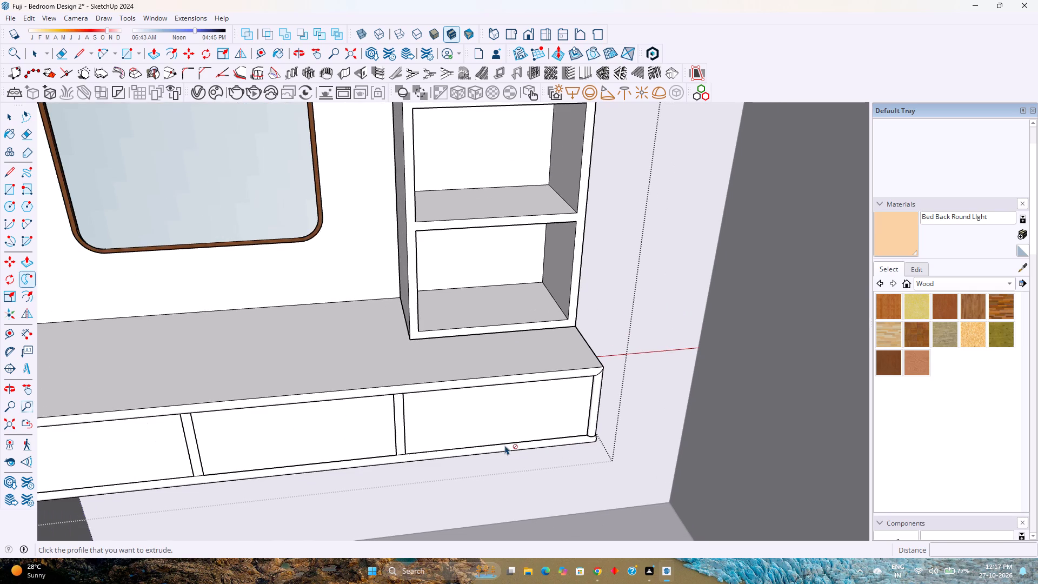
scroll(503, 445, "down", 1)
middle_click_drag(425, 449, 602, 436, "shift")
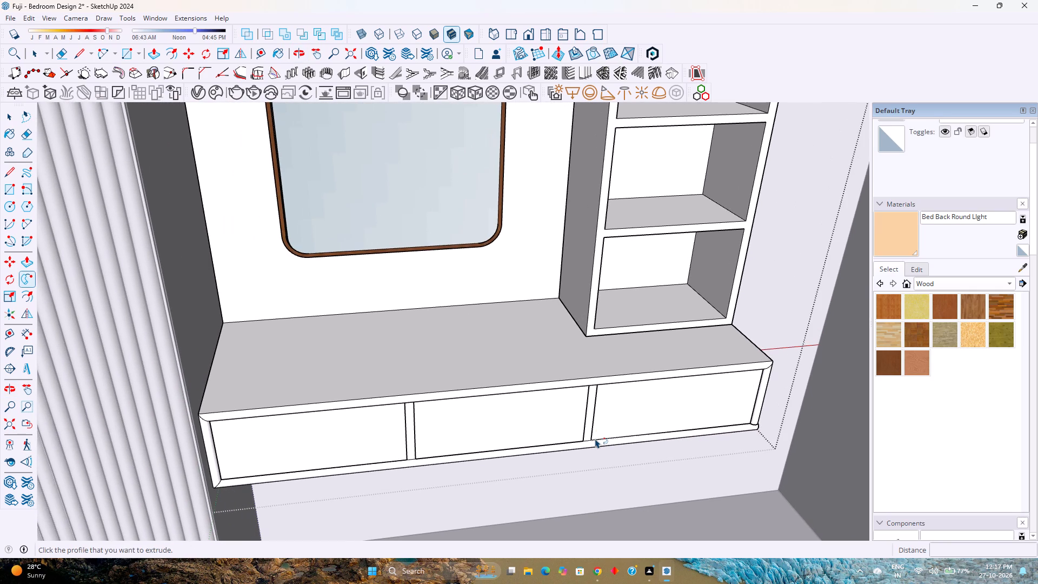
key("ctrl+z")
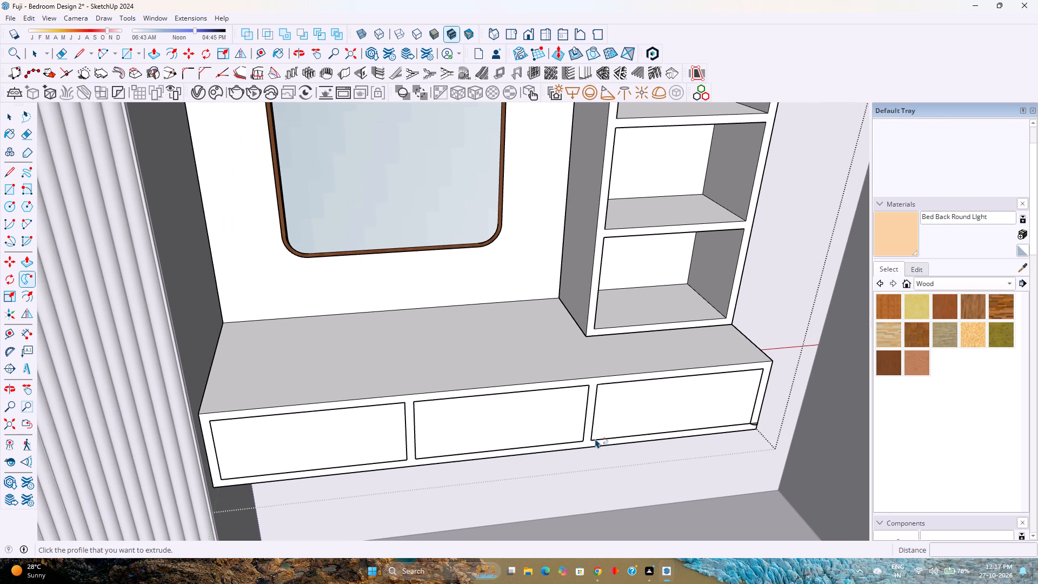
key("ctrl+z")
key("ctrl+z")
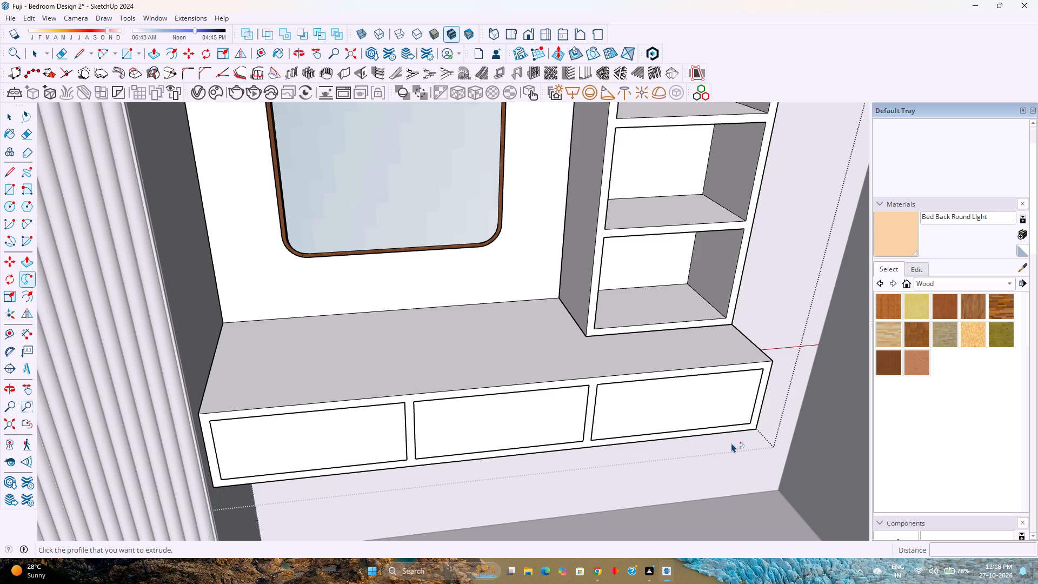
key("ctrl+y")
Delete the arc profile at the lower inner corner of the base unit frame's end stile.
scroll(763, 416, "up", 6)
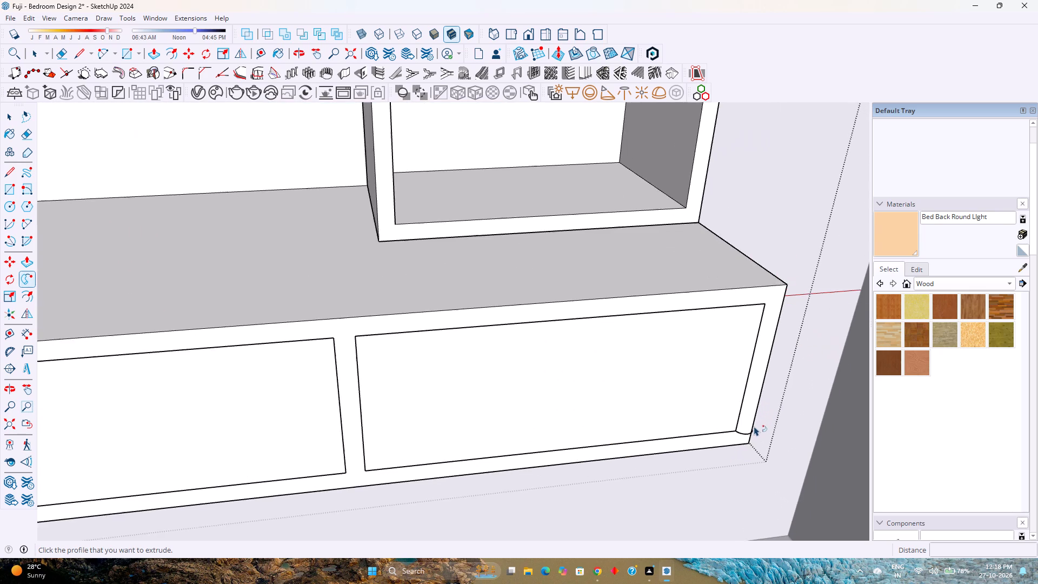
scroll(754, 426, "up", 9)
middle_click_drag(751, 429, 733, 440)
middle_click(733, 440)
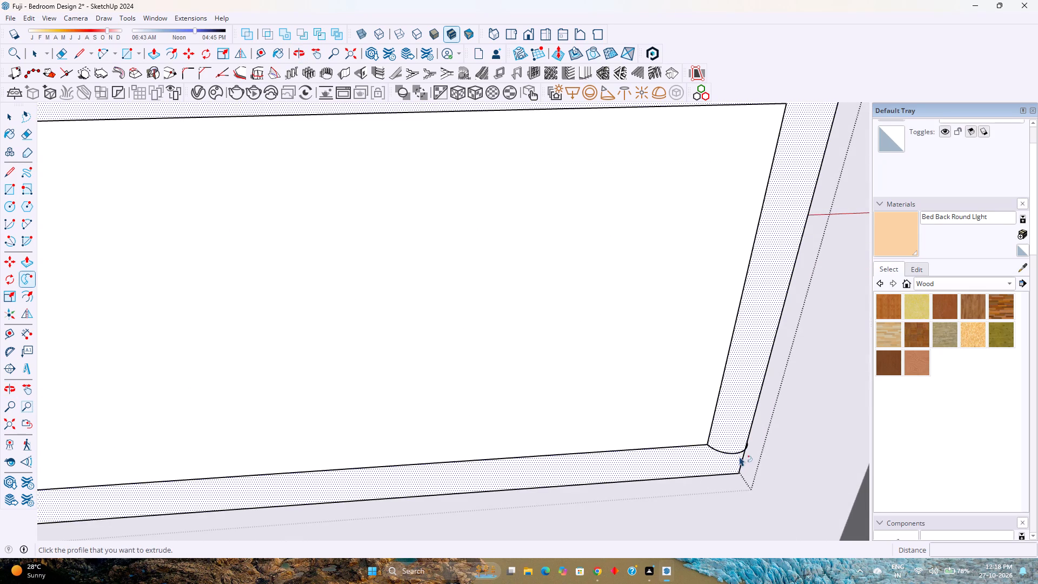
key("space")
left_click(741, 450)
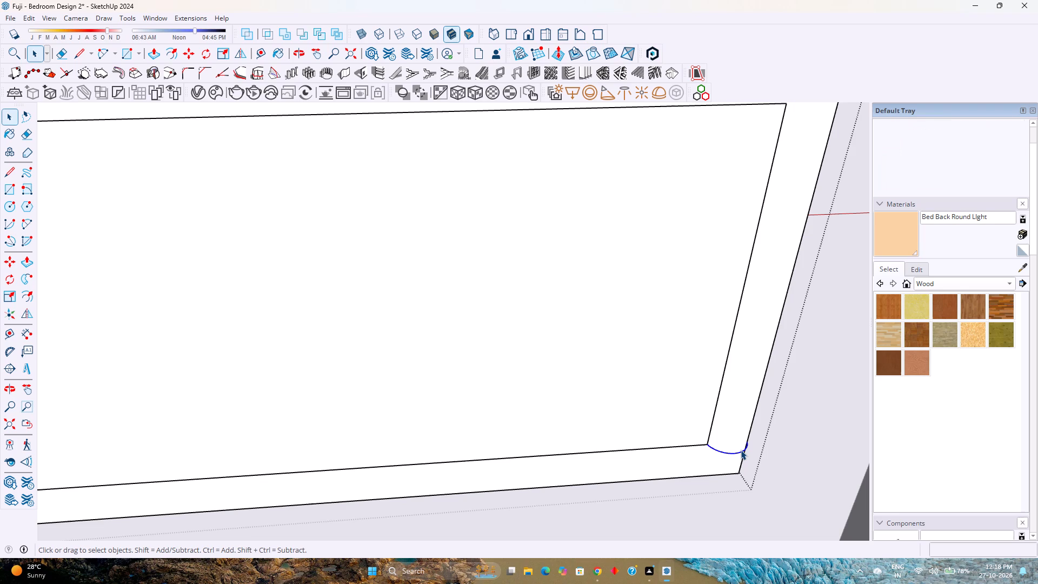
key("Delete")
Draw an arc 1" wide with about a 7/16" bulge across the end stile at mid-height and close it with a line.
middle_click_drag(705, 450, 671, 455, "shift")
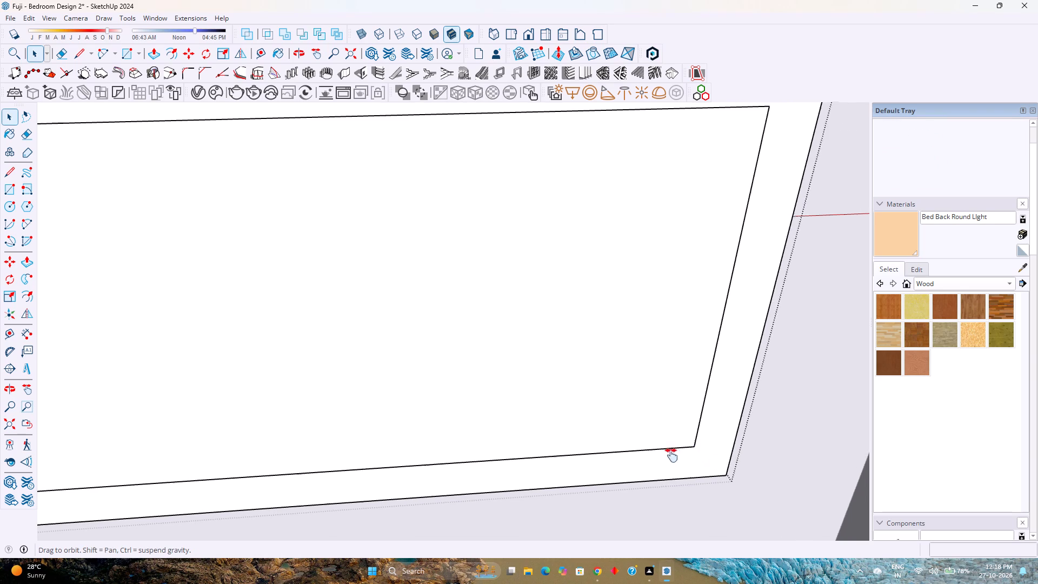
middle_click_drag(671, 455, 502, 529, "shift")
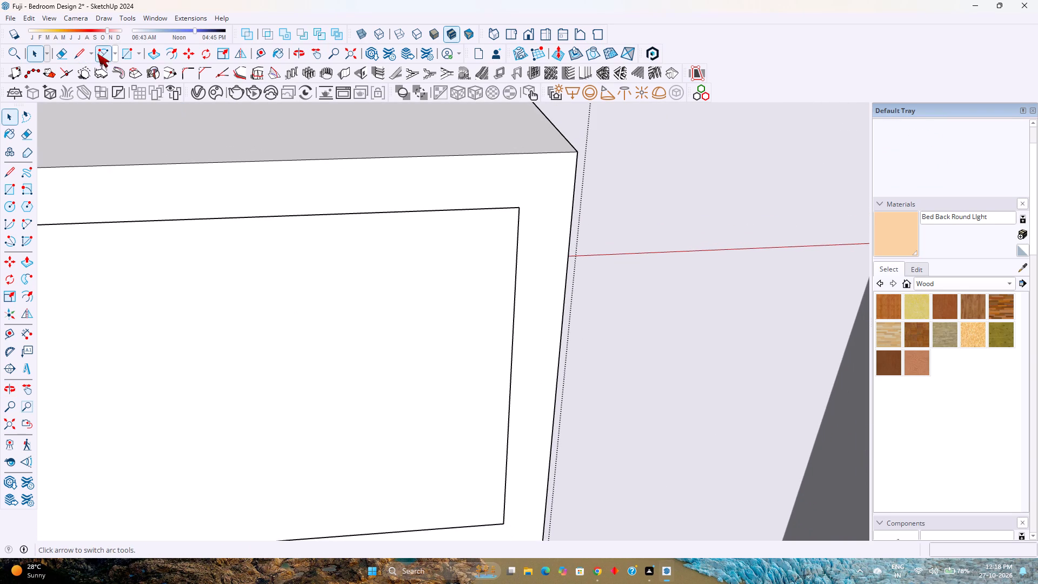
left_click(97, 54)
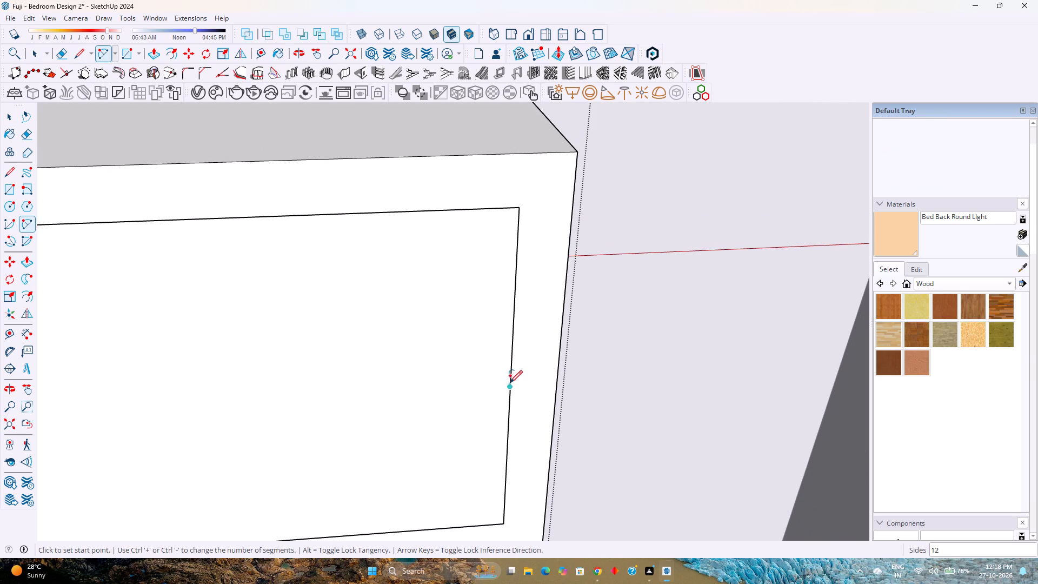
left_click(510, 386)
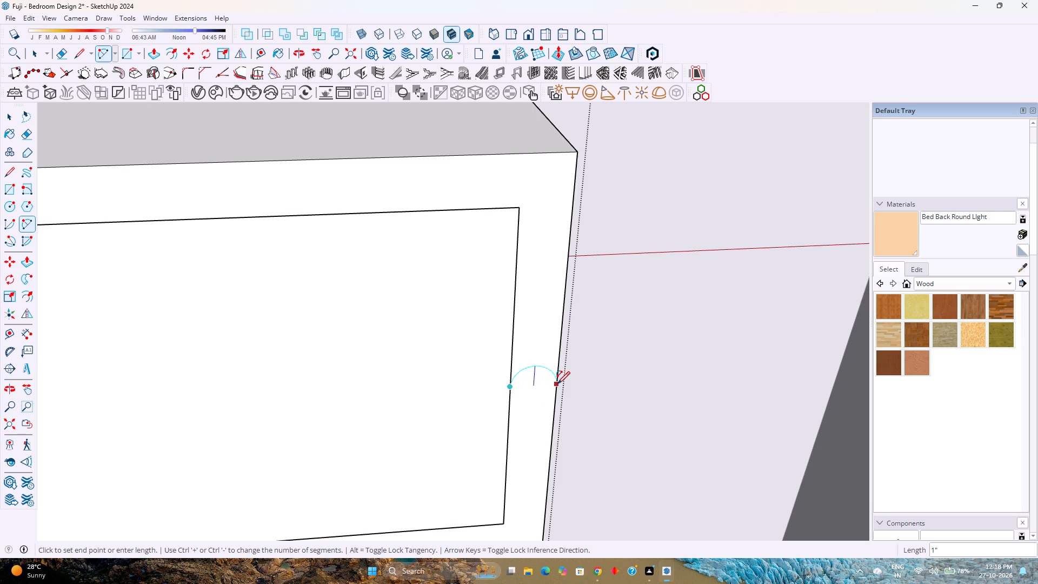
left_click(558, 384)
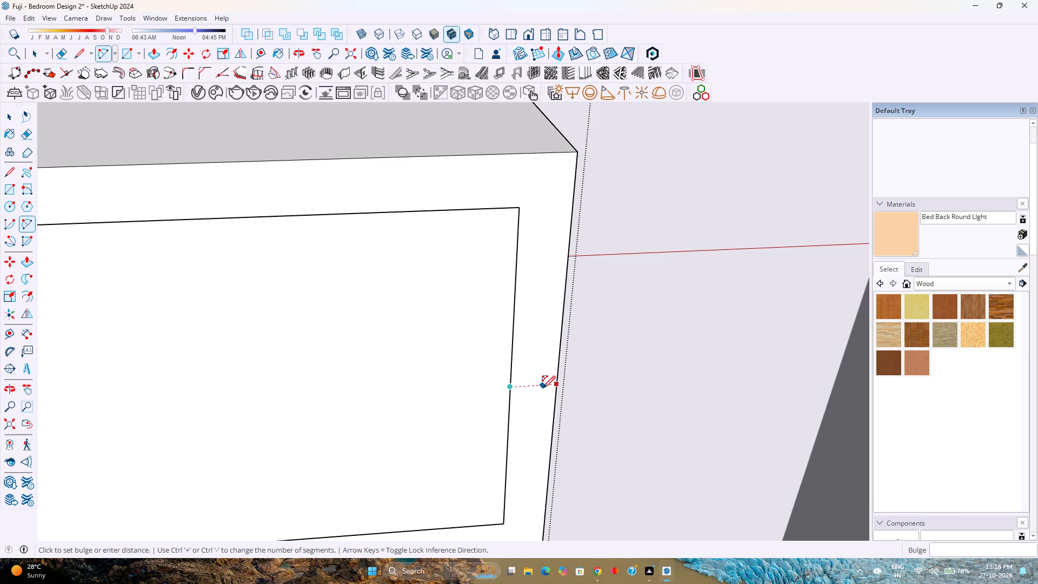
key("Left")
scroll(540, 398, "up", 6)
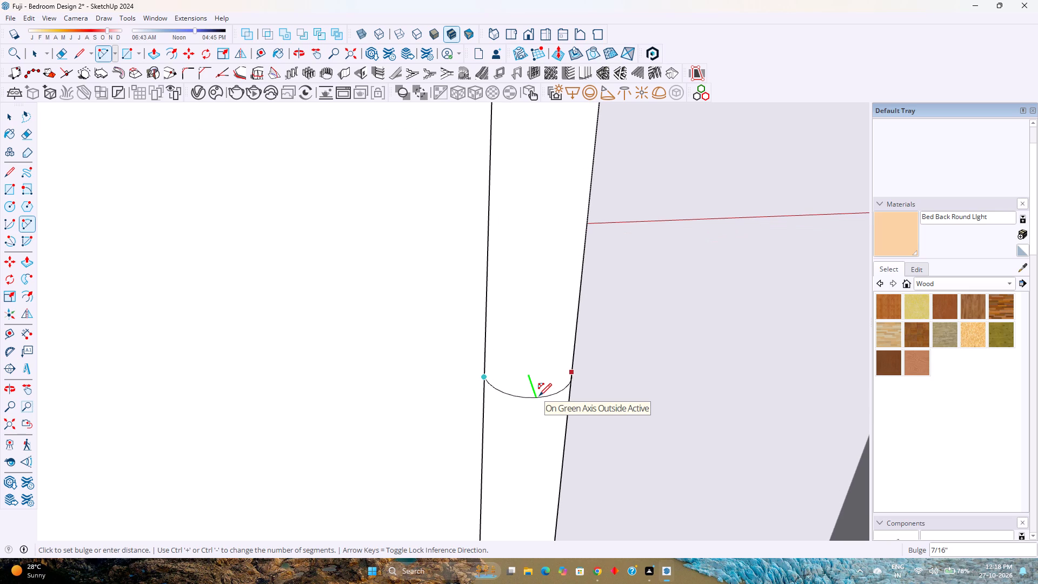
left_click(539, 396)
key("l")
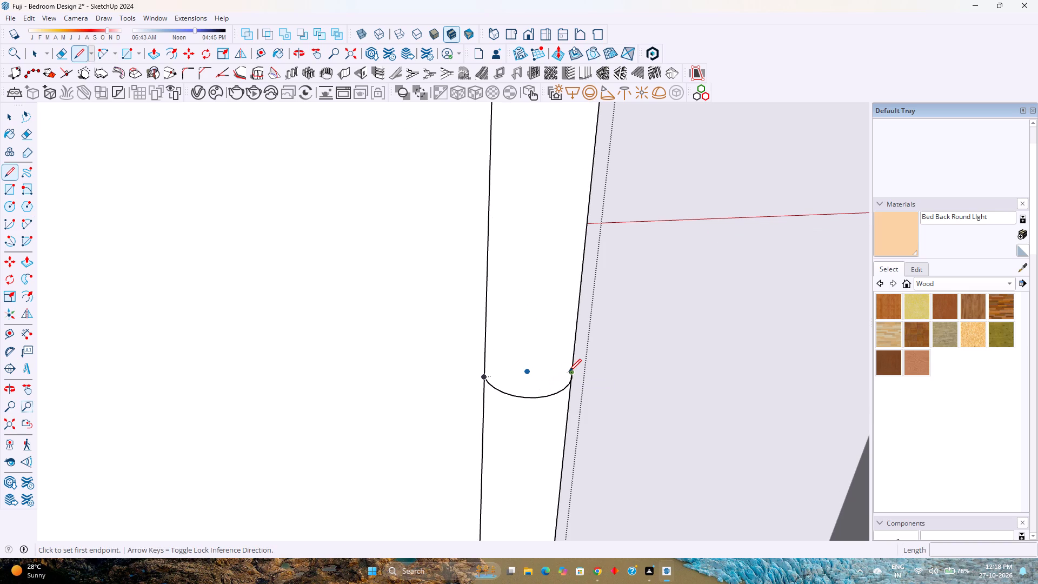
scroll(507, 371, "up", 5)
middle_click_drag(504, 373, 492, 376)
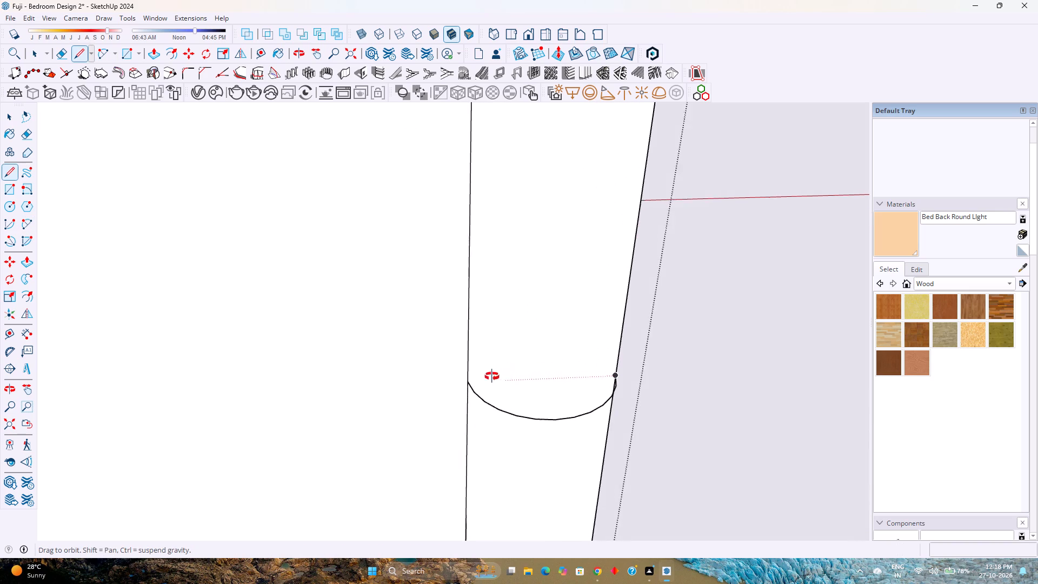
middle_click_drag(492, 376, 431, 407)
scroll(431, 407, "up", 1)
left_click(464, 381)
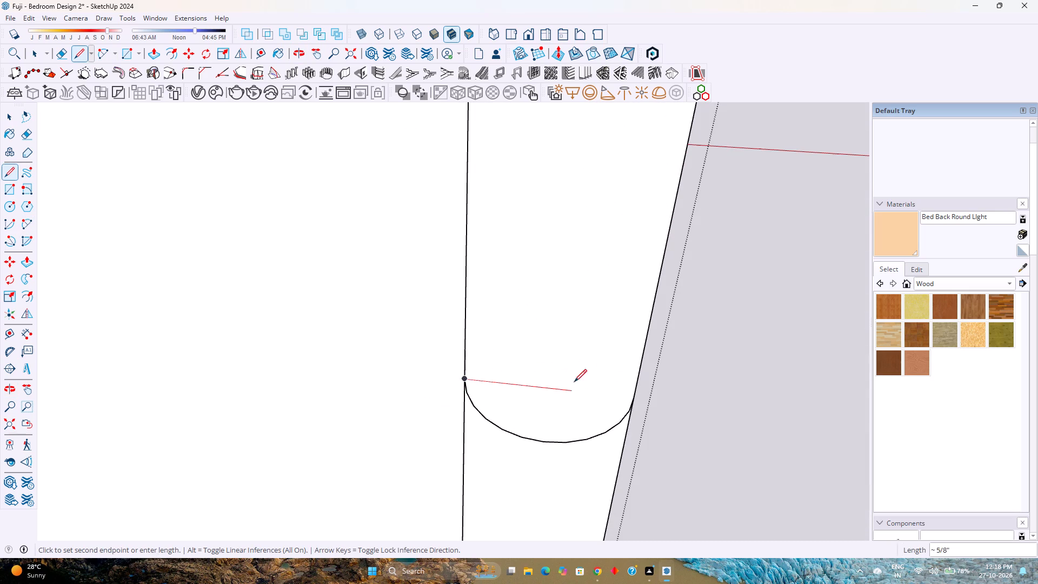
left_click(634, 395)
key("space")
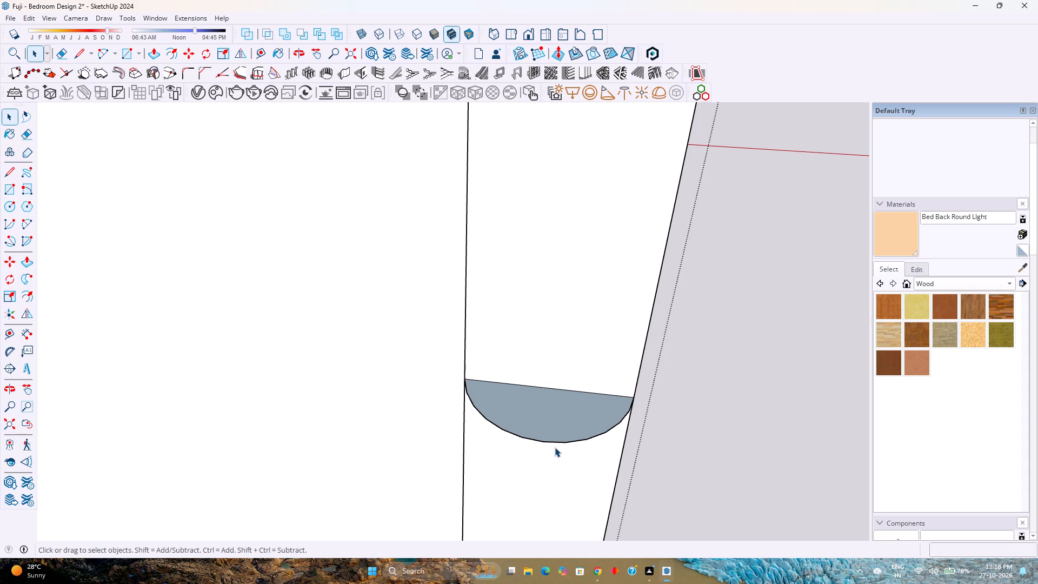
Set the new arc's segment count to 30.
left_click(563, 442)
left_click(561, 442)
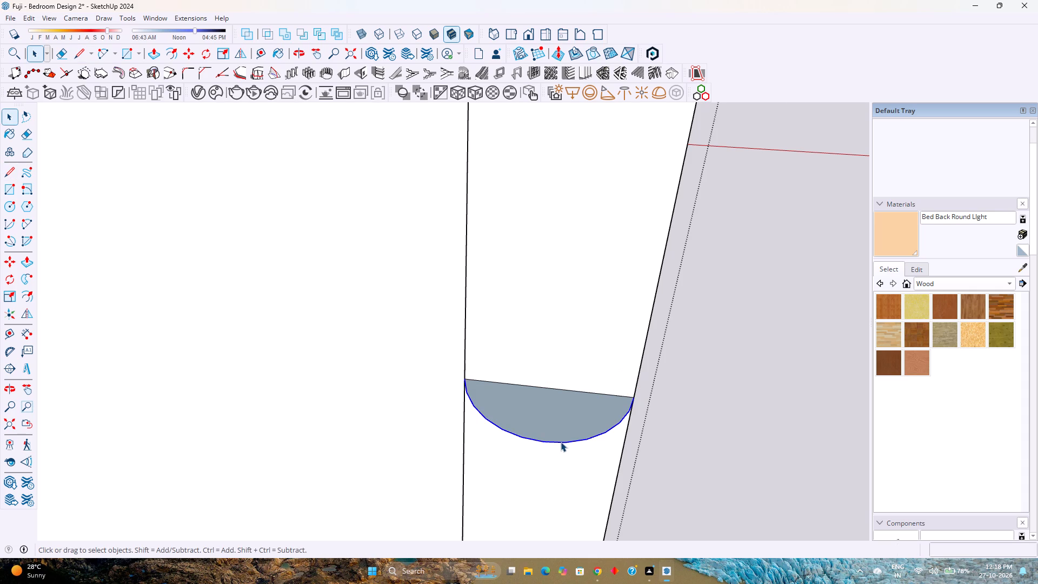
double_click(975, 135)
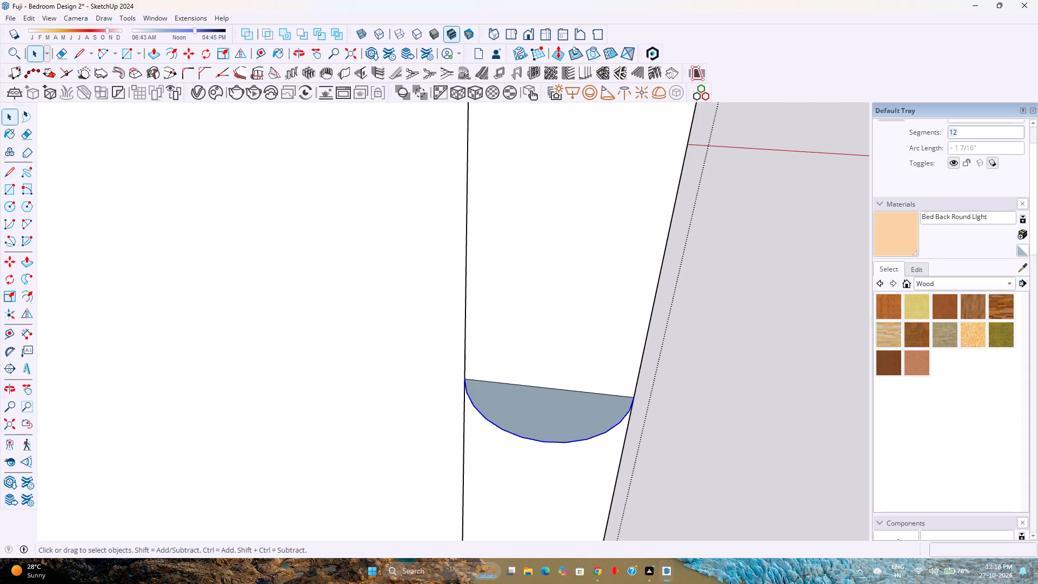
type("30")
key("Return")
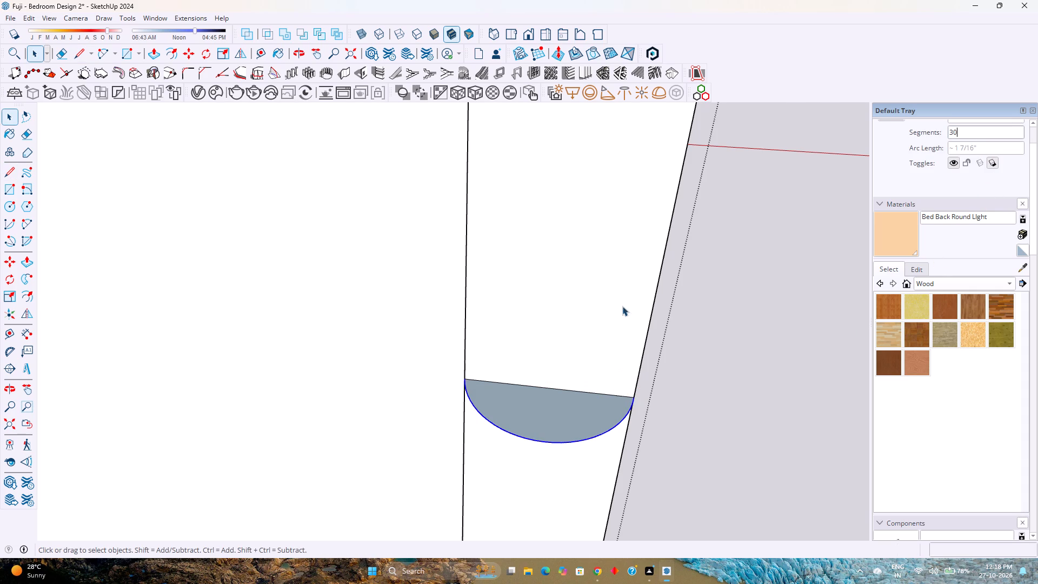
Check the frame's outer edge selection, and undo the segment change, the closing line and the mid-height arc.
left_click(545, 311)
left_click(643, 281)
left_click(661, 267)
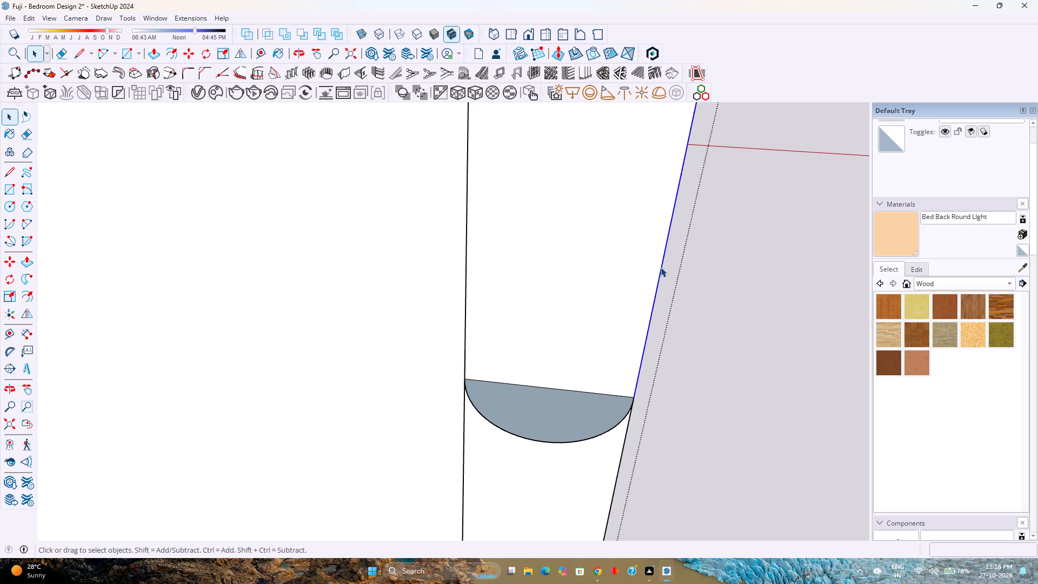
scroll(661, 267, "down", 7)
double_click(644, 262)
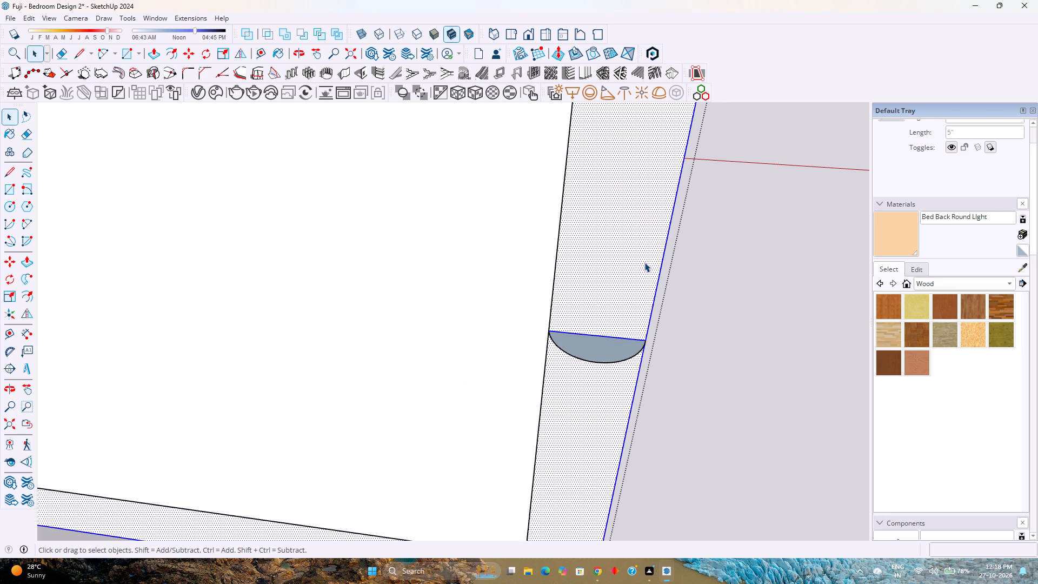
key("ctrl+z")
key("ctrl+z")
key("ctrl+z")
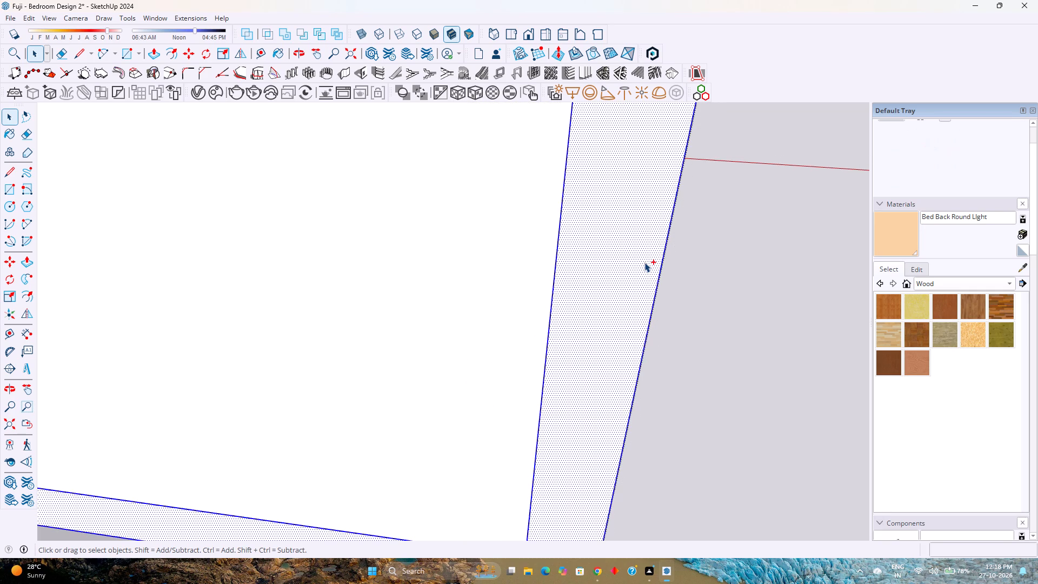
Select the base unit's front frame face with its outer perimeter edges and weld those edges into one curve.
double_click(644, 262)
left_click(636, 256)
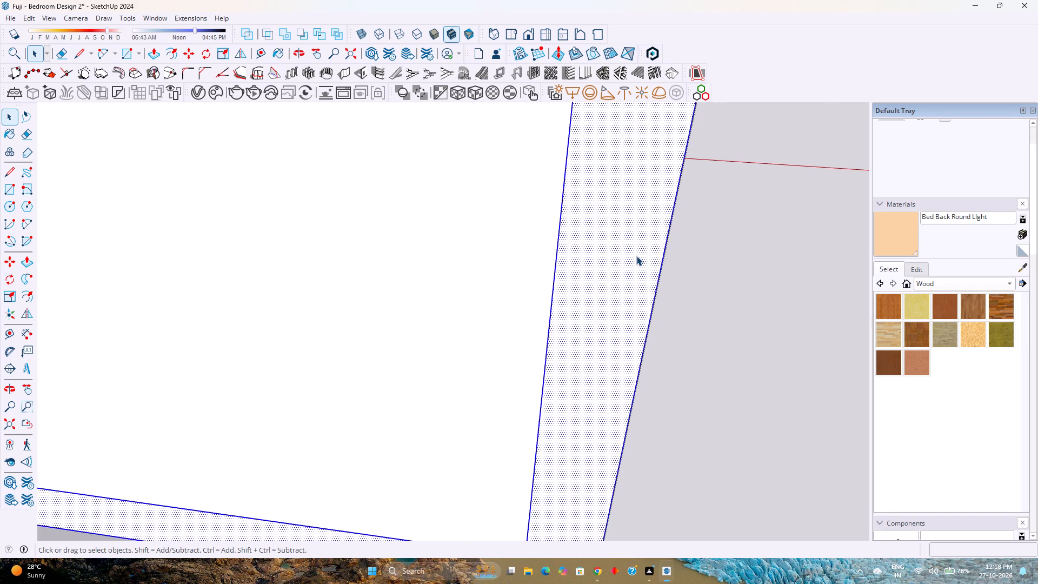
scroll(636, 256, "down", 7)
double_click(636, 256)
right_click(636, 256)
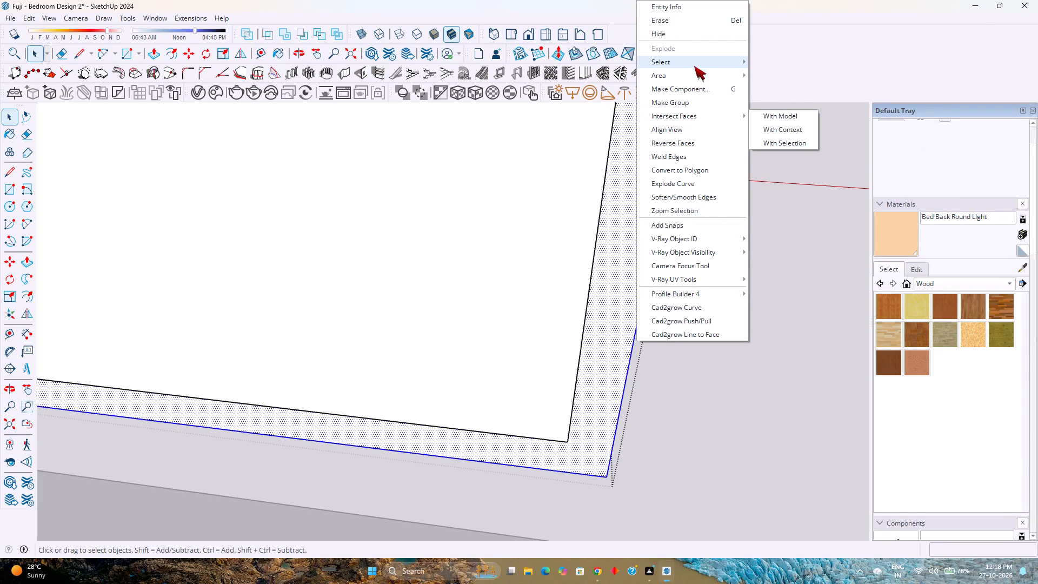
left_click(815, 143)
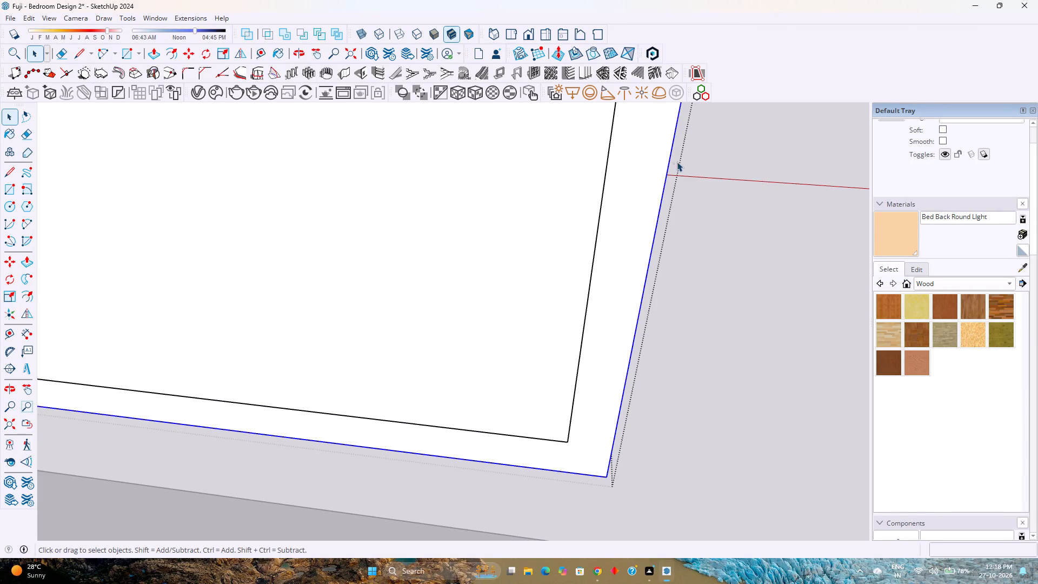
right_click(670, 143)
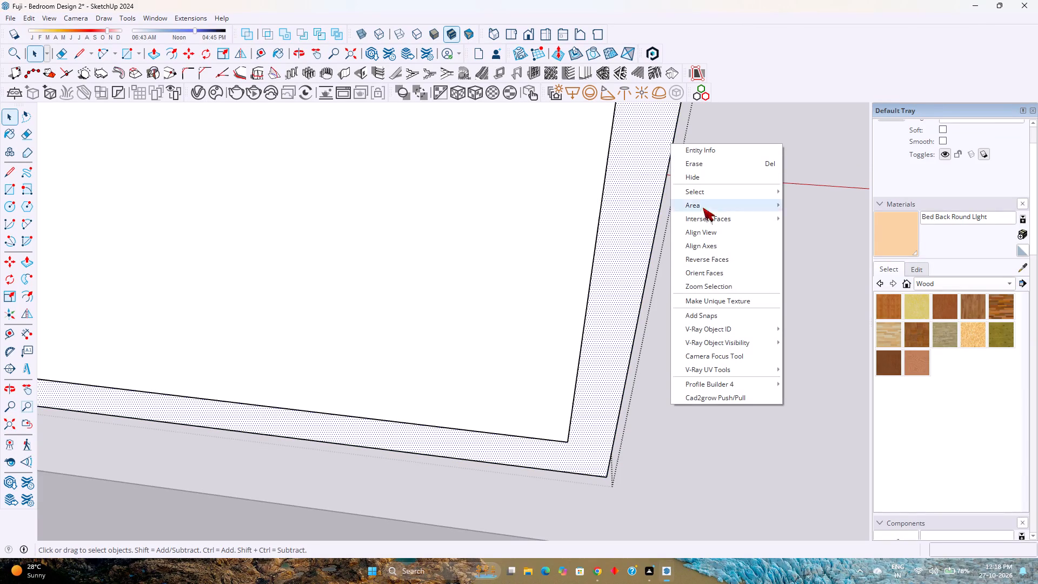
triple_click(634, 218)
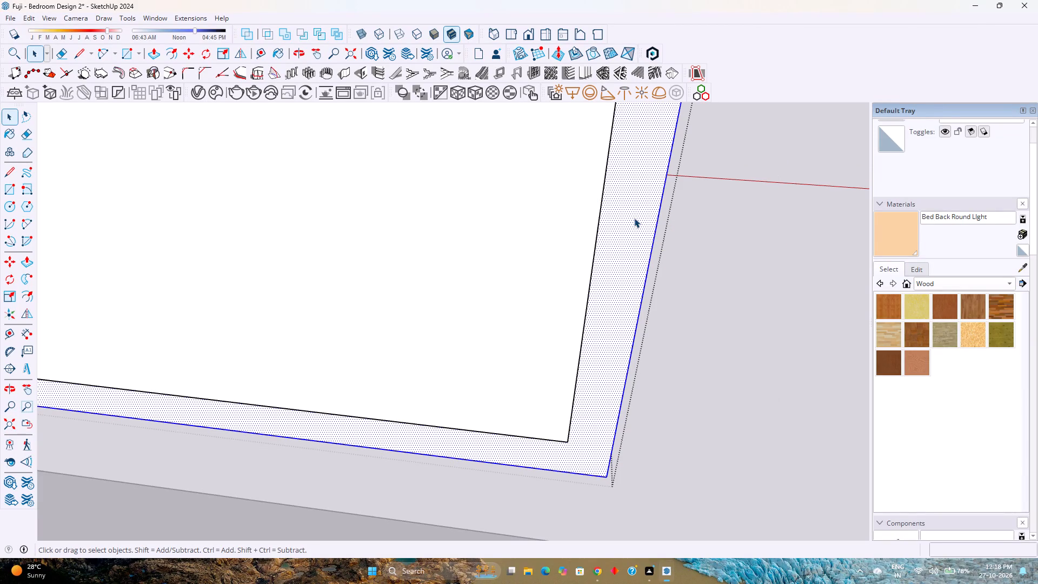
right_click(639, 238)
right_click(639, 238)
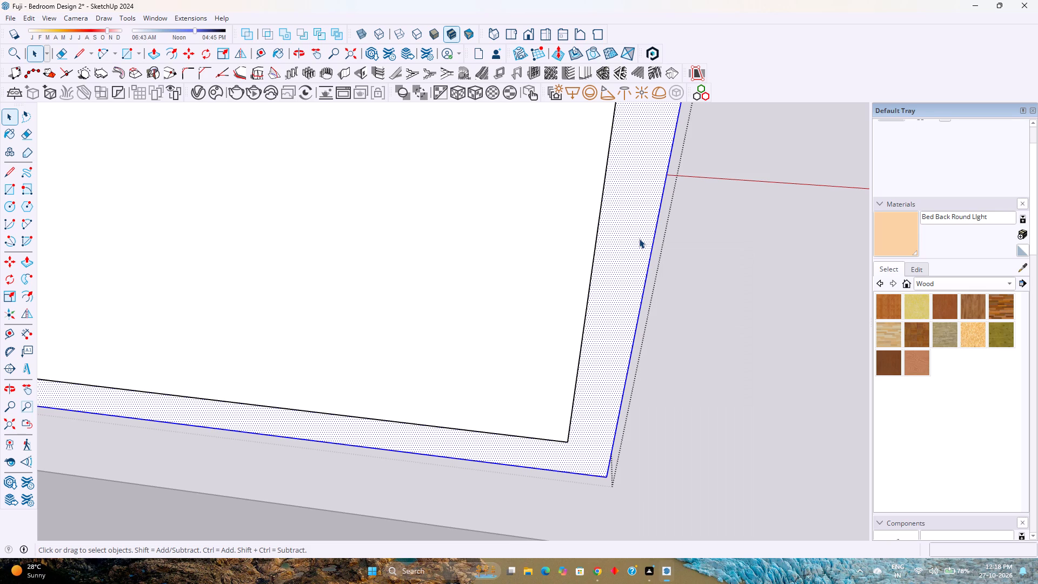
right_click(632, 236)
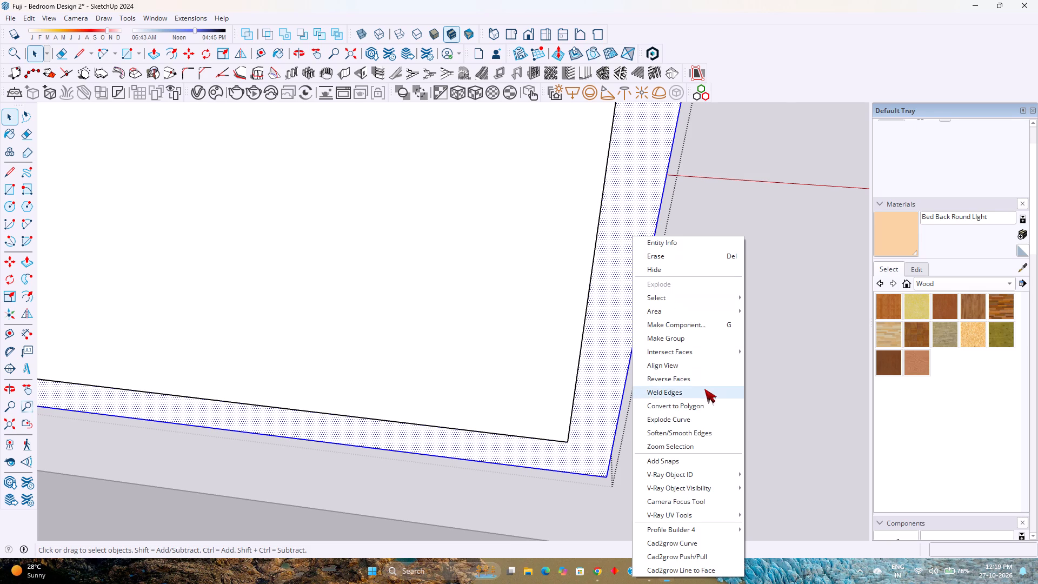
left_click(704, 389)
left_click(639, 322)
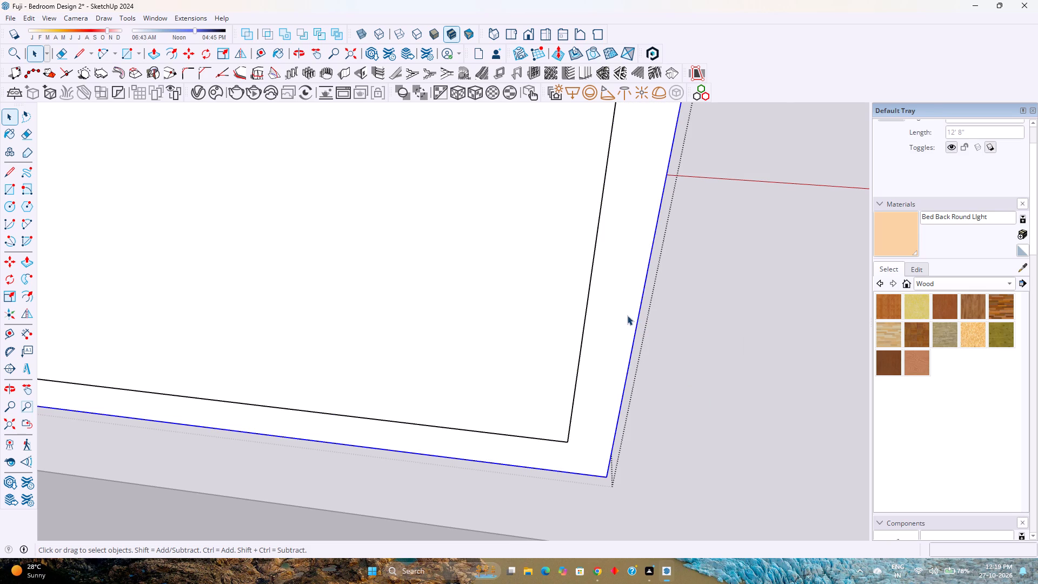
Draw an arc 1" wide with about a 7/16" bulge along the green axis across the front frame's end stile.
left_click(622, 314)
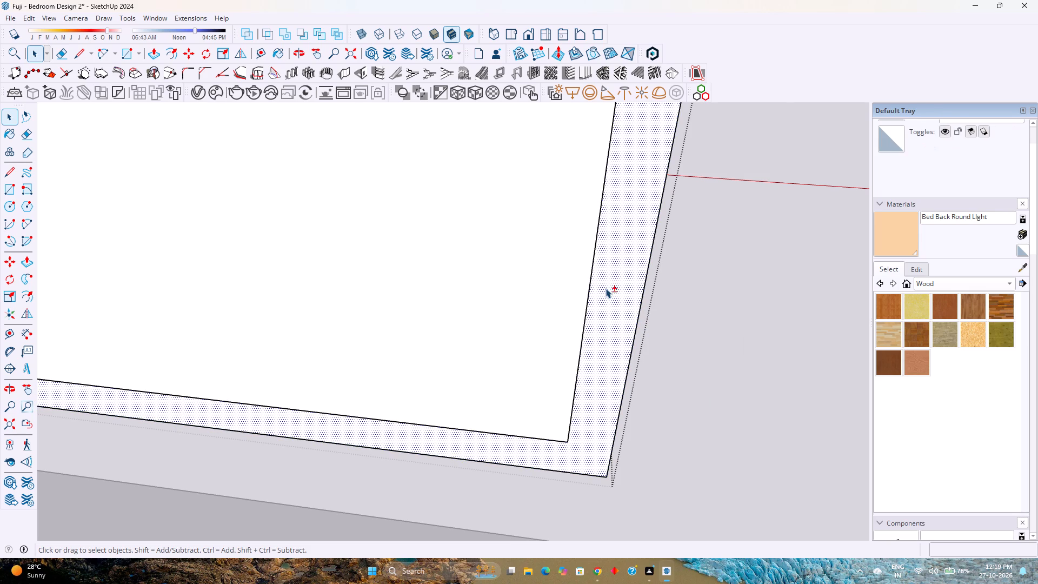
middle_click_drag(607, 288, 561, 423, "shift")
middle_click_drag(557, 423, 591, 349)
scroll(591, 349, "down", 3)
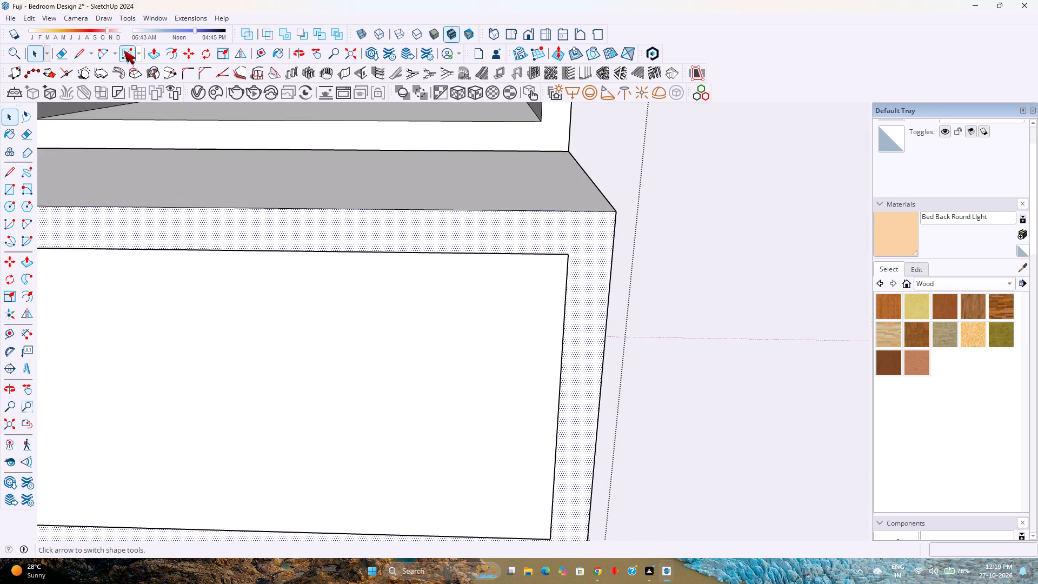
left_click(108, 55)
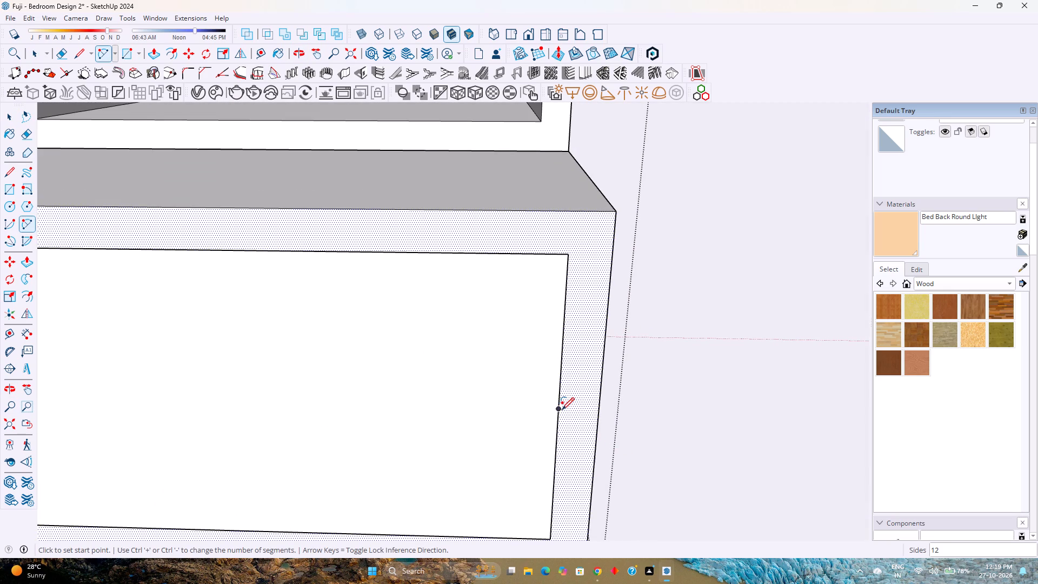
left_click(561, 410)
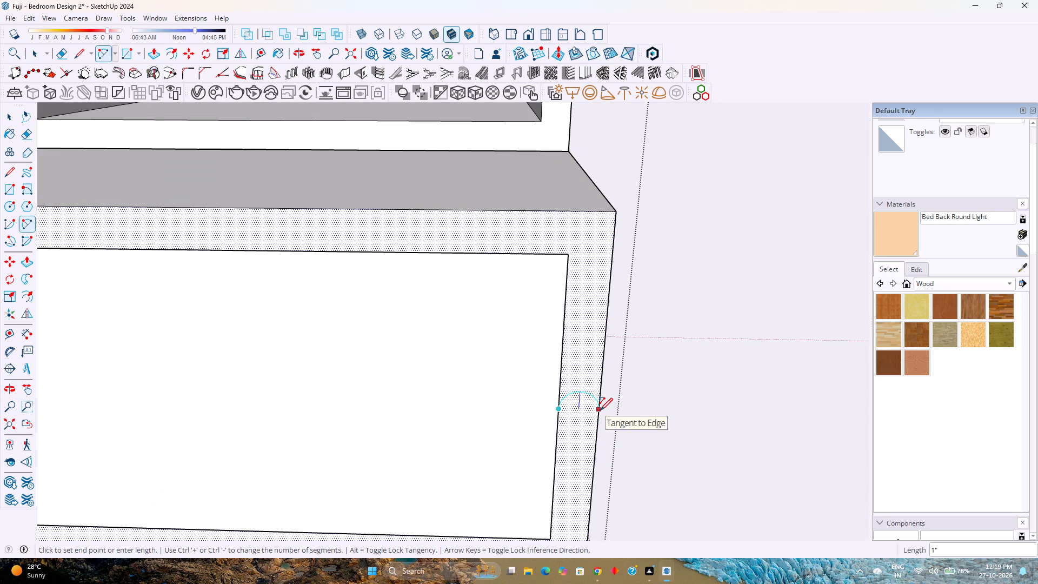
left_click(600, 410)
scroll(584, 419, "up", 5)
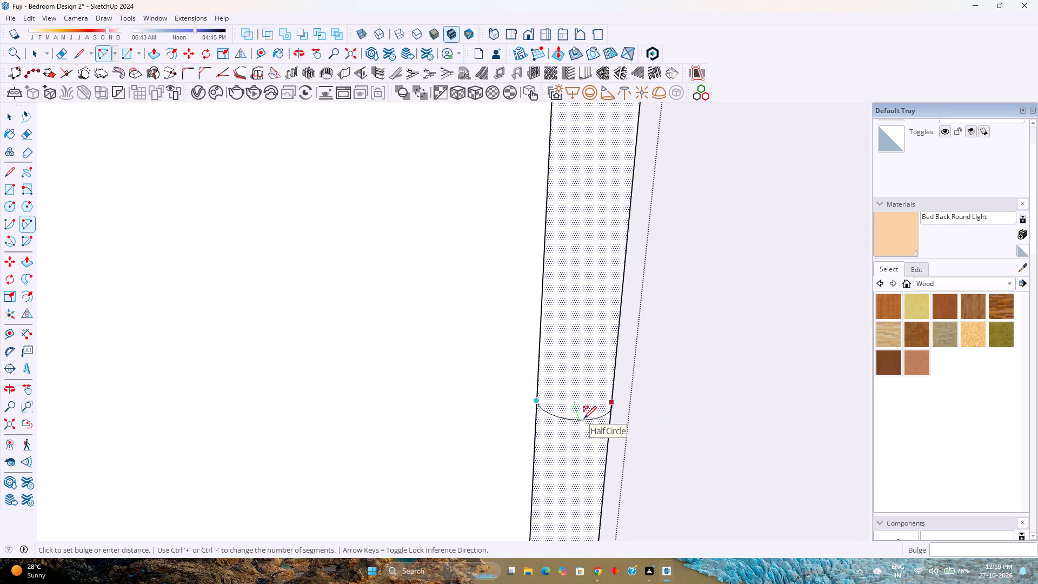
scroll(584, 419, "up", 3)
key("Left")
scroll(584, 419, "up", 5)
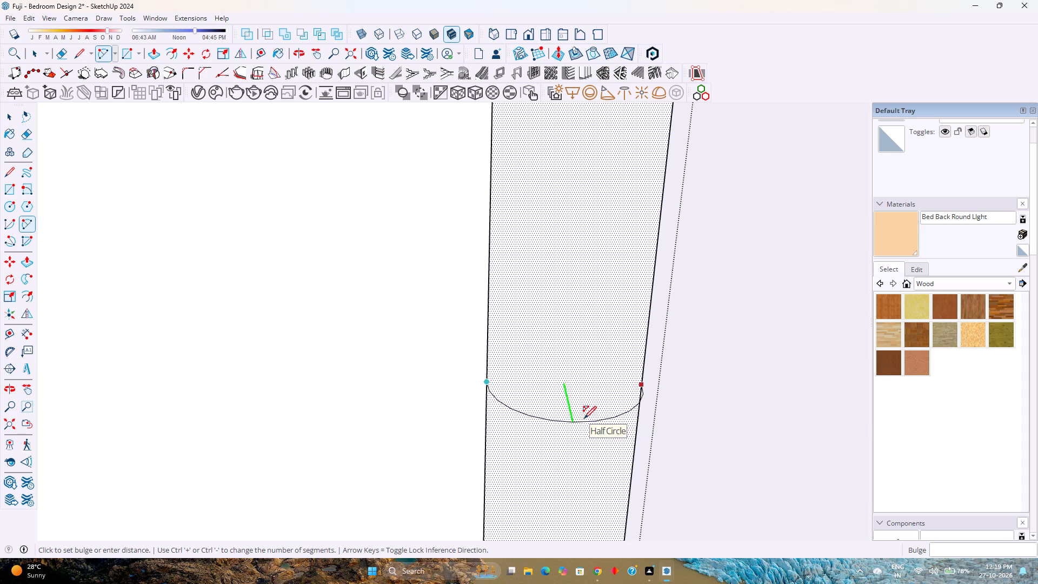
key("Left")
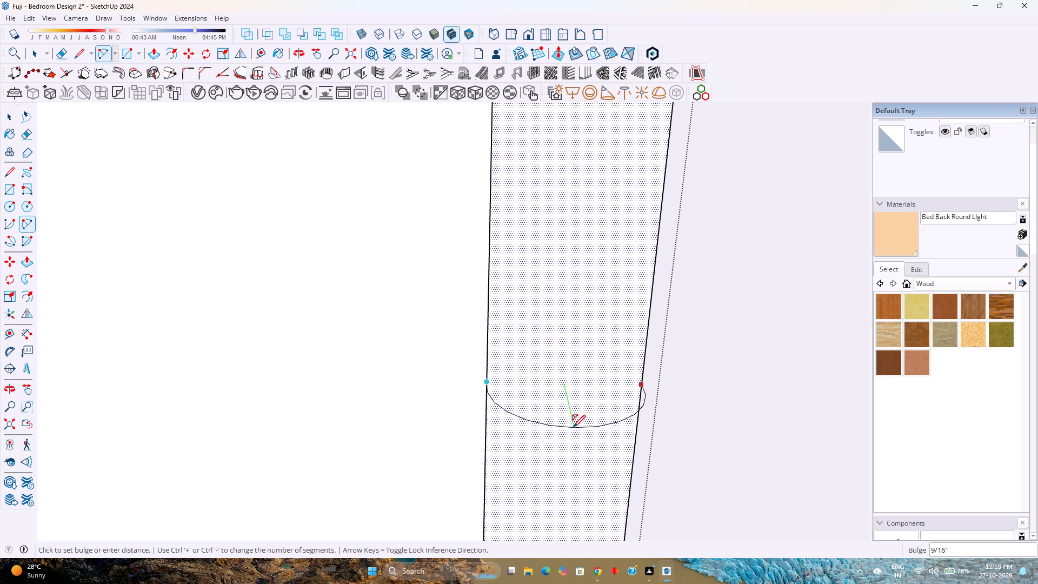
key("Left")
scroll(574, 414, "up", 1)
middle_click_drag(574, 414, 580, 506)
scroll(561, 433, "down", 5)
scroll(561, 433, "up", 8)
scroll(561, 433, "down", 3)
scroll(561, 433, "up", 4)
scroll(561, 433, "down", 2)
scroll(561, 433, "up", 4)
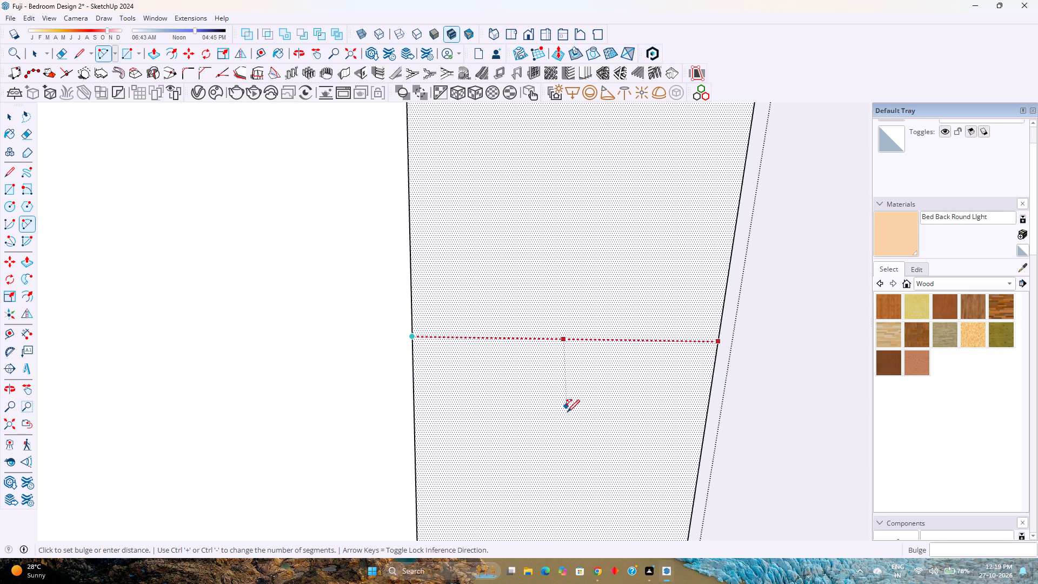
scroll(584, 444, "down", 2)
key("Left")
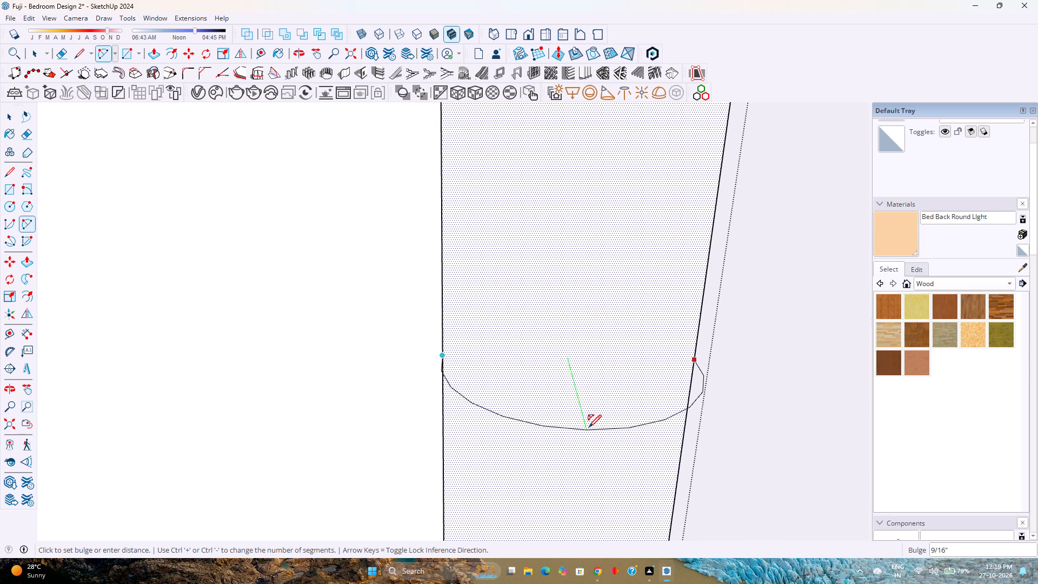
key("Left")
scroll(589, 427, "up", 2)
middle_click_drag(589, 427, 589, 480)
scroll(589, 475, "down", 4)
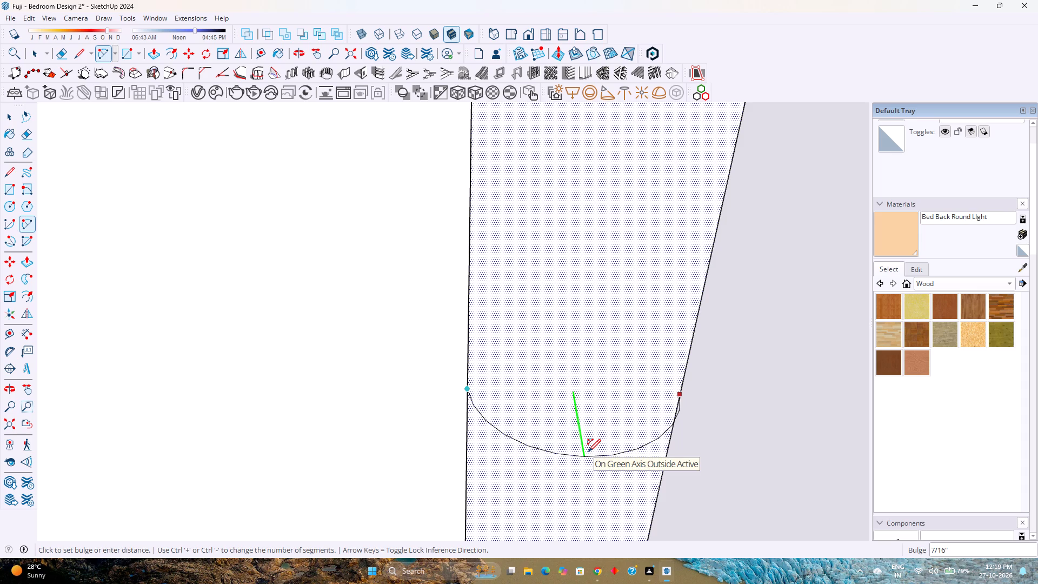
left_click(588, 452)
Close the arc with a straight 1" line between its endpoints to form a half-round profile face.
key("l")
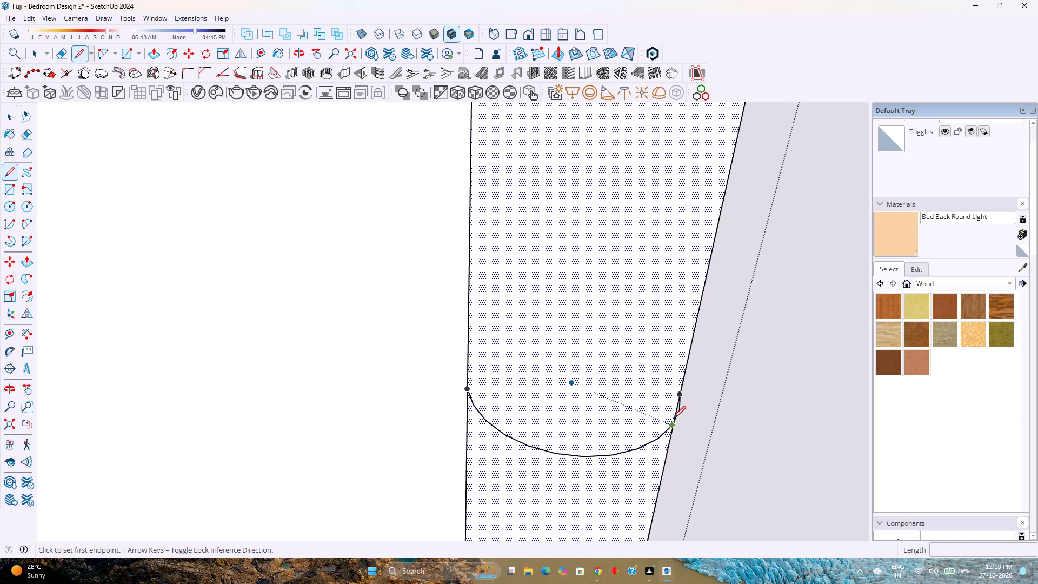
middle_click_drag(662, 422, 564, 429)
middle_click(564, 429)
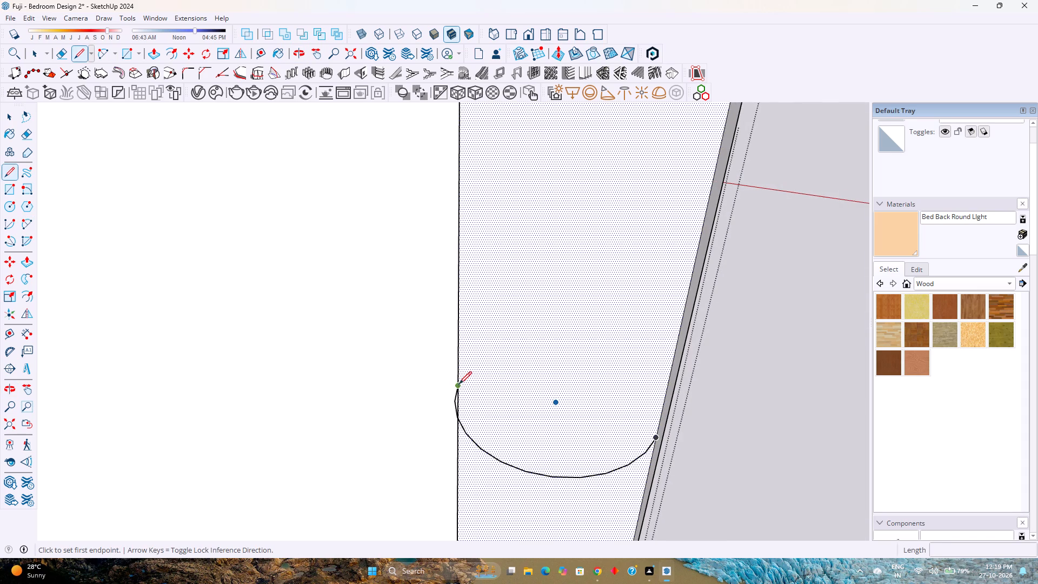
left_click(457, 386)
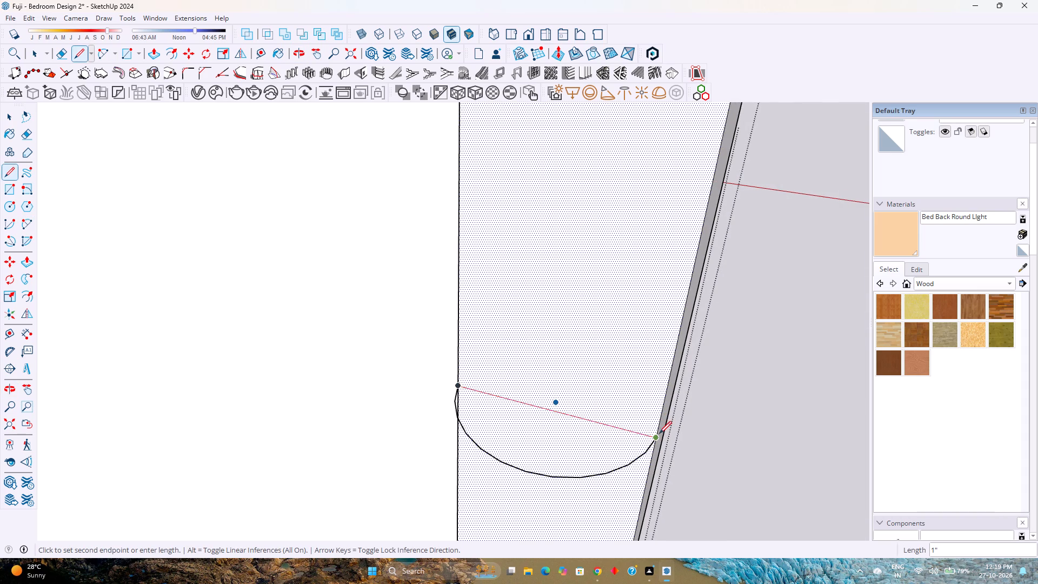
left_click(658, 435)
Set the profile arc's segment count to 30.
key("space")
left_click(589, 479)
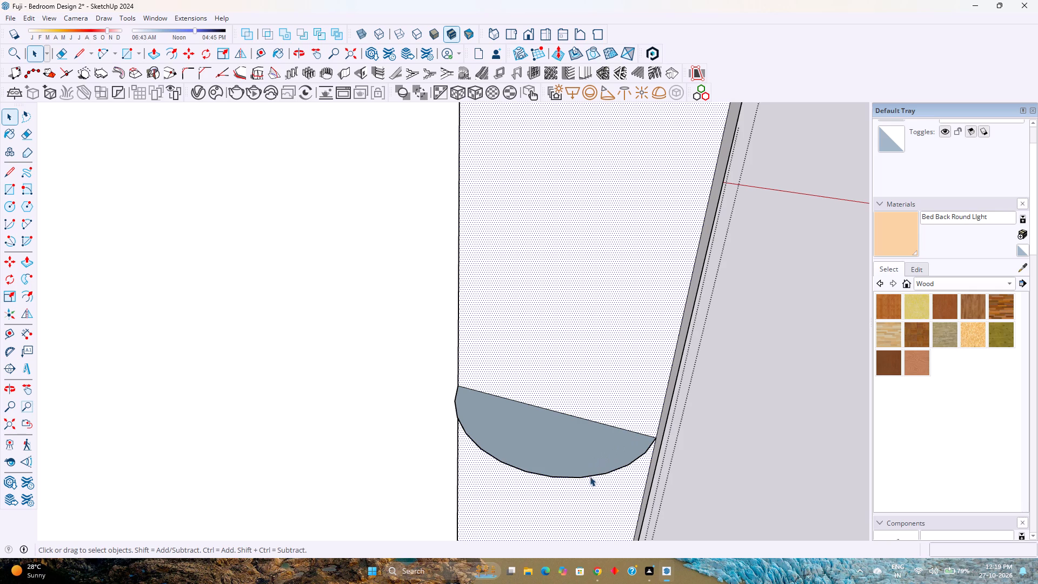
left_click(590, 475)
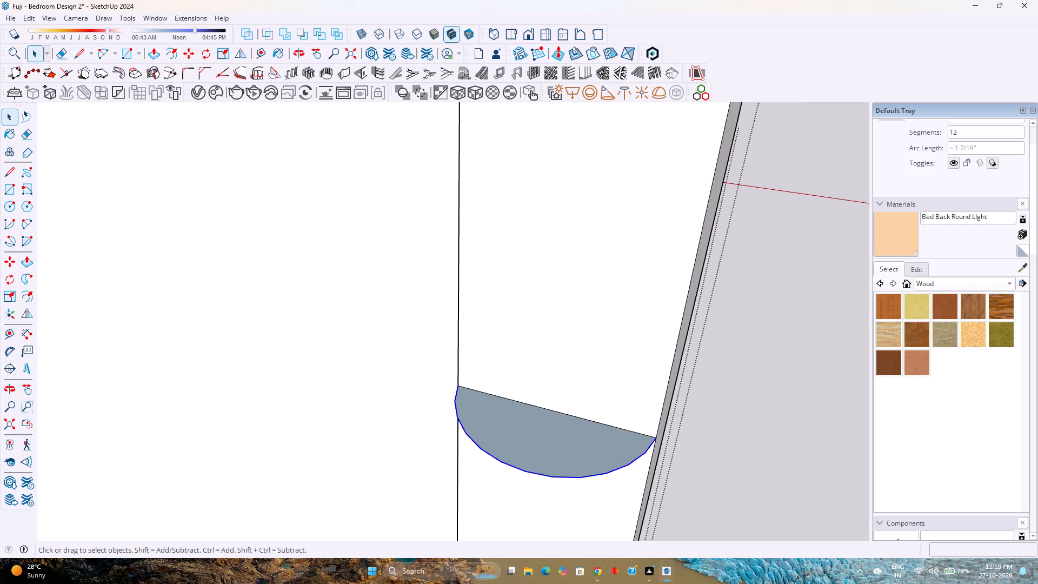
double_click(960, 133)
key("3")
key("0")
key("Return")
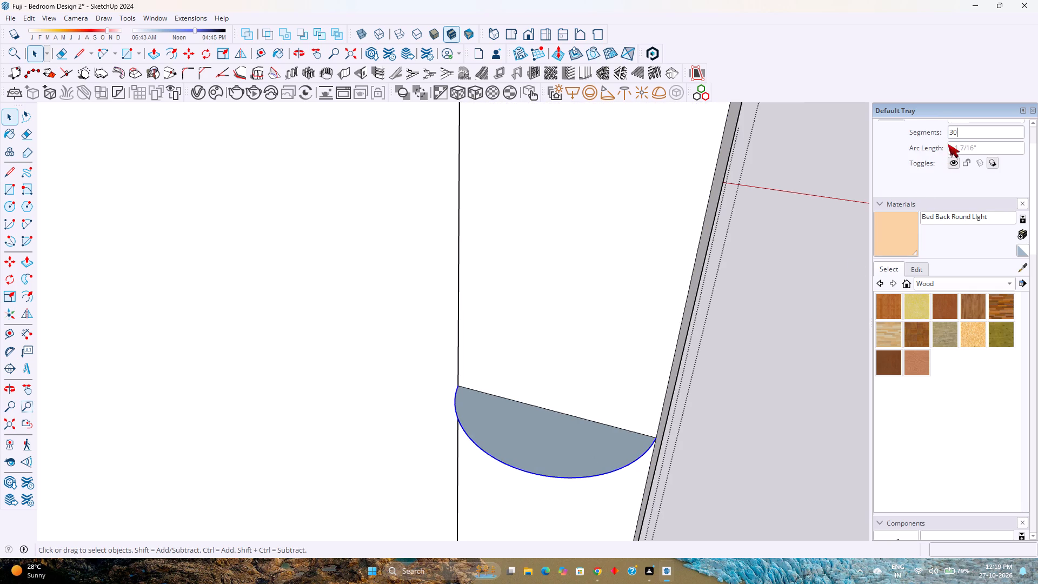
Select the outer perimeter edges of the base unit's front frame and weld them into one curve.
left_click(663, 335)
left_click(681, 318)
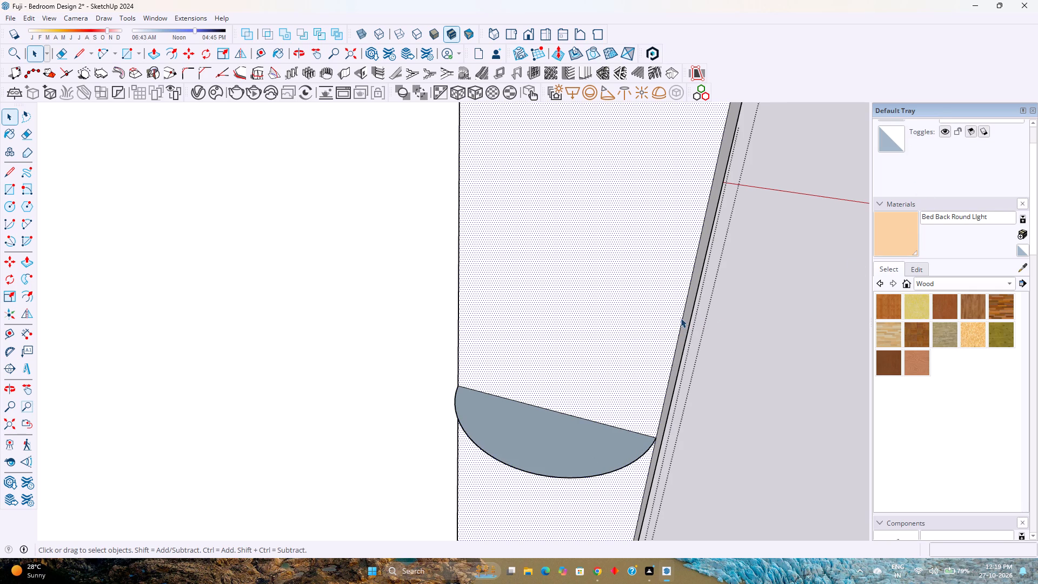
left_click(682, 314)
scroll(682, 314, "down", 7)
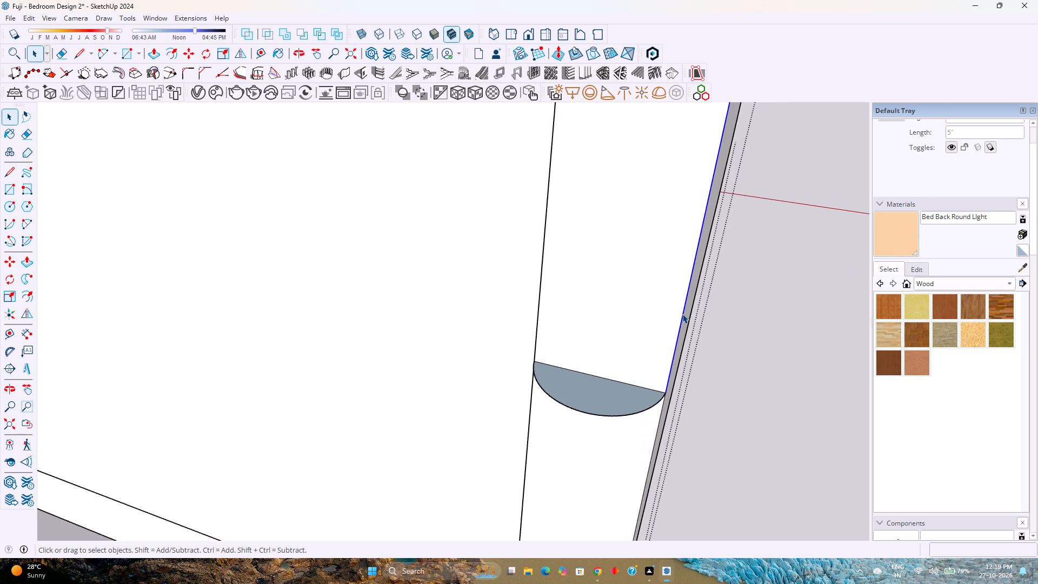
scroll(682, 314, "down", 2)
left_click(663, 401, "ctrl")
scroll(663, 401, "down", 5)
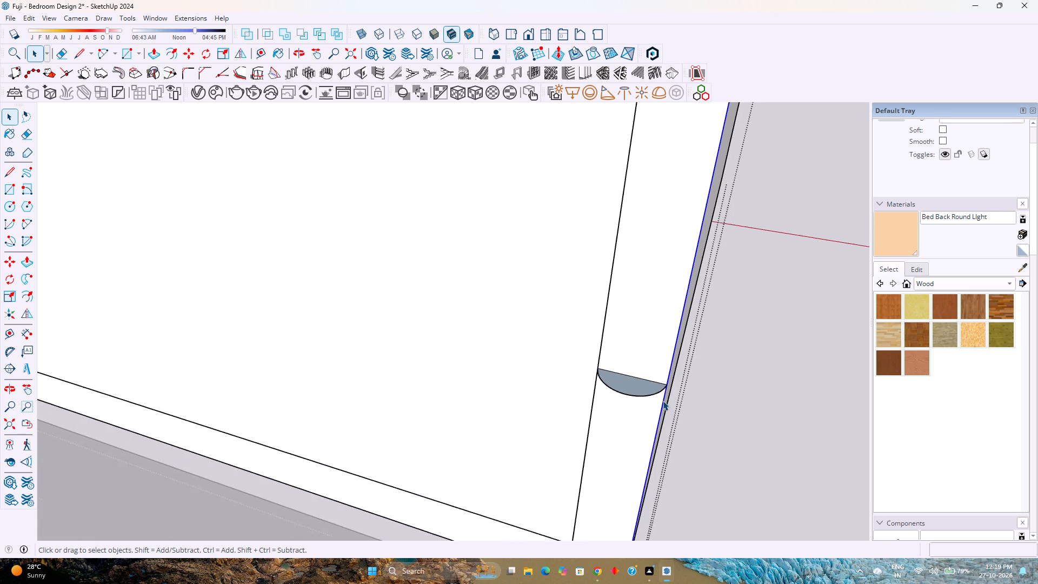
scroll(663, 401, "down", 6)
left_click(668, 195, "ctrl")
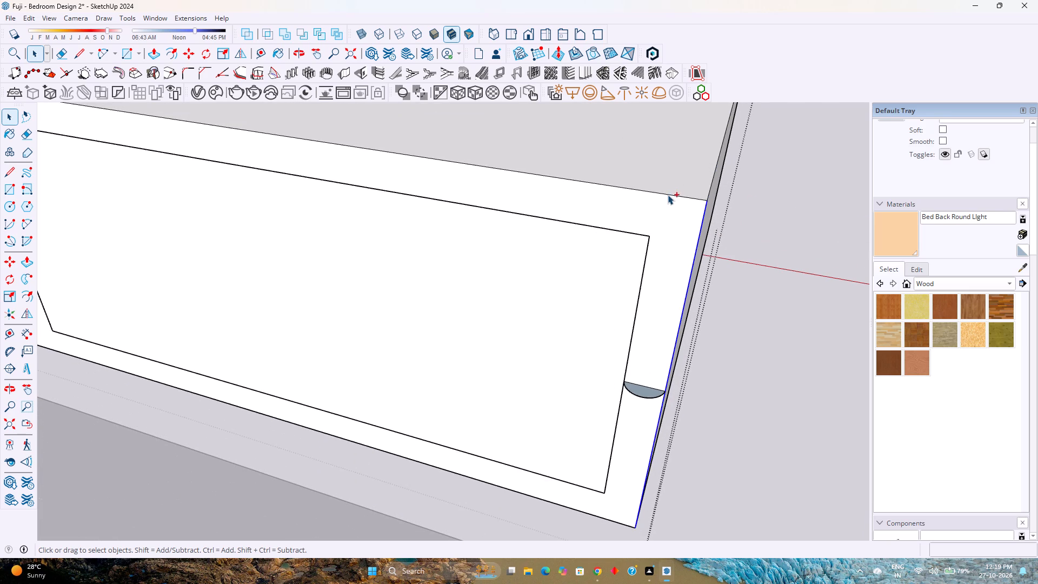
left_click(502, 487, "ctrl")
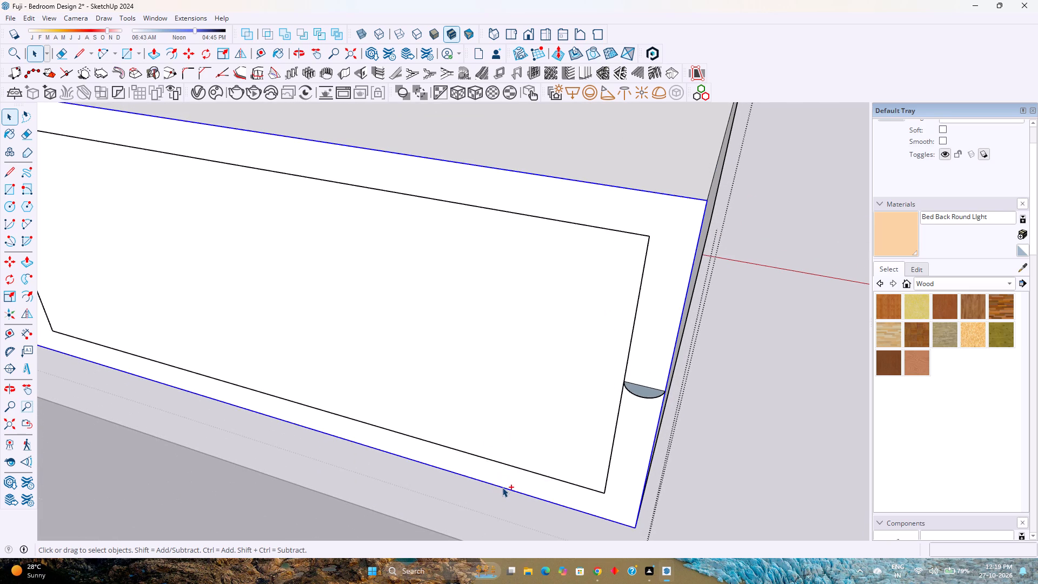
scroll(502, 487, "down", 5)
middle_click_drag(484, 488, 760, 510, "shift")
middle_click_drag(380, 417, 574, 500, "shift")
middle_click(574, 500, "shift")
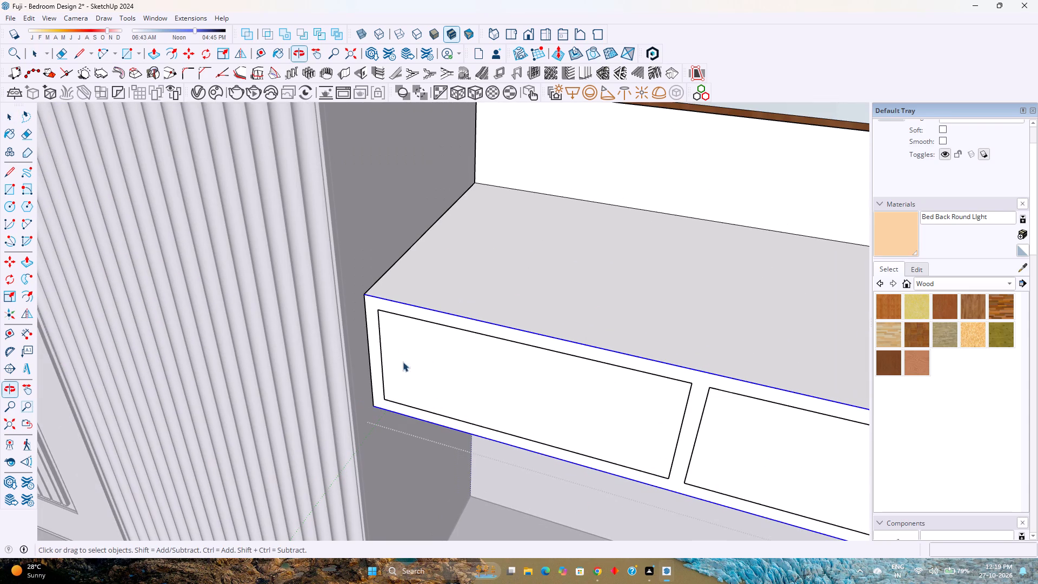
left_click(368, 328, "ctrl")
scroll(368, 328, "down", 4)
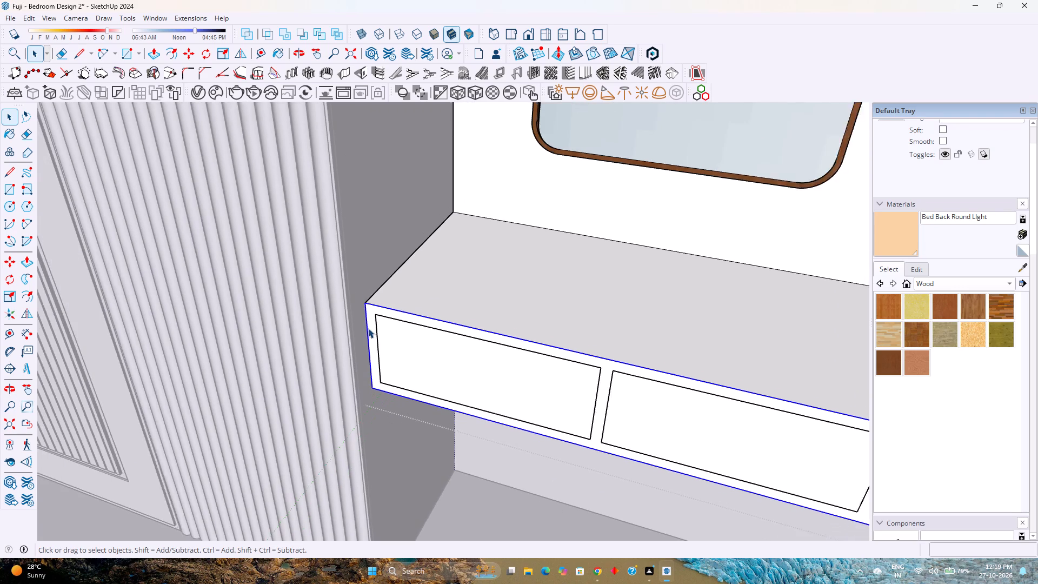
right_click(384, 309)
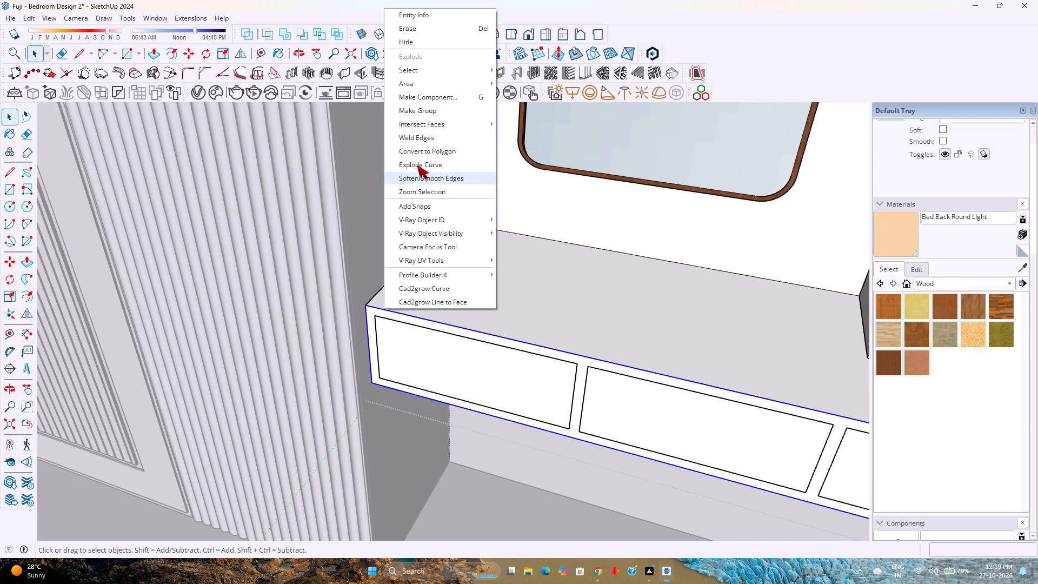
left_click(423, 143)
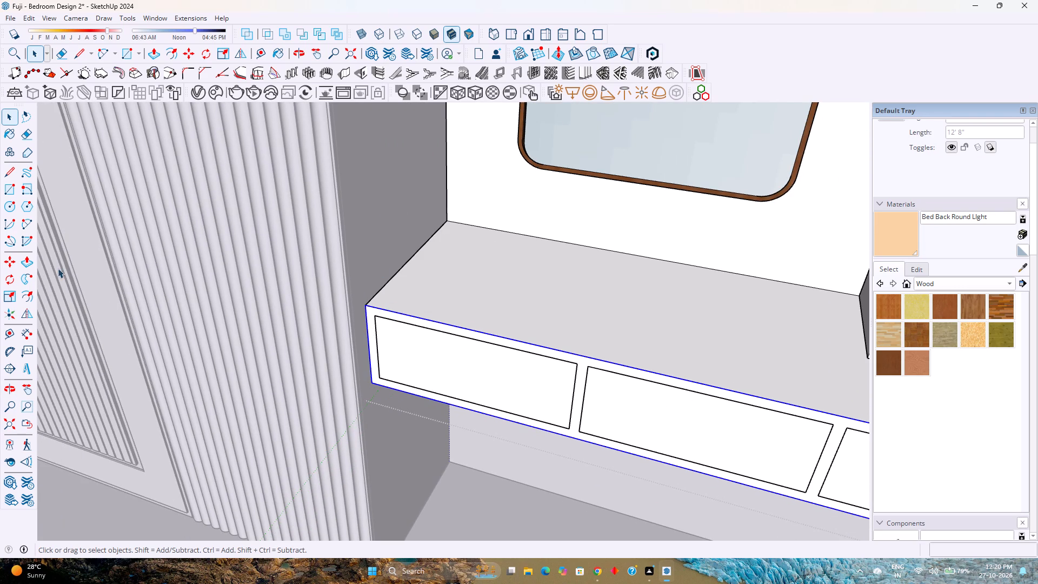
Sweep the half-round profile around the frame's welded outer perimeter with Follow Me.
left_click(31, 275)
scroll(81, 316, "down", 3)
middle_click_drag(537, 385, 328, 337, "shift")
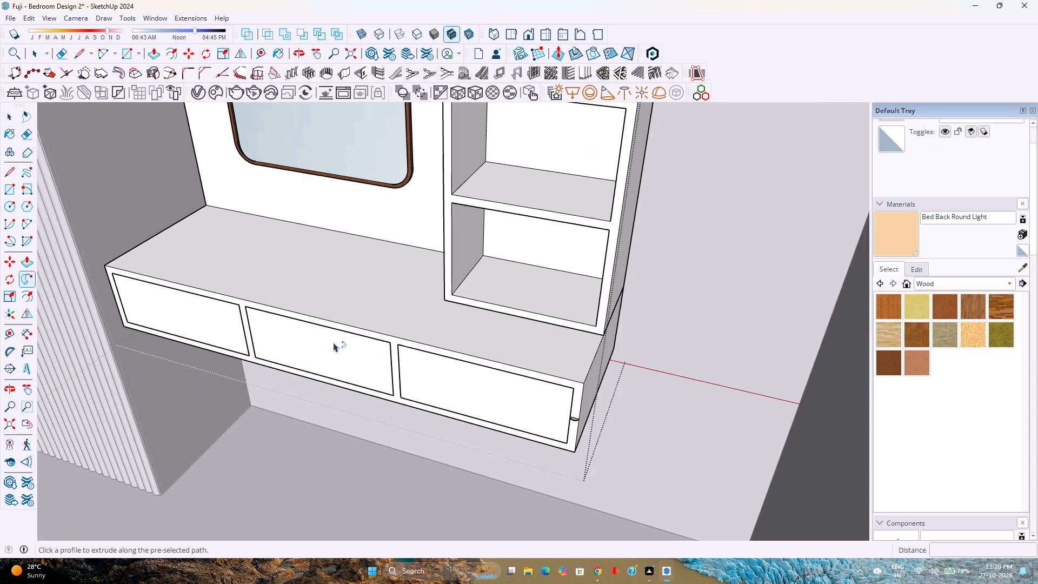
scroll(538, 421, "up", 16)
left_click(592, 417)
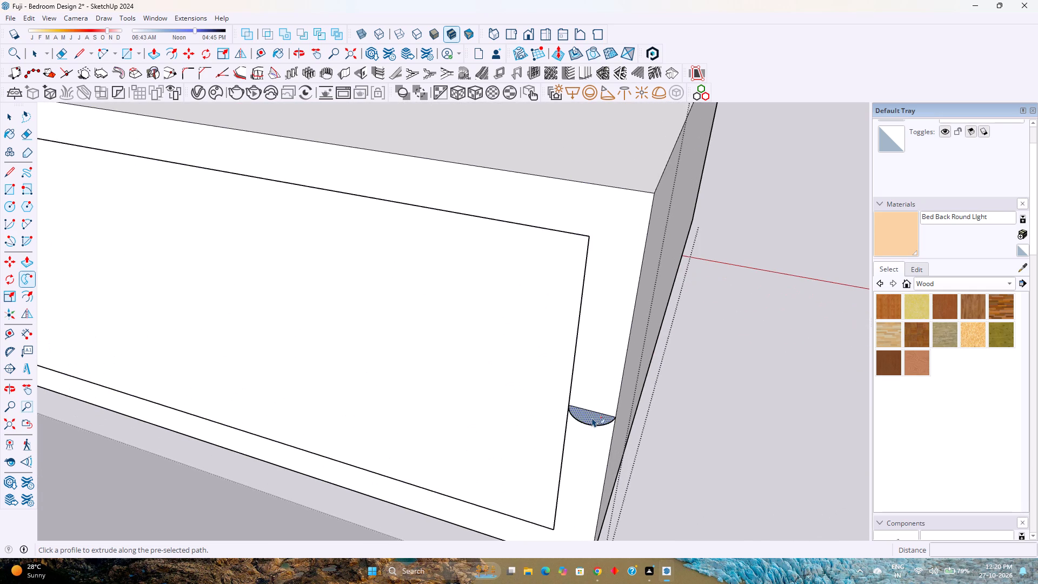
scroll(591, 420, "down", 9)
key("space")
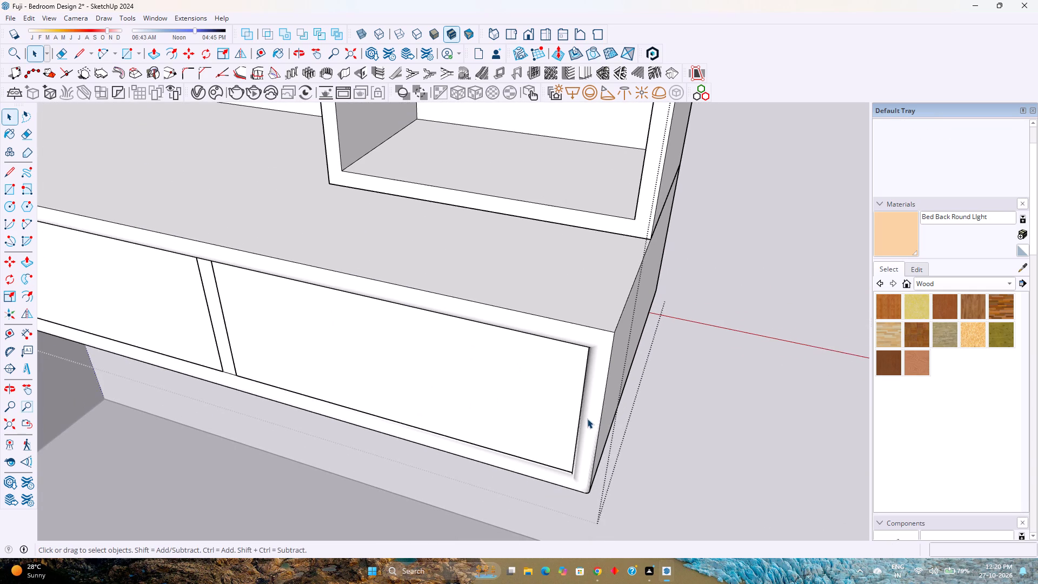
key("Escape")
Save the bedroom model.
scroll(587, 419, "down", 3)
middle_click_drag(454, 474, 556, 402)
scroll(568, 397, "down", 1)
middle_click_drag(568, 397, 591, 464, "shift")
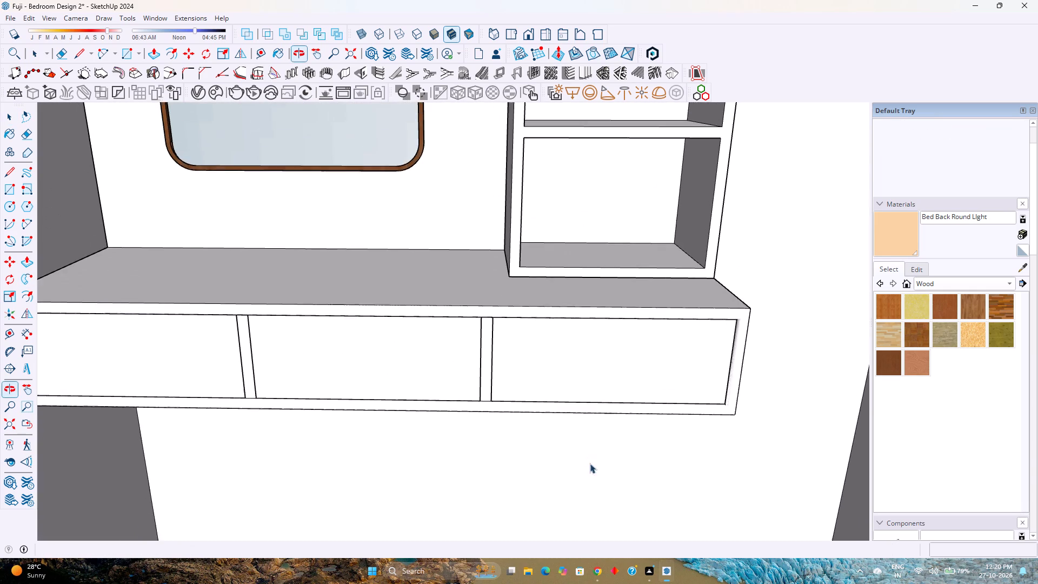
scroll(504, 420, "down", 4)
key("ctrl+s")
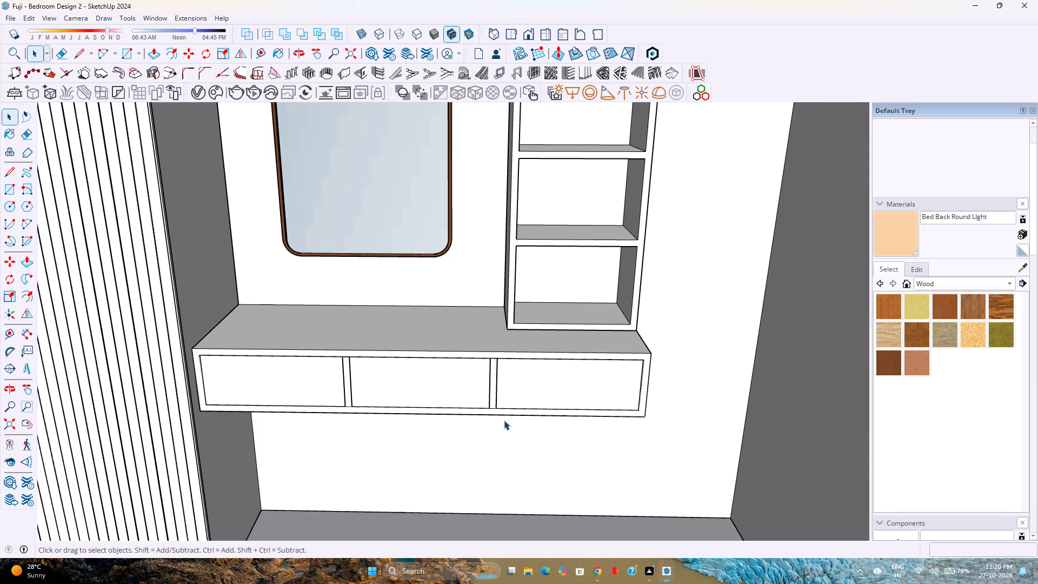
Examine the floating base unit's rounded front frame up close and within the whole back-wall unit.
scroll(290, 386, "up", 2)
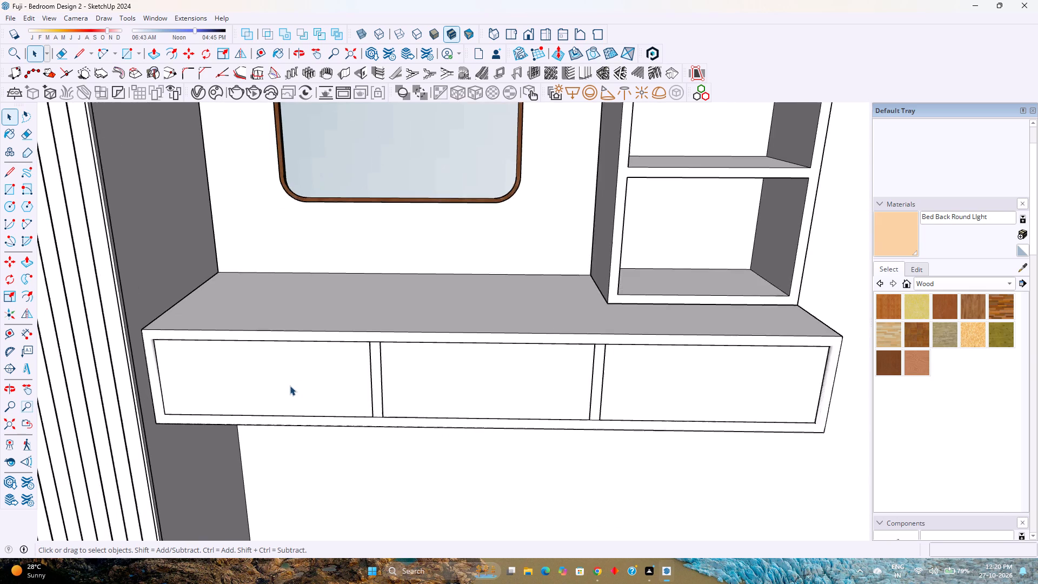
scroll(290, 386, "up", 4)
scroll(555, 401, "up", 2)
middle_click_drag(555, 401, 241, 405)
middle_click(241, 405)
scroll(453, 402, "down", 4)
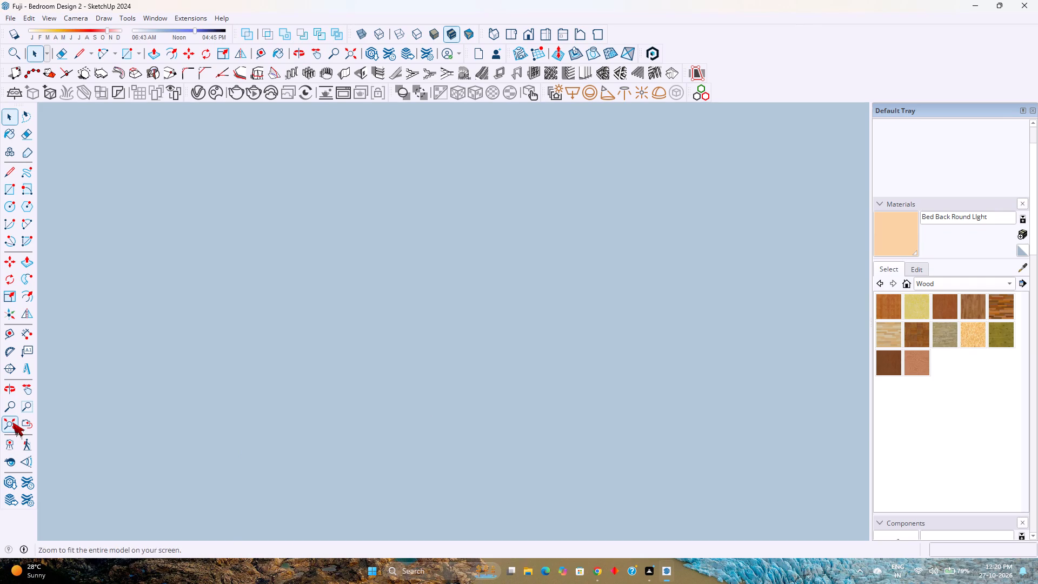
left_click(12, 422)
middle_click_drag(355, 382, 738, 361)
middle_click(739, 360)
scroll(589, 289, "up", 7)
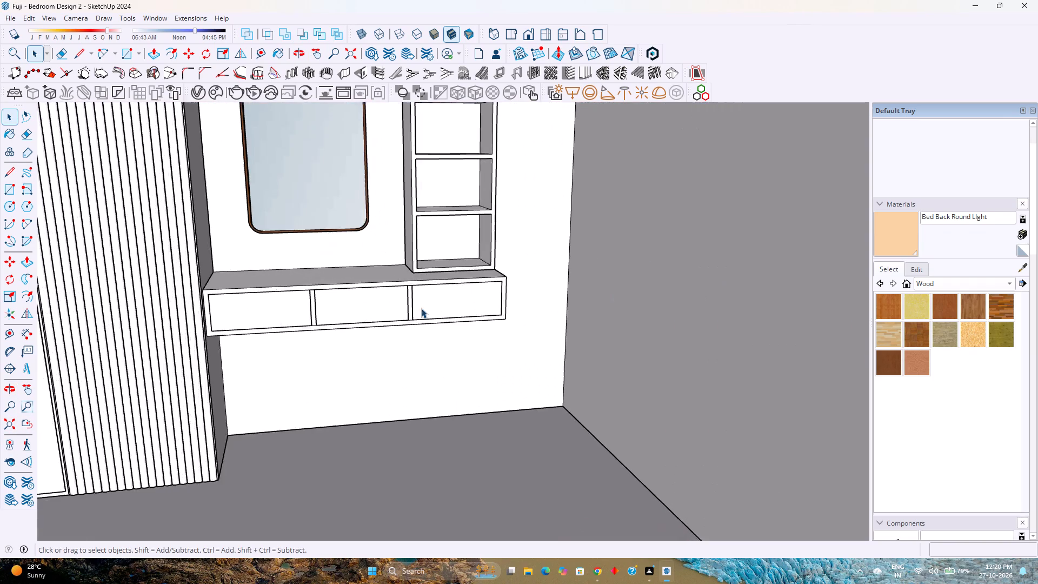
Push/Pull the front face of the base unit's drawer front beneath the shelf column outward by 0.5 inch.
scroll(421, 308, "up", 2)
left_click(444, 298)
double_click(444, 298)
left_click(444, 298)
scroll(444, 298, "up", 2)
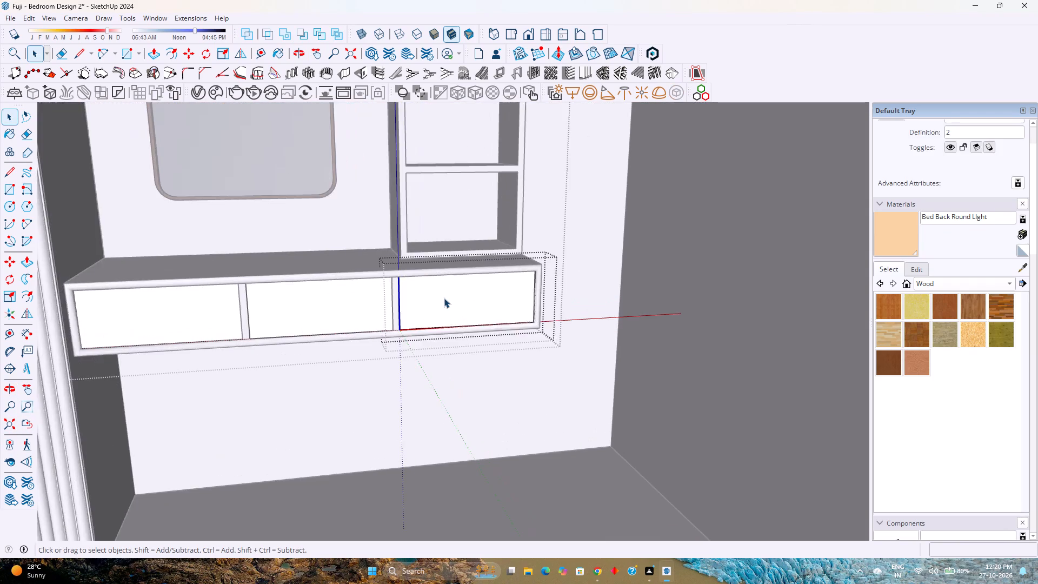
scroll(444, 298, "up", 7)
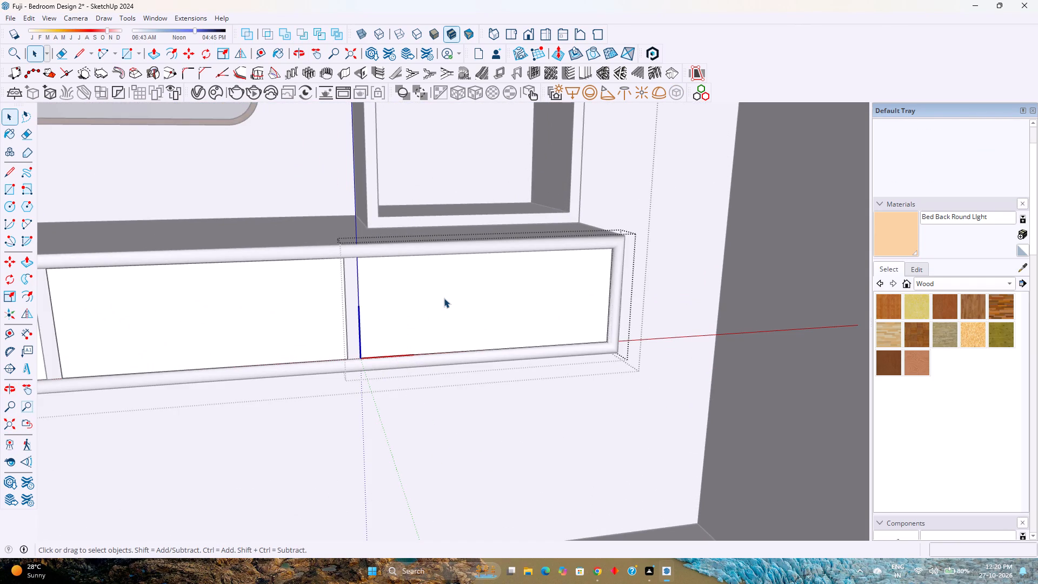
key("p")
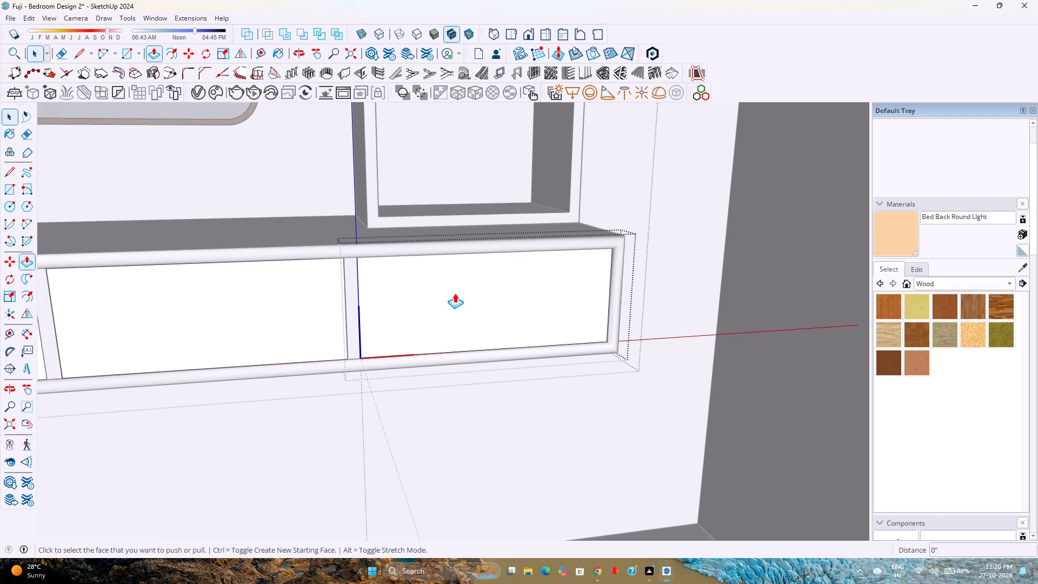
left_click(470, 286)
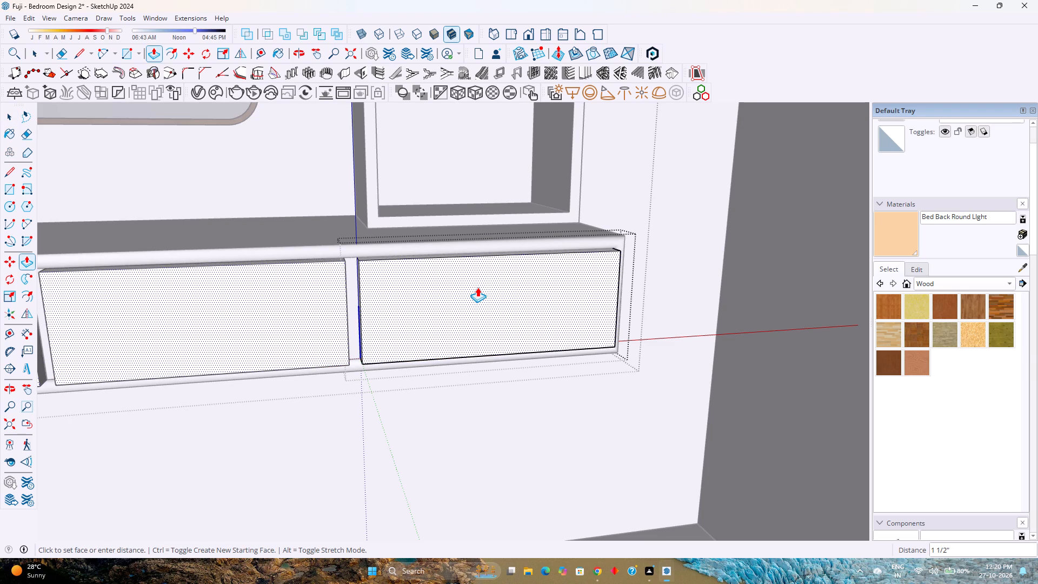
type("0.5")
key("Return")
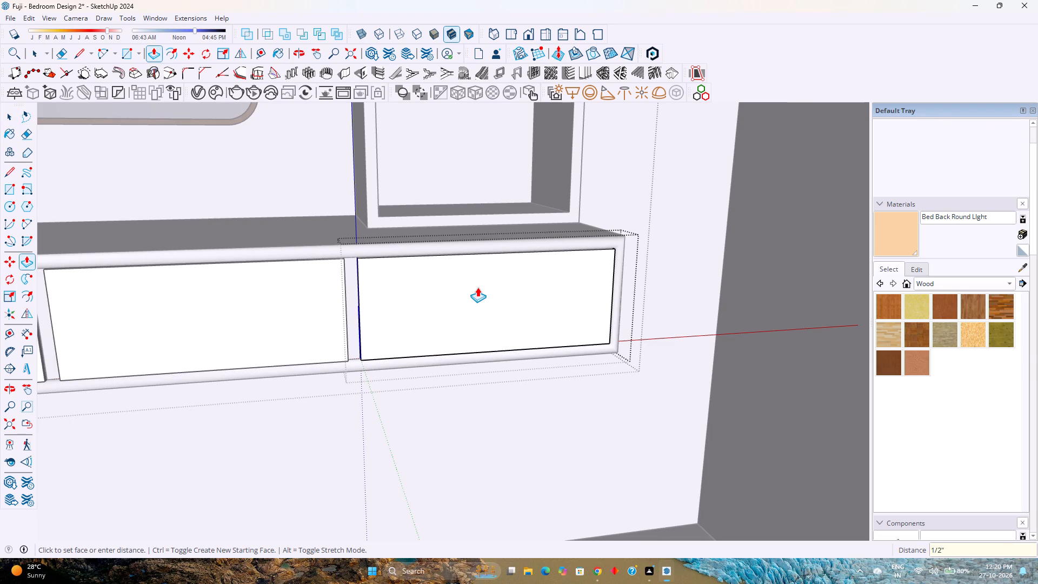
Extend the drawer front by 0.25 inch on its side facing the middle drawer's divider.
scroll(392, 306, "up", 4)
middle_click_drag(371, 305, 525, 313)
scroll(317, 290, "up", 2)
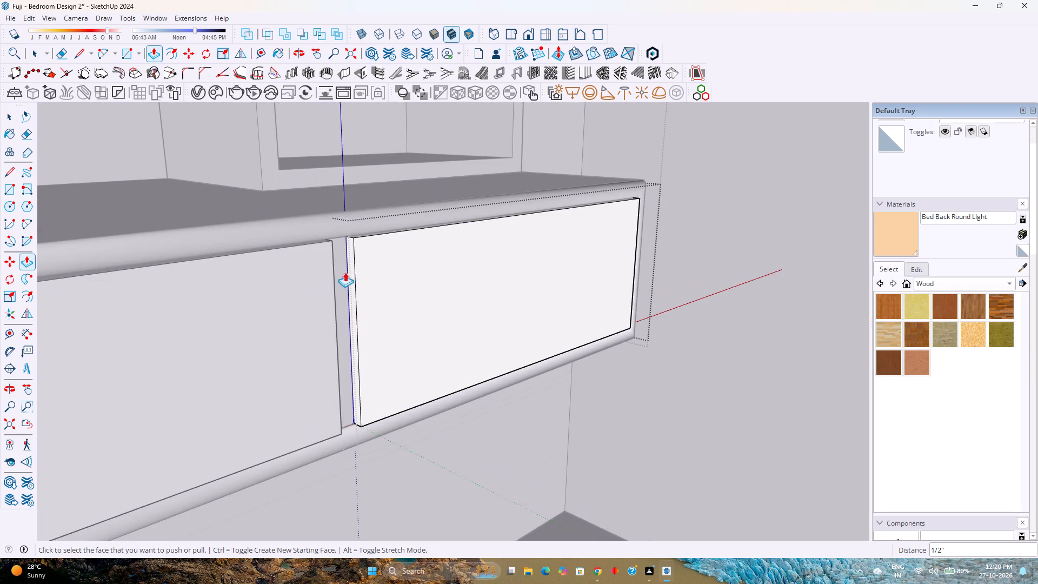
left_click(352, 269)
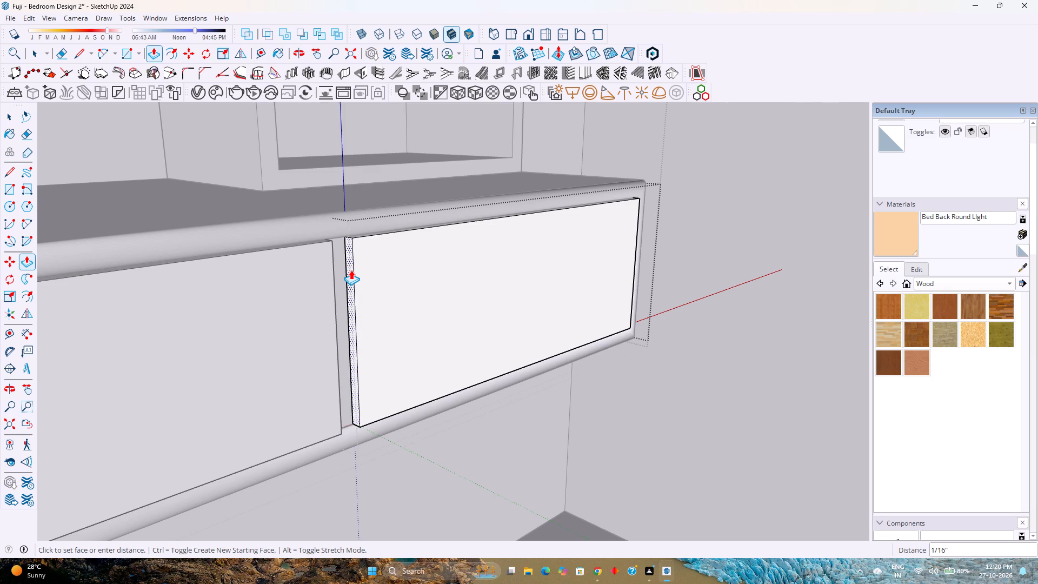
type("0.25")
key("Return")
Extend the same drawer front by 0.25 inch on its opposite side, toward the base unit's outer end.
middle_click_drag(382, 336, 369, 339)
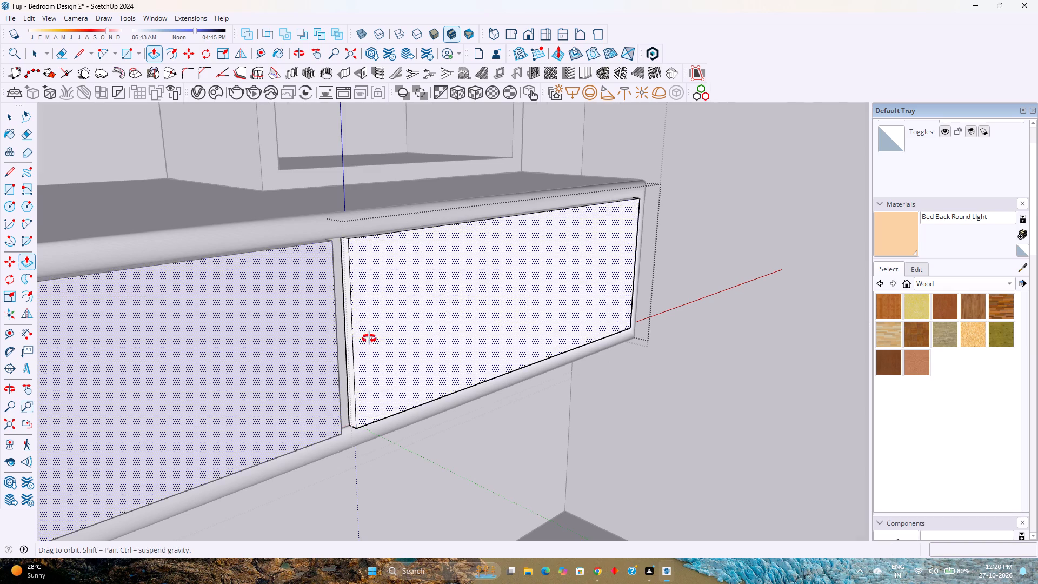
middle_click_drag(369, 339, 78, 329)
scroll(308, 295, "up", 10)
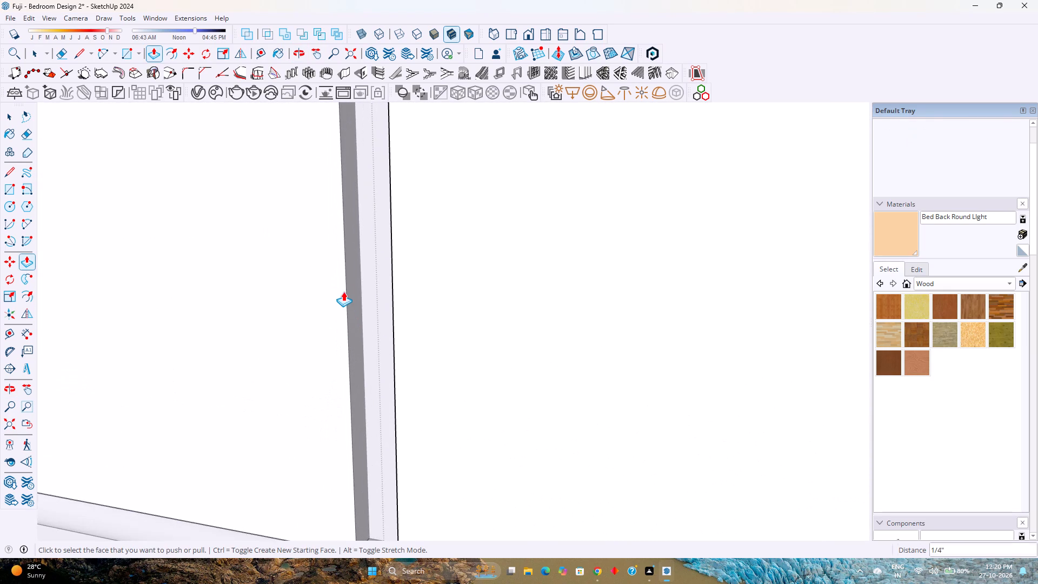
middle_click_drag(343, 291, 312, 301)
scroll(358, 284, "down", 3)
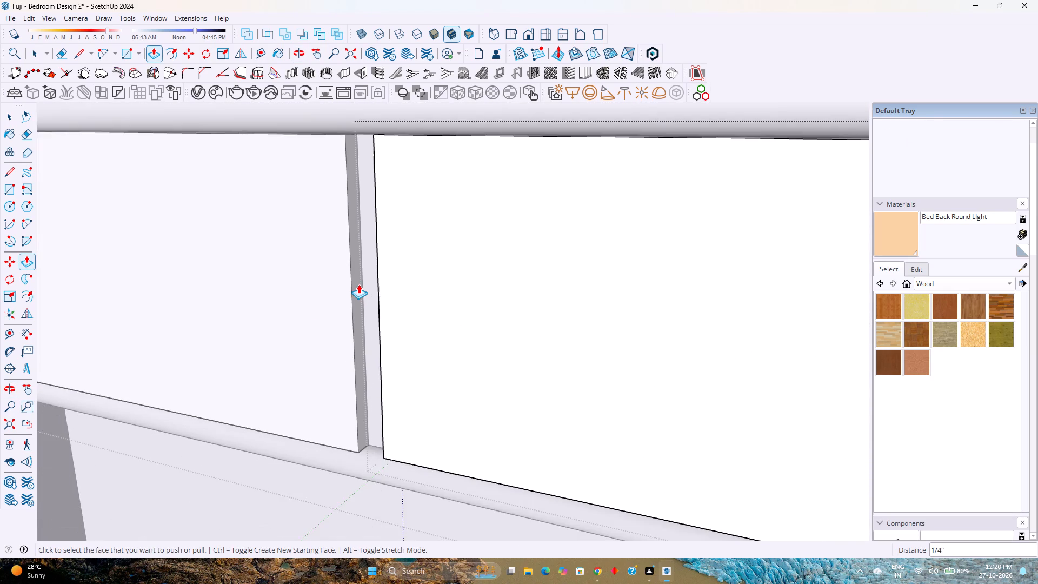
scroll(358, 284, "down", 8)
middle_click_drag(582, 336, 272, 327, "shift")
middle_click(272, 327, "shift")
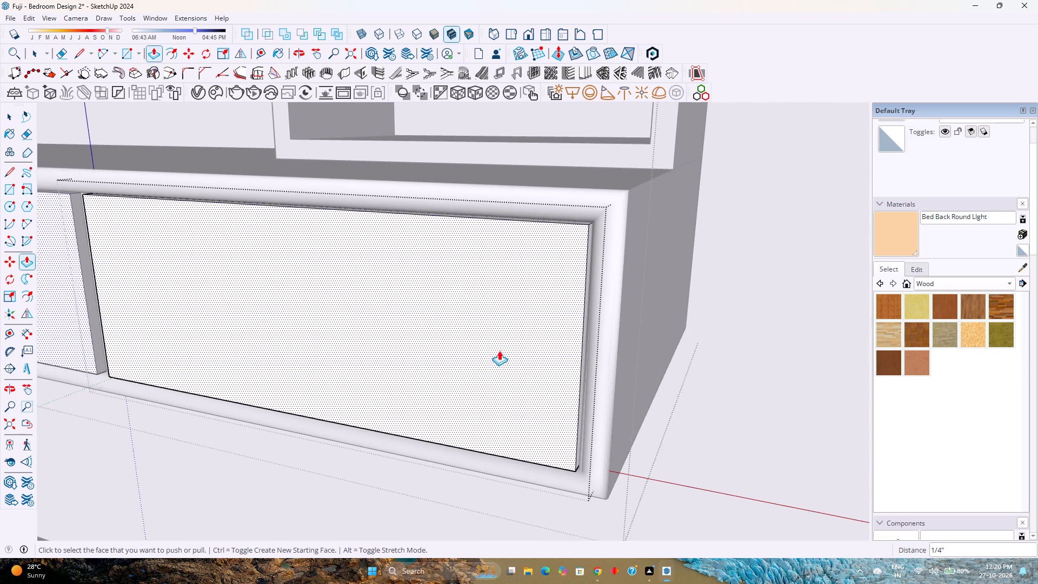
scroll(585, 353, "up", 9)
left_click(582, 355)
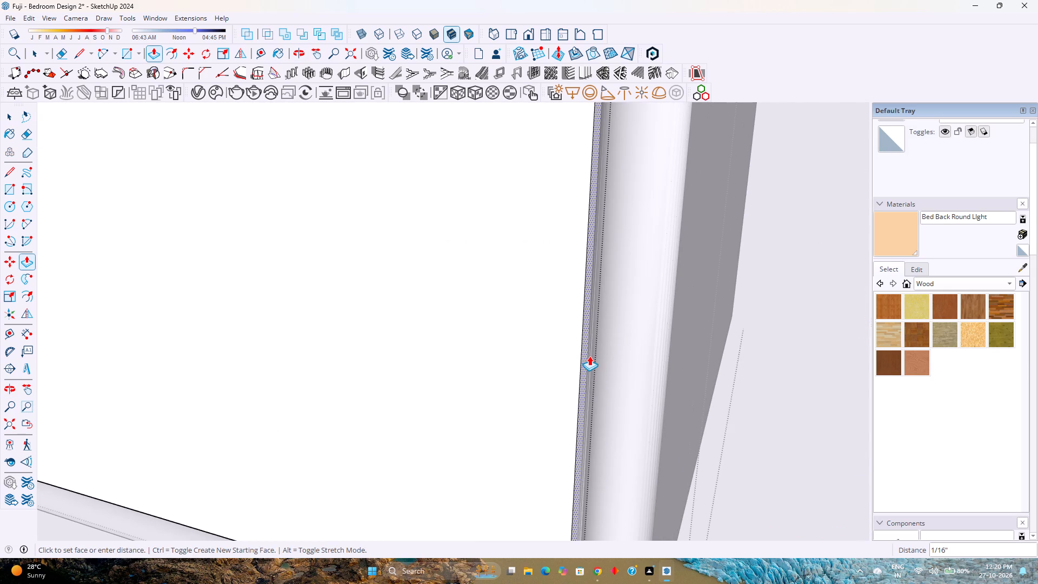
type("0.25")
key("Return")
key("space")
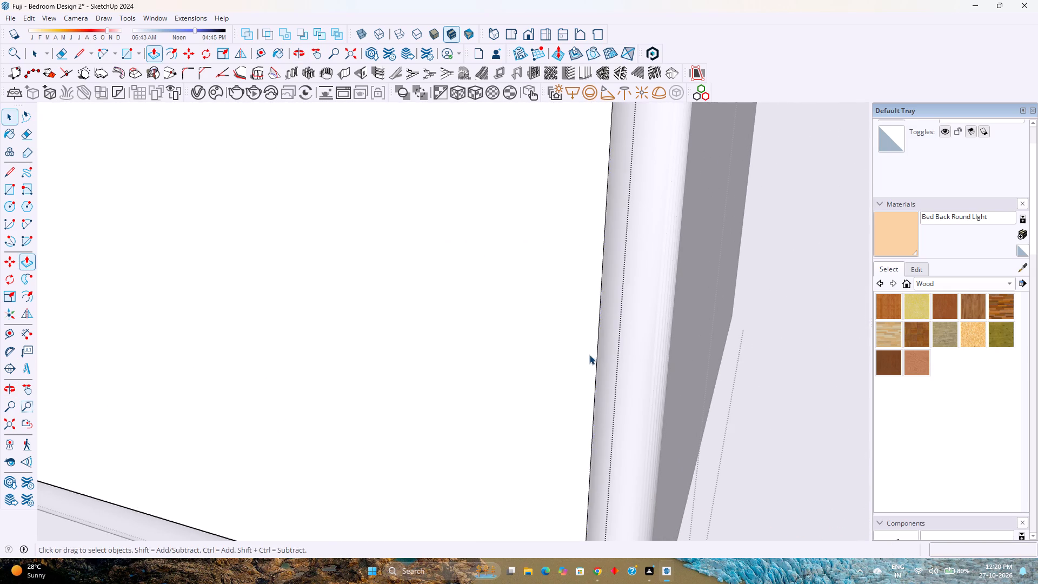
Examine the base unit's three drawer fronts from several angles and within the whole bedroom.
scroll(589, 354, "down", 14)
middle_click_drag(441, 356, 580, 357, "shift")
scroll(524, 355, "up", 1)
middle_click_drag(523, 355, 695, 360)
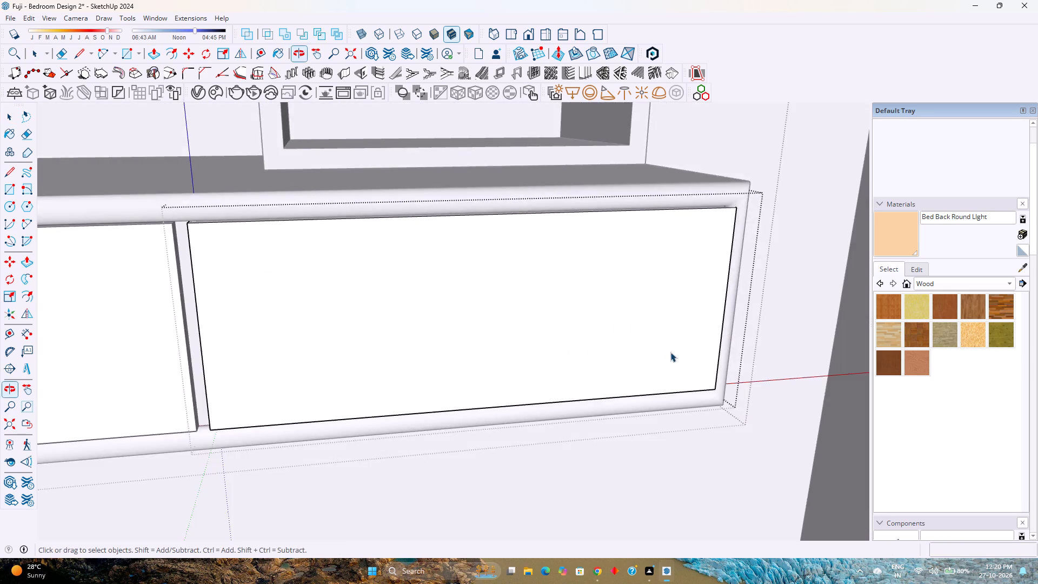
scroll(670, 352, "down", 15)
middle_click_drag(602, 396, 547, 351)
middle_click(547, 351)
middle_click_drag(472, 335, 608, 354, "shift")
key("Escape")
scroll(603, 350, "down", 3)
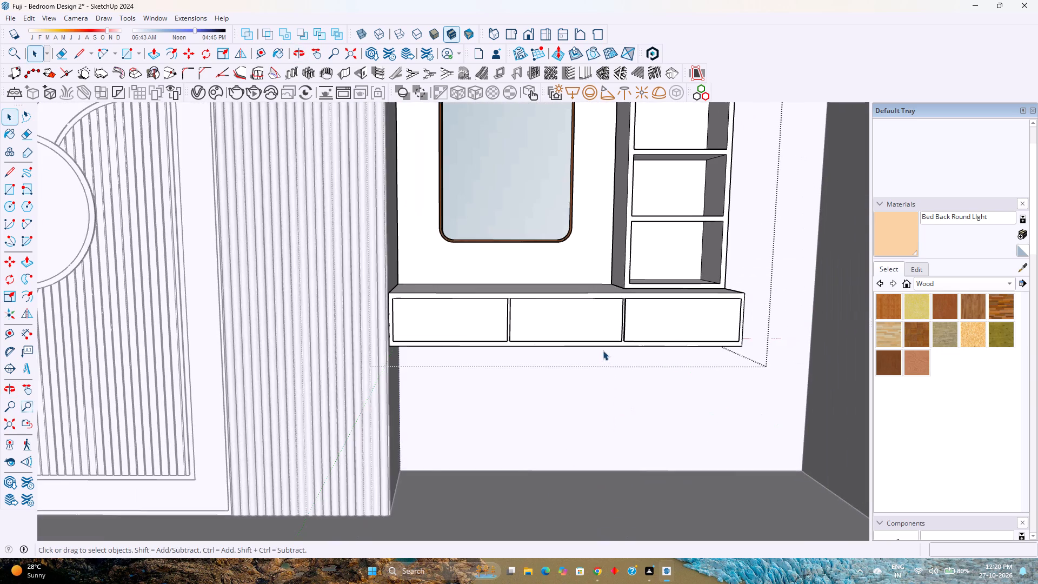
middle_click_drag(610, 352, 603, 330)
middle_click(603, 330)
middle_click_drag(607, 326, 474, 383, "shift")
middle_click_drag(474, 384, 512, 390)
scroll(483, 373, "up", 4)
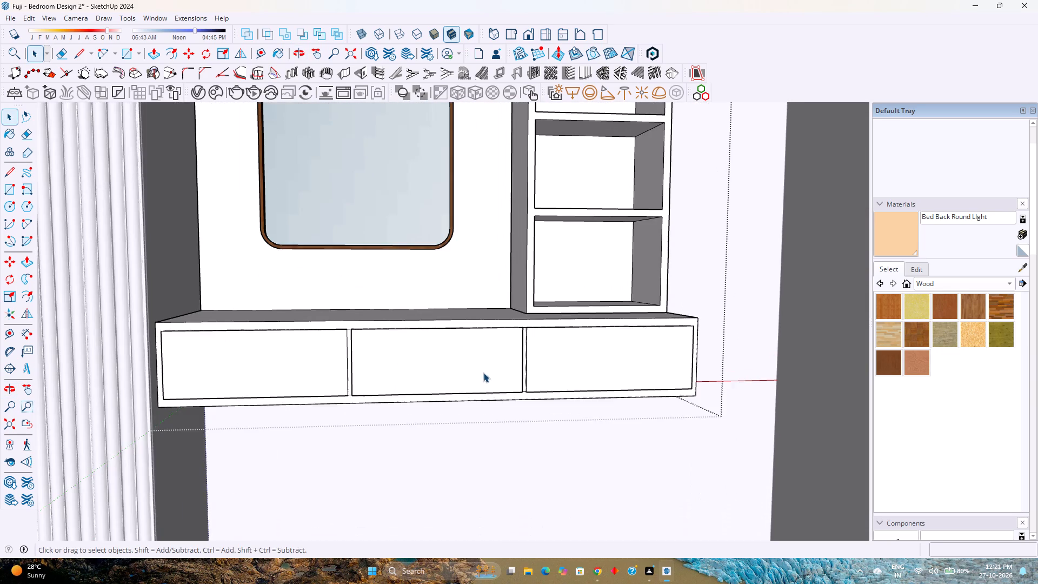
scroll(482, 357, "up", 4)
middle_click_drag(688, 368, 567, 361)
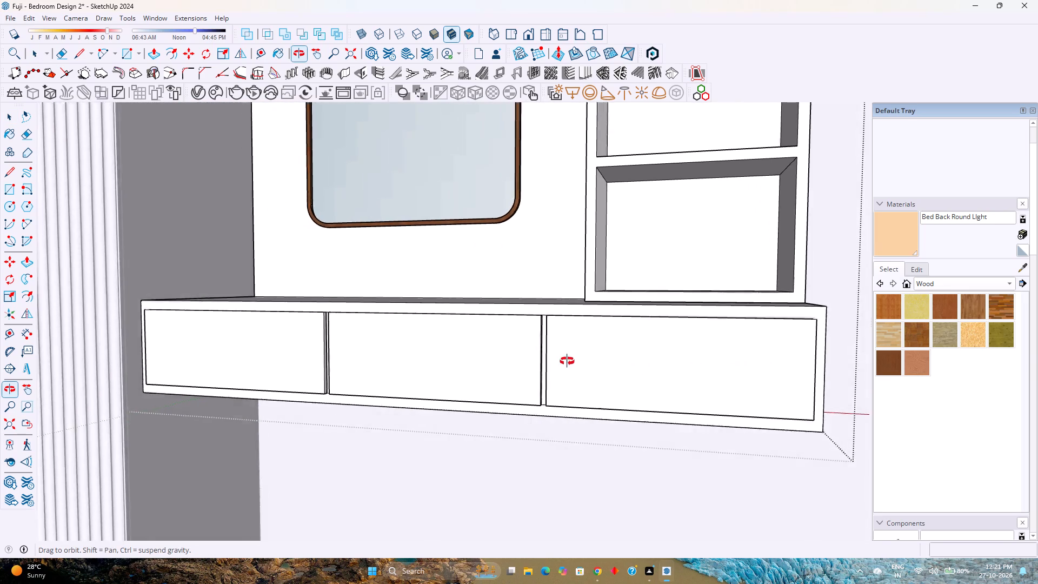
middle_click_drag(567, 361, 504, 358)
middle_click_drag(461, 358, 451, 358)
middle_click(451, 358)
middle_click_drag(451, 358, 654, 387)
middle_click(655, 387)
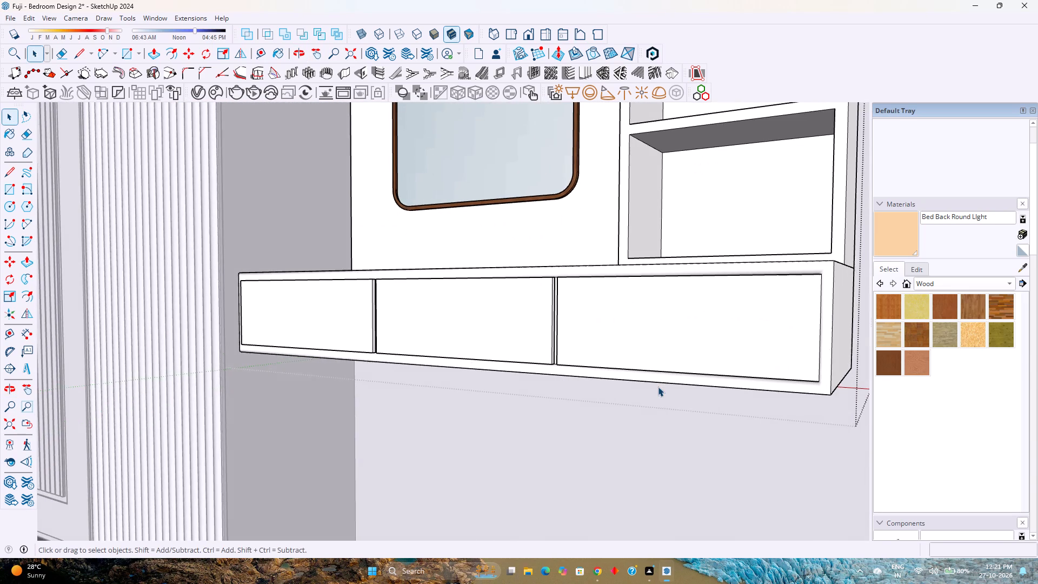
scroll(658, 387, "down", 4)
middle_click_drag(559, 383, 490, 376, "shift")
middle_click_drag(478, 379, 692, 396)
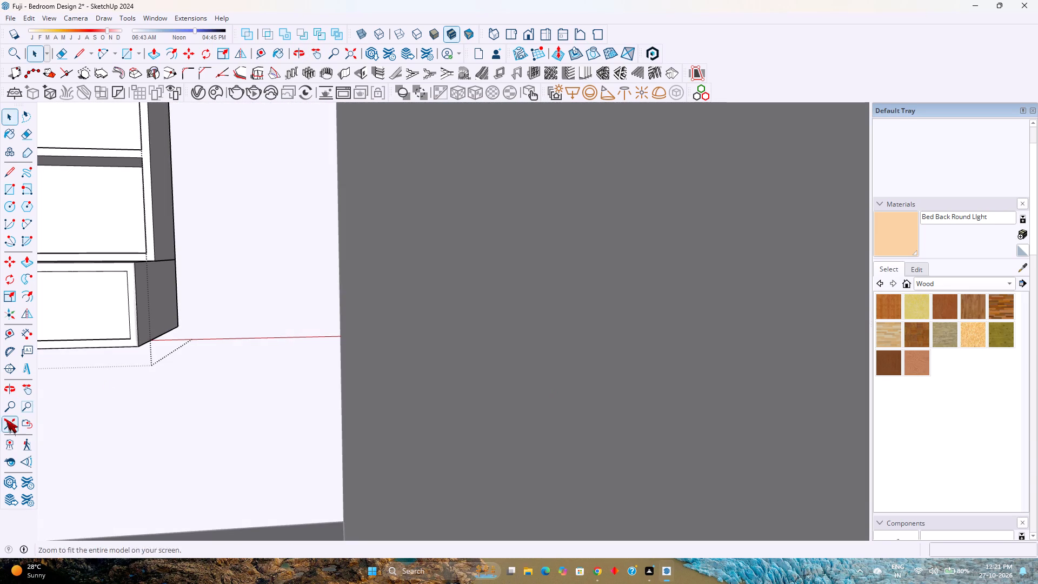
left_click(6, 426)
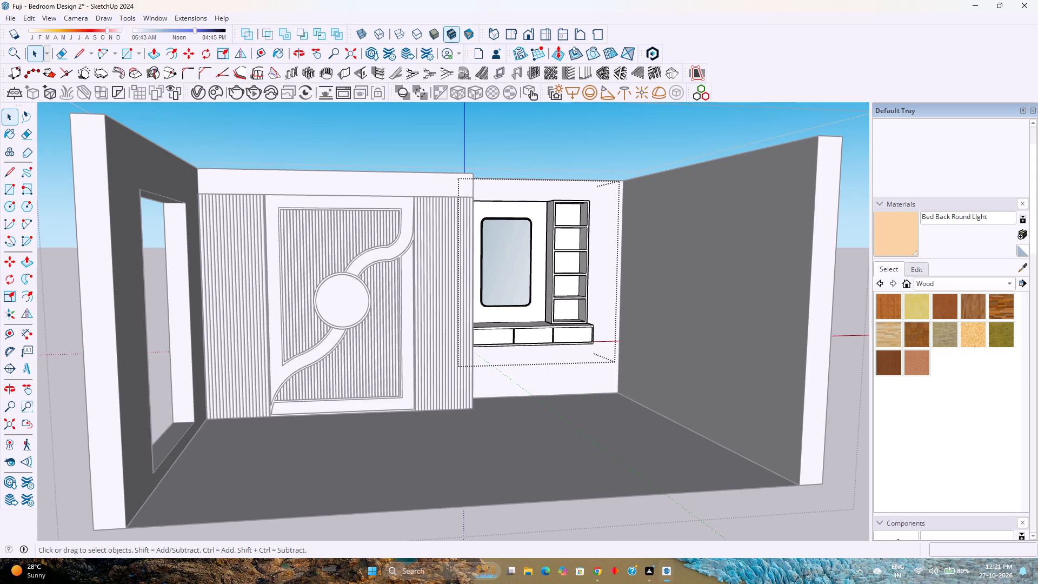
scroll(492, 343, "up", 2)
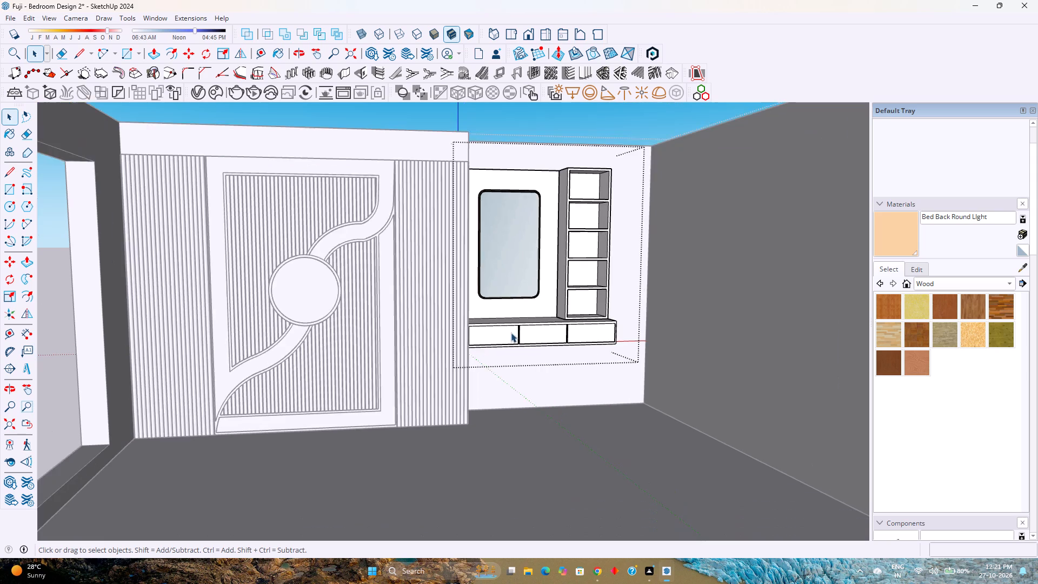
scroll(511, 333, "up", 1)
middle_click_drag(537, 315, 517, 381, "shift")
Save the bedroom model.
key("ctrl+s")
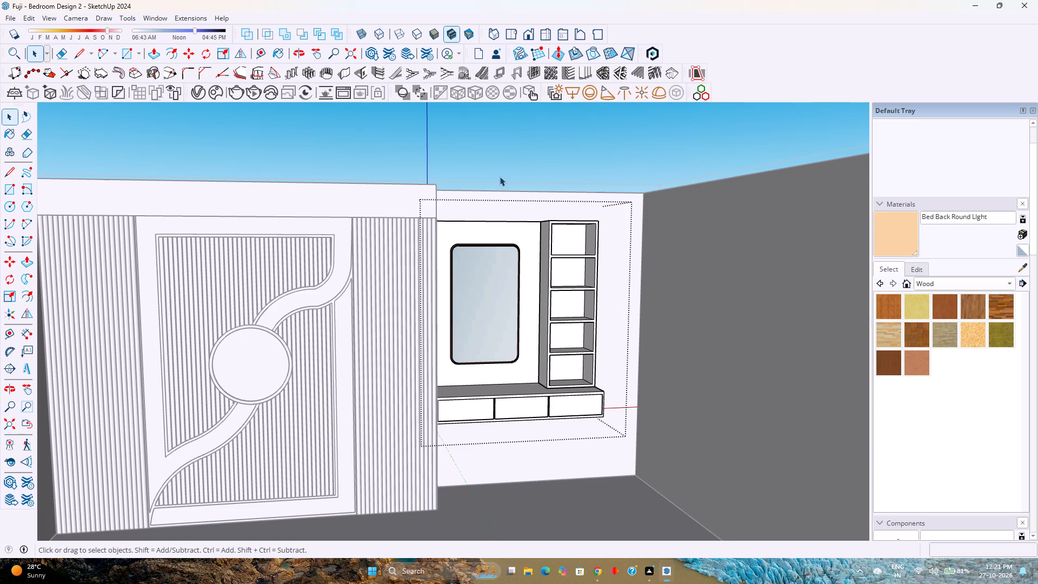
Copy the mirror back panel's top edge down 5 inches and again 1 inch lower, outlining a thin shelf strip.
scroll(504, 203, "up", 1)
middle_click_drag(506, 203, 456, 228)
scroll(474, 245, "up", 3)
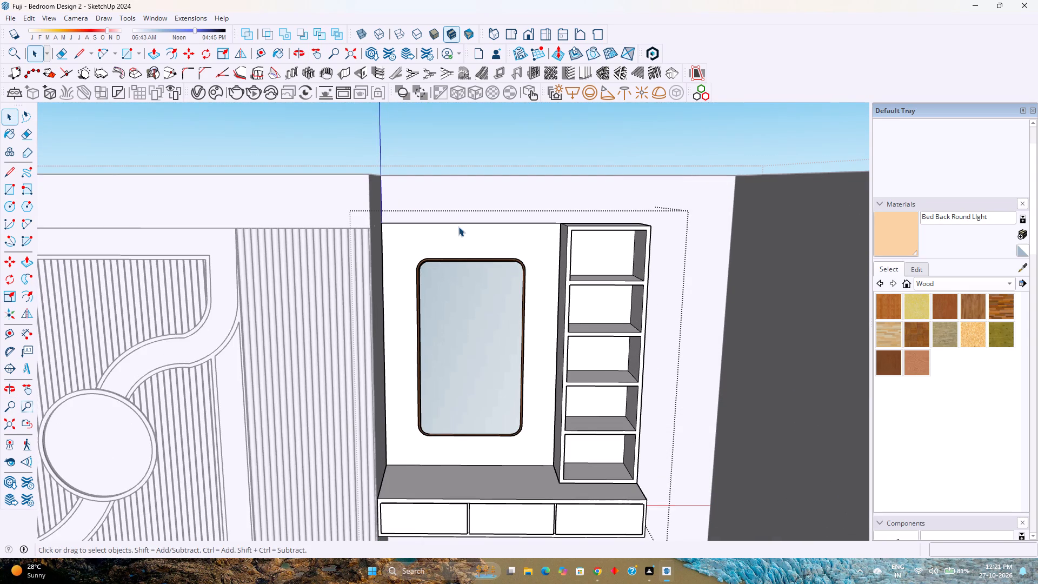
left_click(464, 222)
scroll(467, 236, "up", 6)
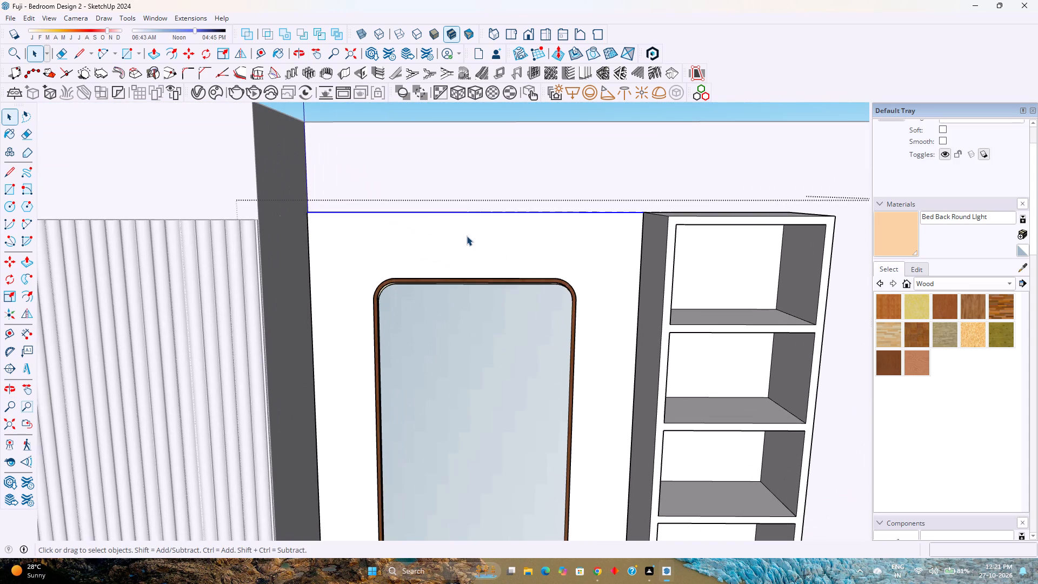
key("m")
left_click(470, 214)
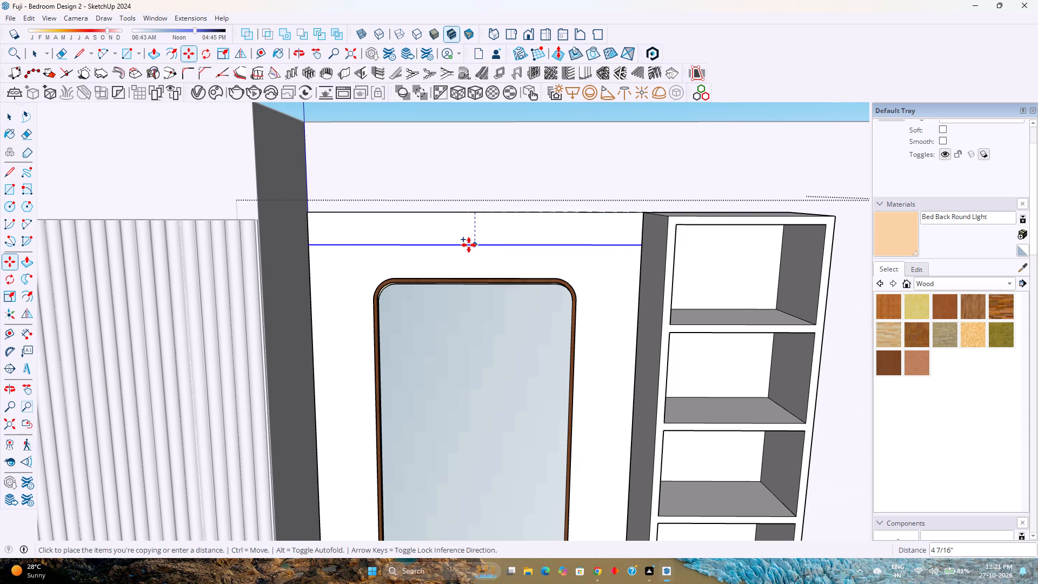
key("Up")
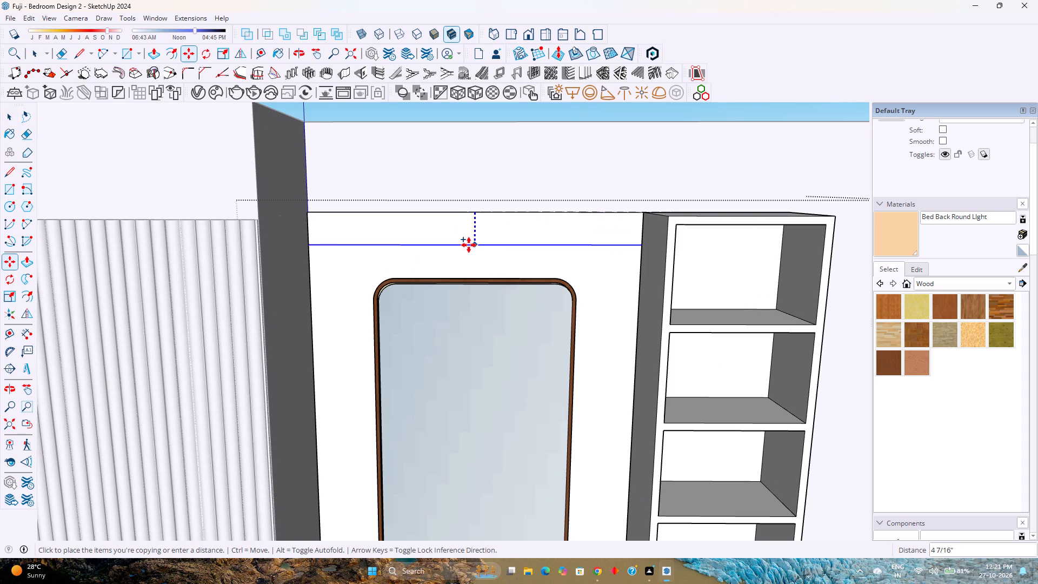
key("5")
key("Return")
left_click(475, 249)
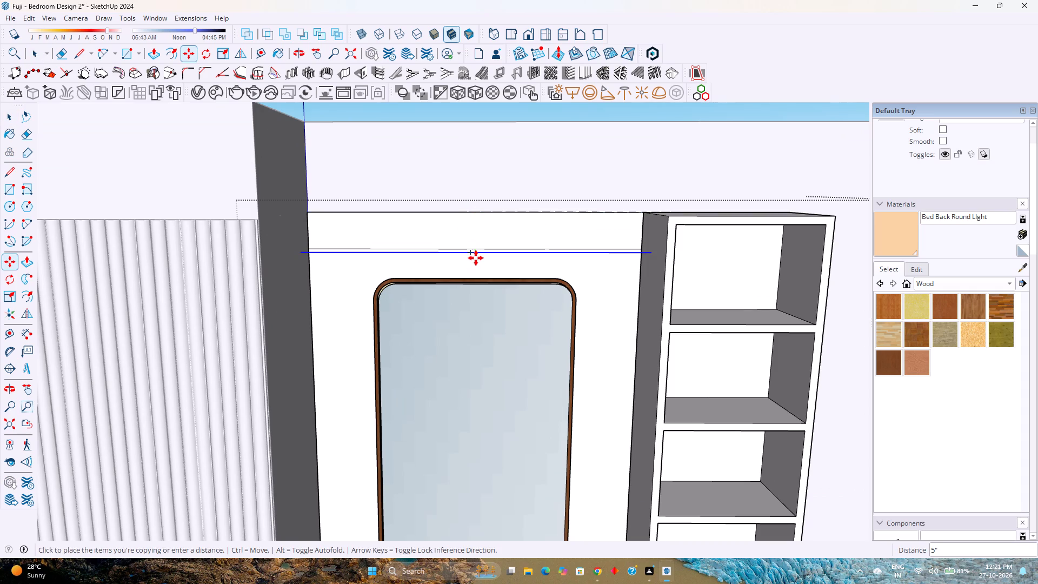
key("Up")
key("1")
key("Return")
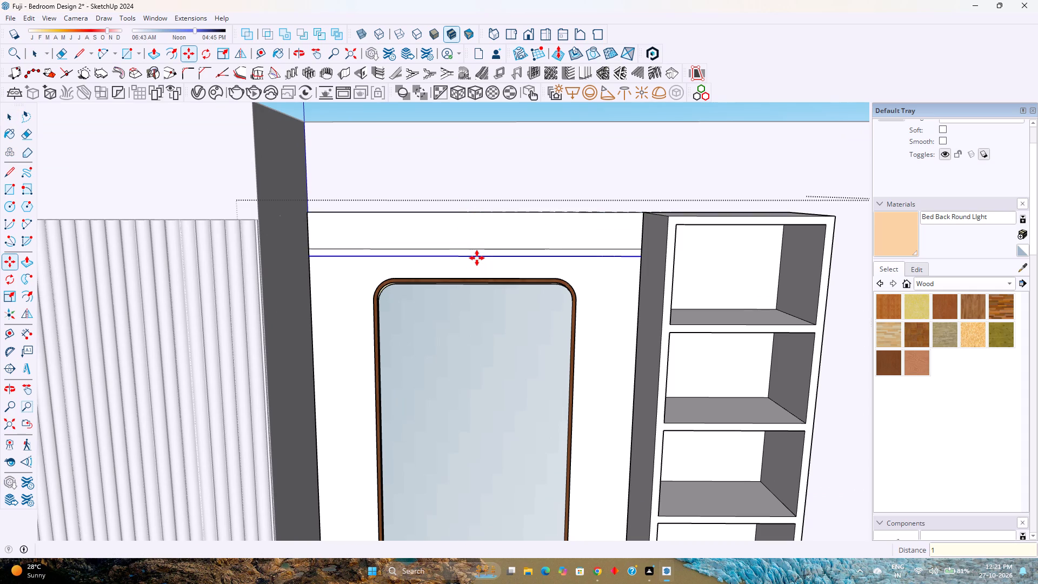
Push/Pull the thin strip above the mirror outward by 1 foot to form a shelf.
key("p")
left_click(560, 250)
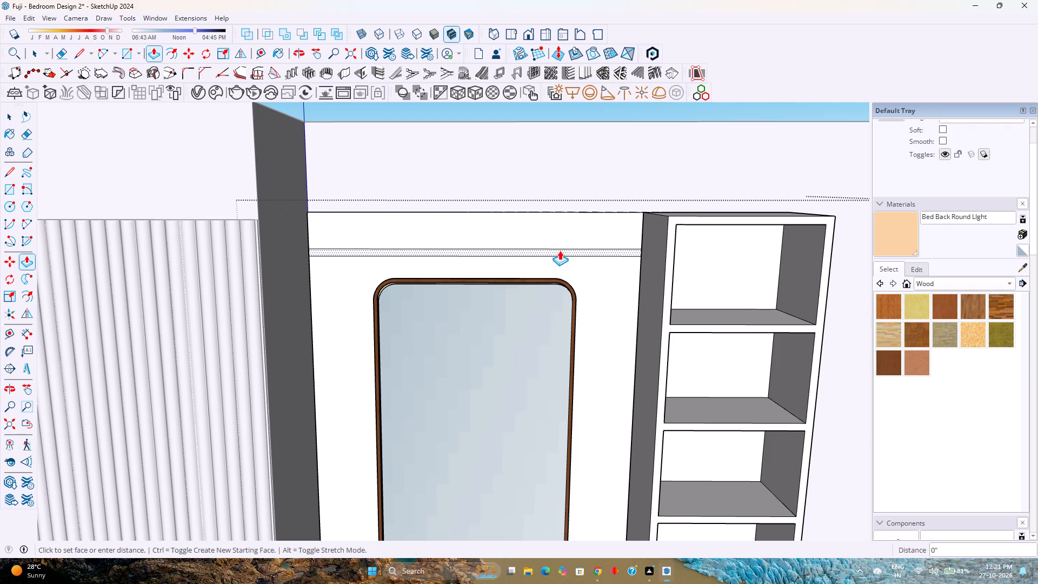
type("1'")
key("Return")
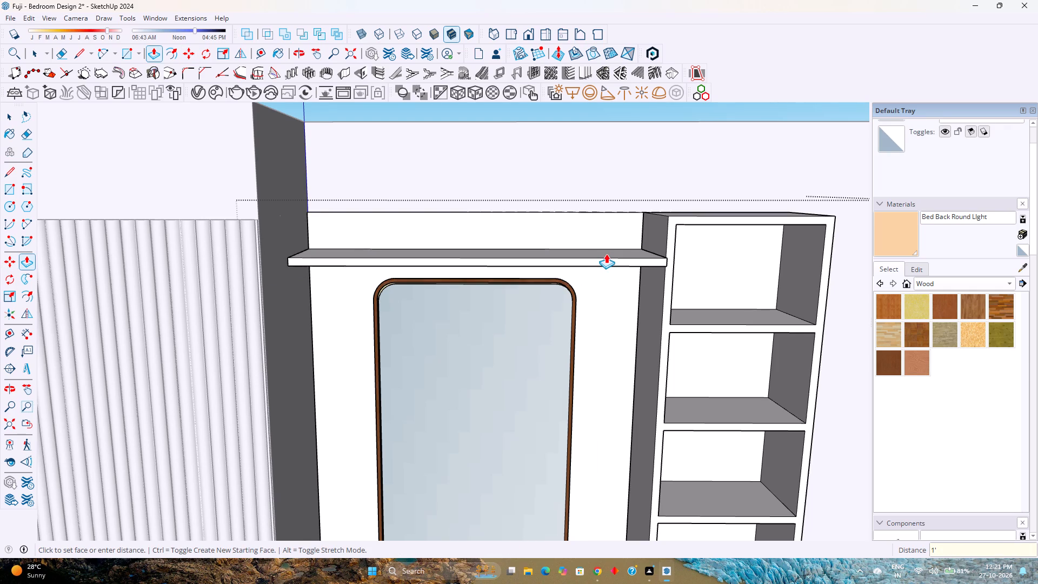
Set the shelf's projection above the mirror to 8 inches.
middle_click_drag(624, 251, 691, 355)
scroll(691, 355, "up", 1)
middle_click(691, 355)
scroll(660, 280, "up", 3)
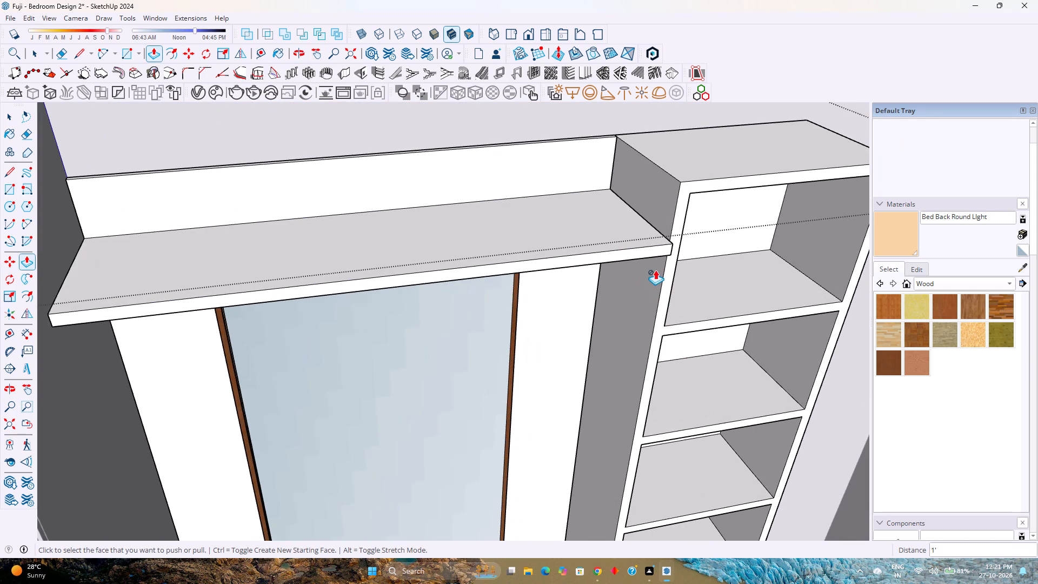
key("8")
key("Return")
key("space")
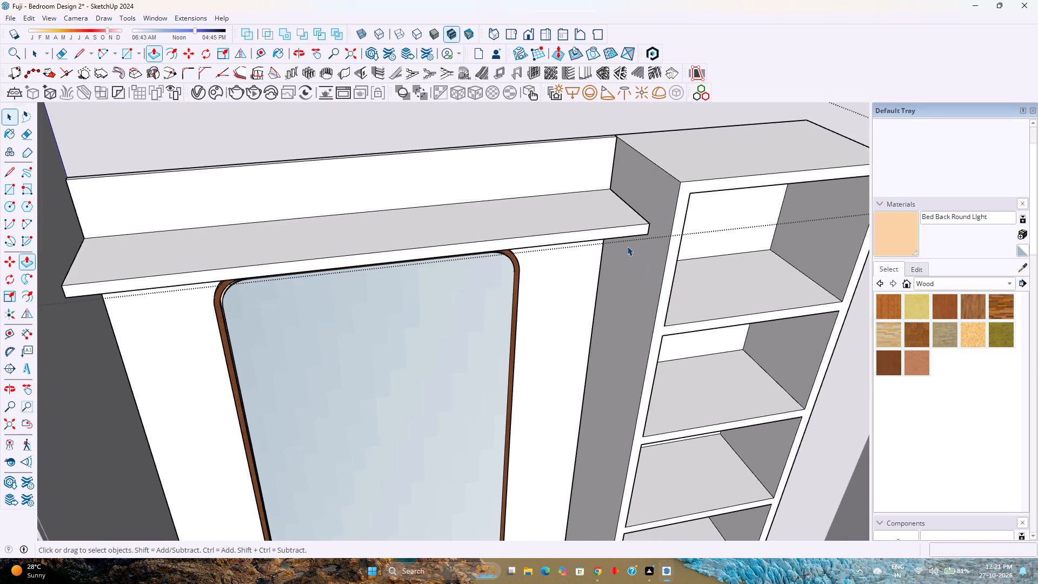
key("Escape")
Examine the shelf above the mirror against the shelf column and the surrounding back-wall unit.
scroll(627, 246, "down", 4)
middle_click_drag(627, 246, 535, 165)
middle_click(535, 165)
scroll(535, 165, "up", 1)
scroll(535, 165, "down", 3)
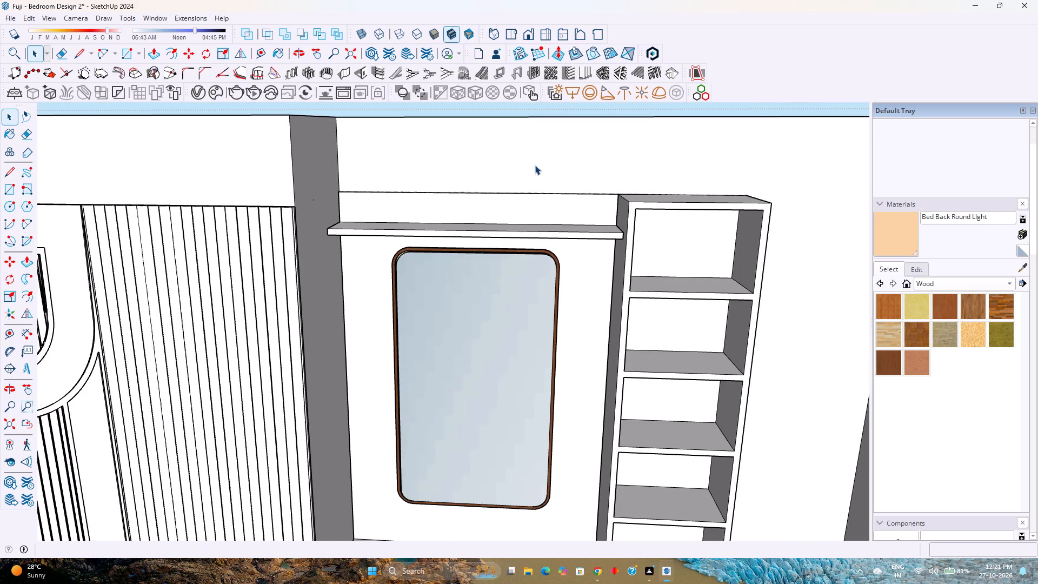
middle_click_drag(534, 165, 470, 217, "shift")
middle_click_drag(454, 221, 478, 187)
middle_click(478, 187)
middle_click(478, 187)
scroll(478, 187, "down", 7)
middle_click_drag(404, 287, 395, 272)
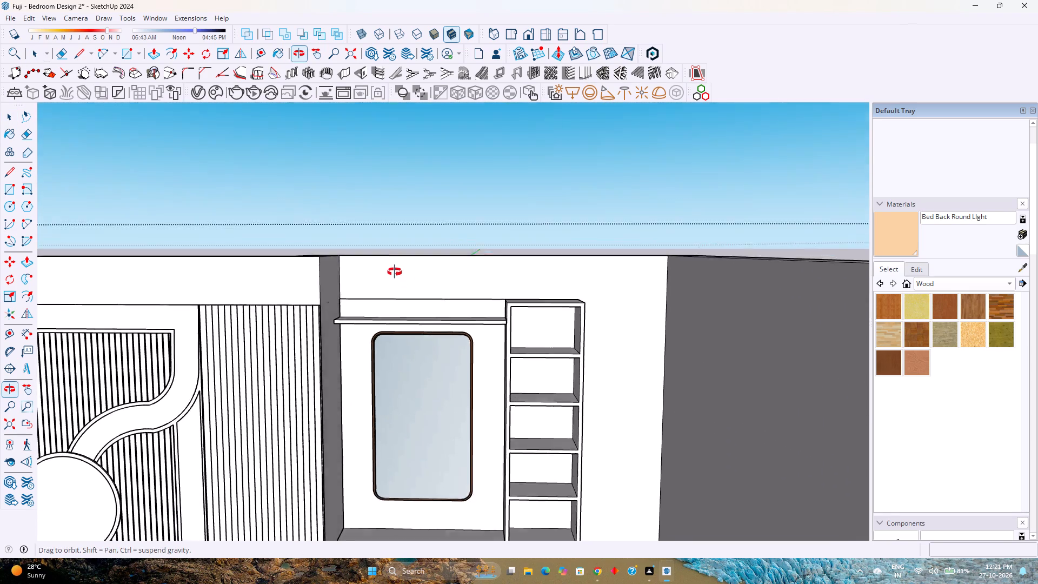
Save the model with the shelf above the mirror in place.
middle_click_drag(395, 272, 423, 239)
scroll(423, 239, "up", 1)
scroll(423, 239, "down", 5)
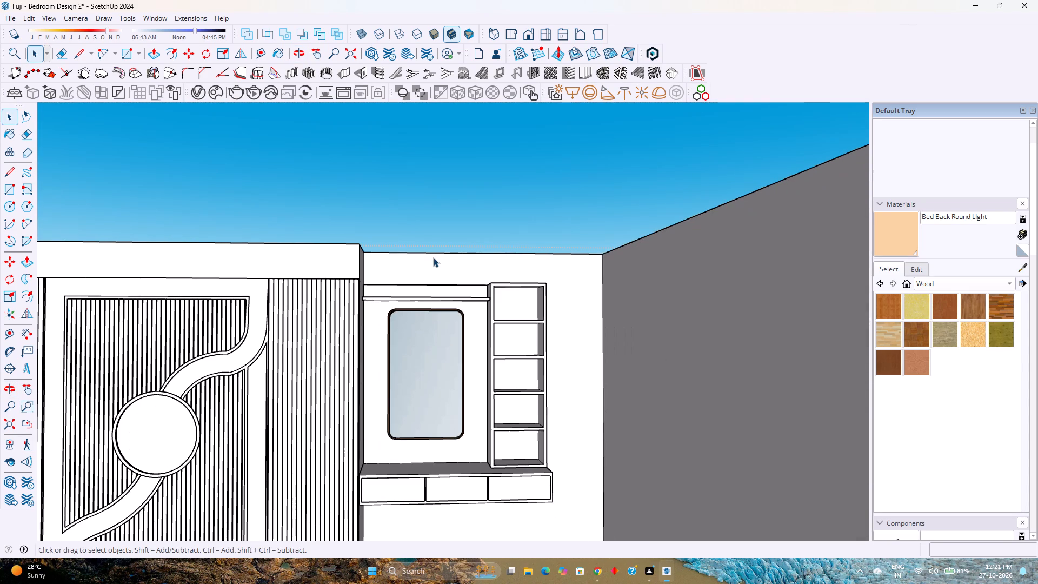
key("ctrl+s")
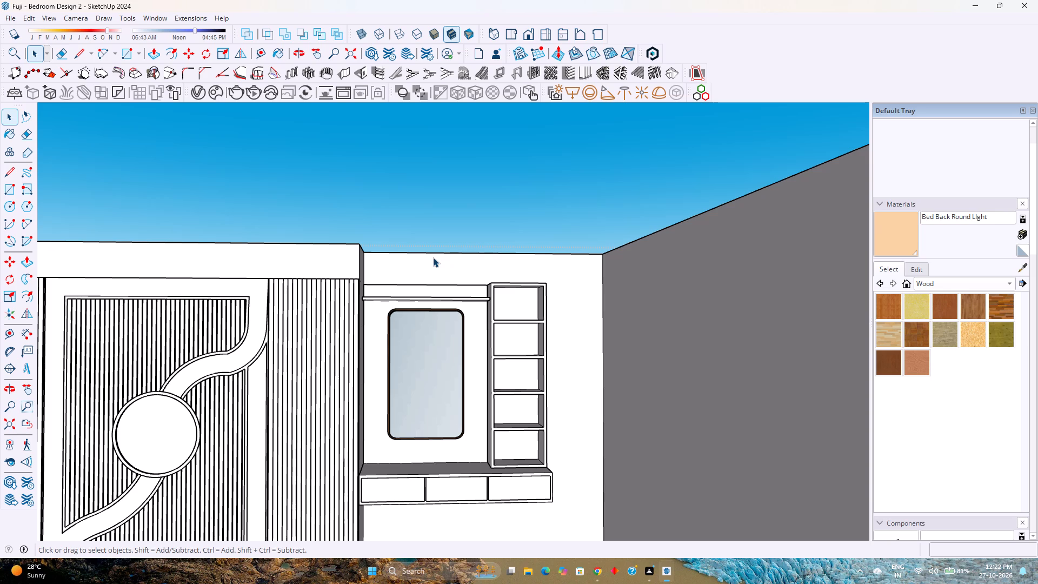
Move the framed mirror down 3.5 inches on its back panel, within the back-wall unit's group.
left_click(427, 343)
scroll(432, 357, "up", 3)
double_click(434, 357)
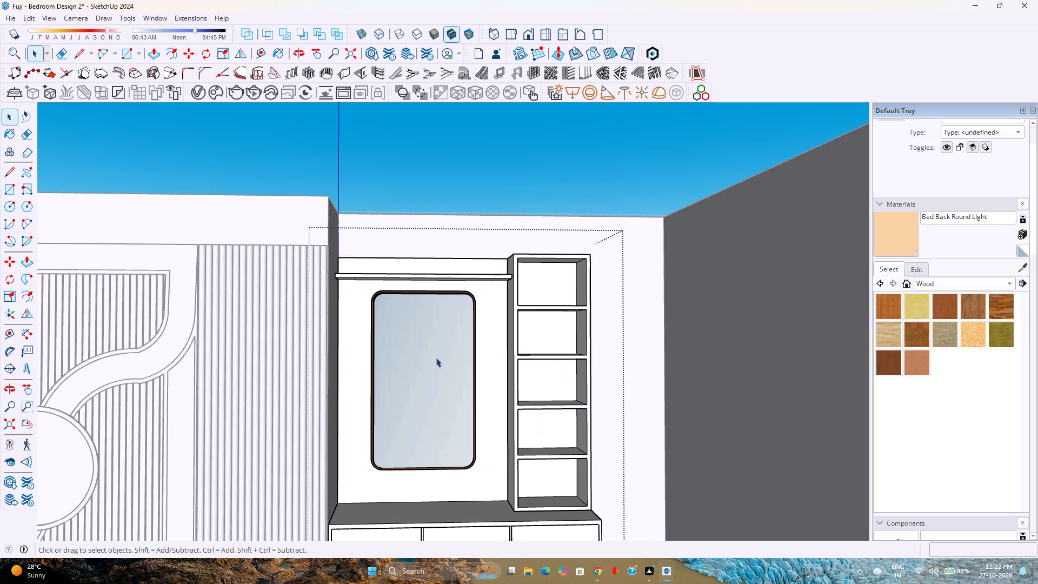
left_click(436, 357)
scroll(470, 490, "up", 3)
key("m")
middle_click_drag(476, 486, 404, 455)
middle_click(404, 455)
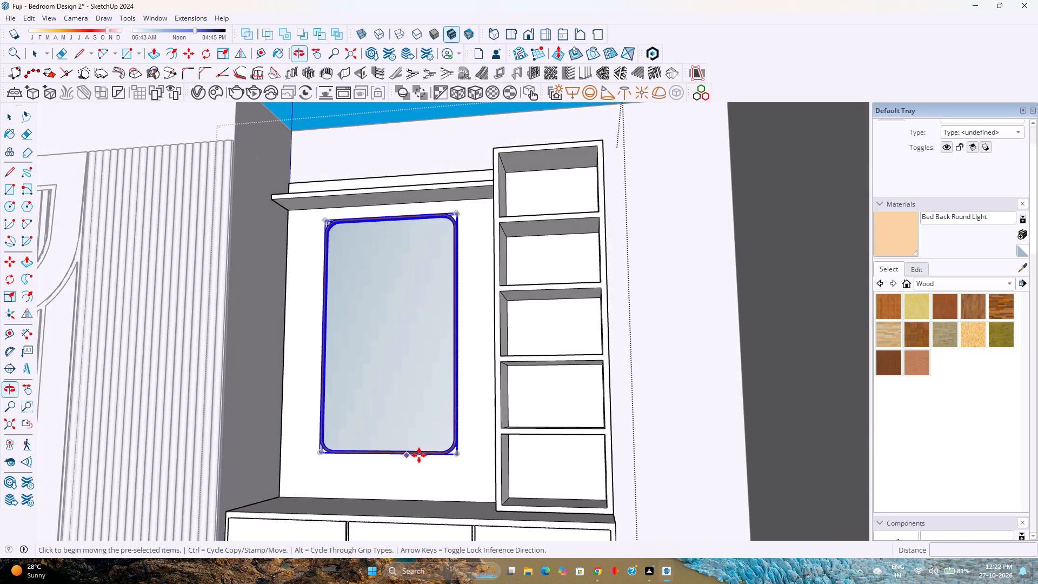
scroll(446, 459, "up", 11)
left_click(462, 444)
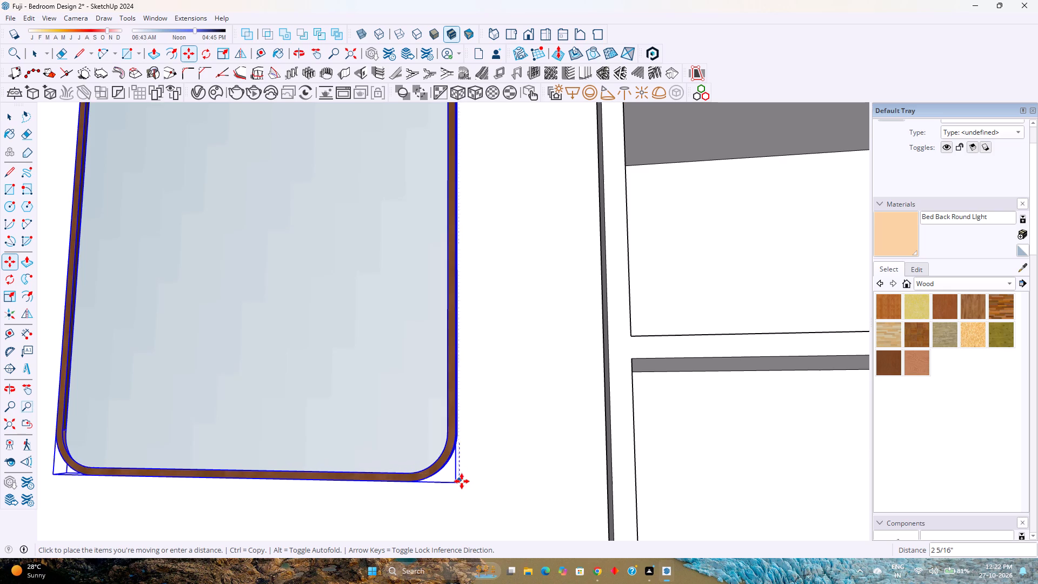
scroll(462, 483, "down", 9)
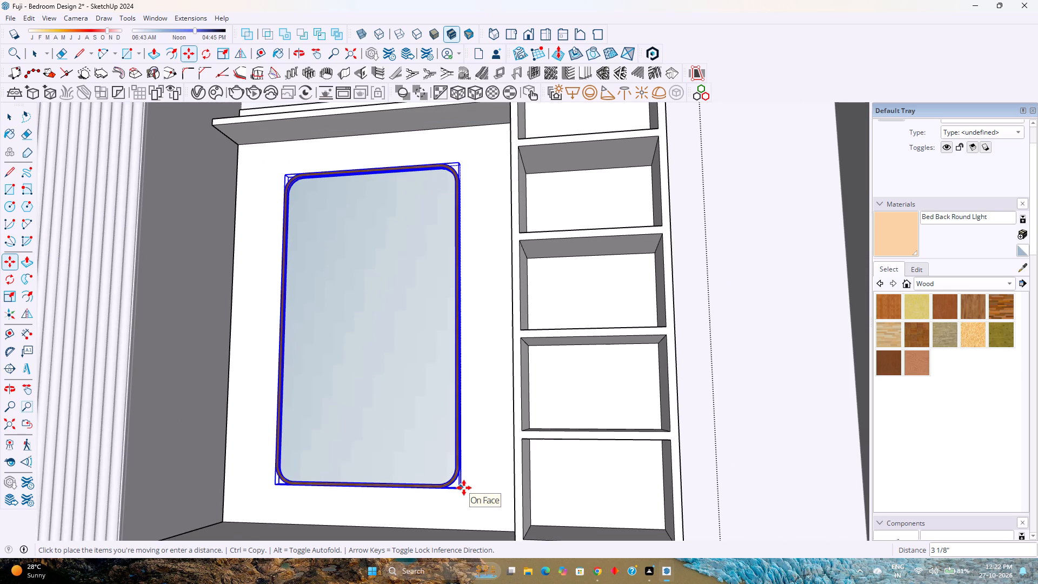
type("3.5")
key("Return")
key("space")
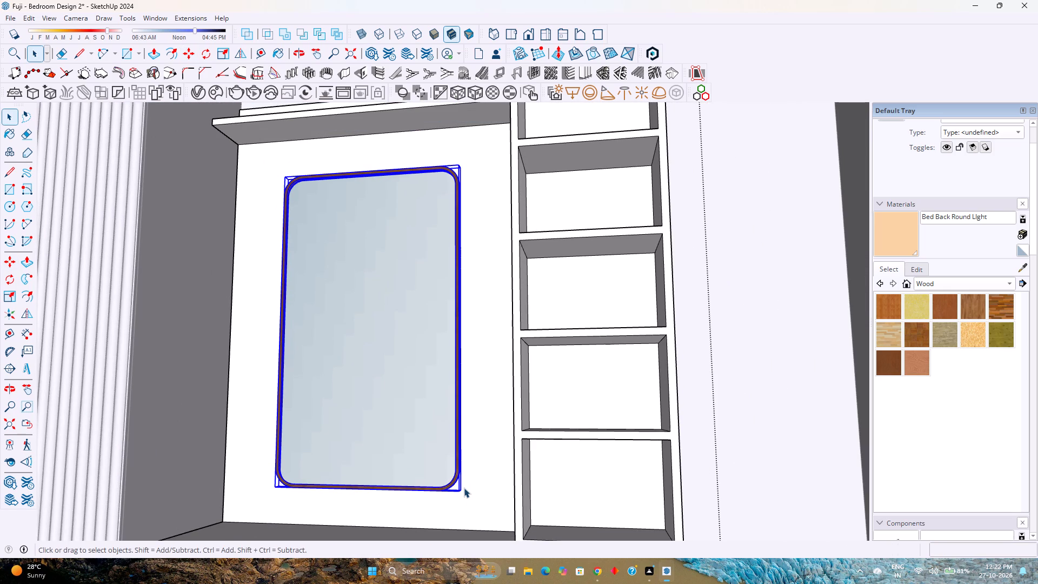
key("Escape")
Save the model with the lowered mirror.
scroll(464, 487, "down", 3)
middle_click_drag(464, 486, 513, 485)
scroll(513, 484, "down", 2)
middle_click_drag(513, 483, 529, 502)
middle_click(529, 502)
key("ctrl+s")
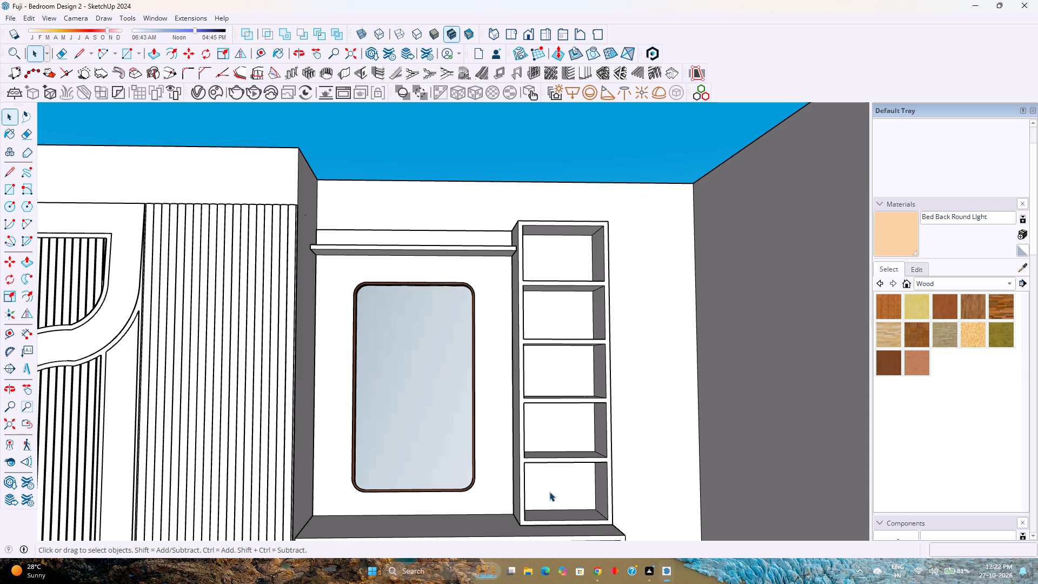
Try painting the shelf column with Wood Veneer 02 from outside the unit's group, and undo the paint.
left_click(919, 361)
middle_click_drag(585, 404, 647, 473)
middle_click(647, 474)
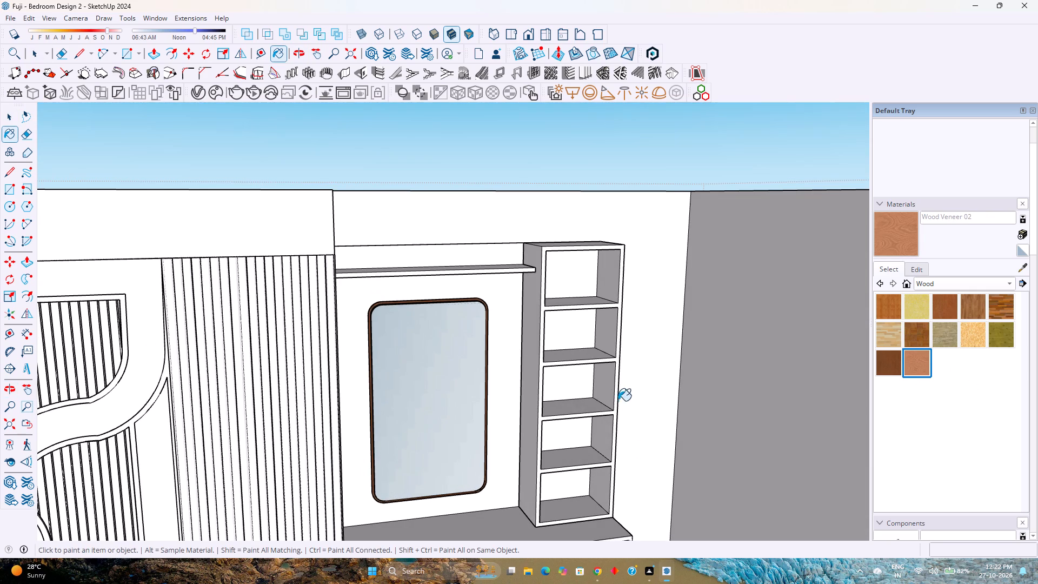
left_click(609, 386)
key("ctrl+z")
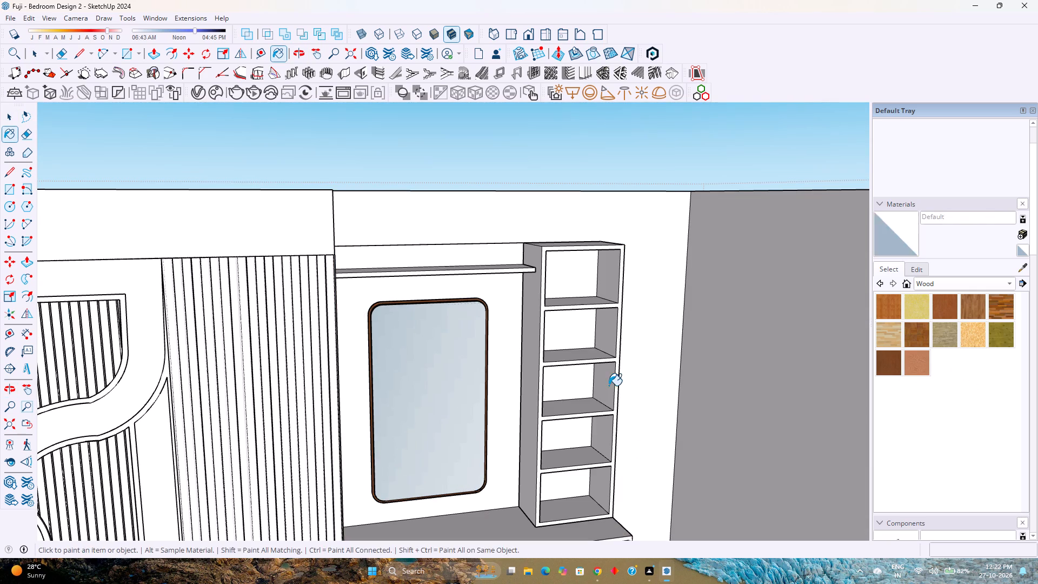
Paint the shelf column inside the back-wall unit's group with the Wood Cherry Original material.
key("space")
double_click(609, 386)
left_click(609, 386)
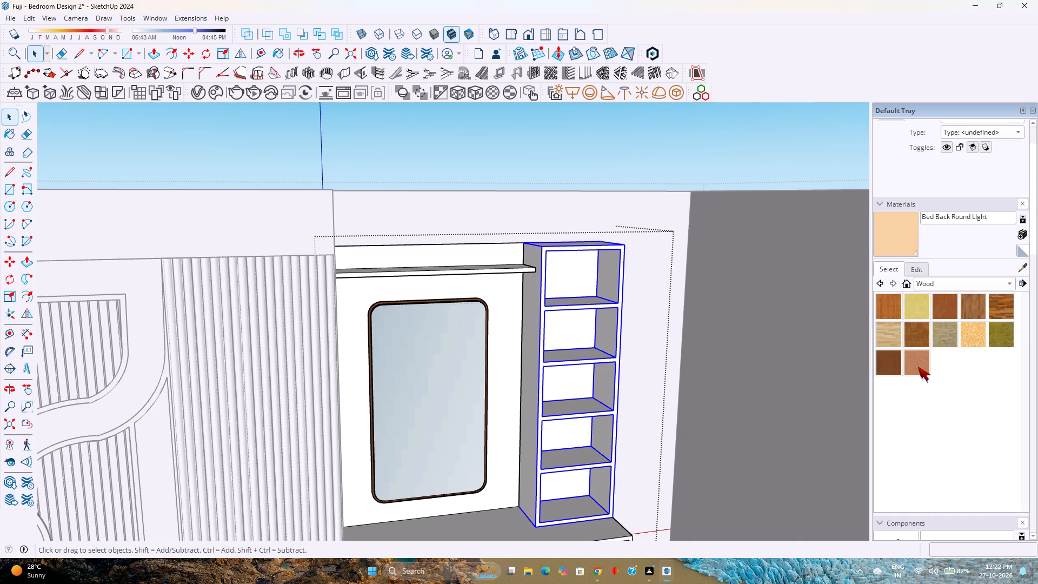
left_click(918, 367)
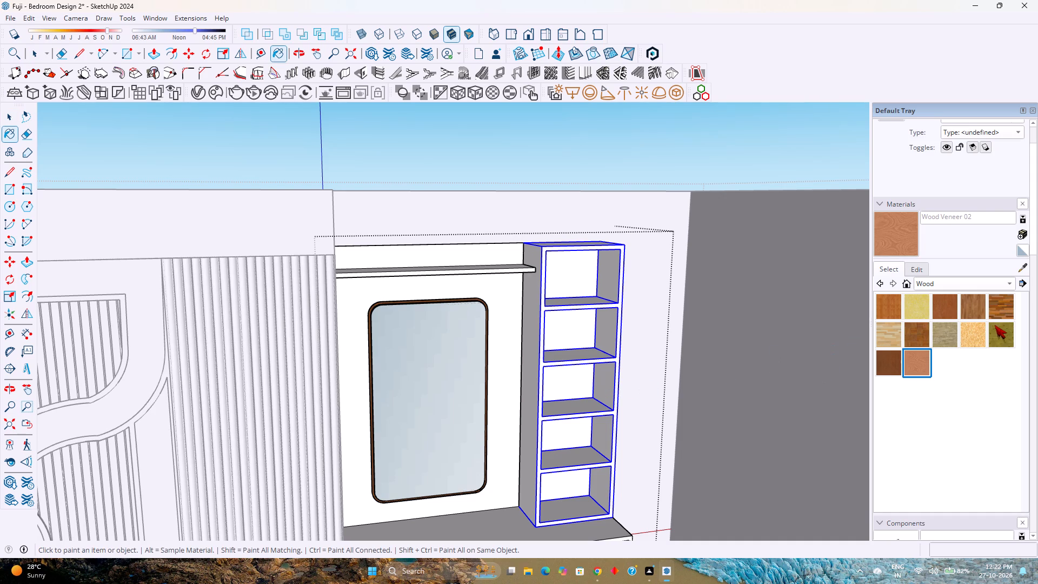
left_click(943, 307)
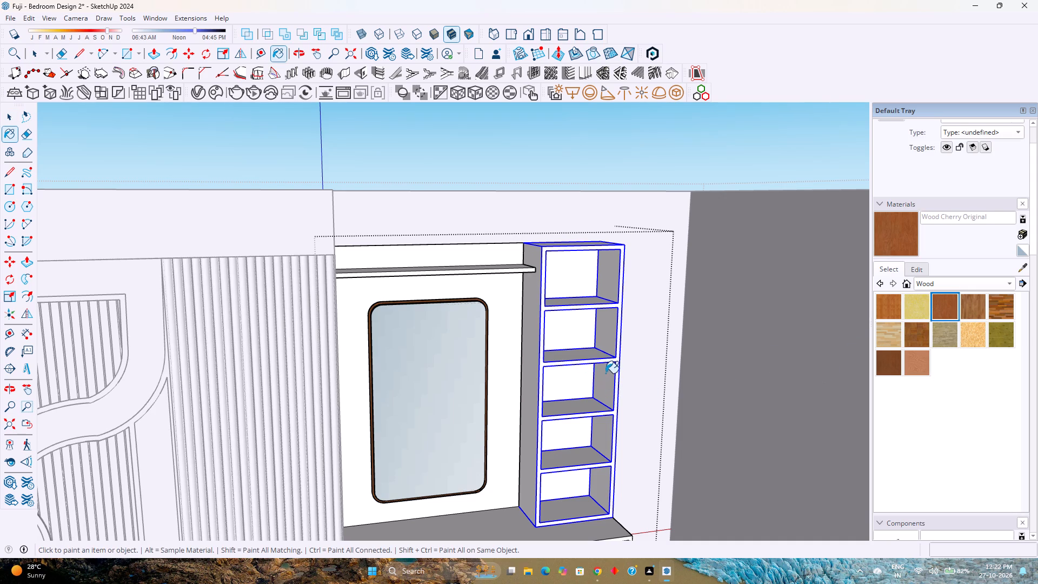
left_click(607, 375)
key("space")
scroll(597, 392, "down", 3)
key("Escape")
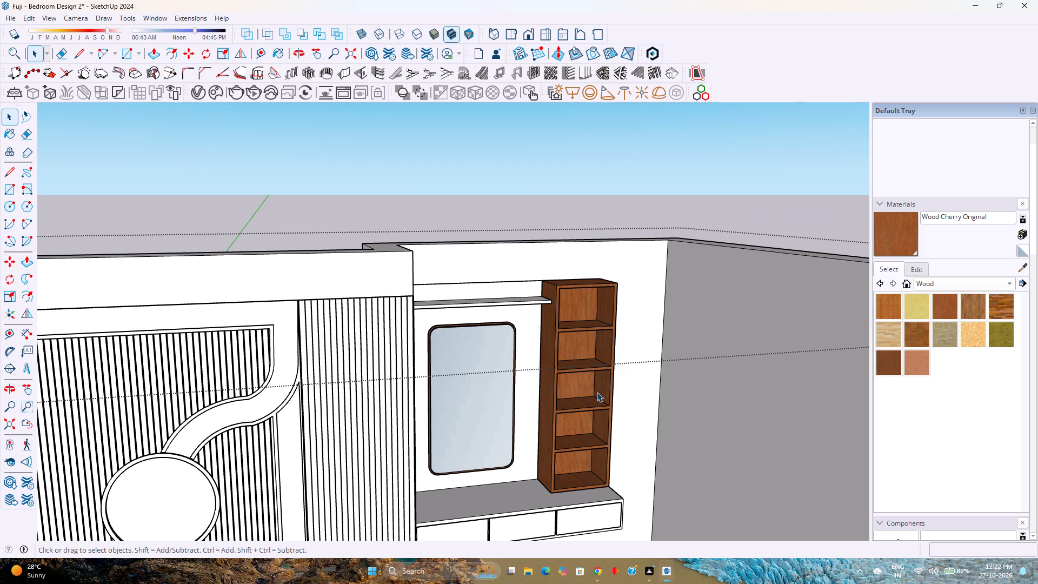
key("Escape")
Save the model with the painted shelf column.
scroll(584, 391, "down", 2)
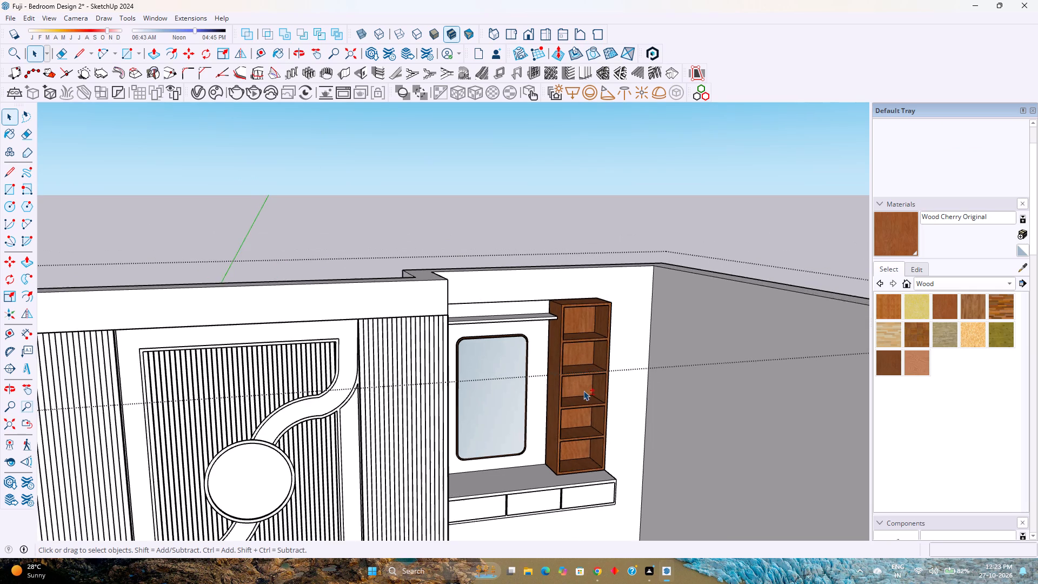
middle_click_drag(583, 390, 604, 432, "shift")
scroll(604, 432, "down", 1)
middle_click_drag(598, 428, 569, 381)
scroll(568, 376, "up", 3)
key("ctrl+s")
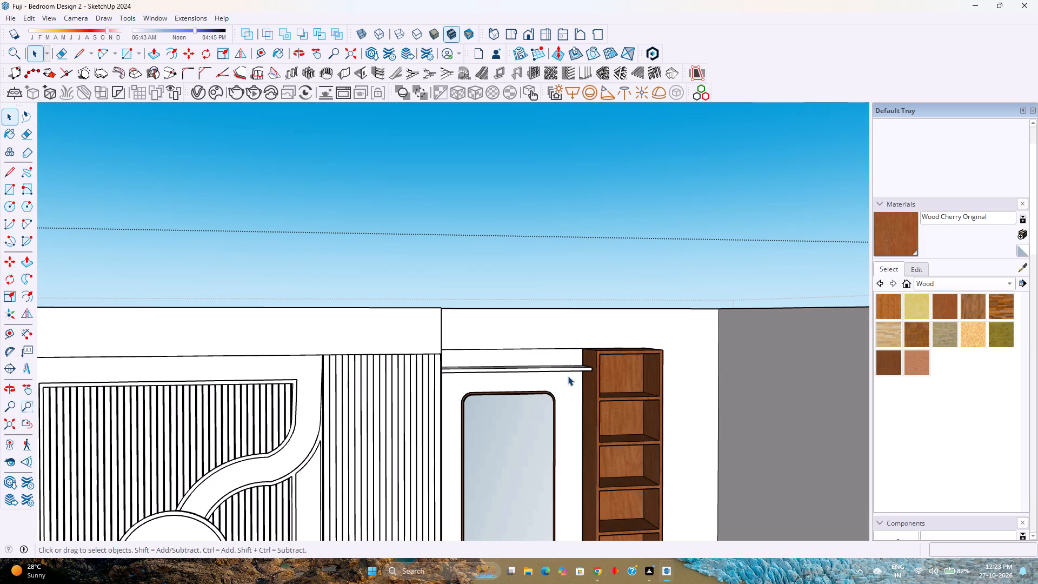
Paint the front face and underside of the shelf above the mirror with Wood Cherry Original.
scroll(568, 376, "down", 5)
scroll(568, 376, "up", 7)
middle_click_drag(569, 369, 597, 428)
middle_click(597, 428)
scroll(584, 386, "up", 3)
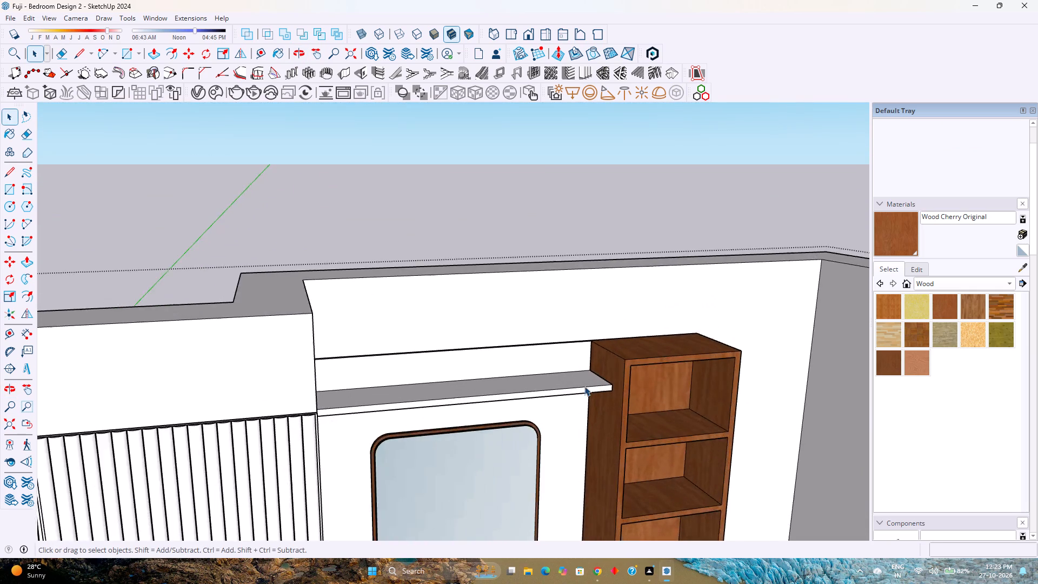
scroll(584, 386, "up", 8)
left_click(584, 386)
triple_click(584, 386)
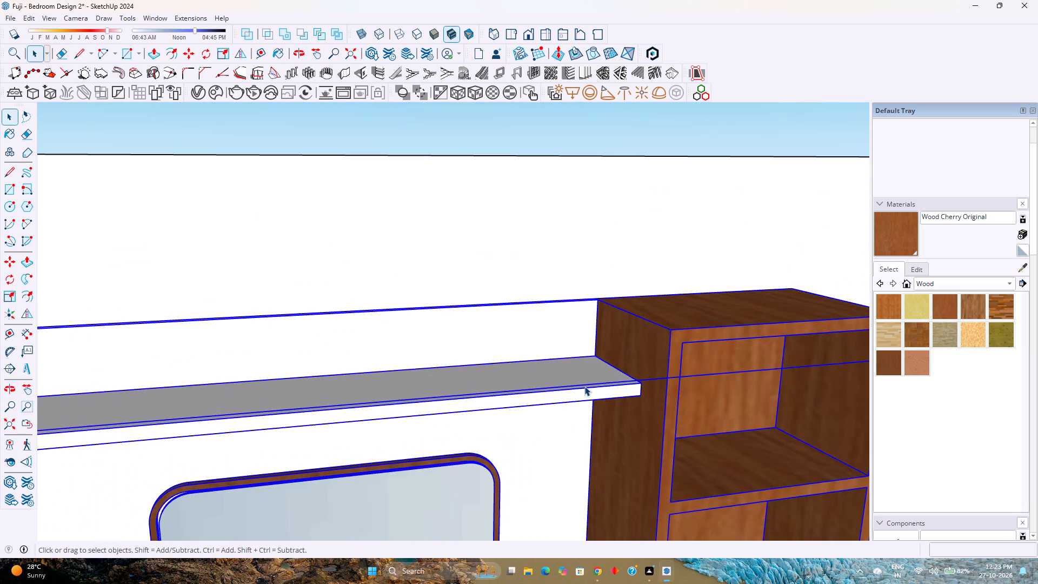
left_click(584, 386)
left_click(584, 386)
double_click(583, 395)
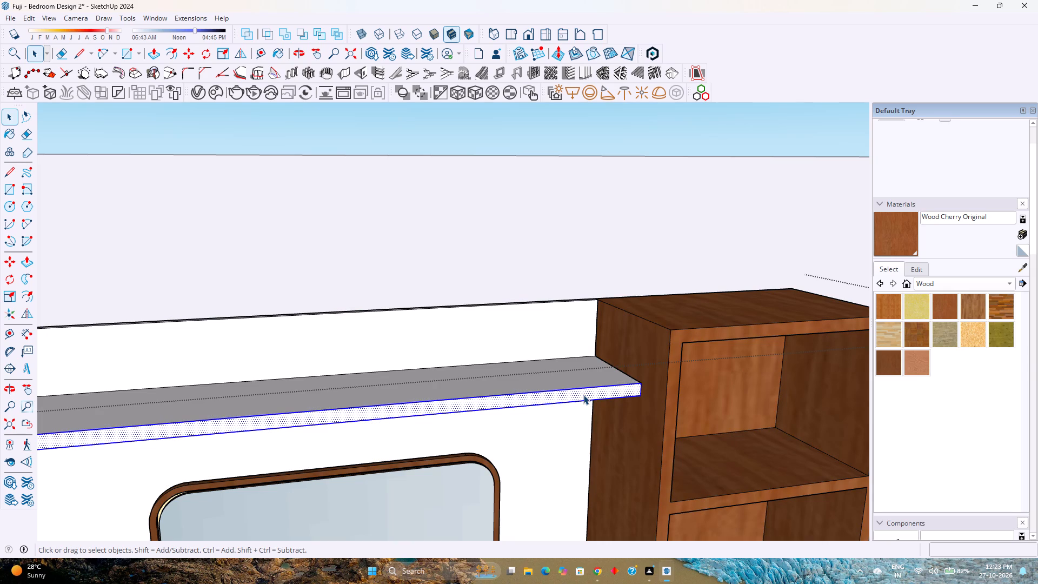
left_click(891, 237)
left_click(569, 387)
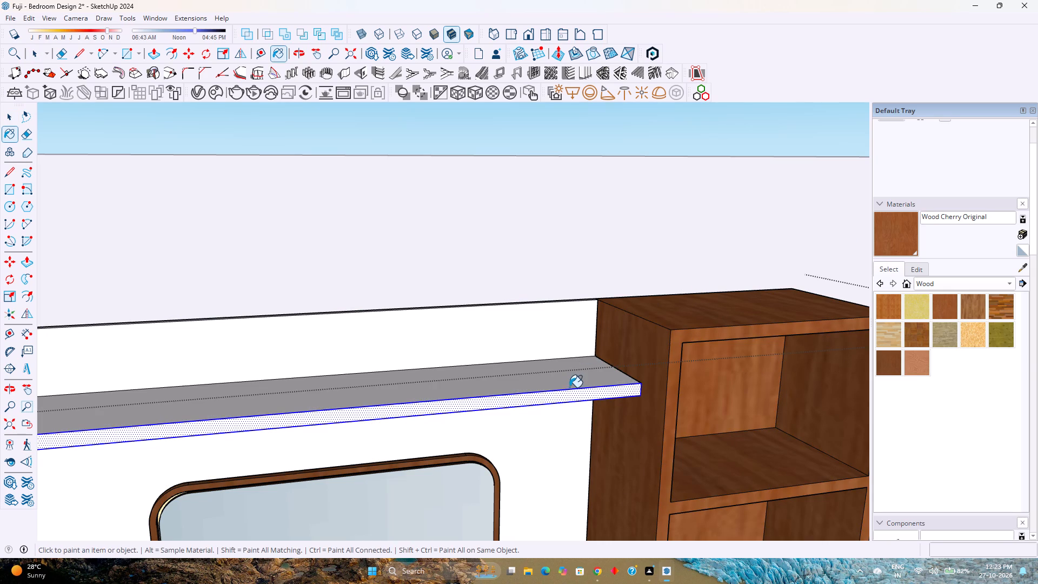
left_click(577, 396)
middle_click_drag(574, 412, 560, 333)
middle_click_drag(560, 331, 564, 296)
middle_click(565, 294)
middle_click(568, 290)
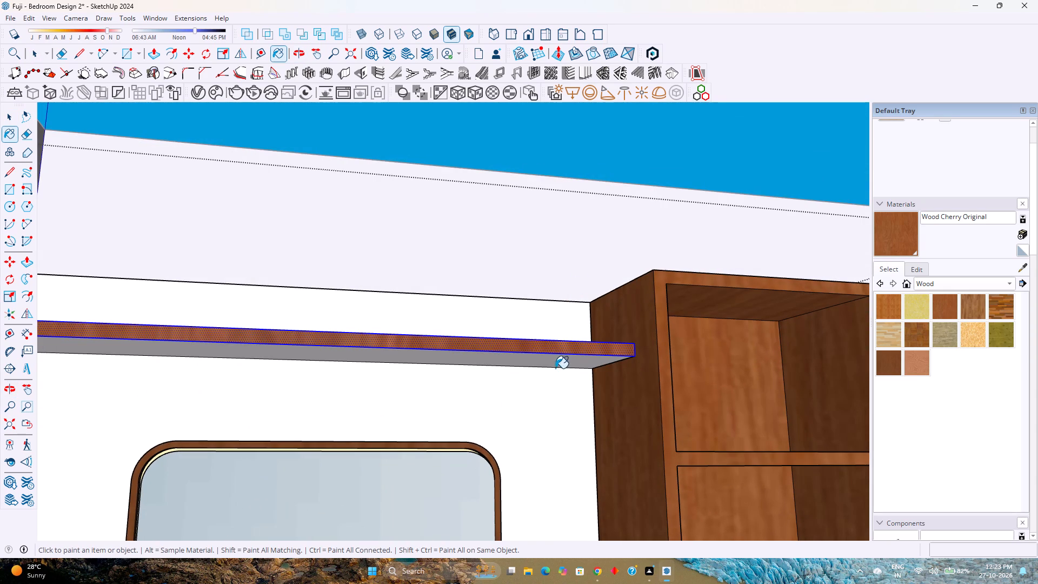
left_click(555, 364)
scroll(555, 364, "down", 4)
middle_click_drag(555, 364, 403, 356)
middle_click(403, 356)
key("space")
scroll(403, 356, "down", 3)
key("Escape")
Fit the whole room in view and save the model.
scroll(403, 356, "down", 3)
middle_click_drag(403, 356, 482, 381)
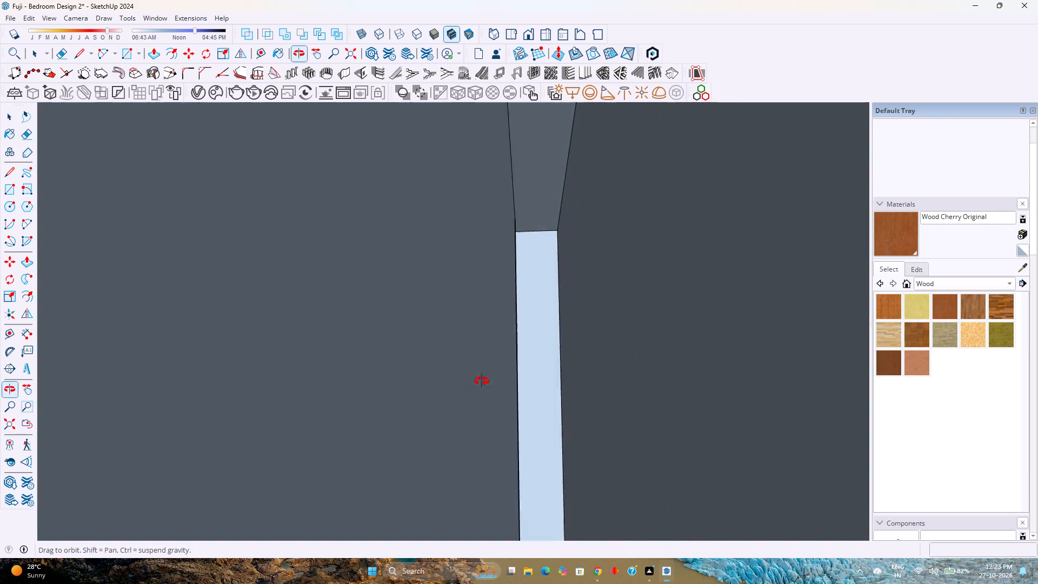
middle_click_drag(482, 381, 486, 382)
left_click(11, 424)
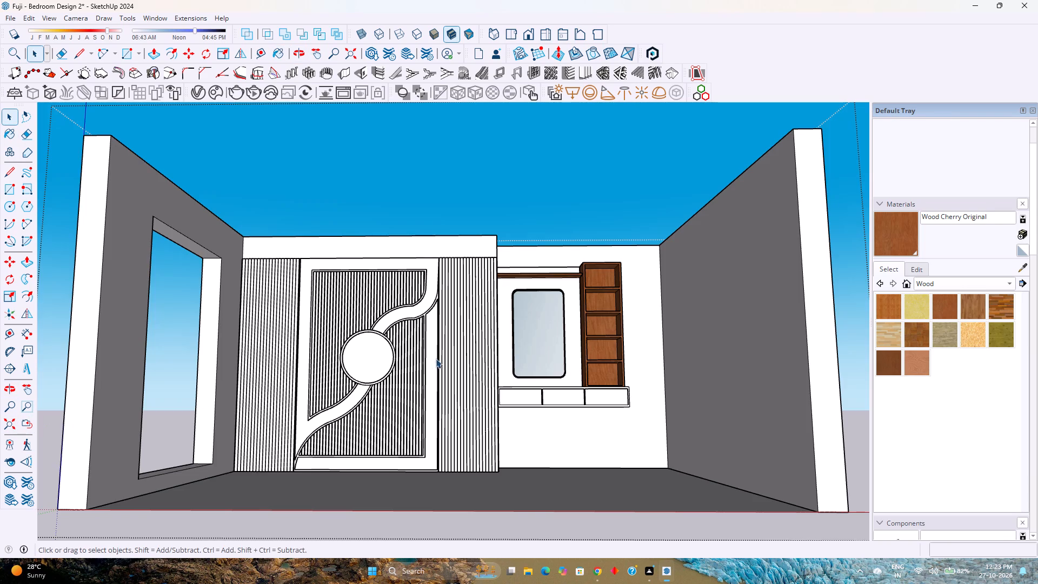
key("ctrl+s")
Examine the room's side wall beside the shelf column together with the fluted panel and back-wall unit.
scroll(442, 350, "down", 1)
middle_click_drag(448, 348, 417, 370, "shift")
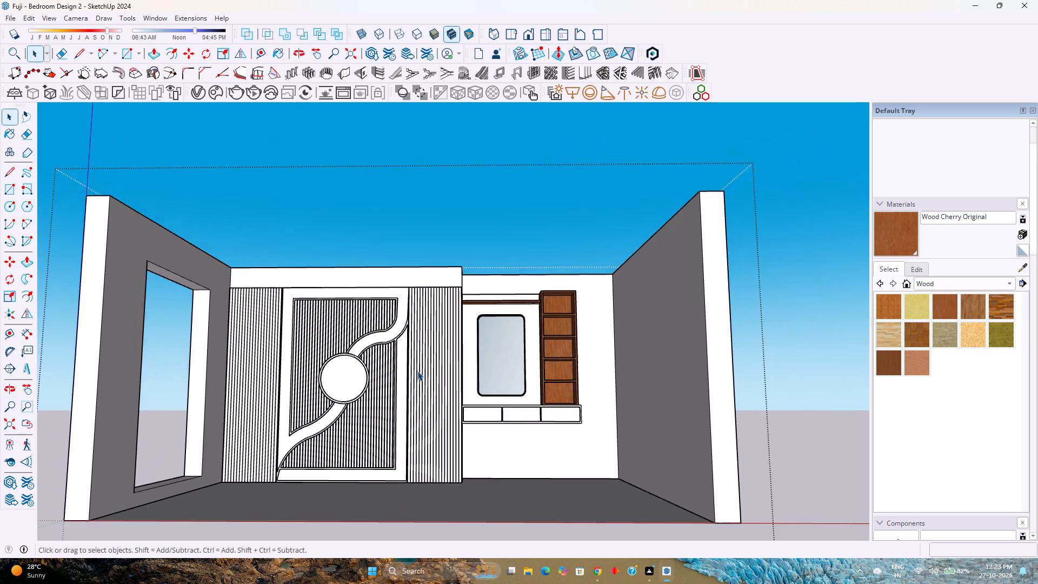
middle_click_drag(421, 374, 508, 425)
middle_click(508, 425)
middle_click_drag(515, 427, 581, 430)
scroll(588, 412, "up", 2)
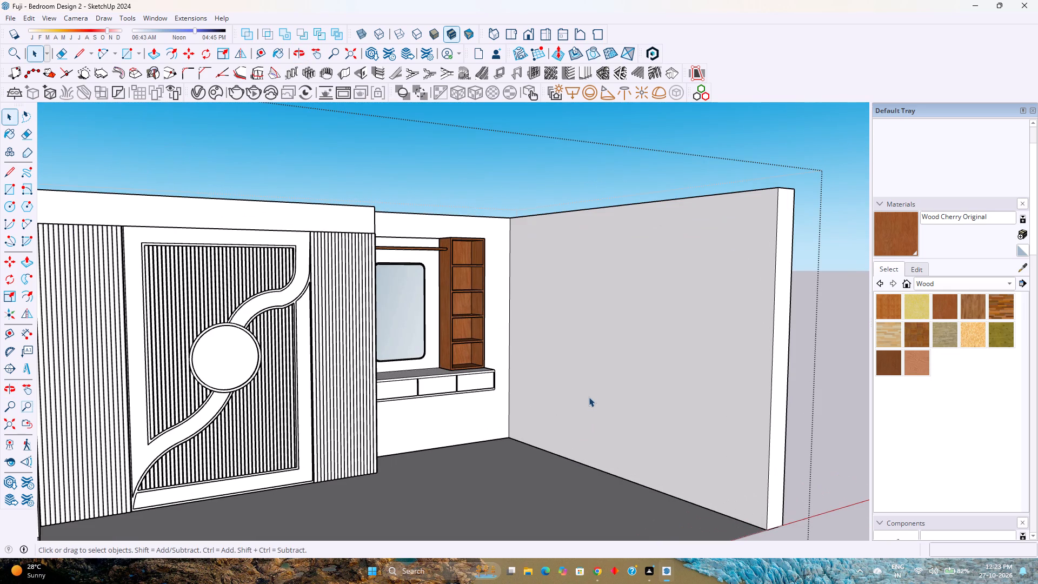
left_click(583, 391)
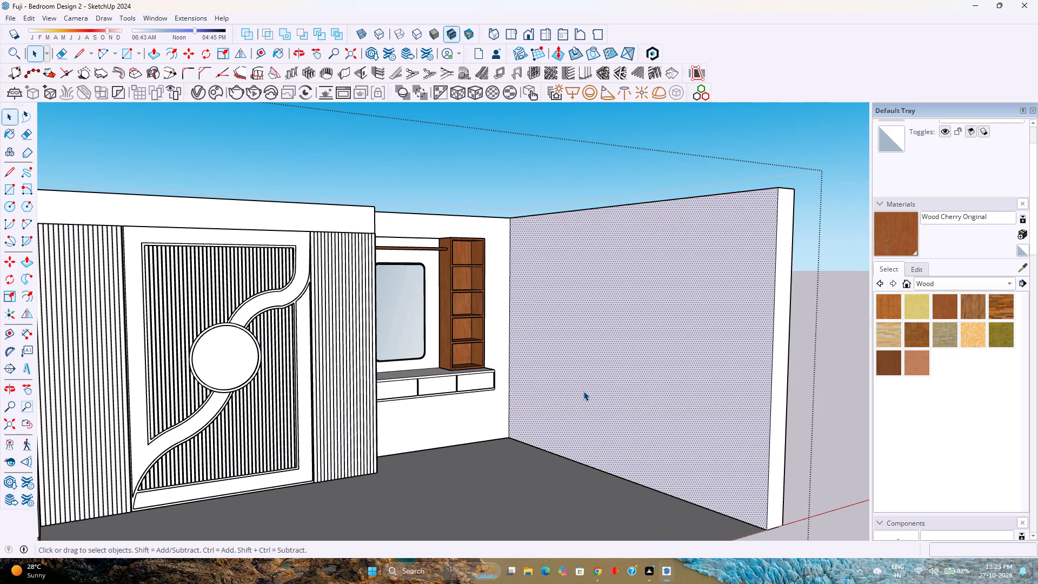
middle_click_drag(583, 391, 477, 345, "shift")
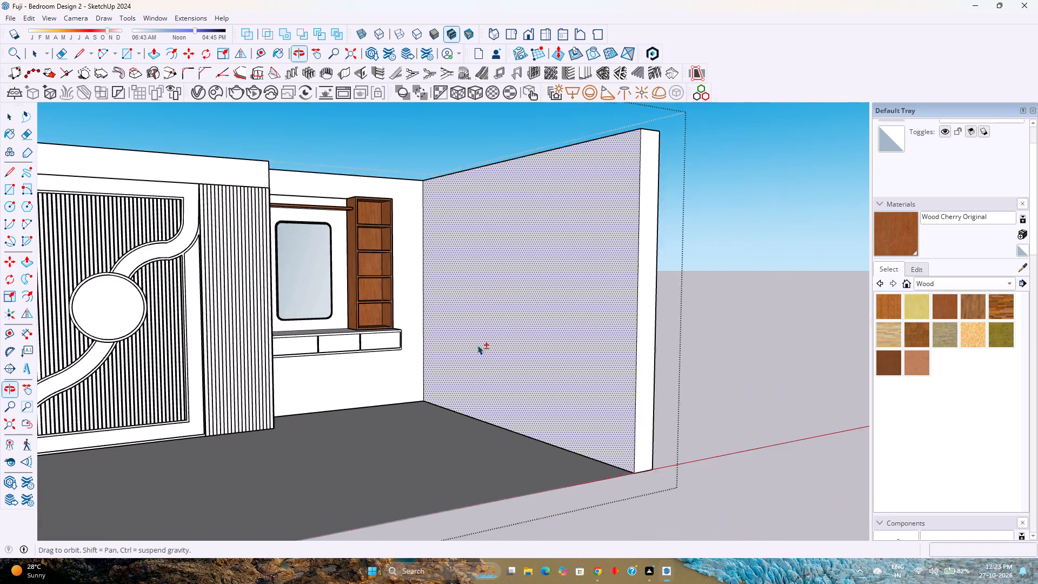
middle_click_drag(477, 345, 482, 347, "shift")
scroll(475, 343, "down", 3)
middle_click_drag(475, 343, 432, 375, "shift")
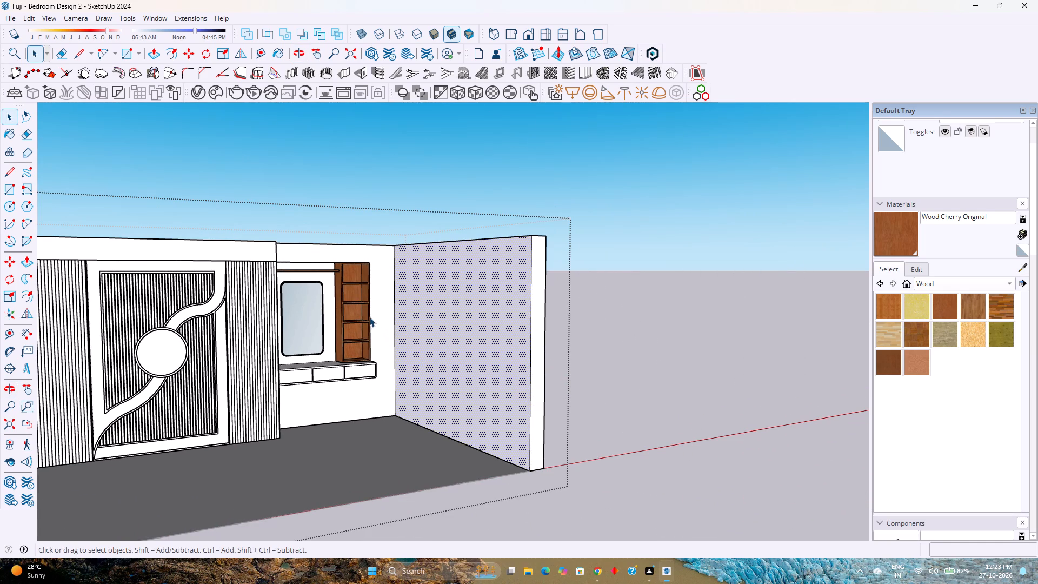
scroll(360, 316, "down", 1)
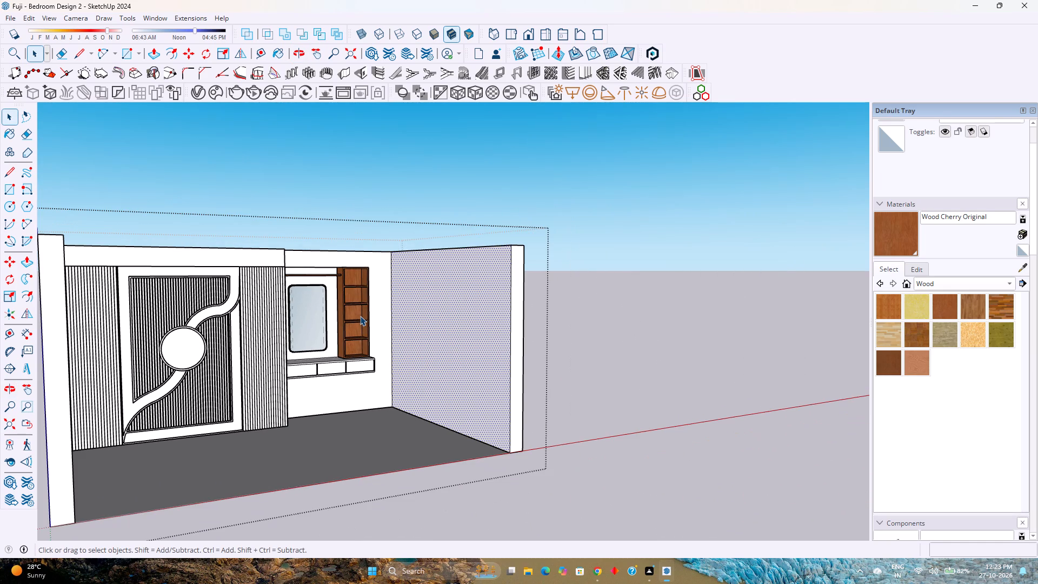
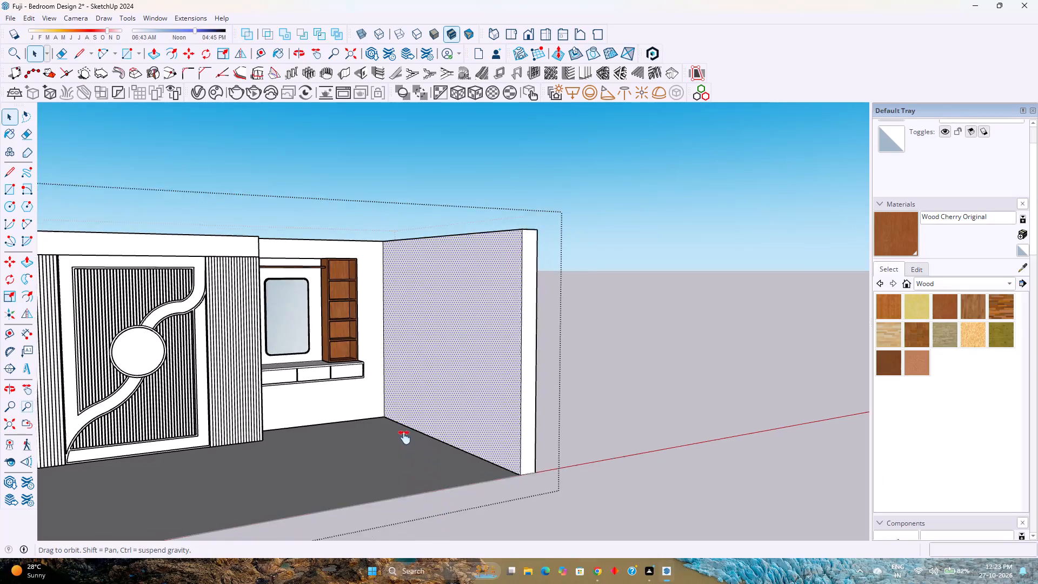
Place a horizontal guide on the selected plain side wall, 4" above its bottom edge.
middle_click_drag(404, 437, 353, 415)
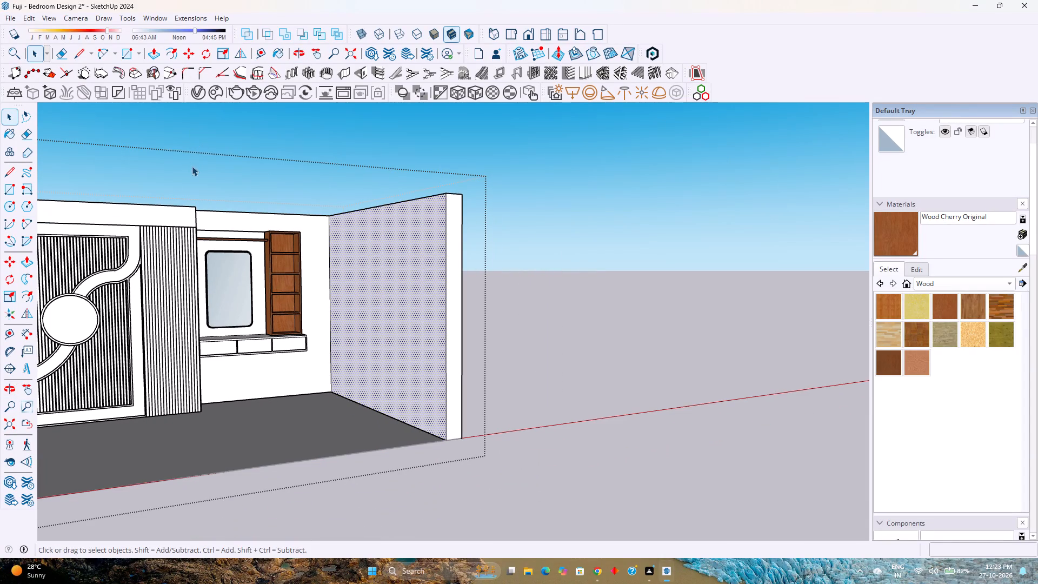
left_click(261, 58)
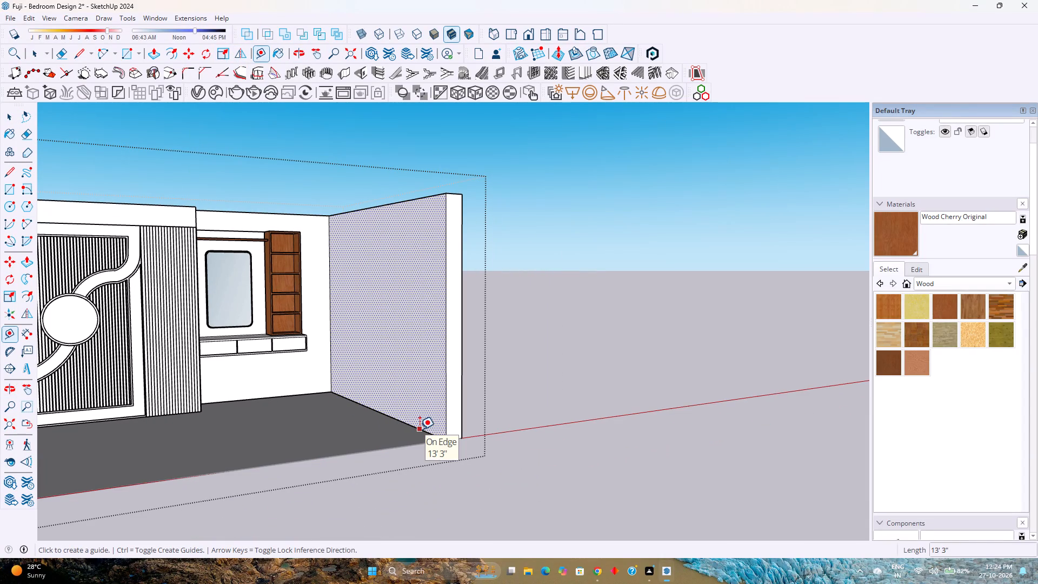
left_click(425, 428)
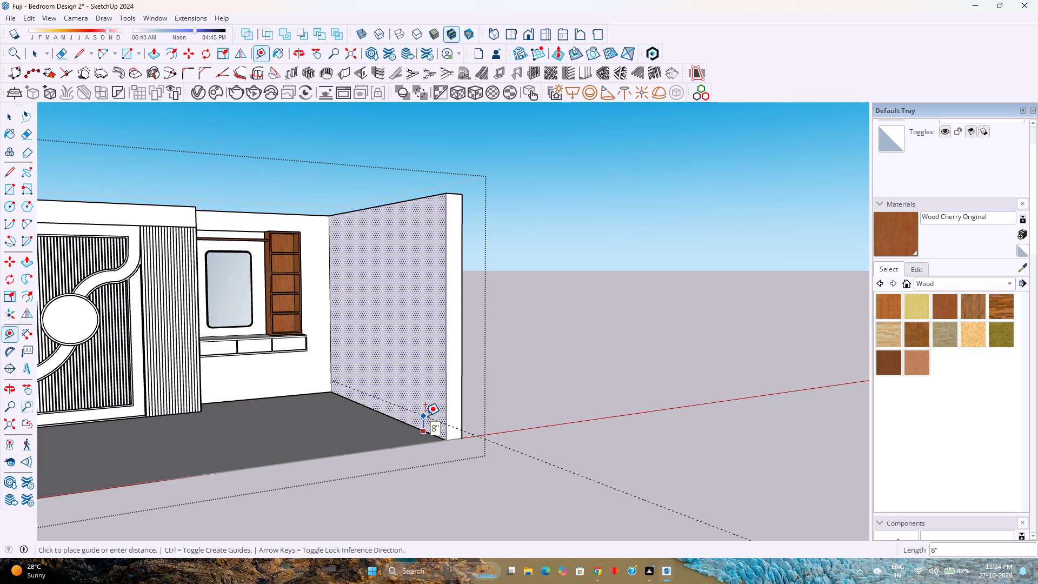
key("3")
key("Return")
key("4")
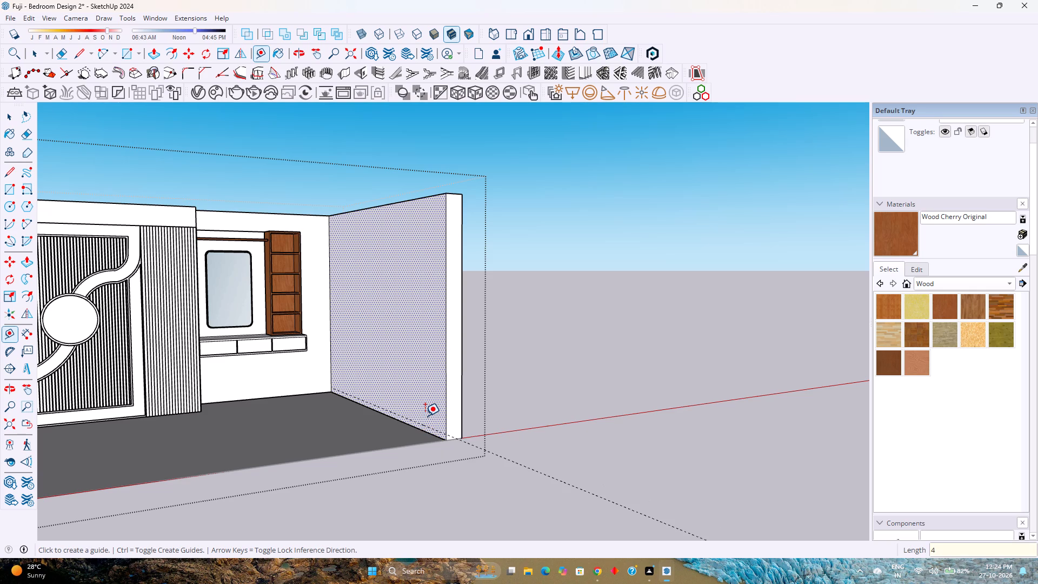
key("Return")
Place a horizontal guide on the same wall, 1' below its top edge.
left_click(379, 207)
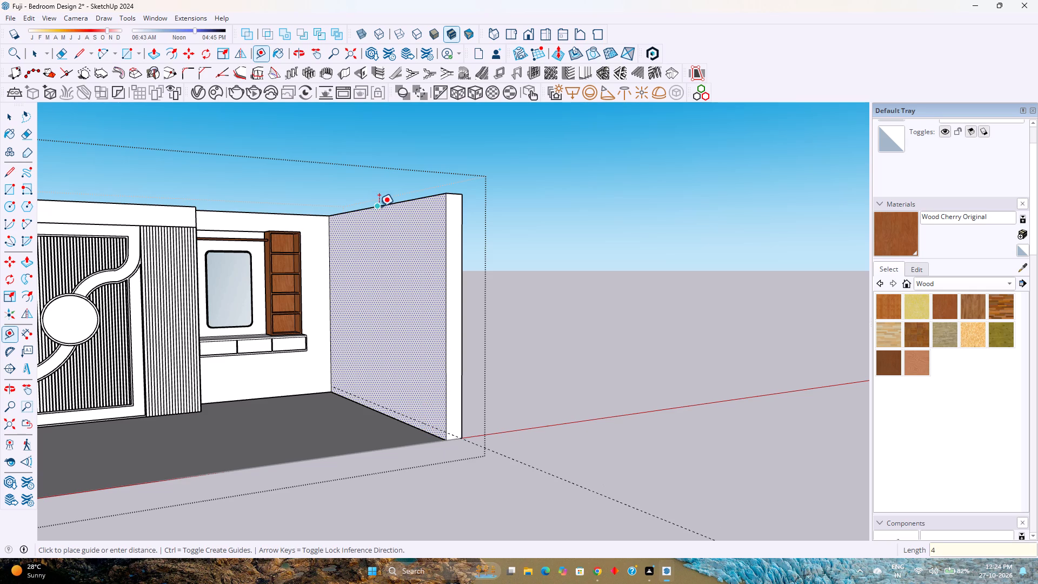
type("1'")
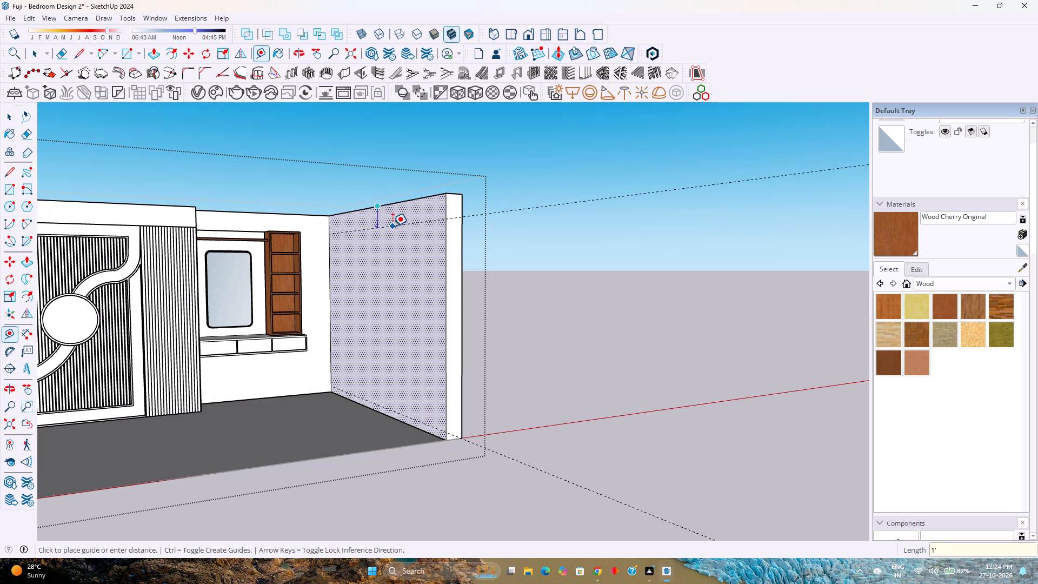
key("Return")
Measure the vertical distance between the upper and lower guides on the wall.
scroll(384, 248, "up", 2)
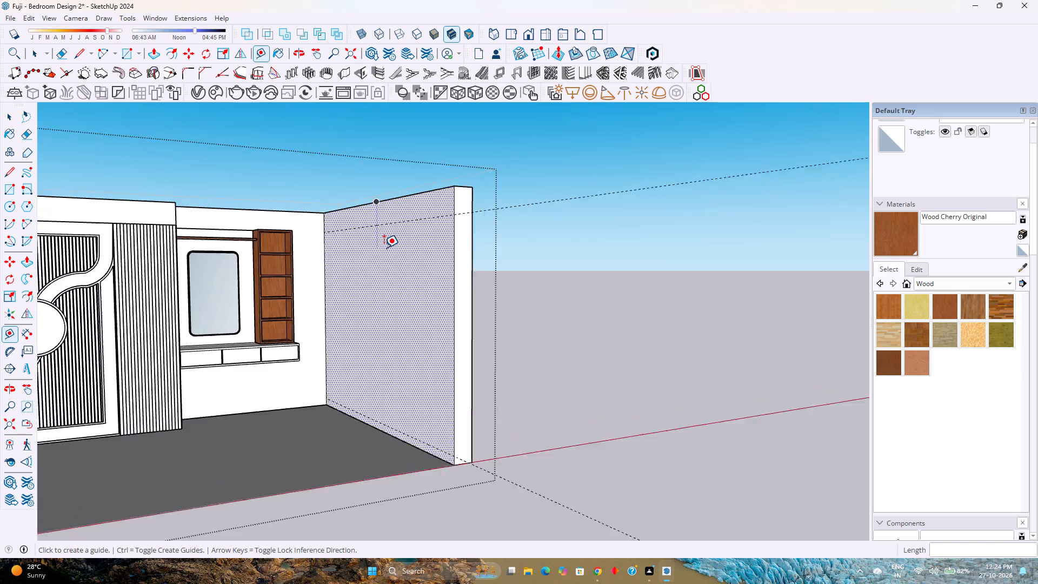
scroll(384, 248, "up", 1)
left_click(462, 207)
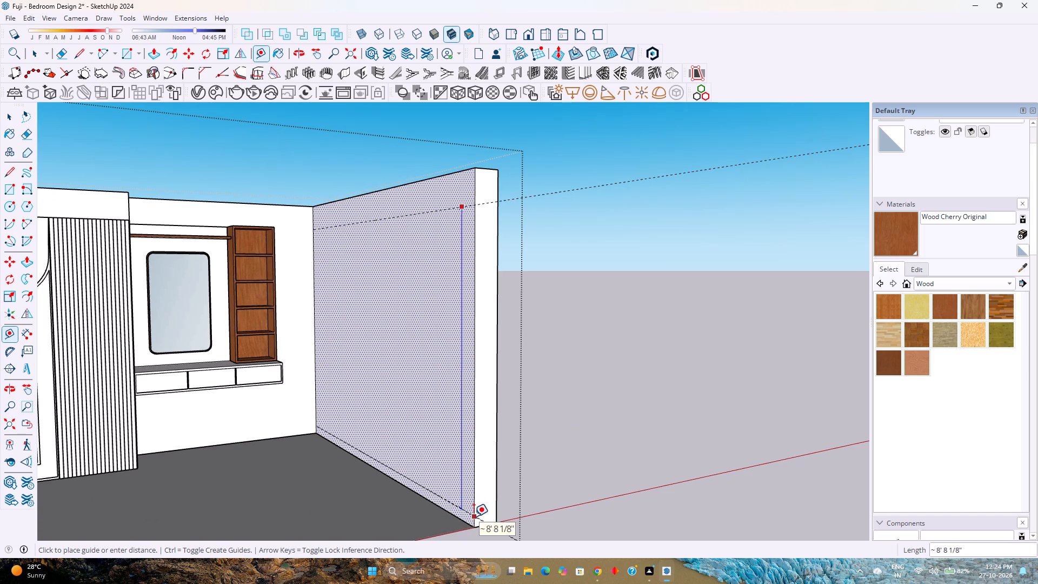
scroll(463, 511, "down", 1)
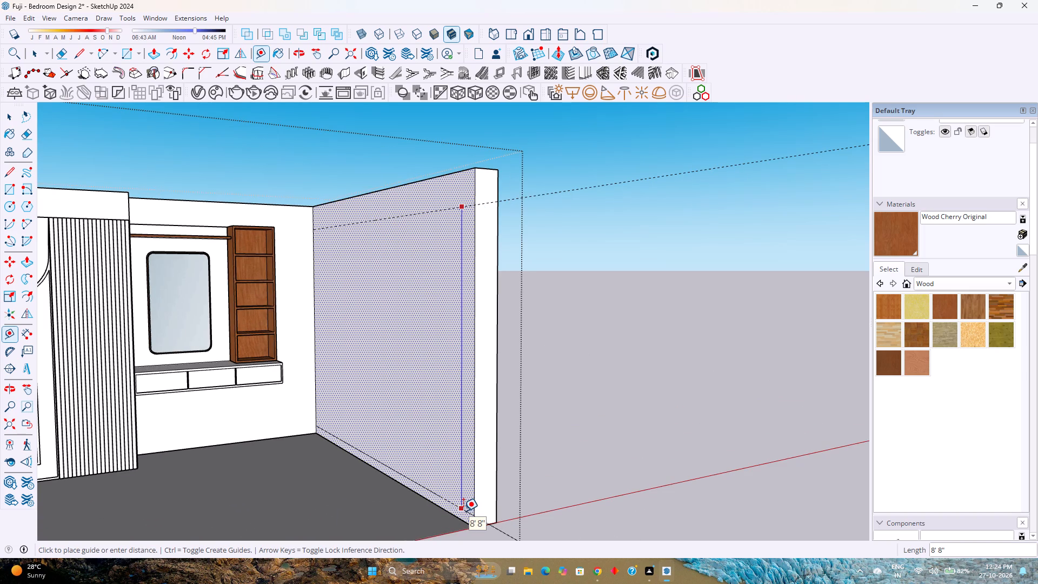
middle_click_drag(463, 511, 464, 472, "shift")
middle_click(464, 472, "shift")
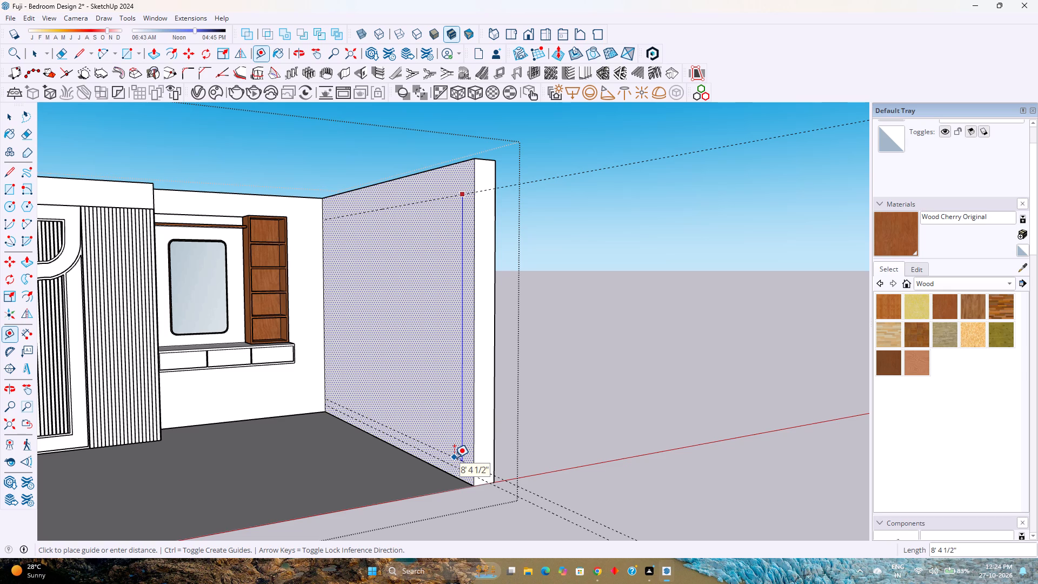
scroll(453, 456, "down", 1)
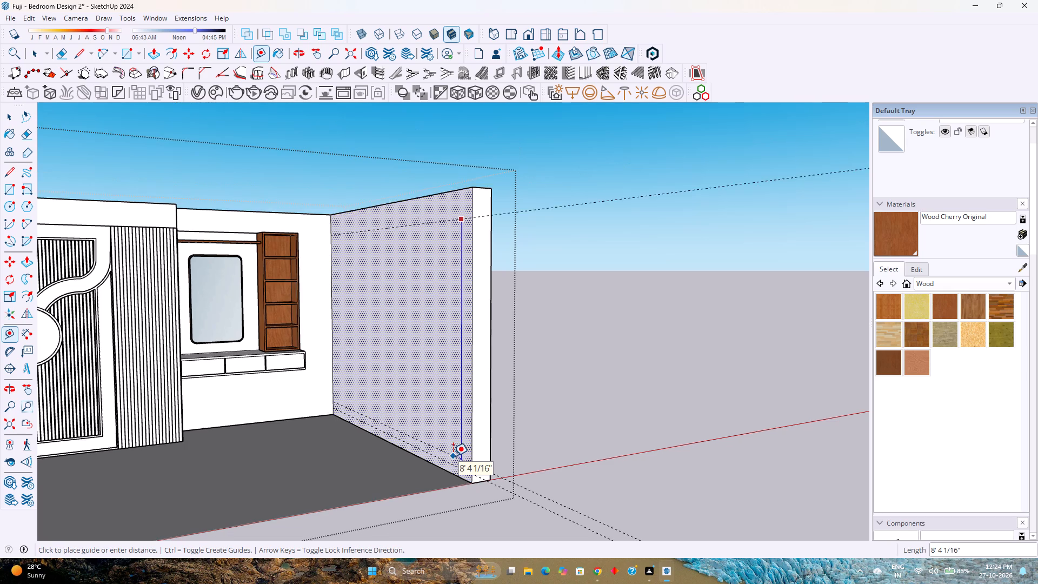
scroll(453, 456, "down", 5)
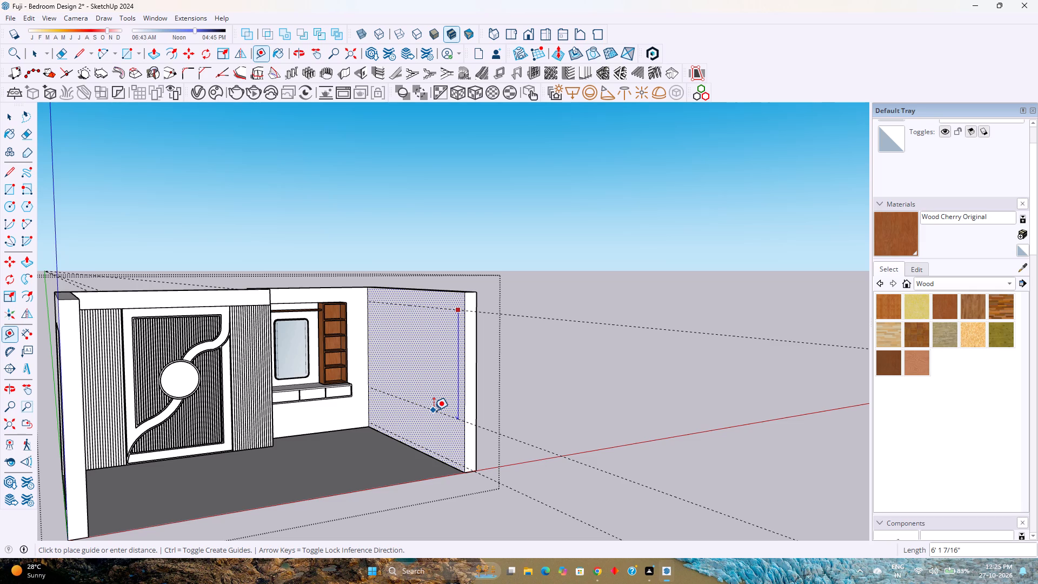
key("space")
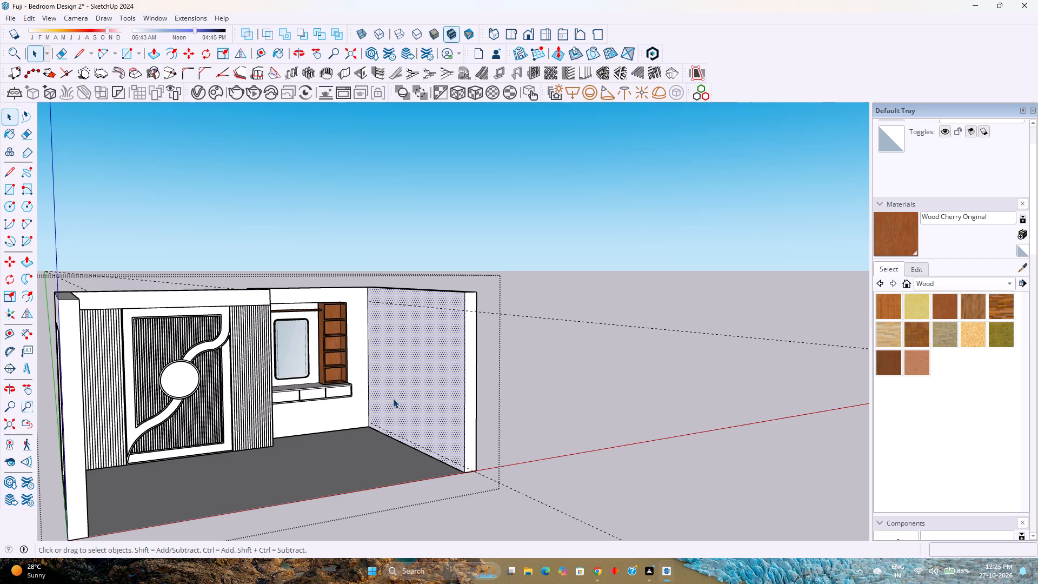
Place a vertical guide on the side wall, 2' in from its free vertical edge.
scroll(392, 398, "down", 2)
middle_click_drag(392, 398, 343, 515)
middle_click_drag(358, 518, 524, 468)
middle_click_drag(593, 426, 601, 415)
middle_click(603, 410)
middle_click_drag(606, 401, 539, 406)
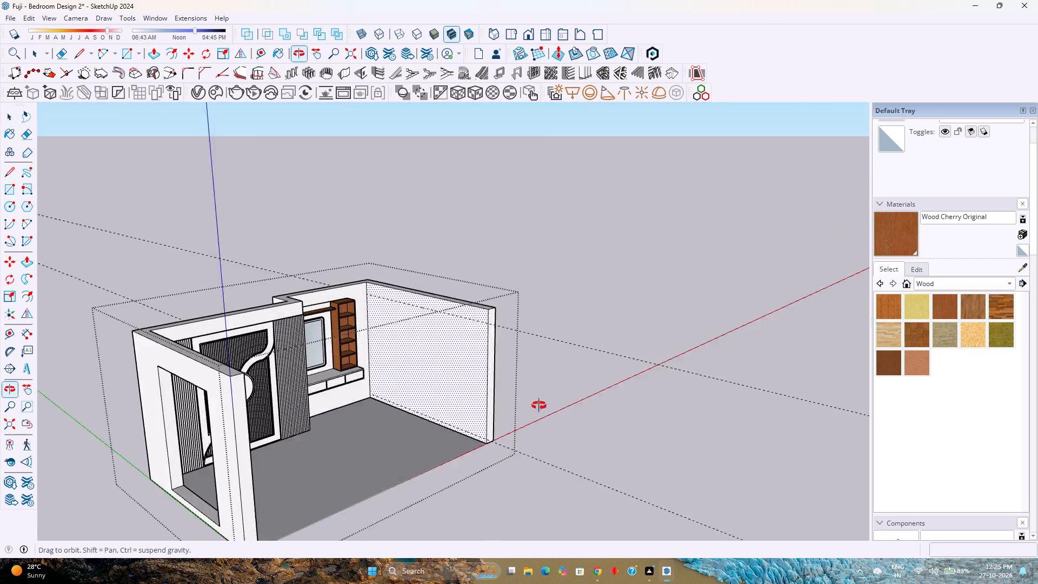
middle_click_drag(539, 406, 465, 437)
middle_click(464, 437)
middle_click(453, 441)
middle_click_drag(447, 442, 296, 437)
middle_click_drag(296, 437, 328, 436)
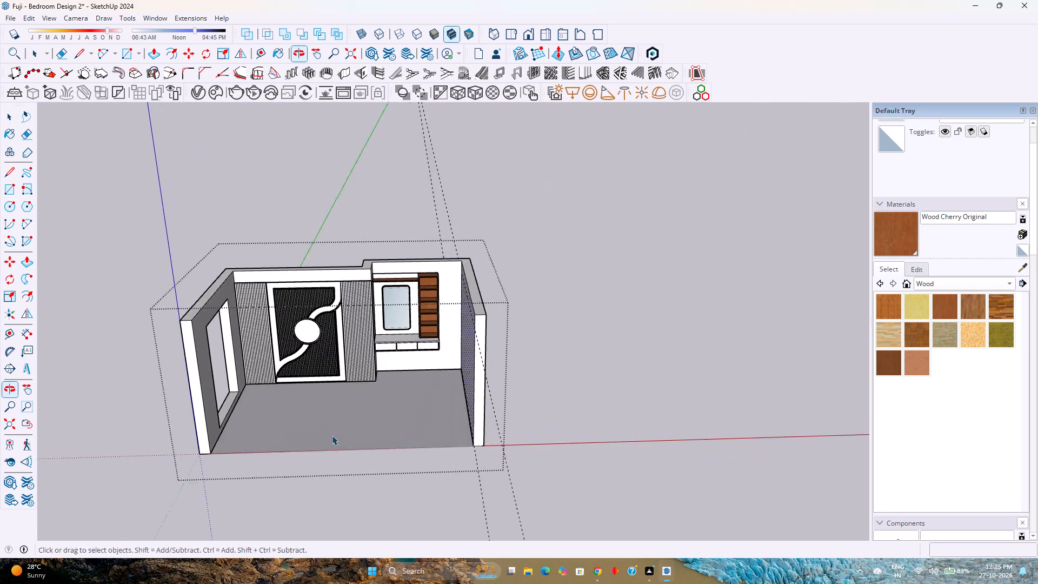
middle_click_drag(379, 426, 424, 420)
middle_click(424, 420)
middle_click_drag(441, 396, 649, 354)
middle_click(649, 354)
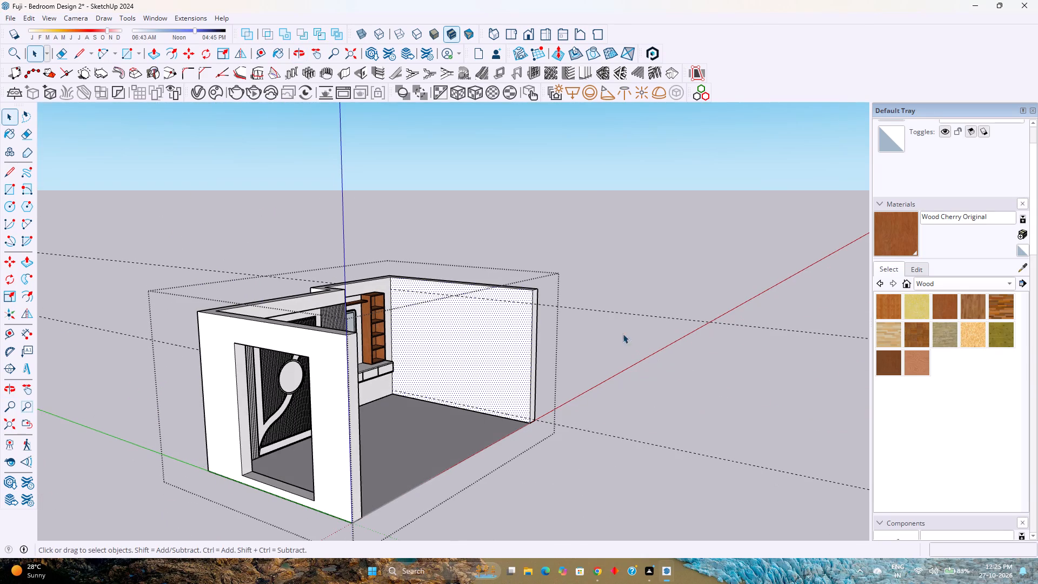
left_click(263, 57)
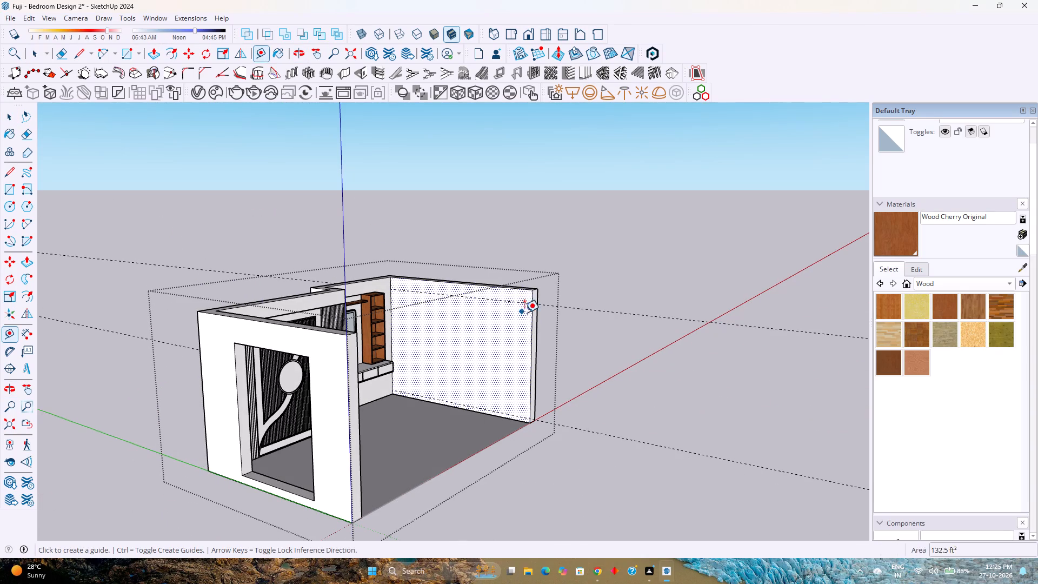
left_click(533, 325)
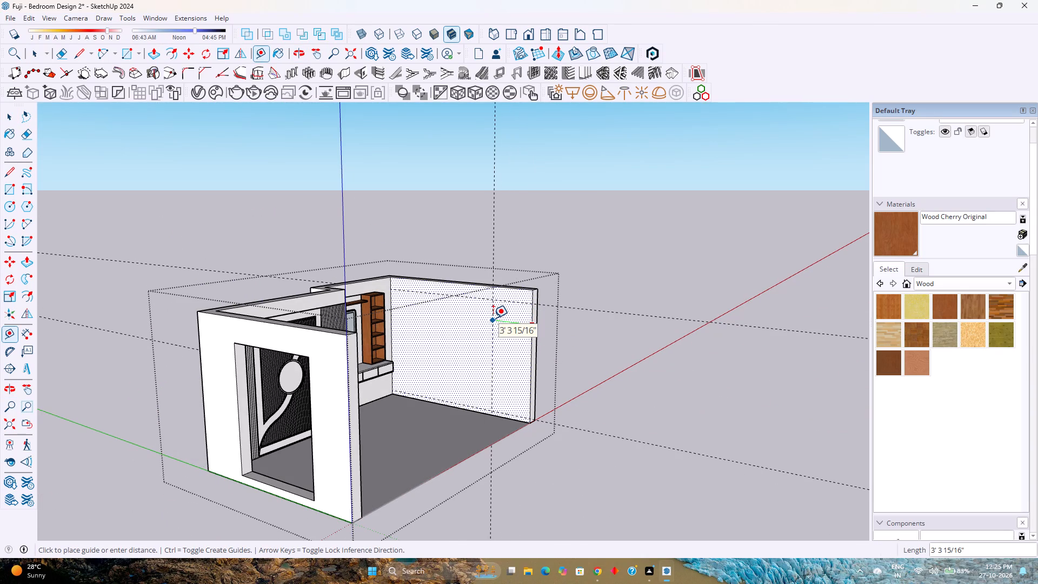
type("4'")
key("Return")
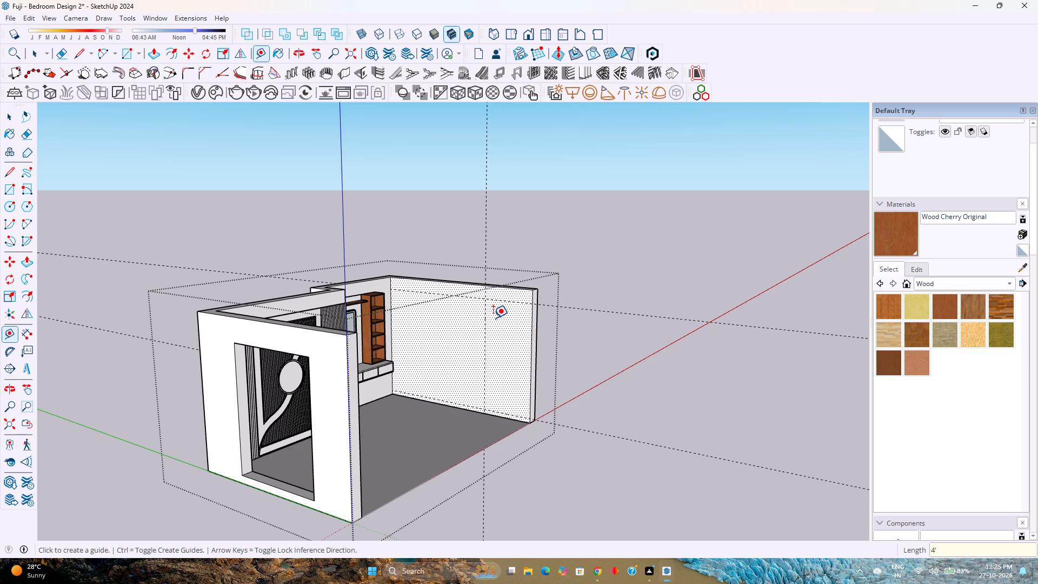
type("3'")
key("Return")
type("2'")
key("Return")
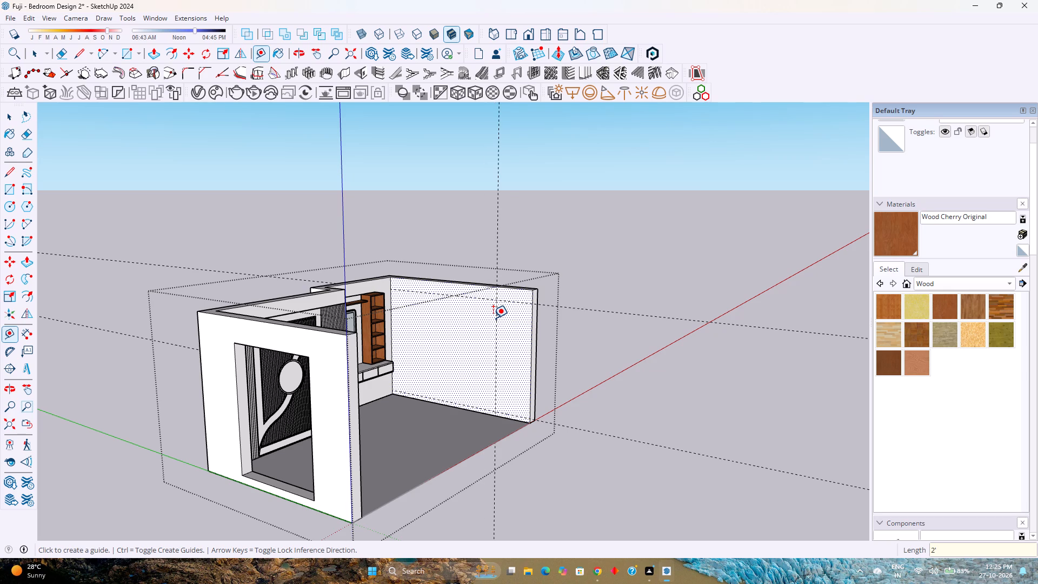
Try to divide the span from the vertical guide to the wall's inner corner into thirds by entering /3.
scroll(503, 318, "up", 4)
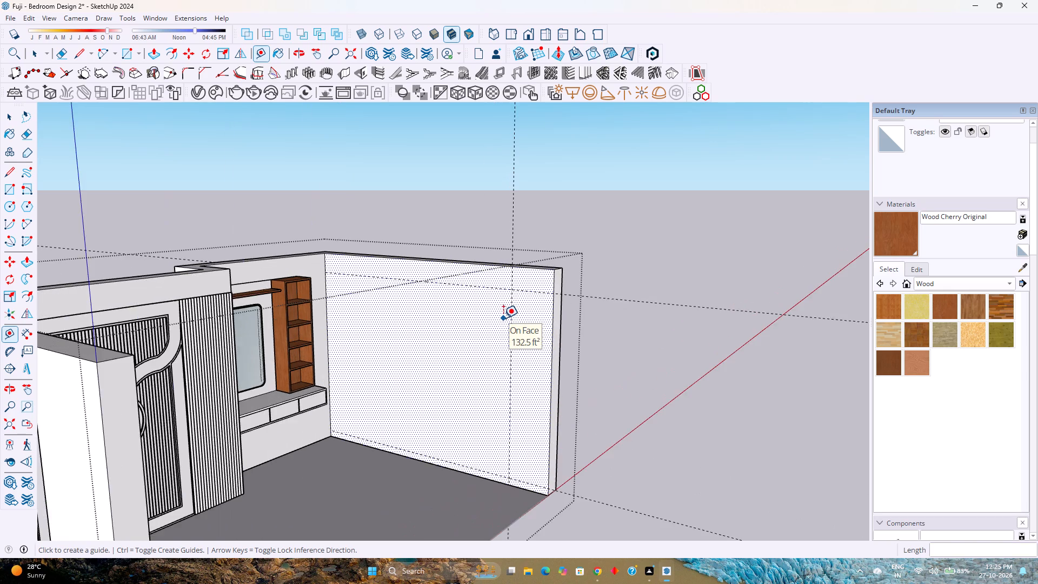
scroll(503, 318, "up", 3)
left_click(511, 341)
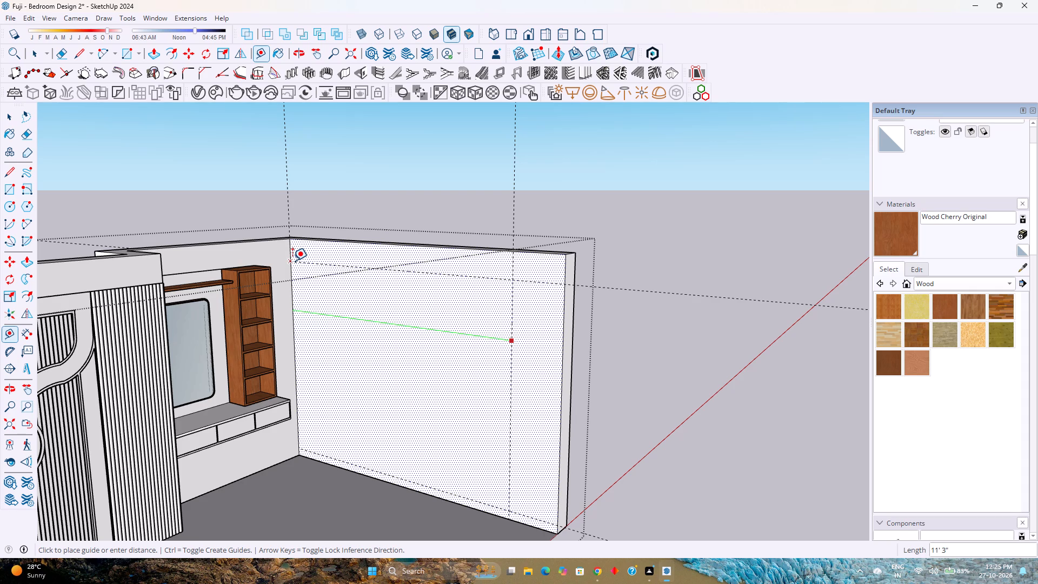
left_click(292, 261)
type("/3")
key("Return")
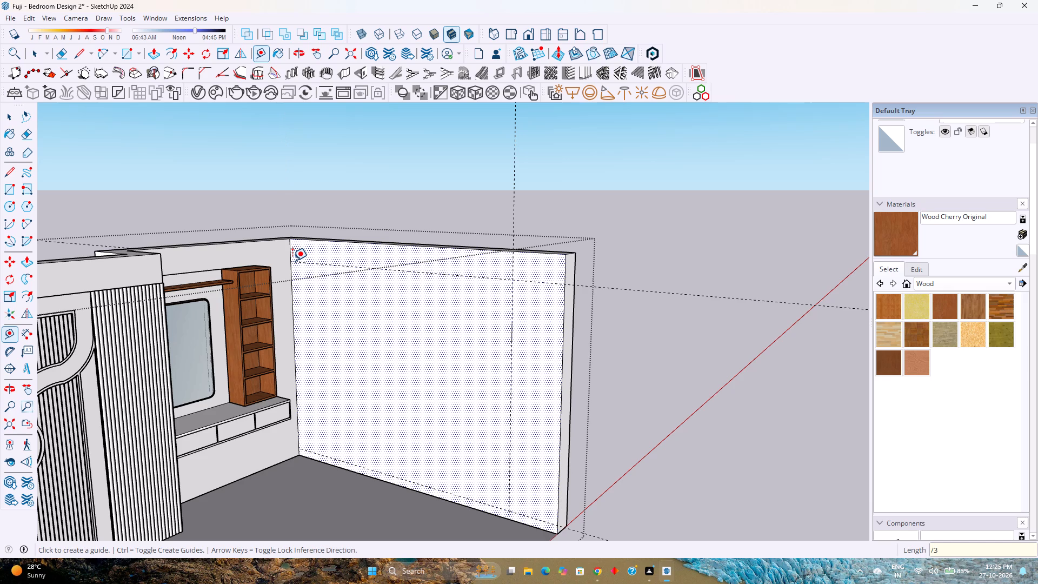
Place a vertical guide about 1' 6 3/8" from the inner wall corner, aligned along the green axis with the drawer unit's front corner.
scroll(292, 261, "down", 10)
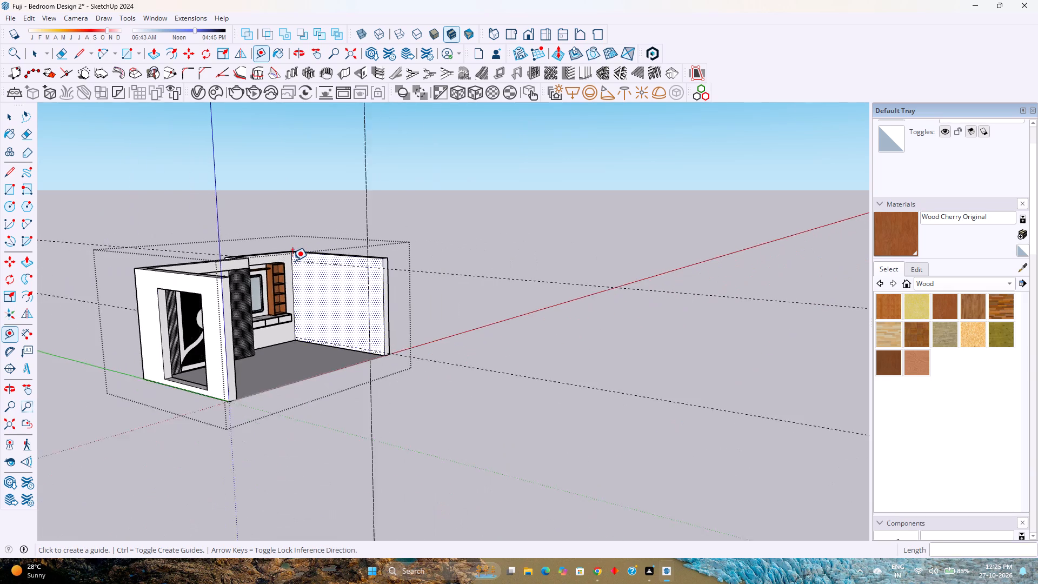
scroll(292, 261, "down", 1)
middle_click_drag(292, 261, 340, 338)
scroll(311, 273, "up", 9)
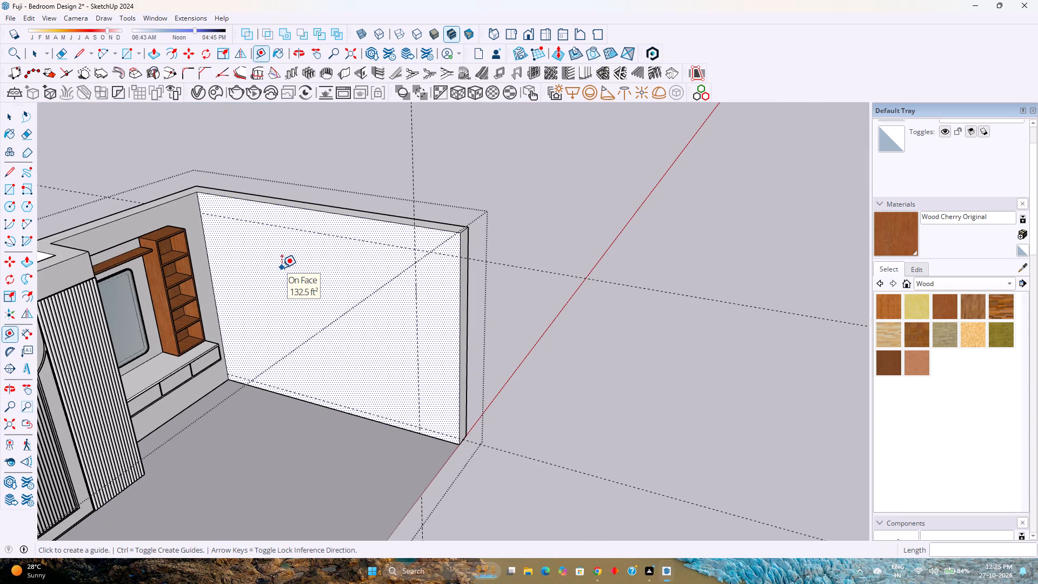
scroll(282, 268, "down", 6)
scroll(282, 268, "up", 5)
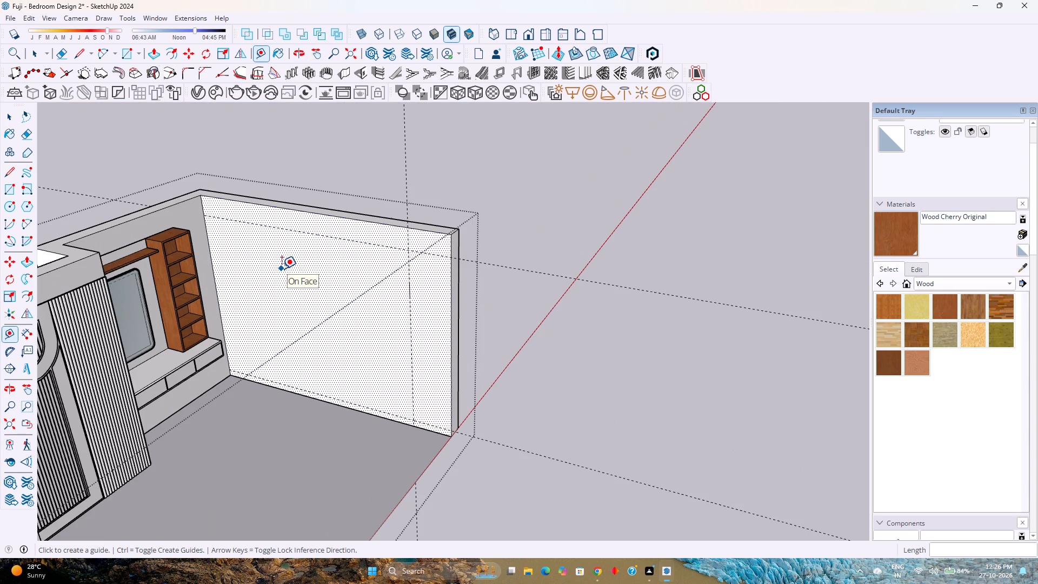
scroll(282, 270, "down", 4)
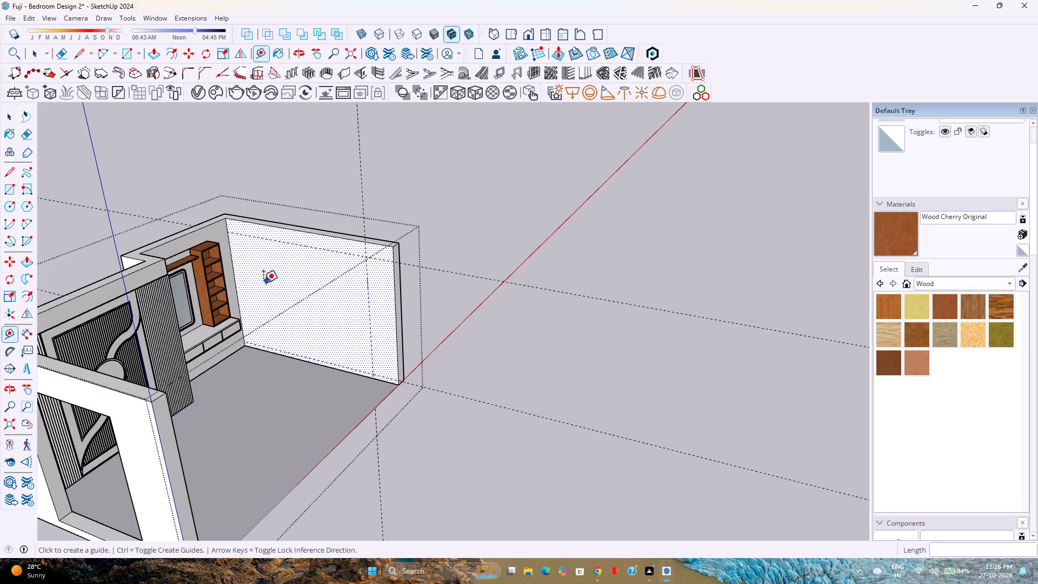
scroll(259, 287, "up", 6)
middle_click_drag(259, 287, 314, 264)
scroll(314, 264, "down", 1)
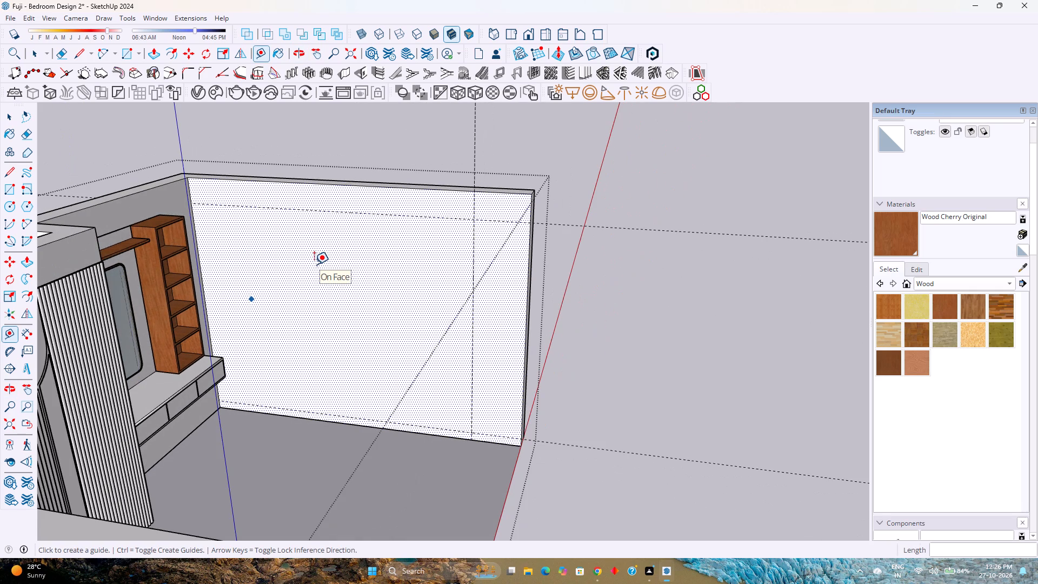
scroll(220, 331, "up", 2)
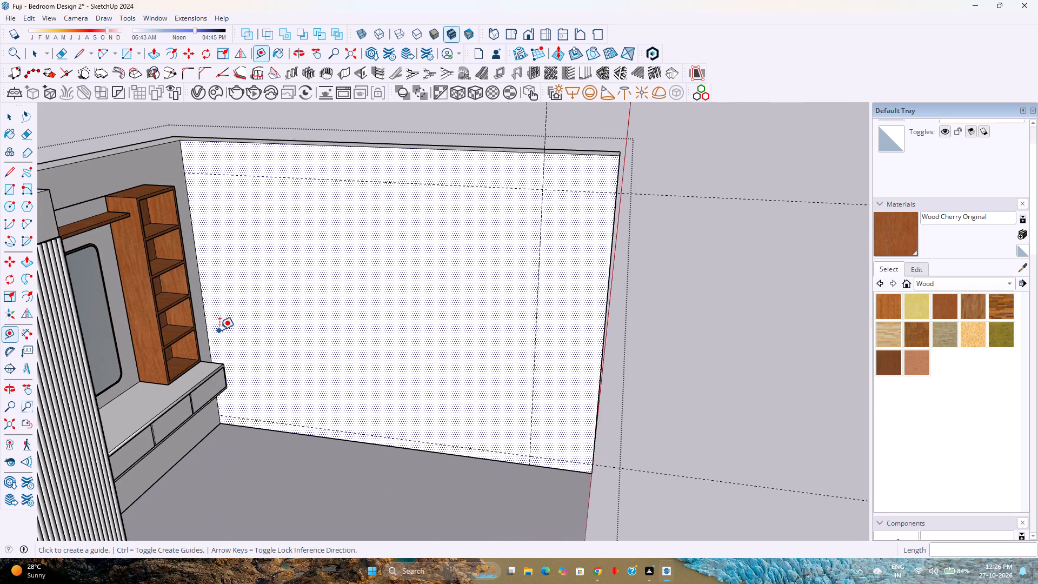
scroll(210, 309, "up", 1)
left_click(201, 274)
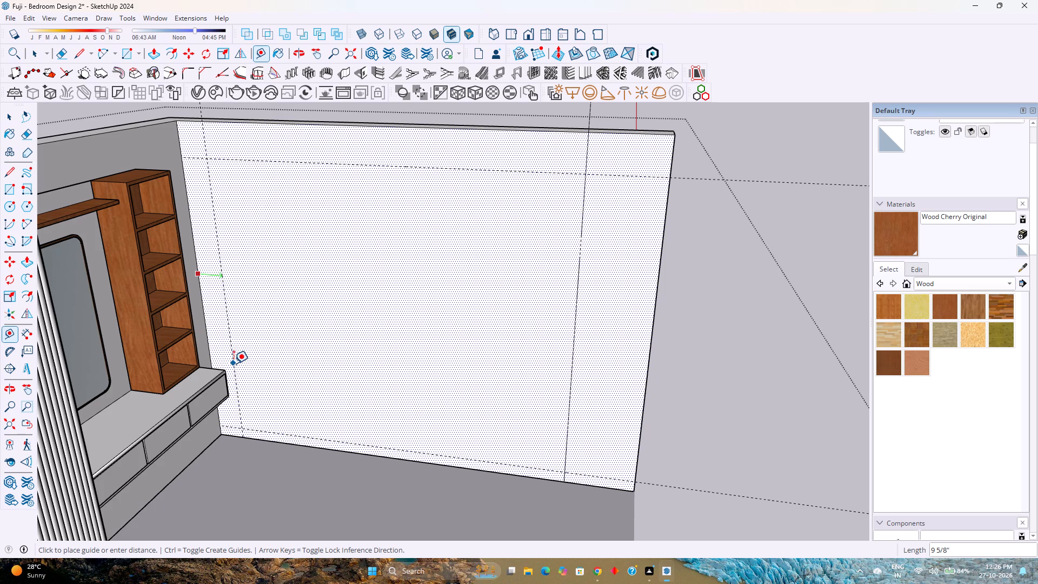
key("Left")
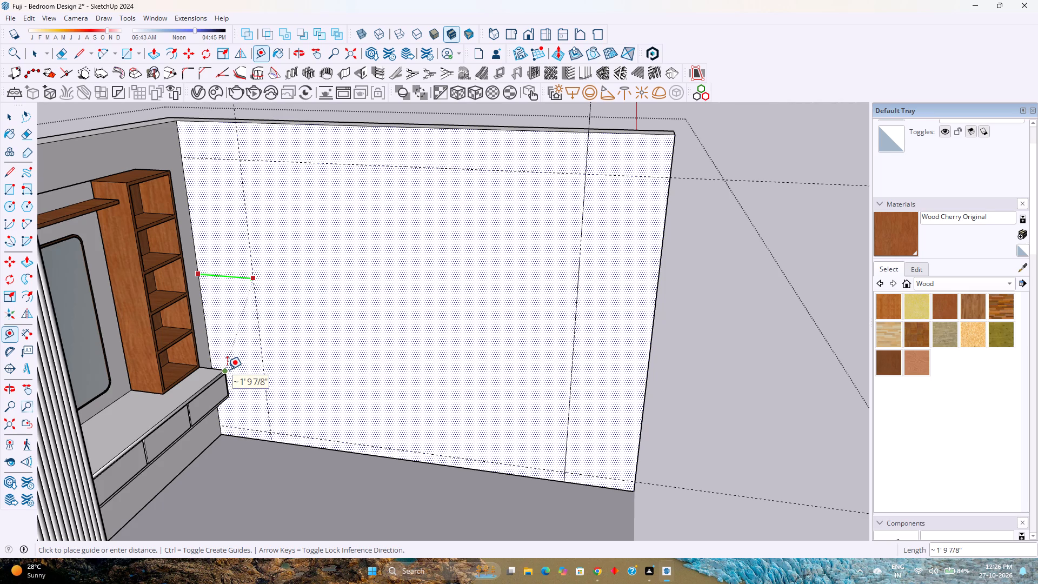
scroll(227, 369, "up", 14)
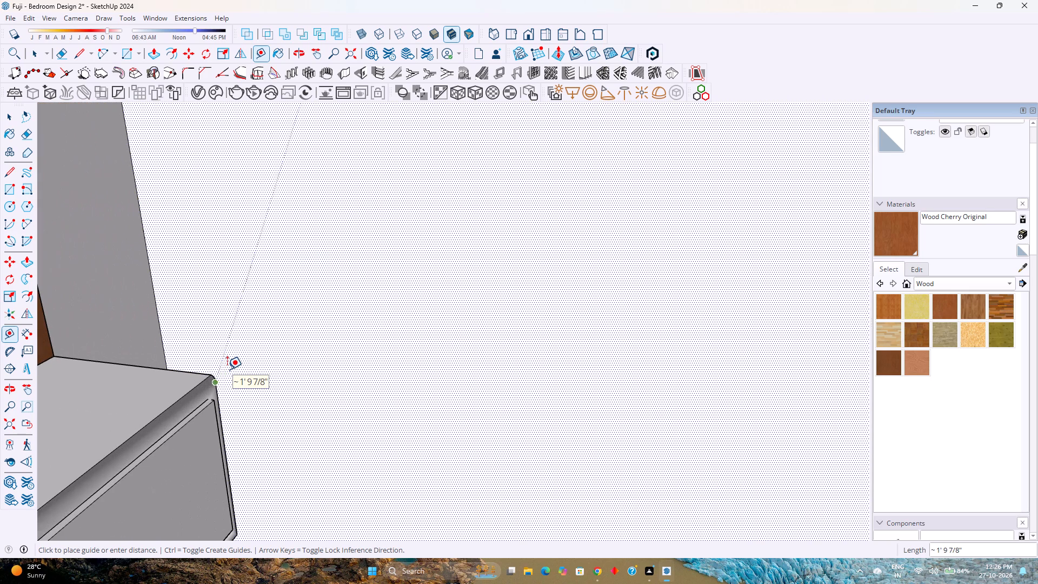
left_click(213, 404)
Place a vertical guide 1'10" from the guide aligned with the drawer unit's front corner, towards the wall's free edge.
scroll(258, 384, "down", 5)
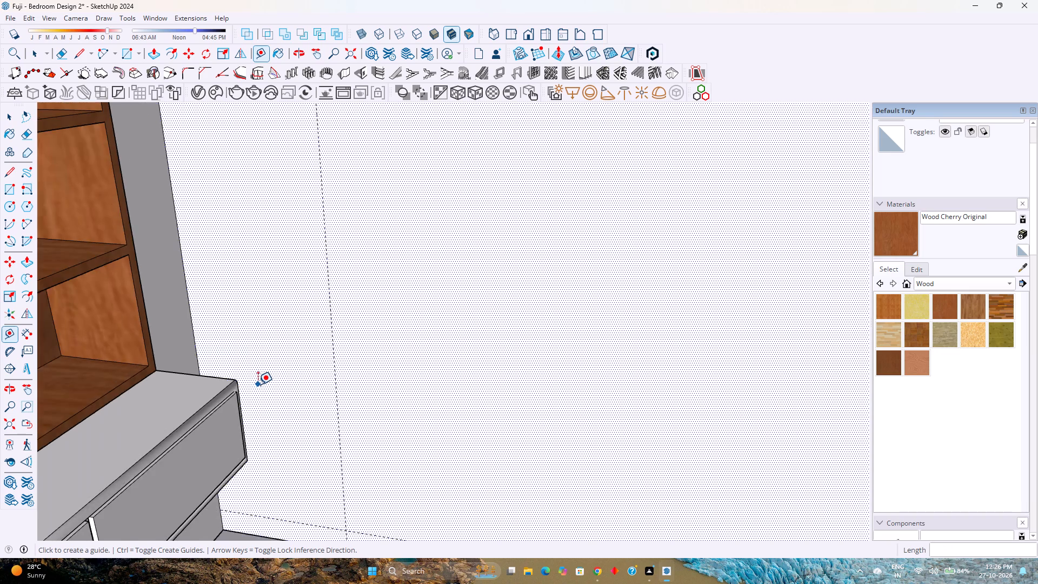
scroll(258, 384, "down", 12)
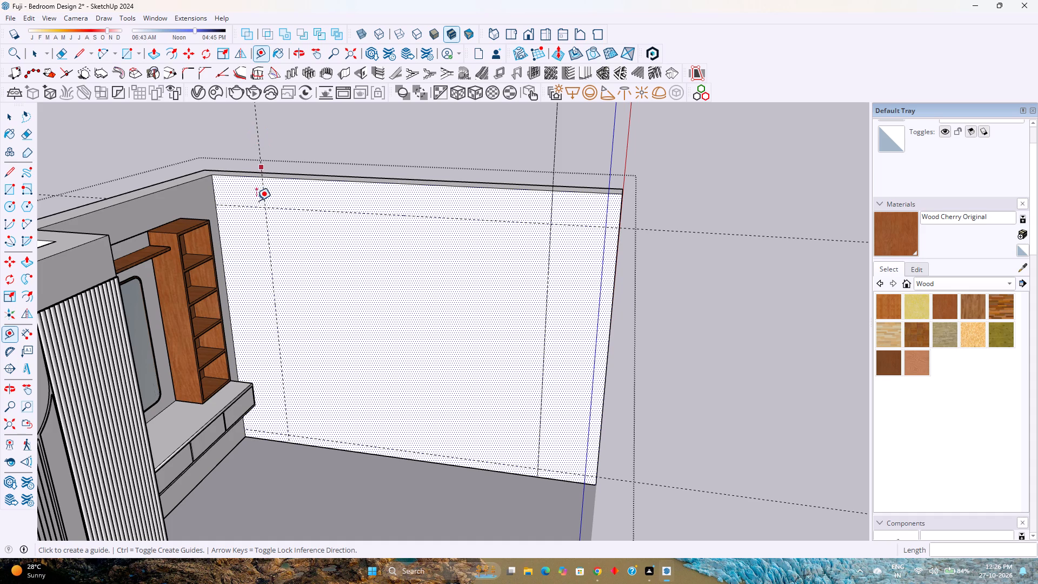
left_click(274, 274)
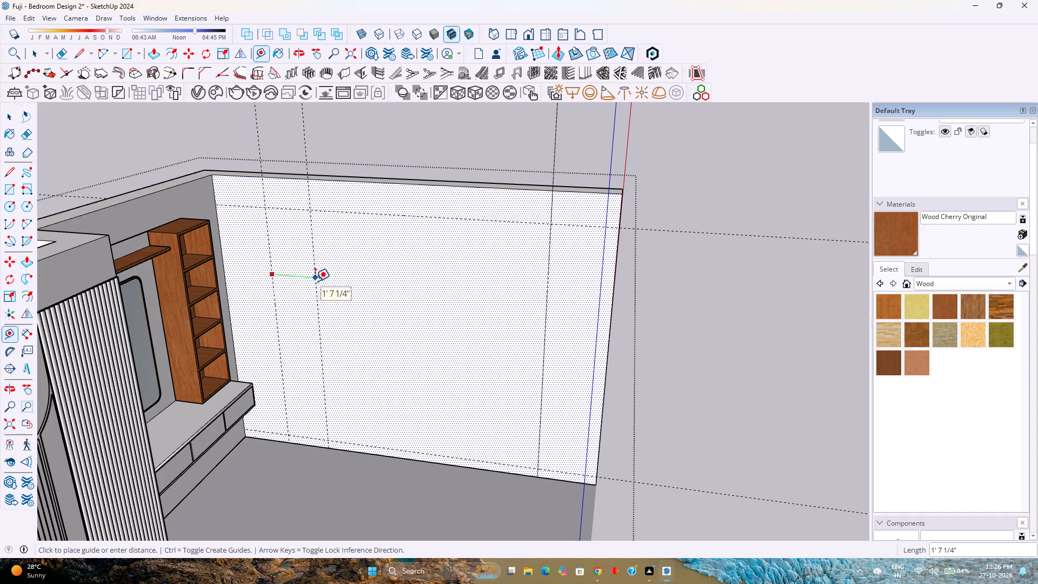
type("1'")
type("10")
key("shift+quotedbl")
key("Return")
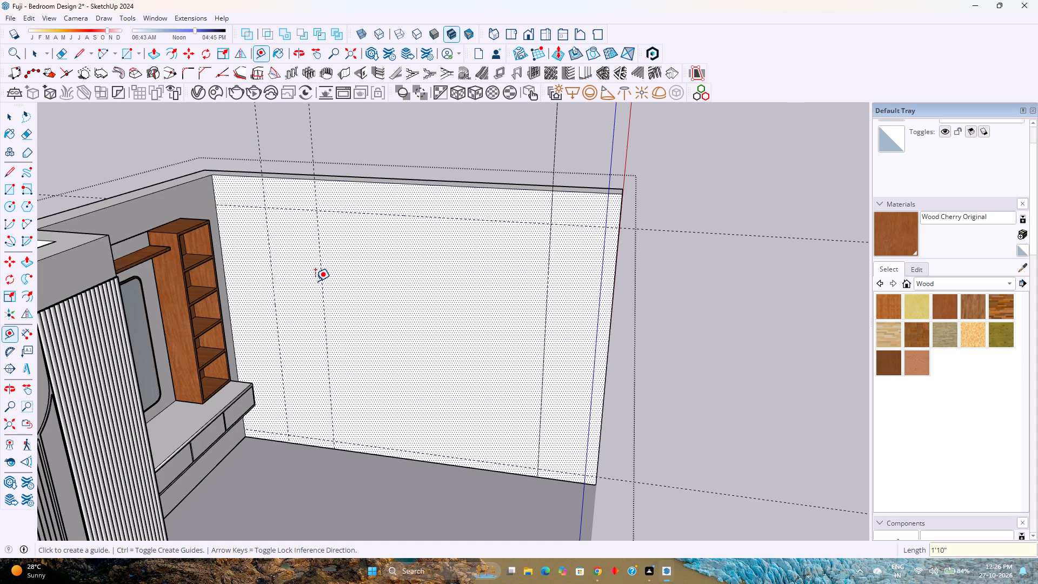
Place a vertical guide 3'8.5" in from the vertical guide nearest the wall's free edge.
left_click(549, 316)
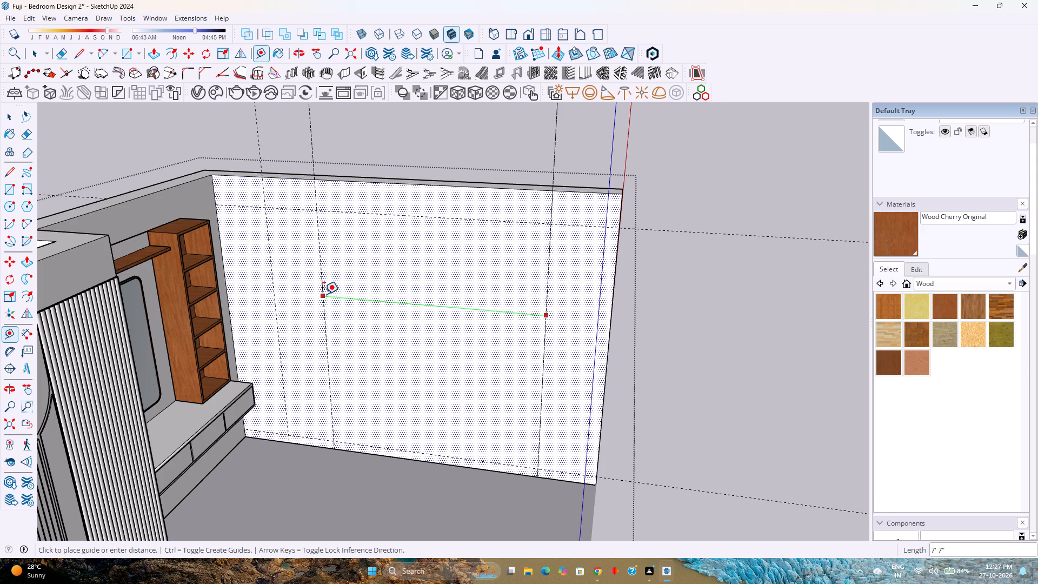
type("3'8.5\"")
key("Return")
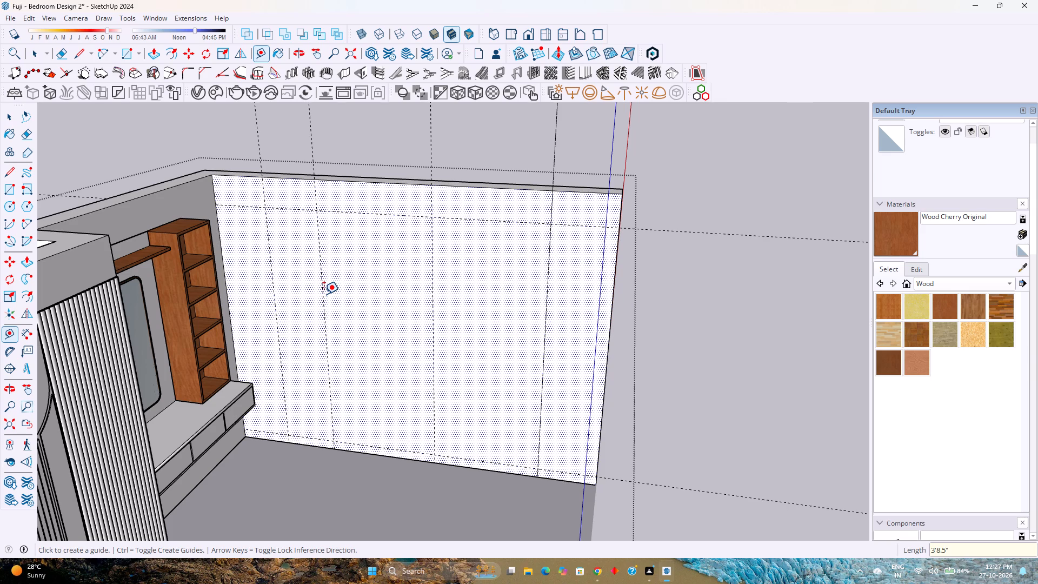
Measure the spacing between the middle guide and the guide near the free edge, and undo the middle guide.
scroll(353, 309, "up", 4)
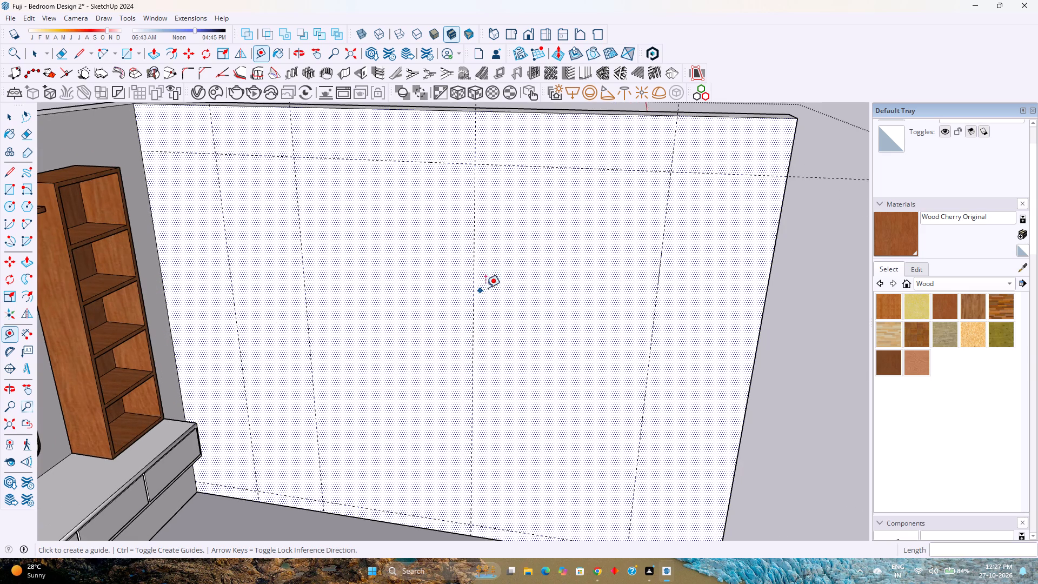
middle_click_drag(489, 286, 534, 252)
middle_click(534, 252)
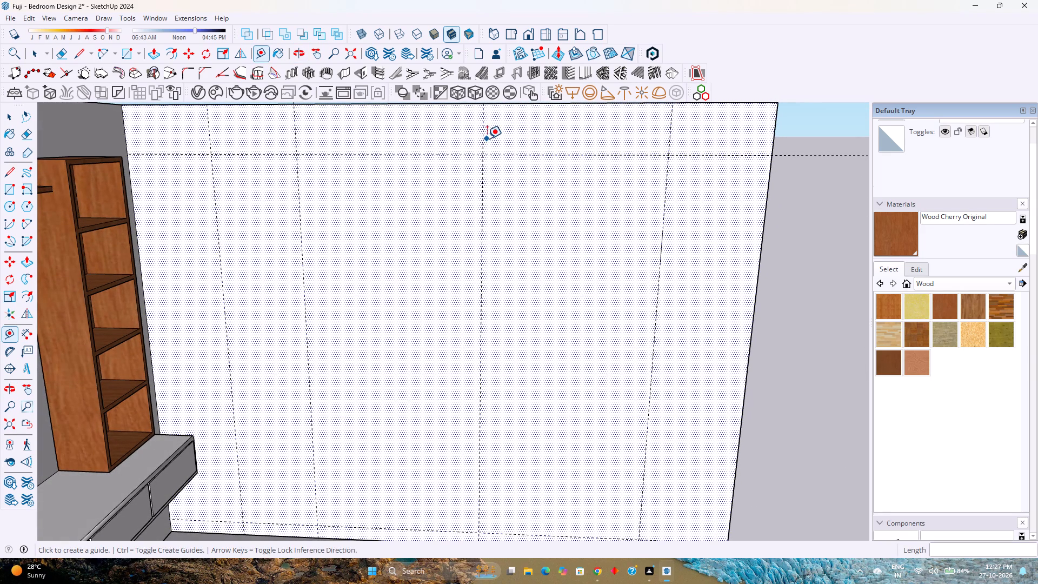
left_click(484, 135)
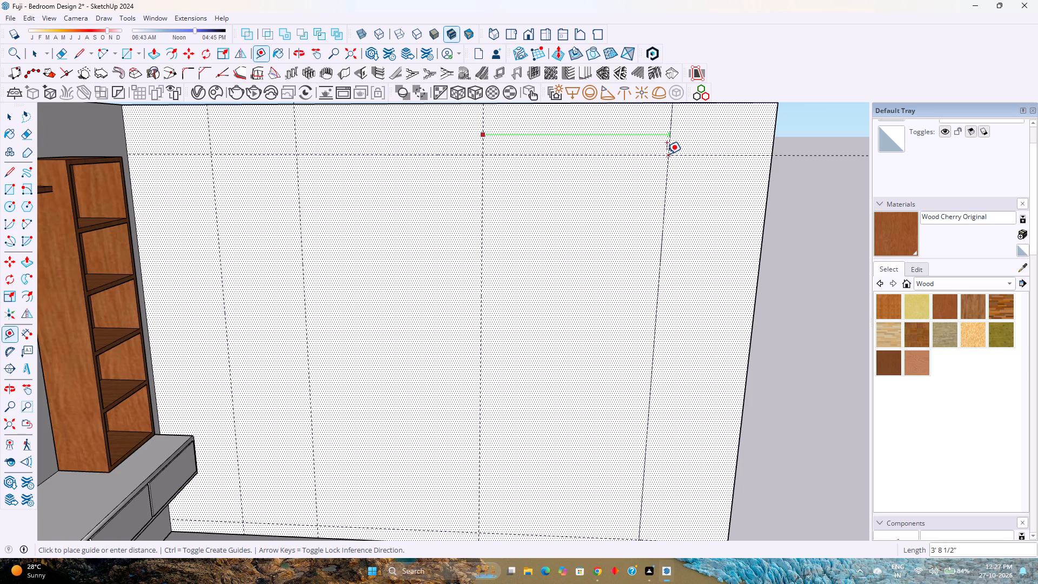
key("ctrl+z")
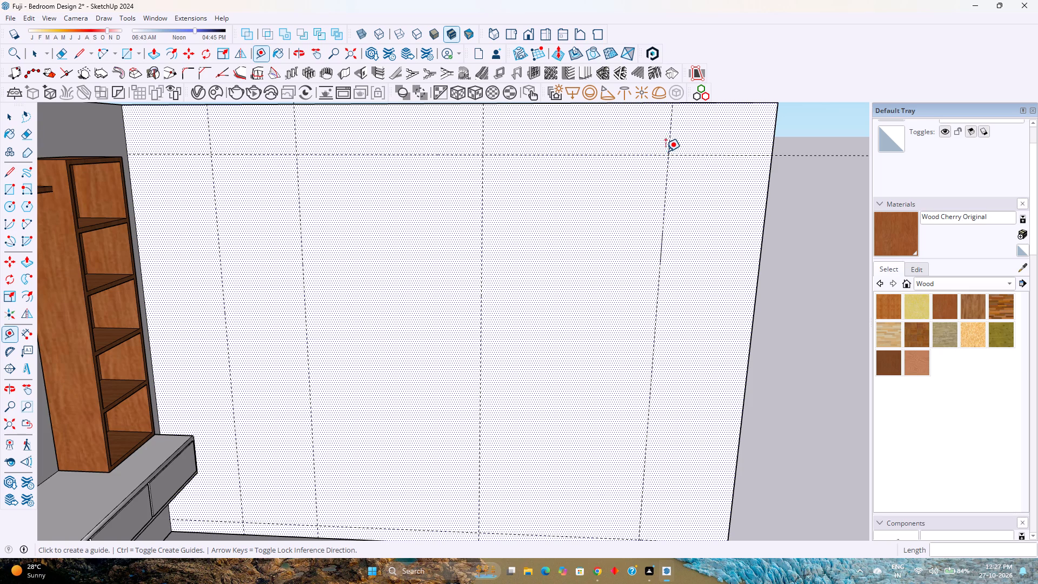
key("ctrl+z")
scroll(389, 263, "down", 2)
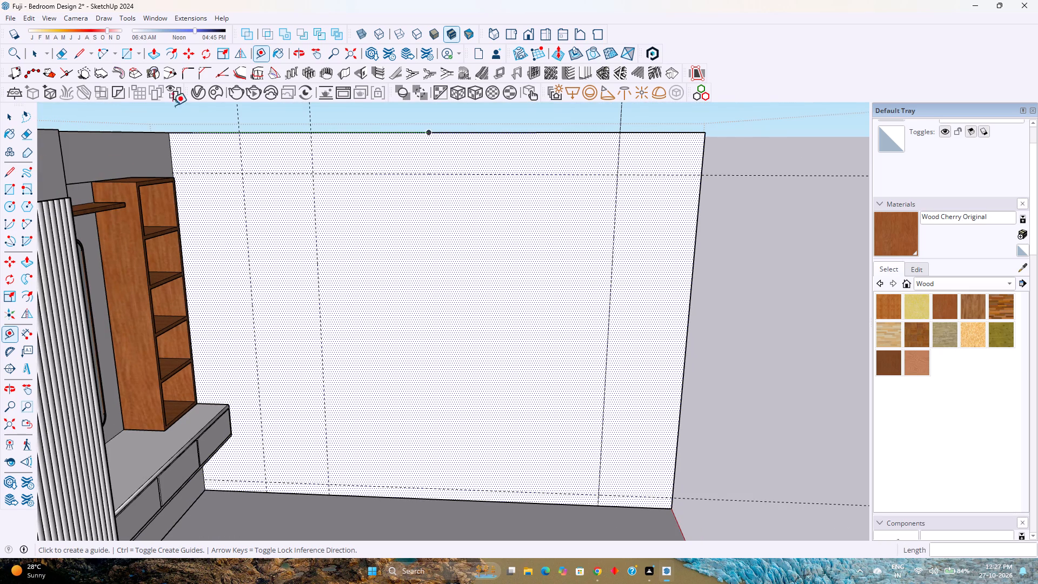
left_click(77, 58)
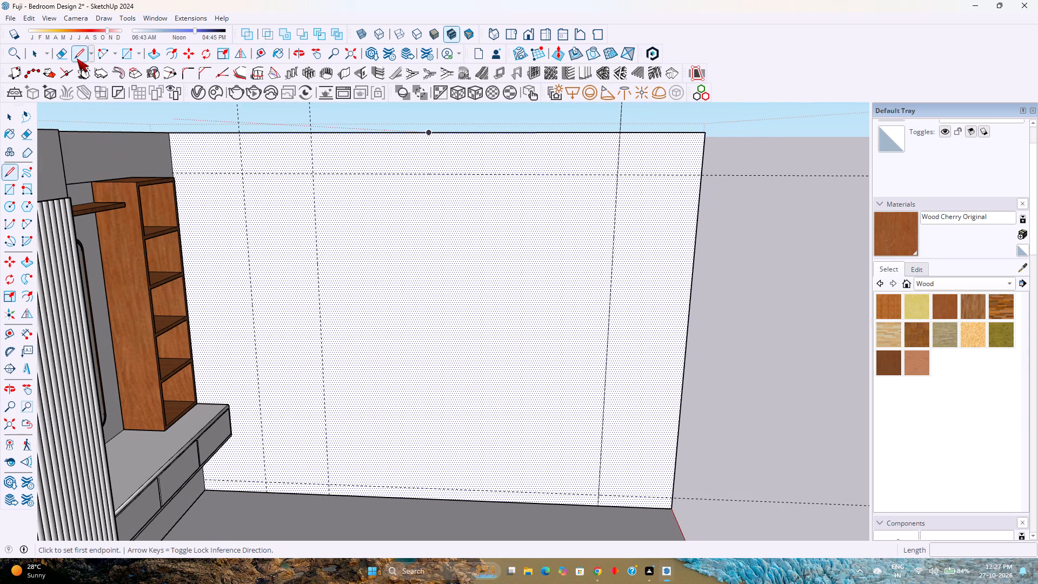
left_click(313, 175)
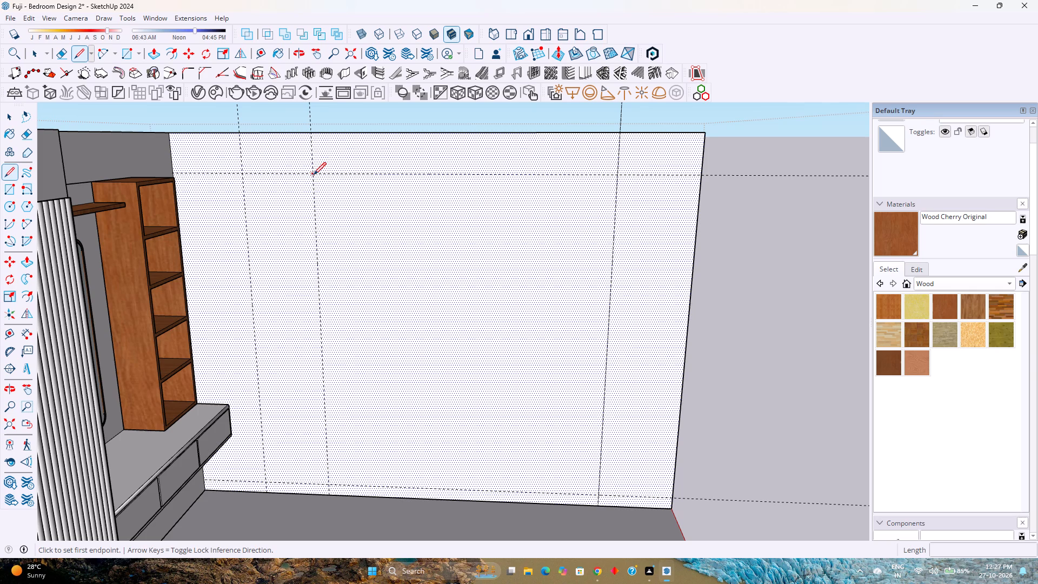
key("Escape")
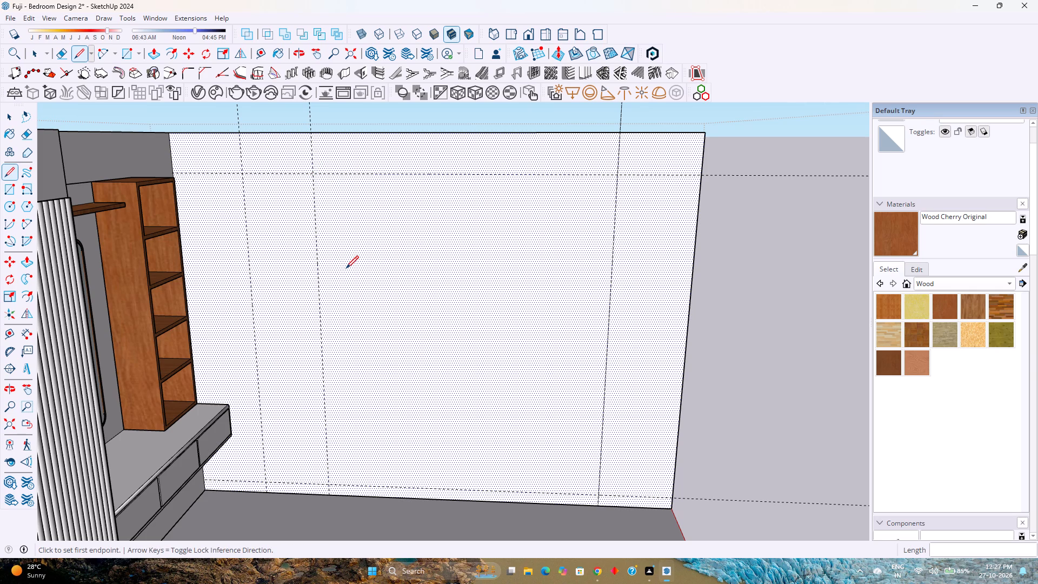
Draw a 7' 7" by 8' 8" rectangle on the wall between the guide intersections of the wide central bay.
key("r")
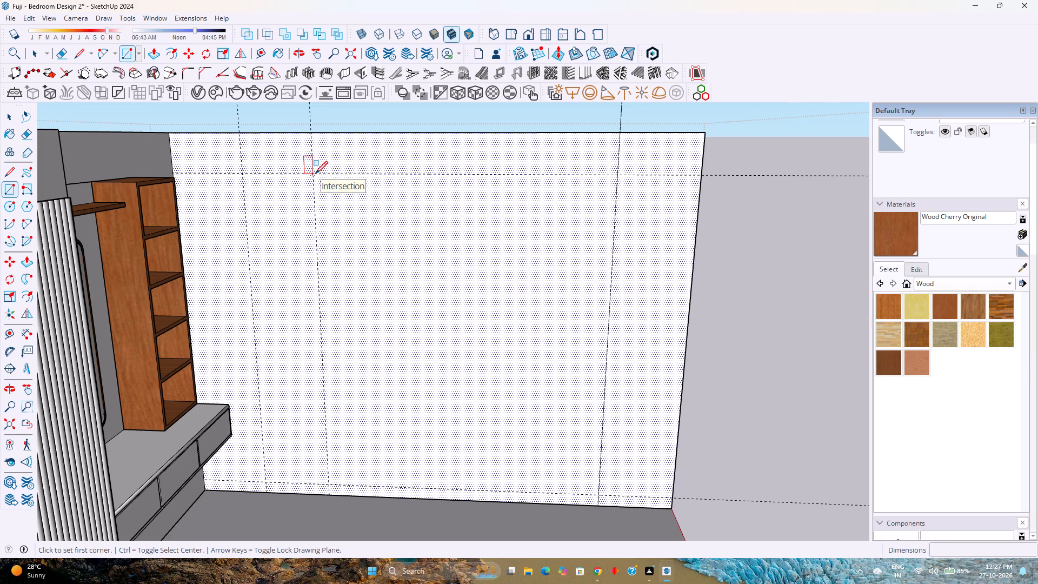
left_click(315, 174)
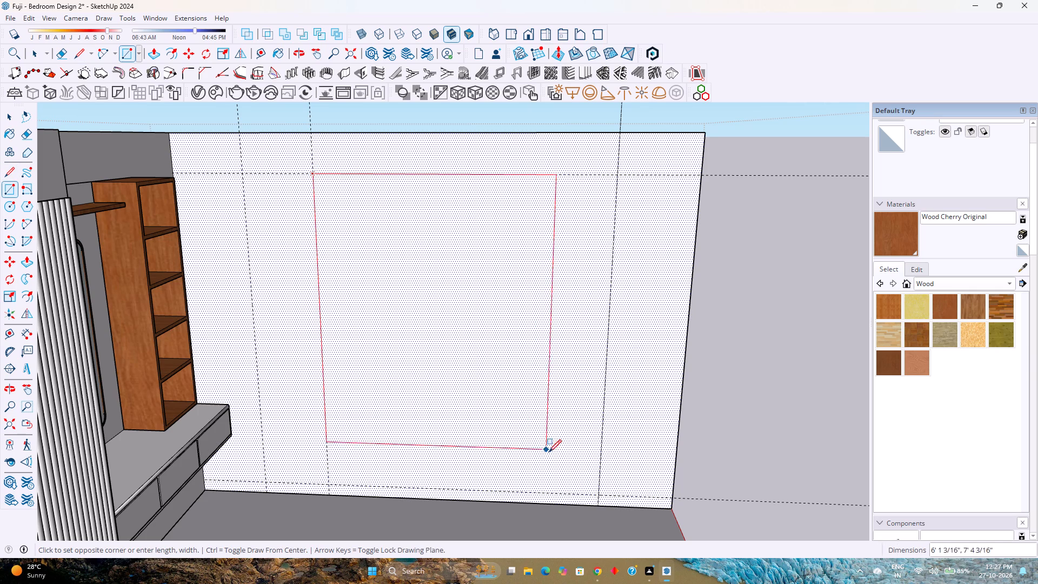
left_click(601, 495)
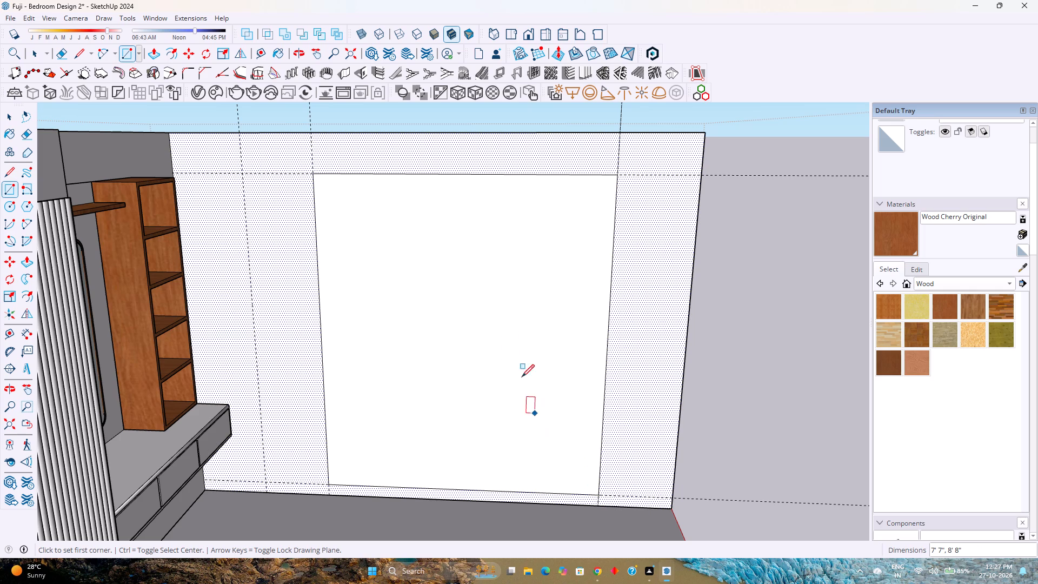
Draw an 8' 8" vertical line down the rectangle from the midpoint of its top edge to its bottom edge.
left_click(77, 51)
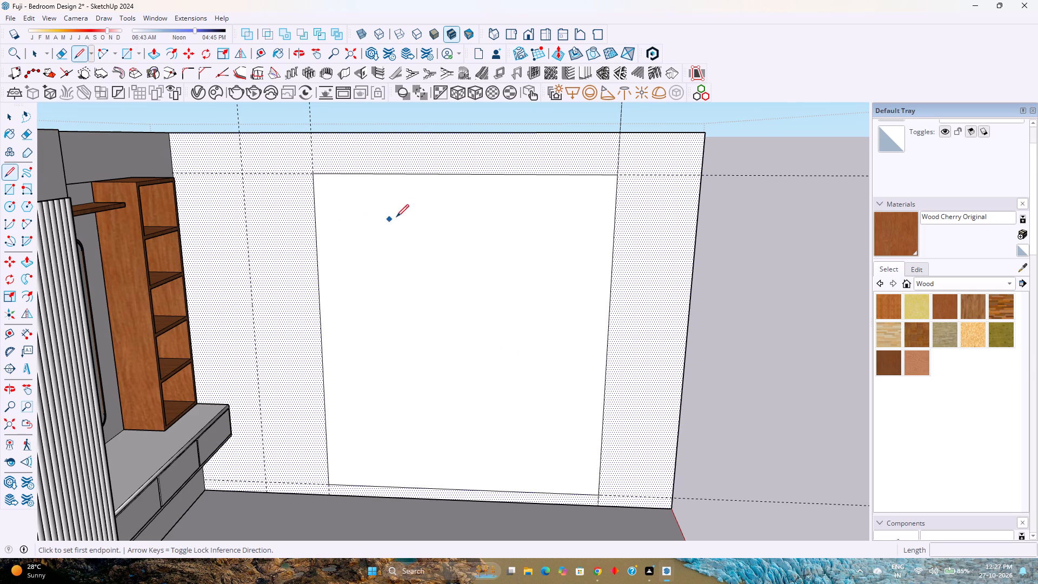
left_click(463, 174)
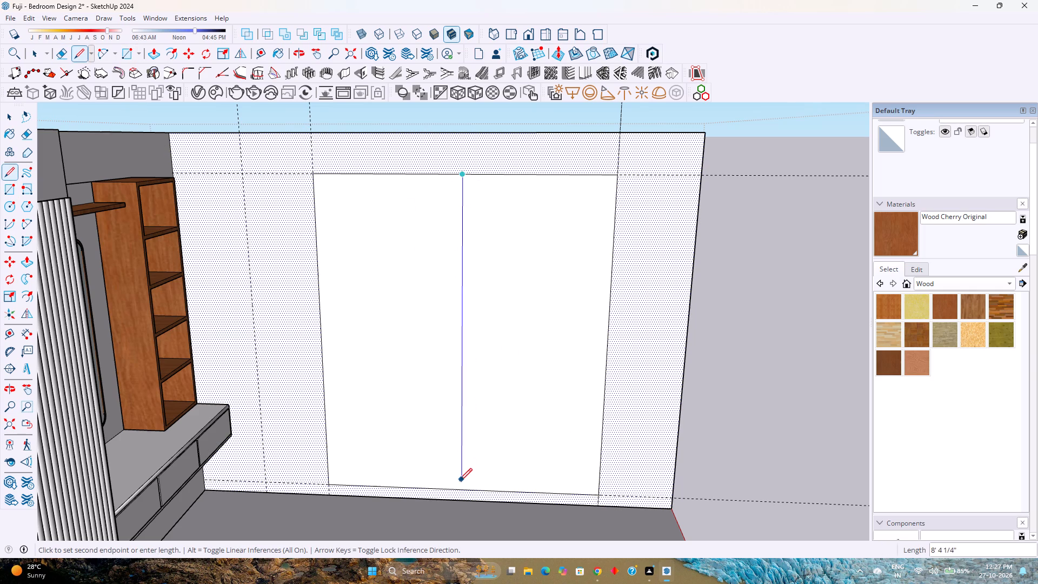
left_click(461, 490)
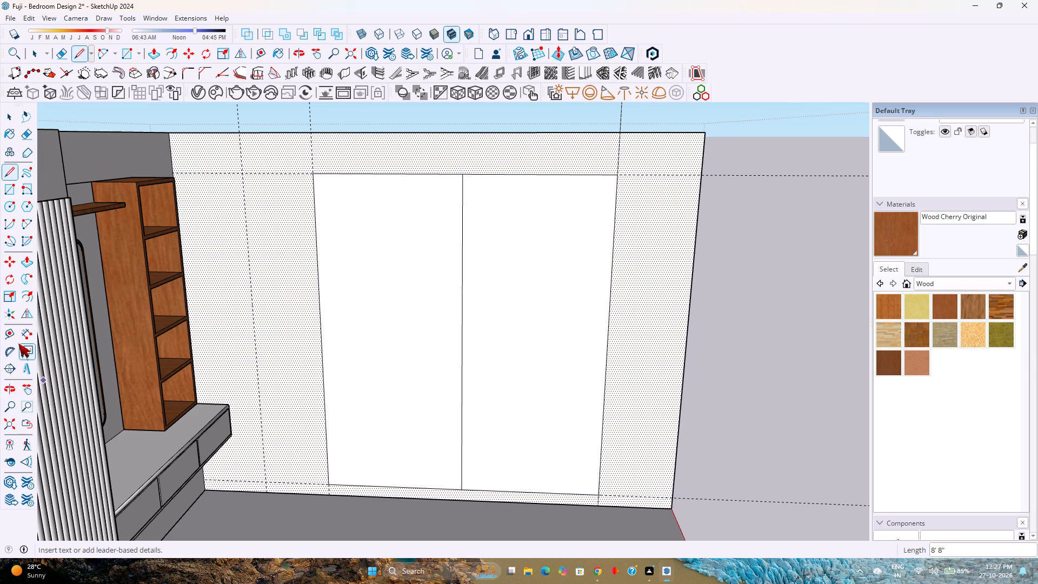
Check the widths of the rectangle's two halves along its top edge with the Dimension tool, without placing dimensions.
left_click(18, 332)
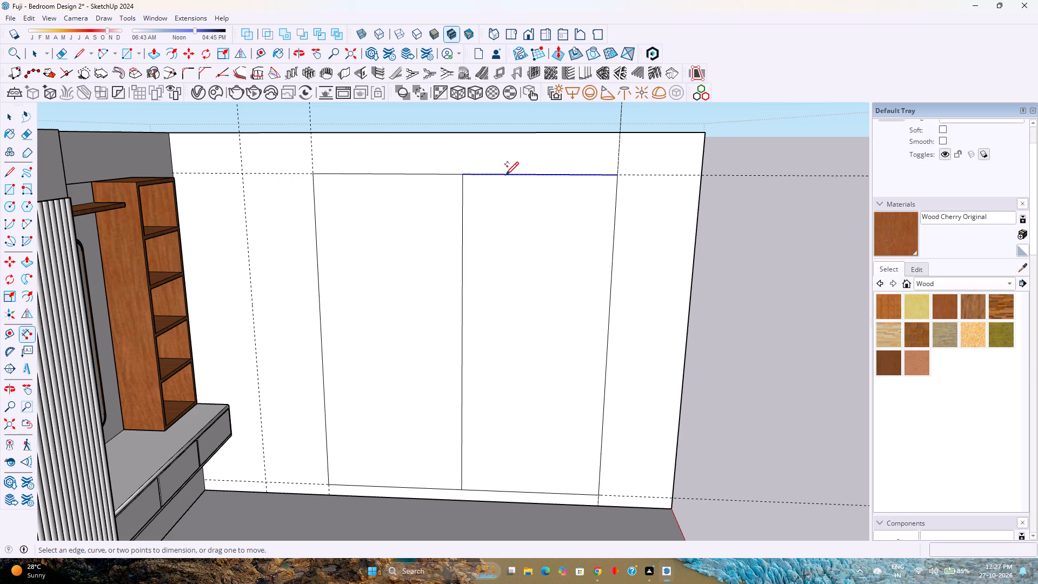
left_click(505, 174)
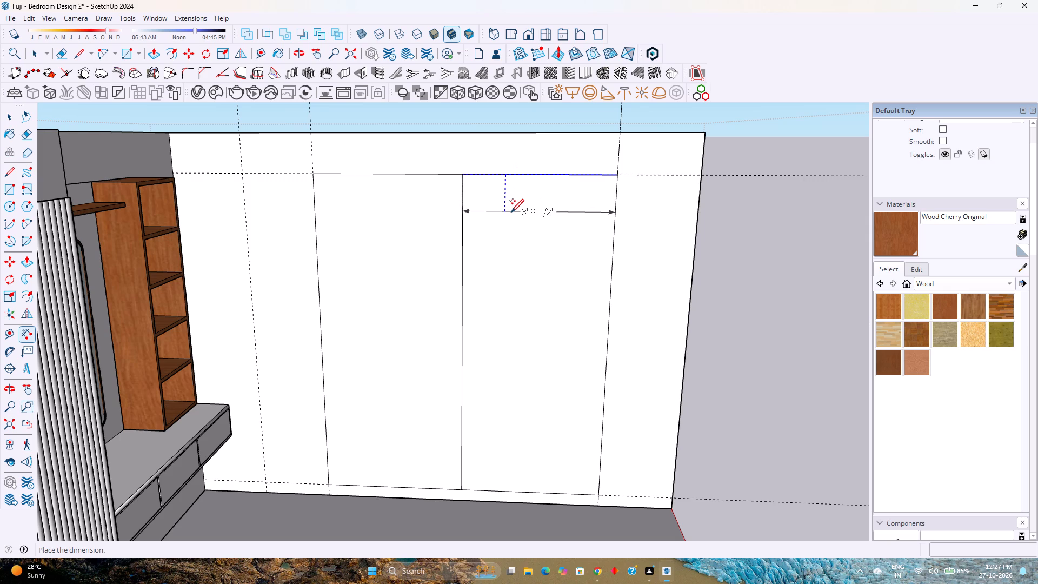
key("Escape")
left_click(414, 174)
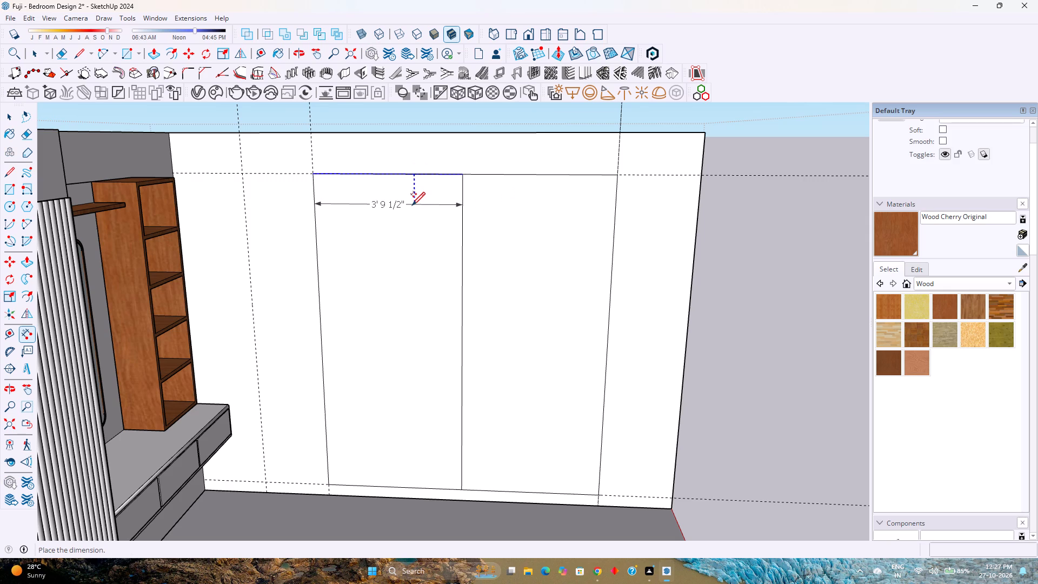
key("Escape")
key("space")
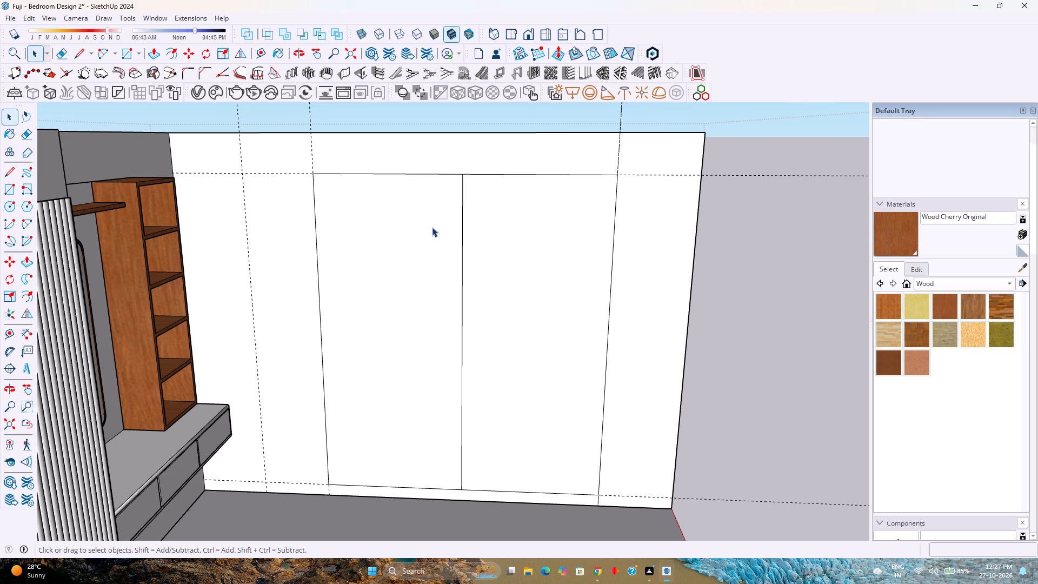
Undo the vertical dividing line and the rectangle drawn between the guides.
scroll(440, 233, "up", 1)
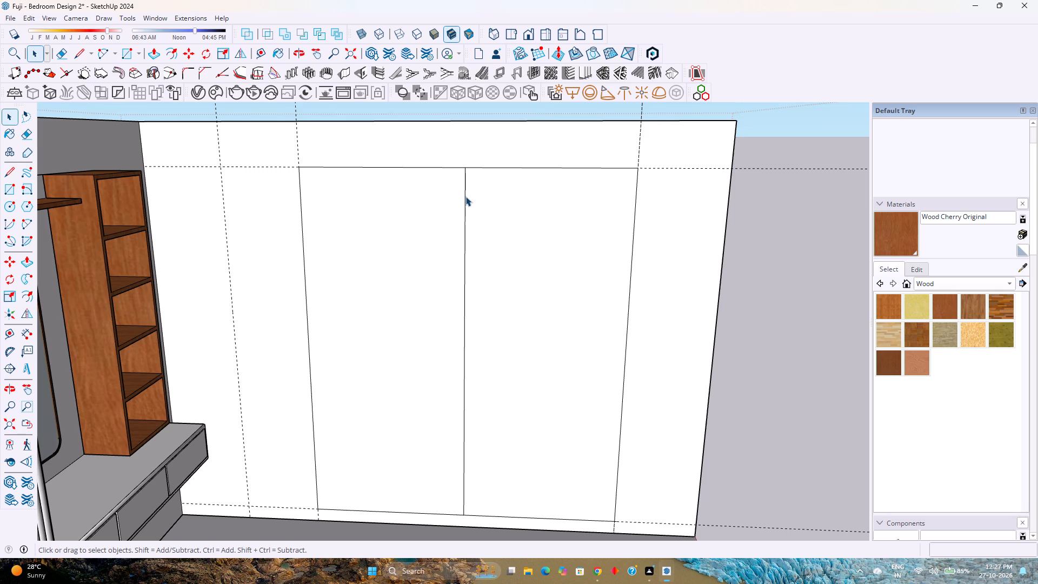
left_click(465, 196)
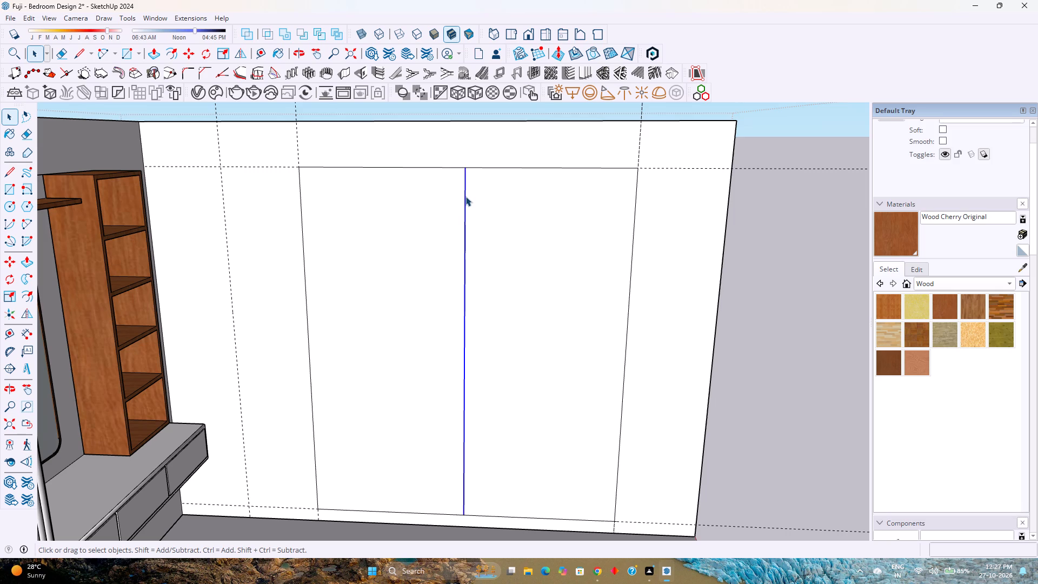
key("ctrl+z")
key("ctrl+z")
Draw an 8' 8" by 11' 3" rectangle on the wall from the inner corner to the guide near the free edge, between the horizontal guides.
scroll(473, 246, "down", 3)
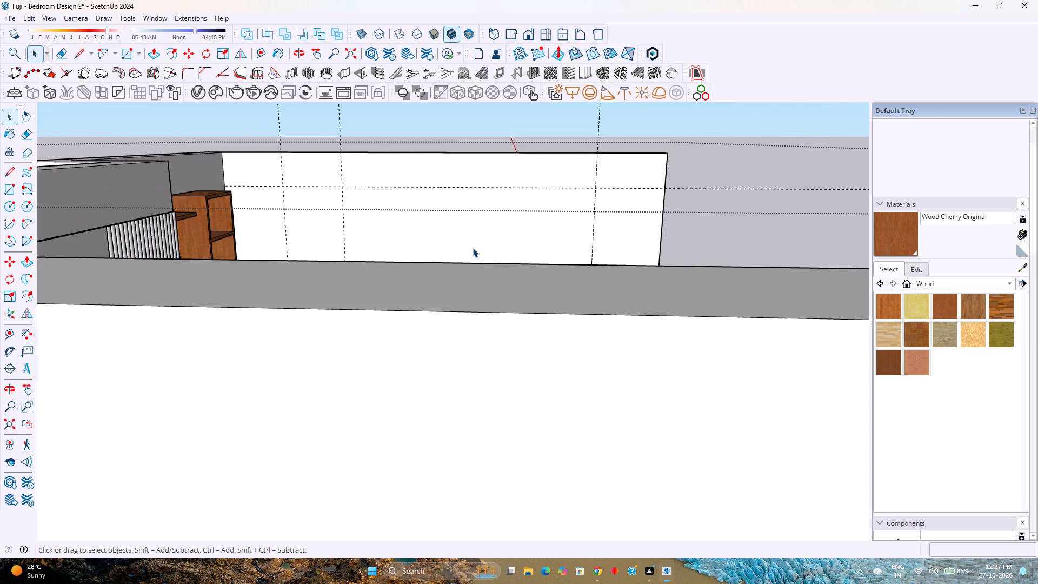
scroll(465, 243, "up", 1)
middle_click_drag(465, 243, 368, 284)
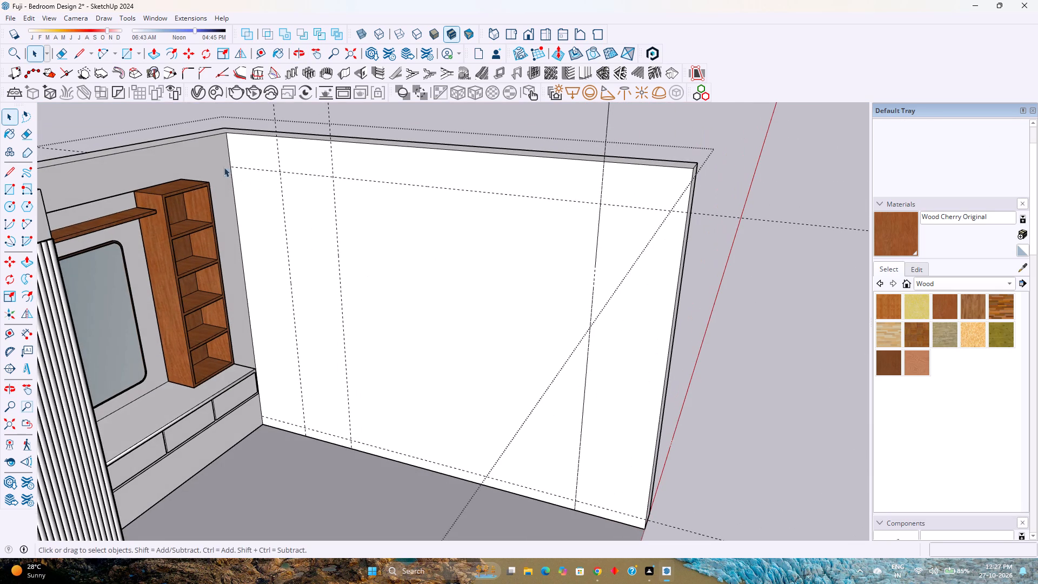
left_click(122, 58)
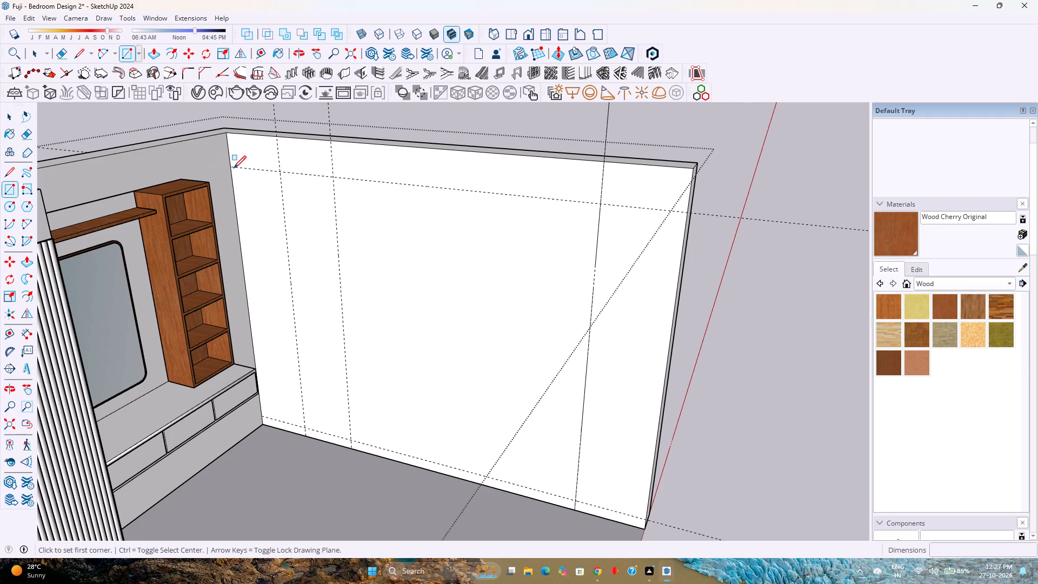
left_click(232, 166)
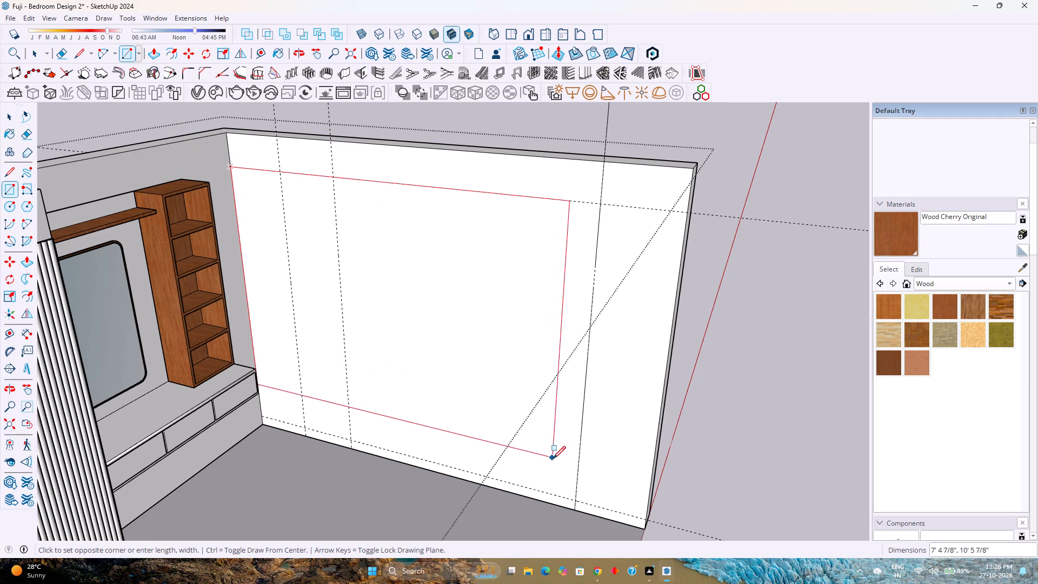
left_click(575, 499)
key("space")
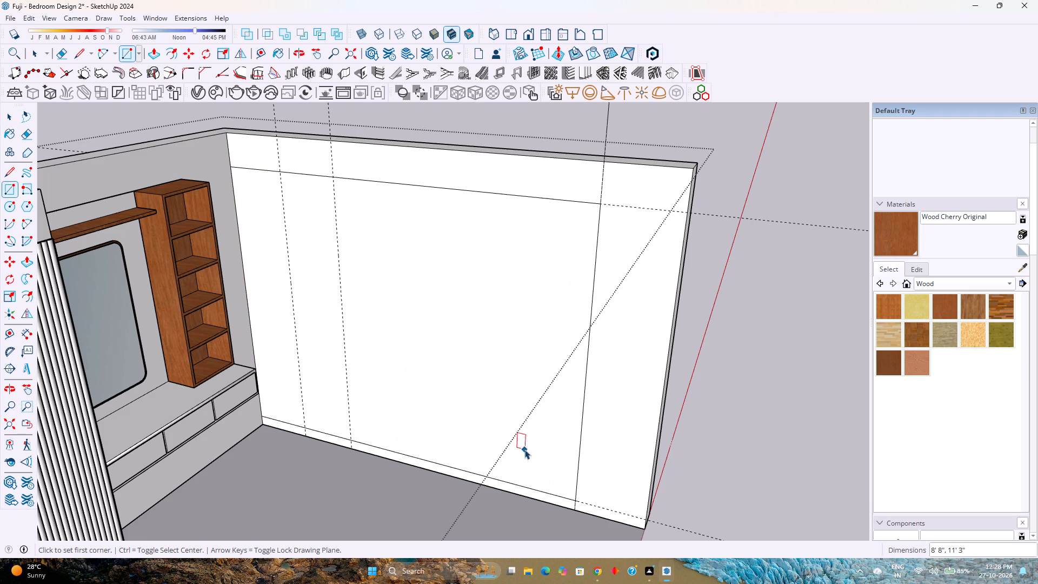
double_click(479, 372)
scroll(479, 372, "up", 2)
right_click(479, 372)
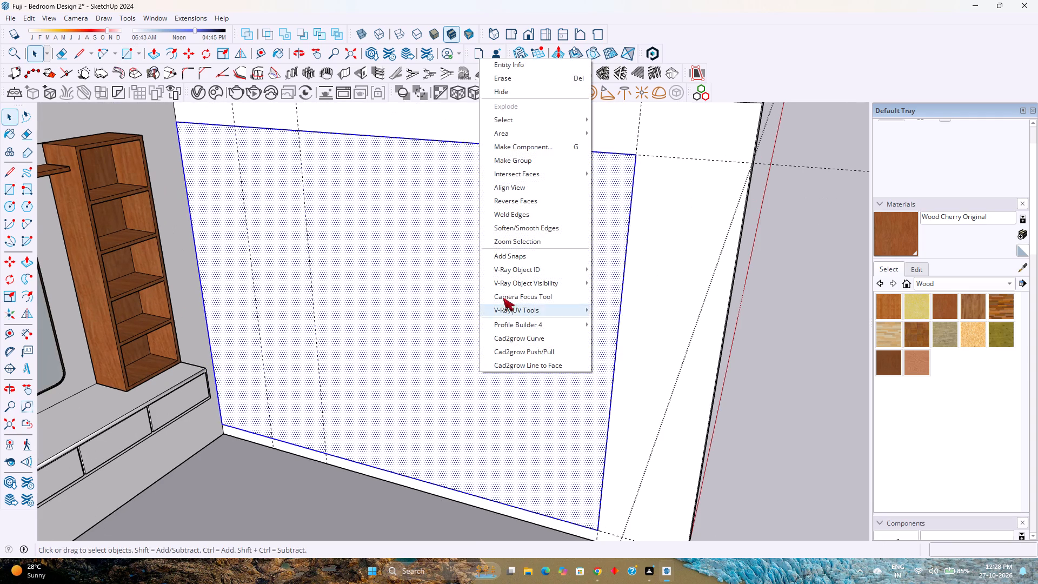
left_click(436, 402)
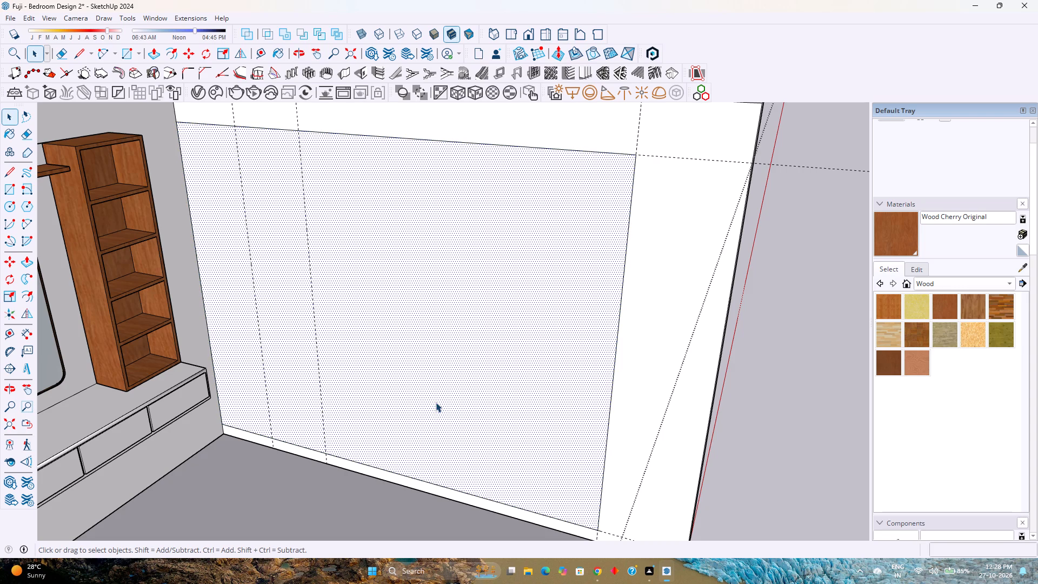
Copy the rectangle with its edges about 14' 1" along the wall's direction, placing it clear of the wall's free end.
double_click(435, 402)
key("m")
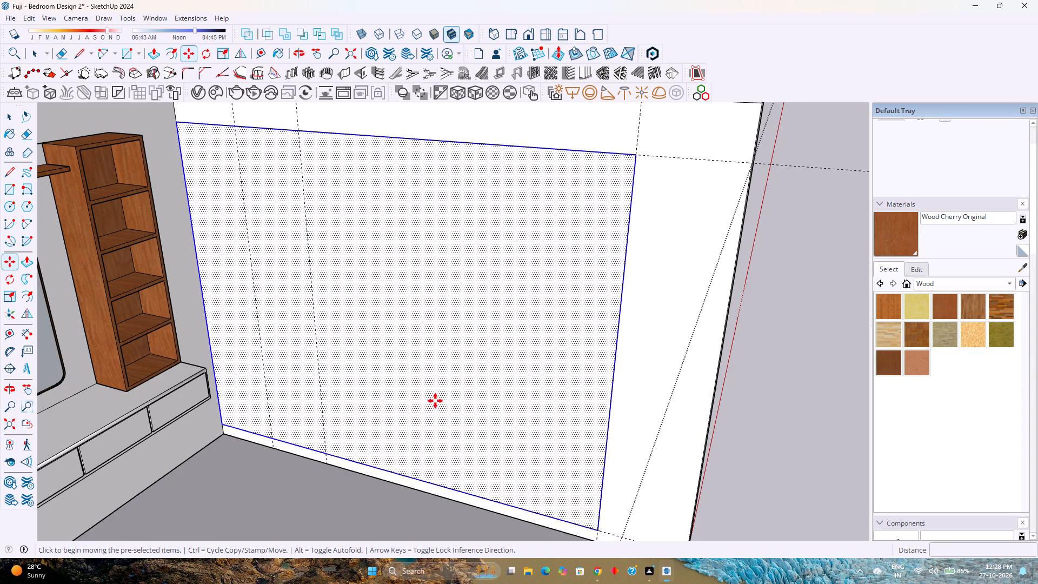
scroll(435, 401, "down", 5)
left_click(536, 478)
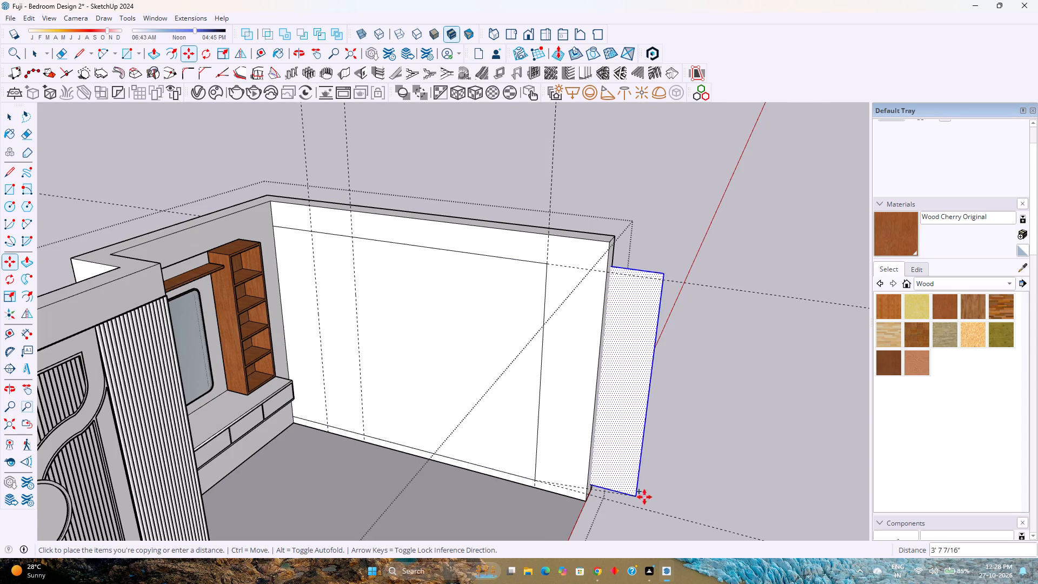
scroll(653, 498, "down", 4)
middle_click_drag(642, 487, 587, 432, "shift")
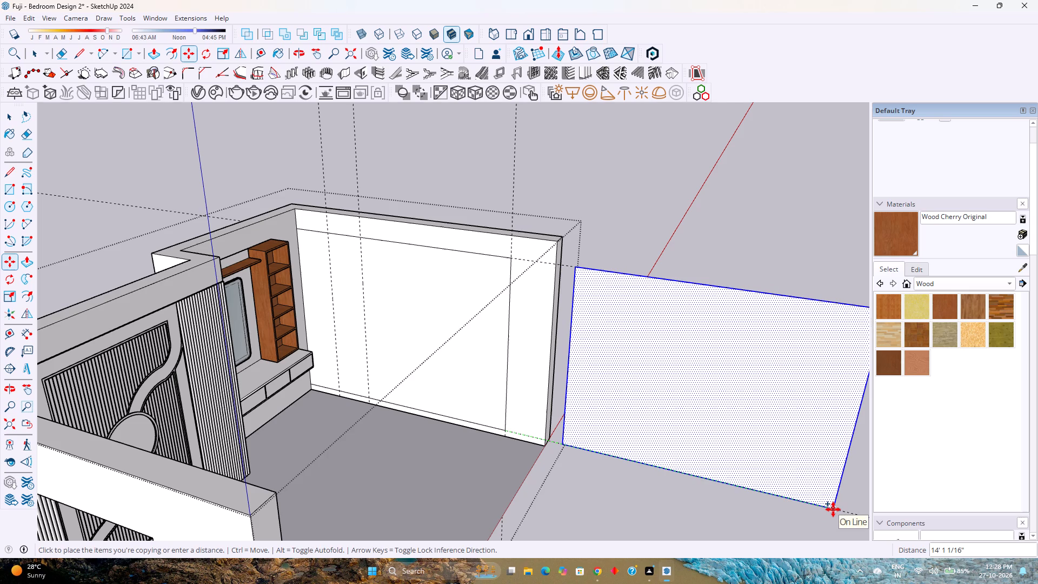
left_click(833, 509)
key("space")
Delete the original rectangle's bottom, vertical and top edges from the wall face.
scroll(490, 390, "up", 1)
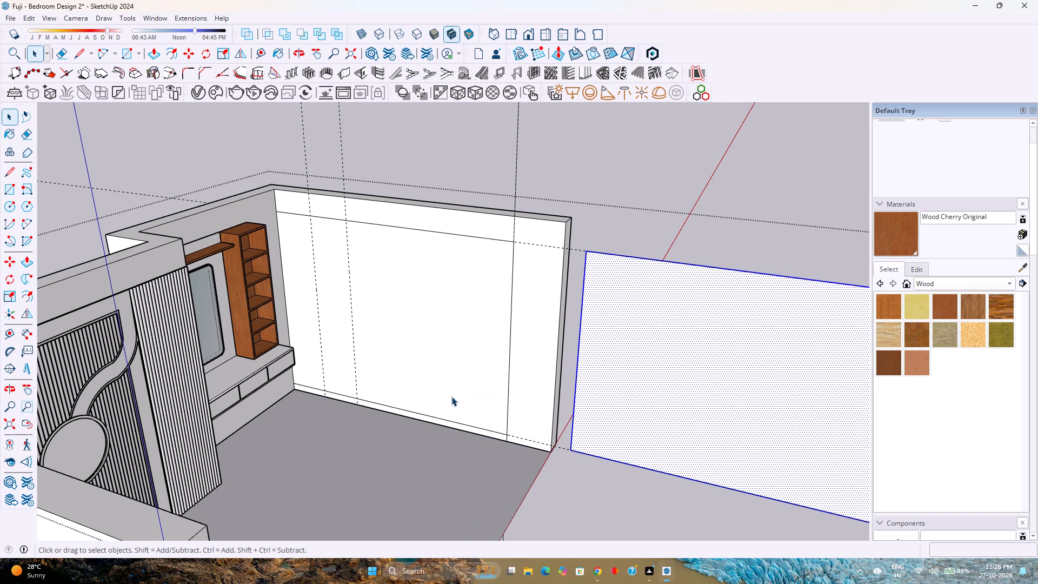
left_click(436, 417)
key("Delete")
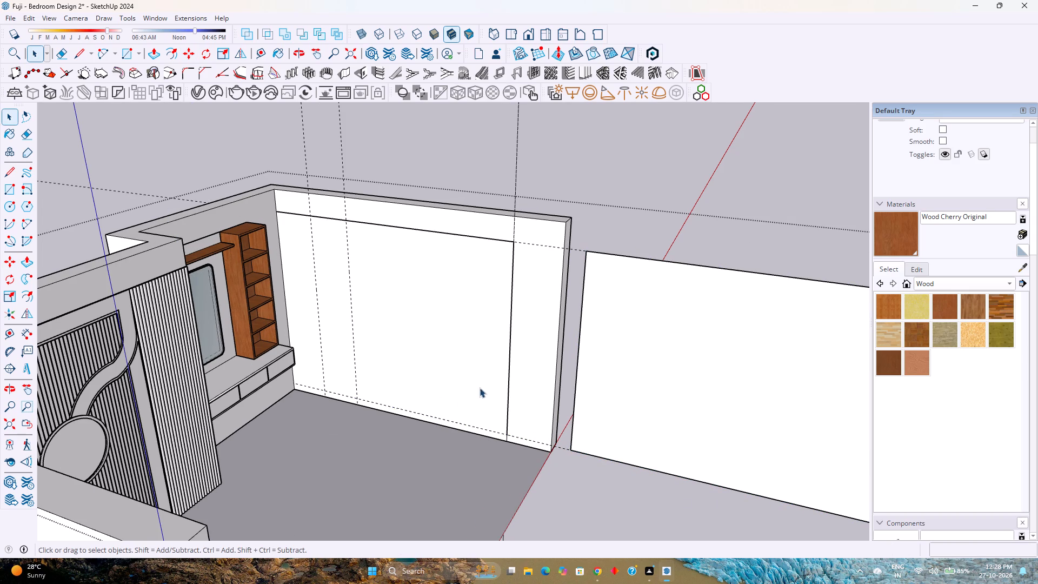
left_click(510, 366)
key("Delete")
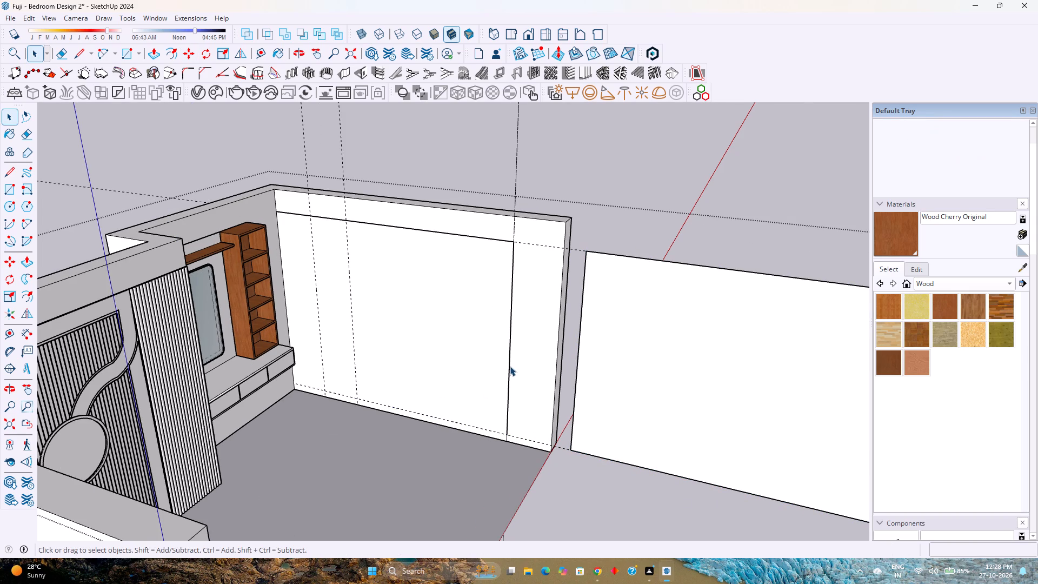
left_click(510, 366)
key("Delete")
left_click(484, 237)
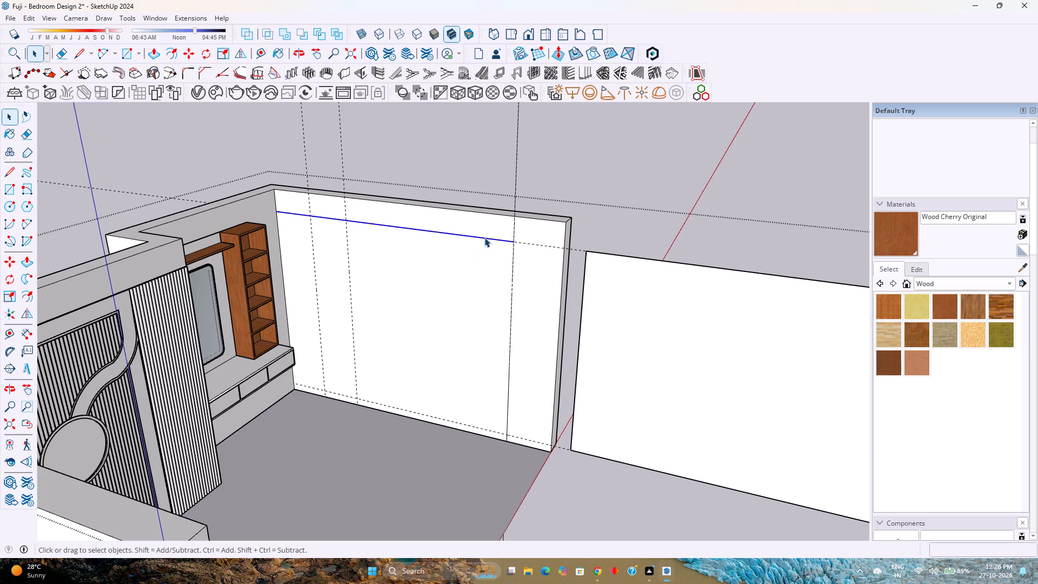
key("Delete")
Make the copied rectangle beside the wall a group.
scroll(485, 326, "down", 2)
double_click(602, 349)
right_click(602, 349)
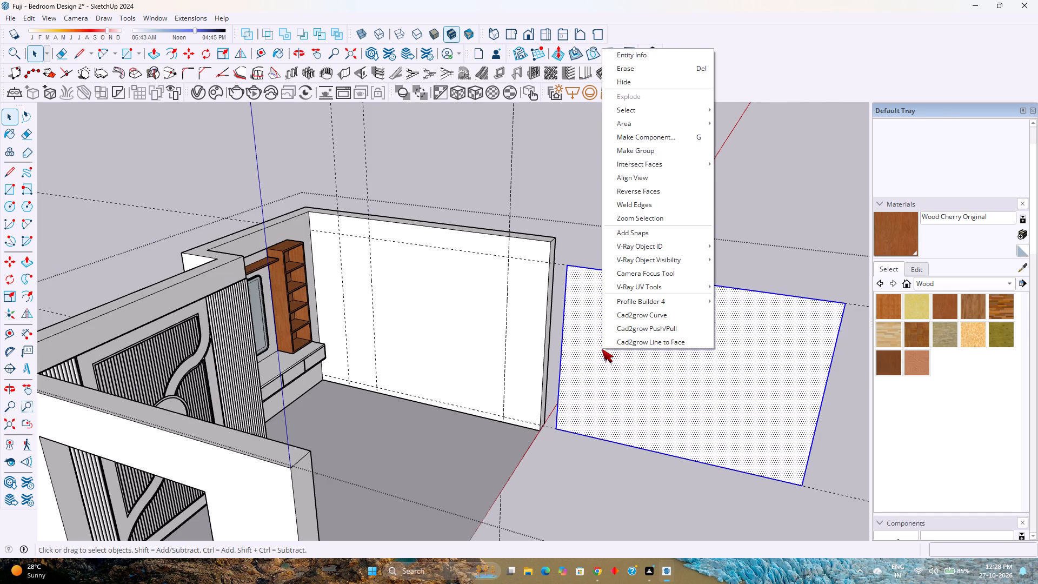
left_click(660, 149)
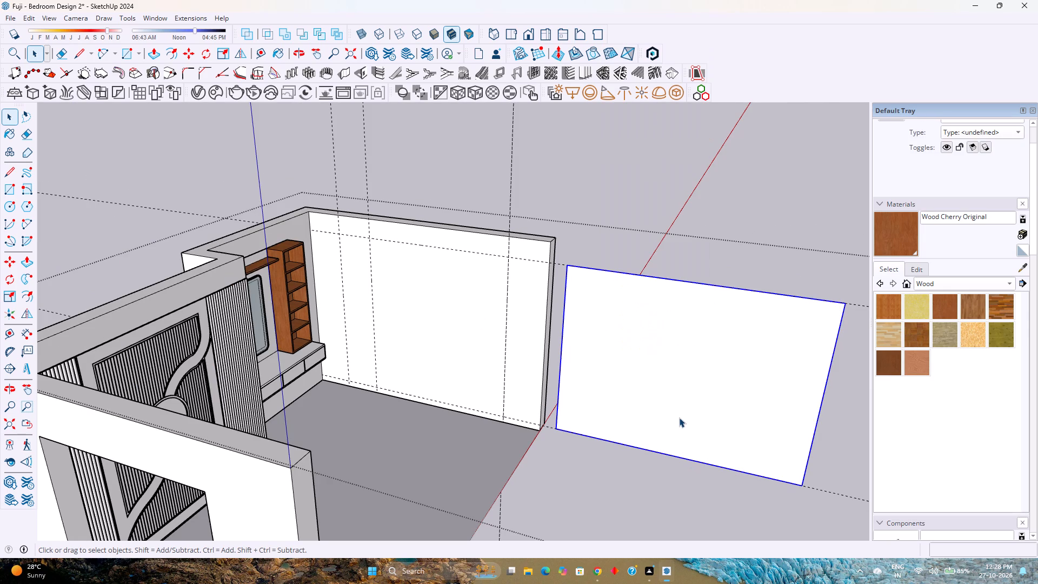
Move the grouped rectangle back onto the wall, snapping its lower outer corner to the guide intersection near the free edge.
key("m")
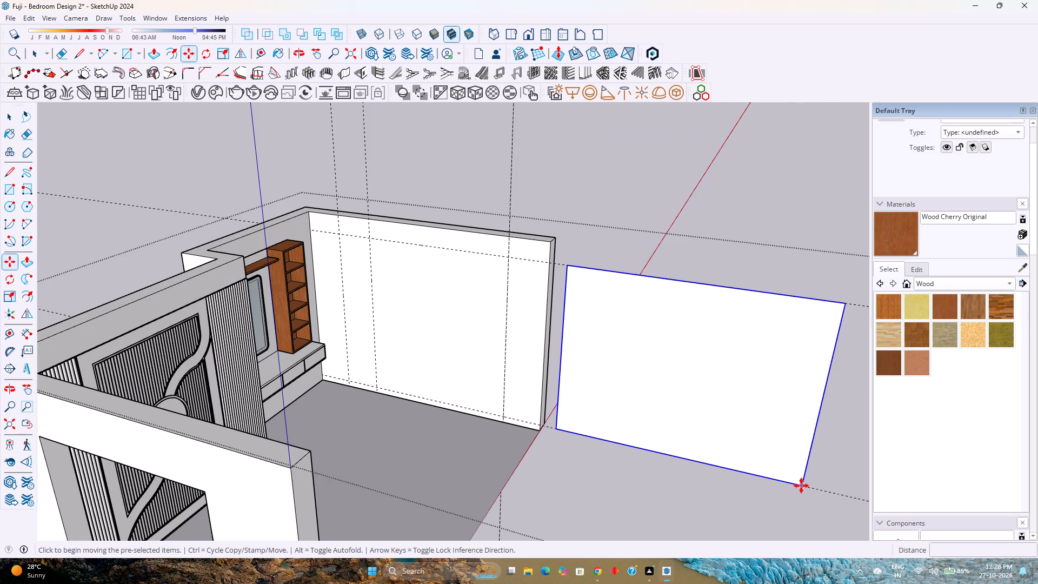
left_click(801, 486)
left_click(503, 418)
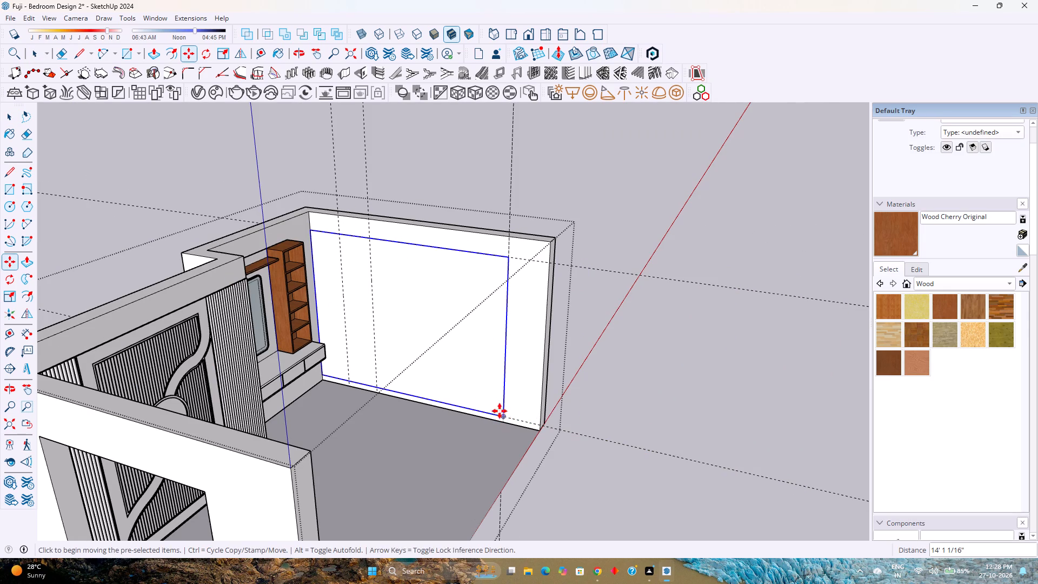
middle_click_drag(460, 390, 508, 442, "shift")
key("space")
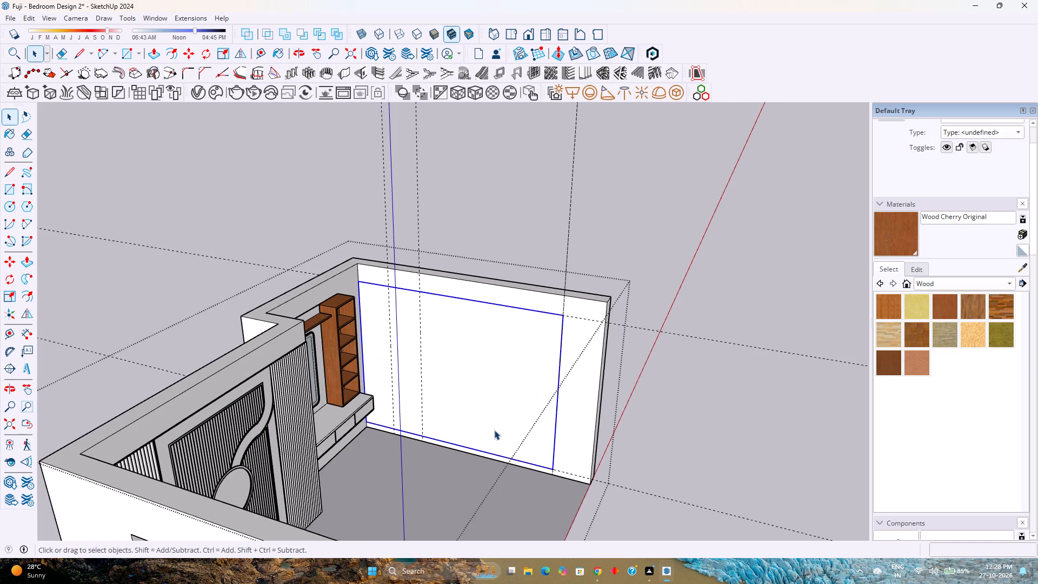
Inside the rectangle group, draw an 8' 8" vertical line from top to bottom edge along the guide farther from the inner corner.
double_click(494, 430)
scroll(494, 430, "up", 3)
scroll(441, 376, "up", 6)
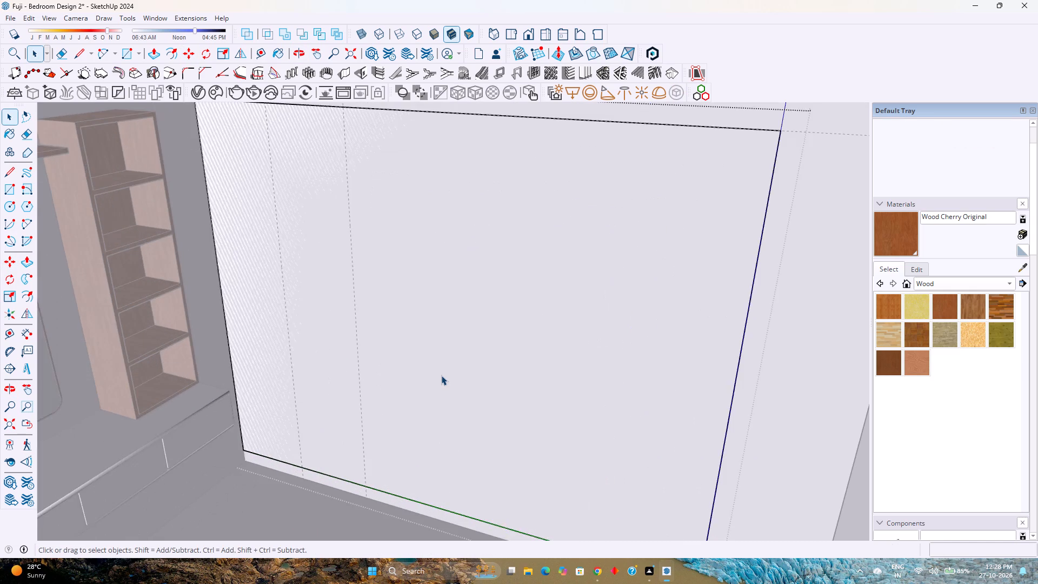
scroll(441, 375, "down", 4)
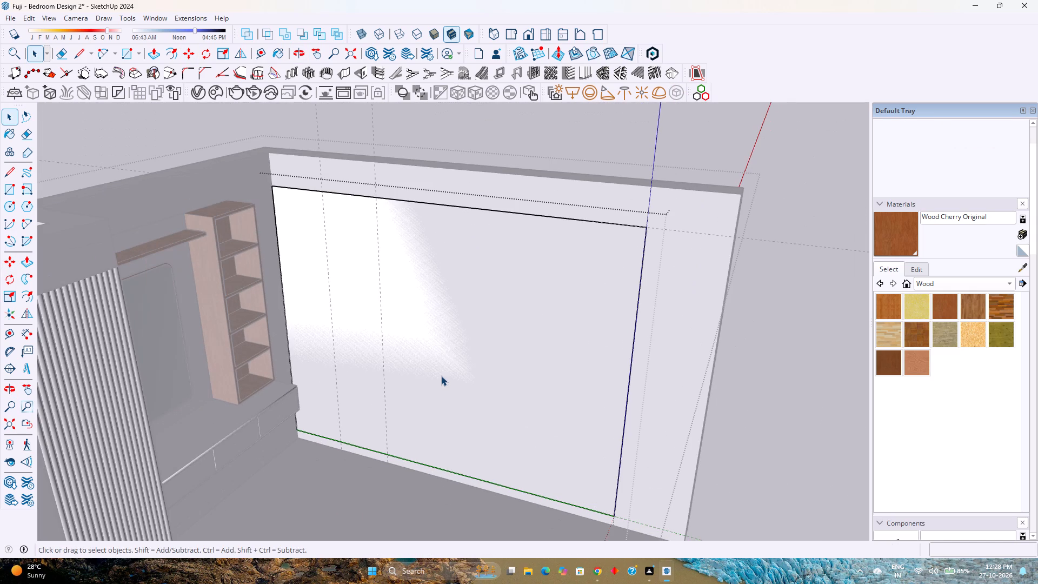
left_click(74, 52)
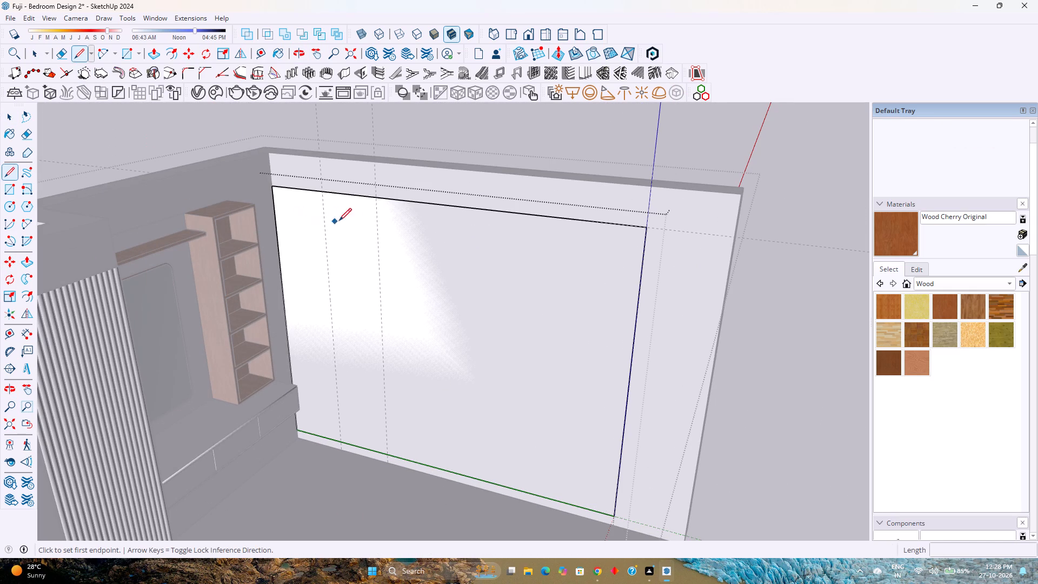
left_click(377, 200)
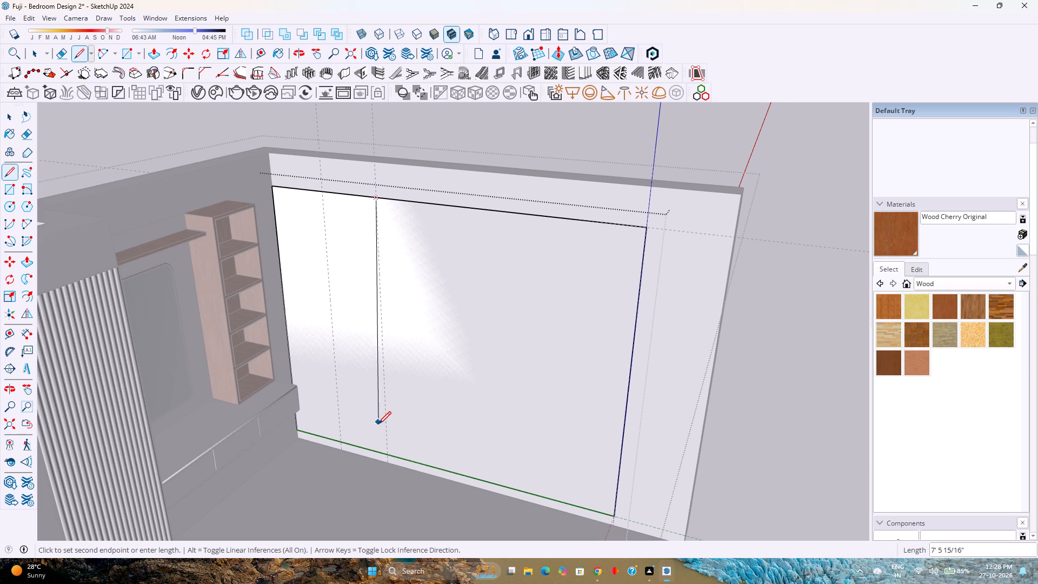
left_click(389, 452)
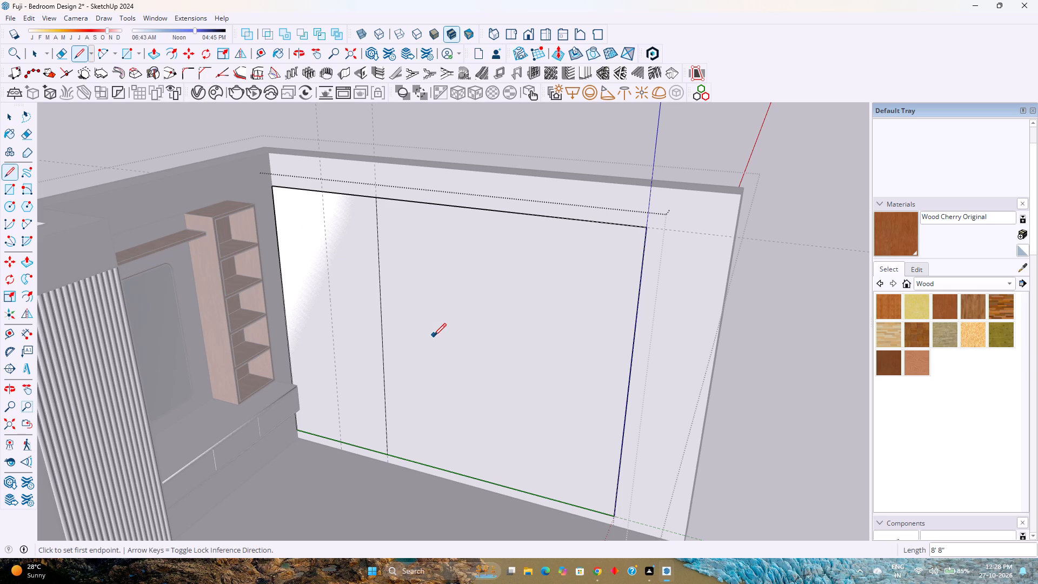
Divide the wider remaining section with an 8' 8" vertical line from its top edge's midpoint to the bottom edge.
middle_click_drag(434, 336, 495, 343)
middle_click(495, 343)
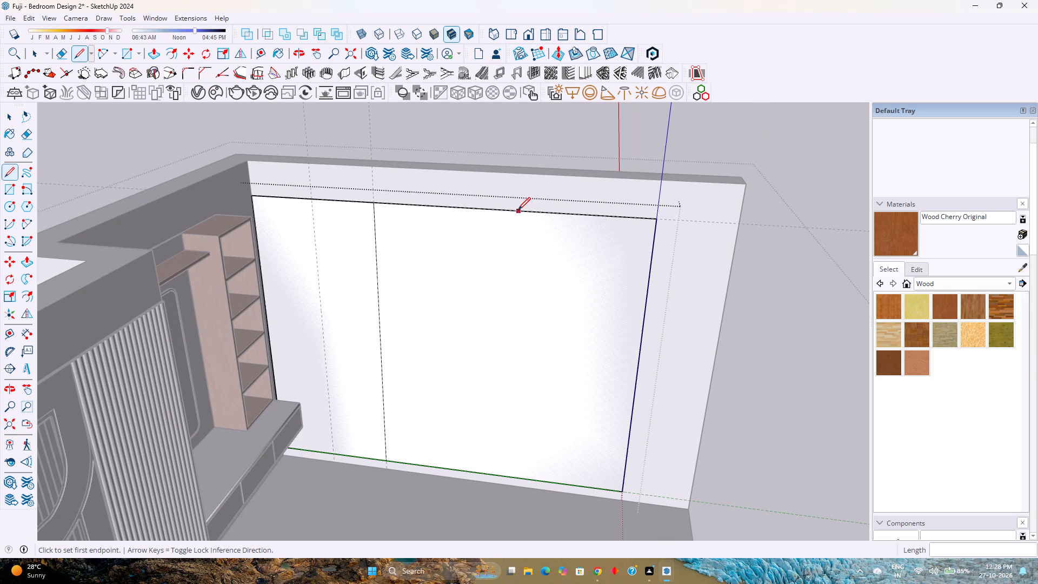
left_click(513, 210)
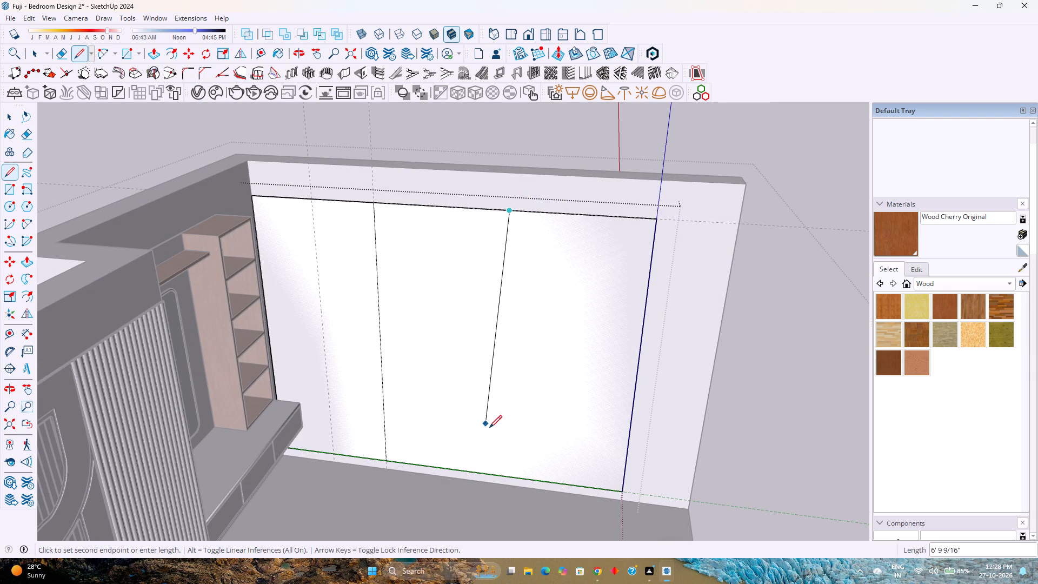
left_click(502, 474)
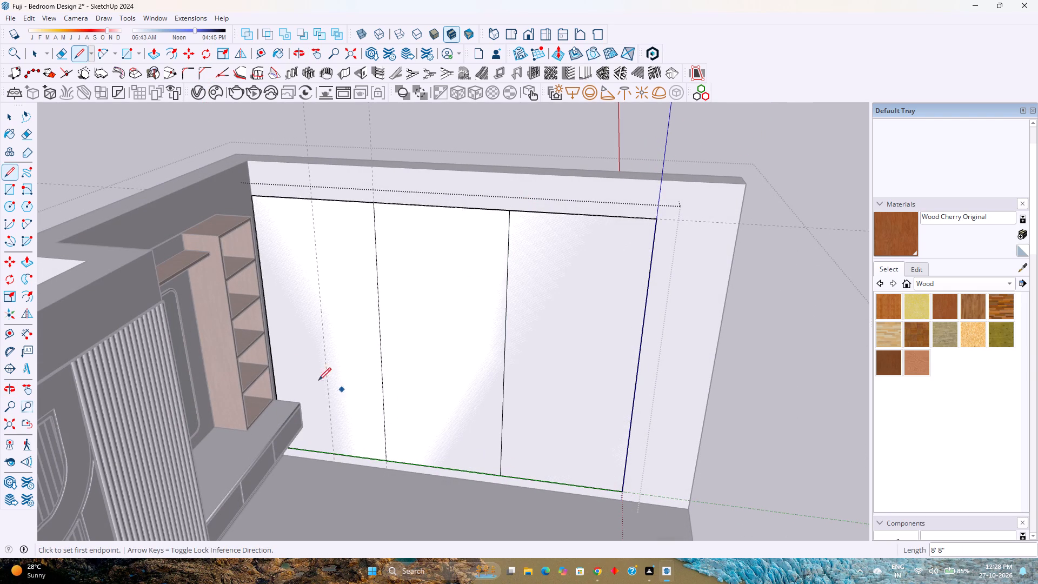
Offset the outlines of all three panel sections inward by 1".
left_click(176, 58)
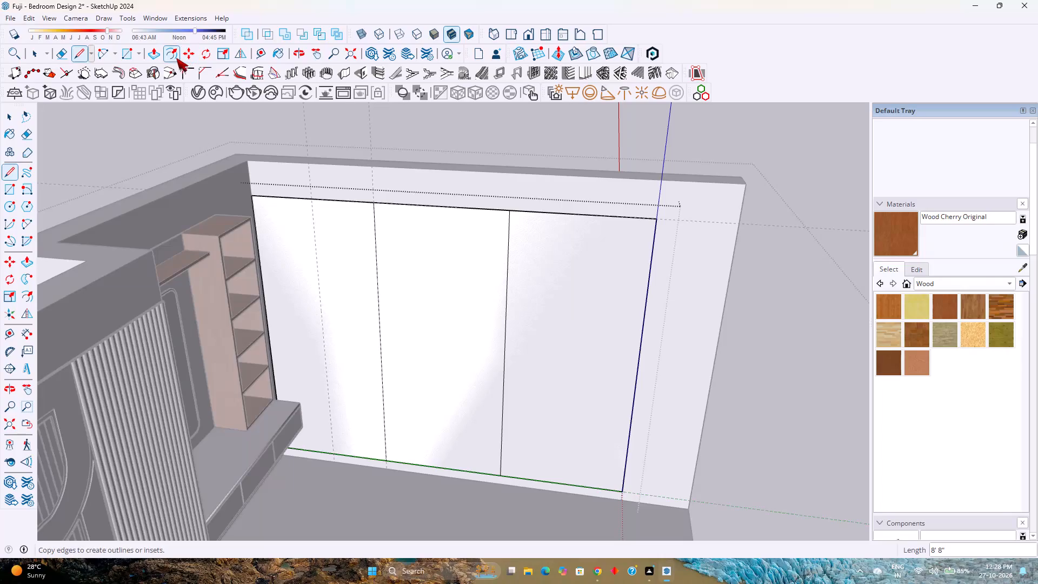
left_click(362, 205)
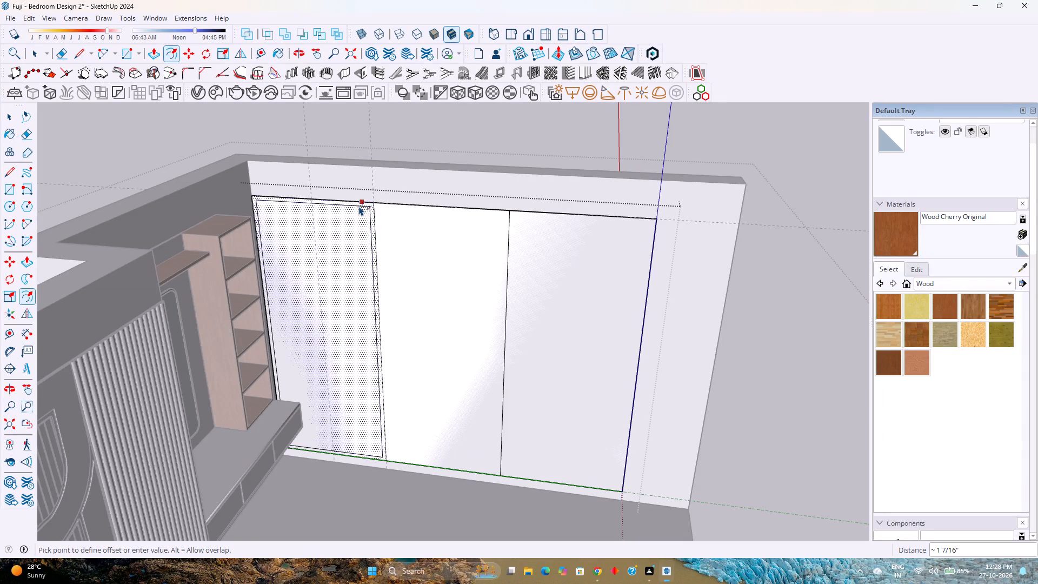
key("1")
key("Return")
double_click(429, 215)
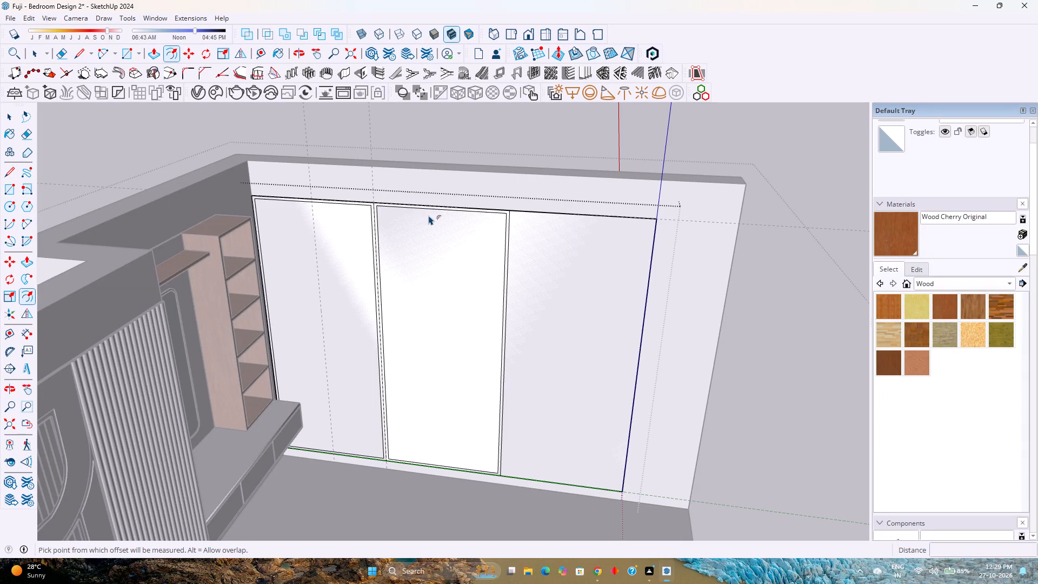
left_click(534, 213)
double_click(539, 218)
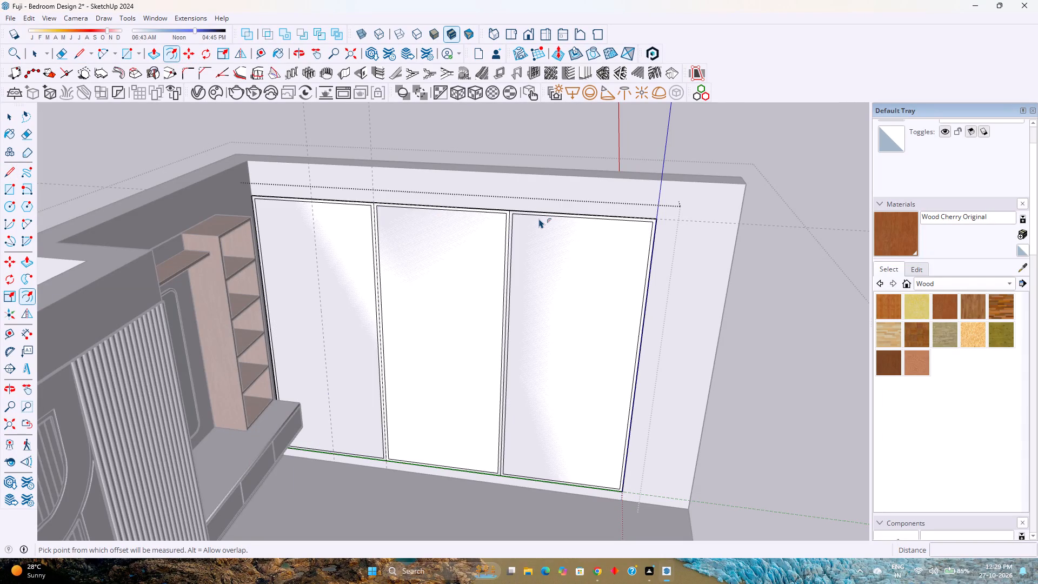
key("space")
Delete the two vertical dividing lines between the offset outlines so the borders merge into one continuous frame.
scroll(517, 215, "up", 5)
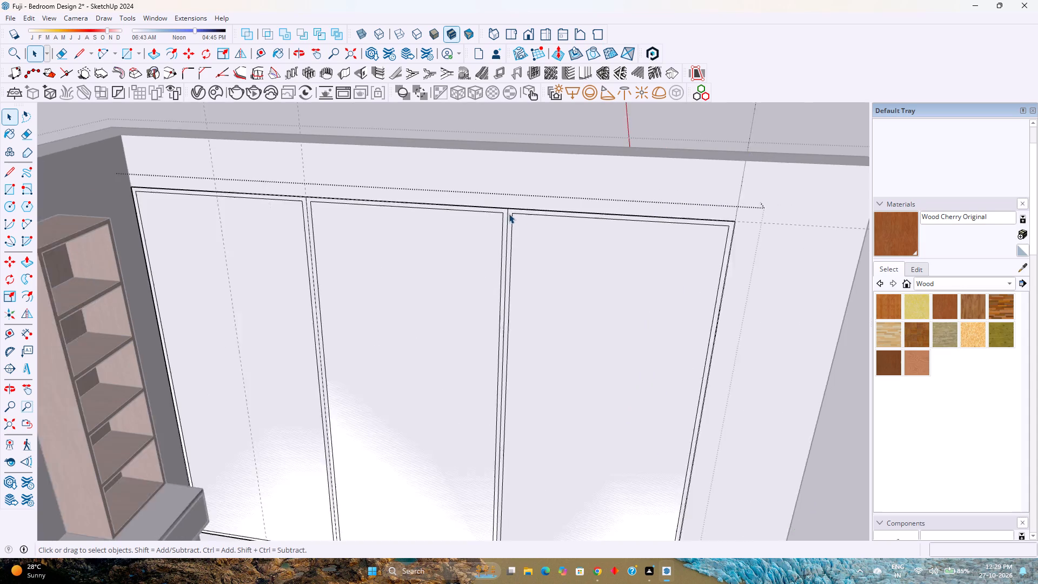
left_click(509, 214)
key("Delete")
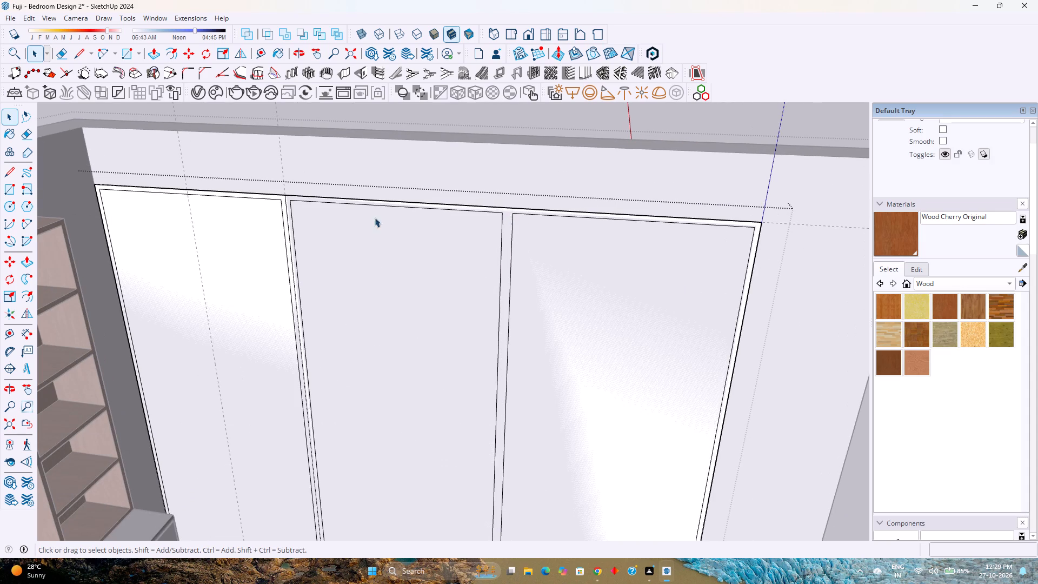
left_click(285, 199)
key("Delete")
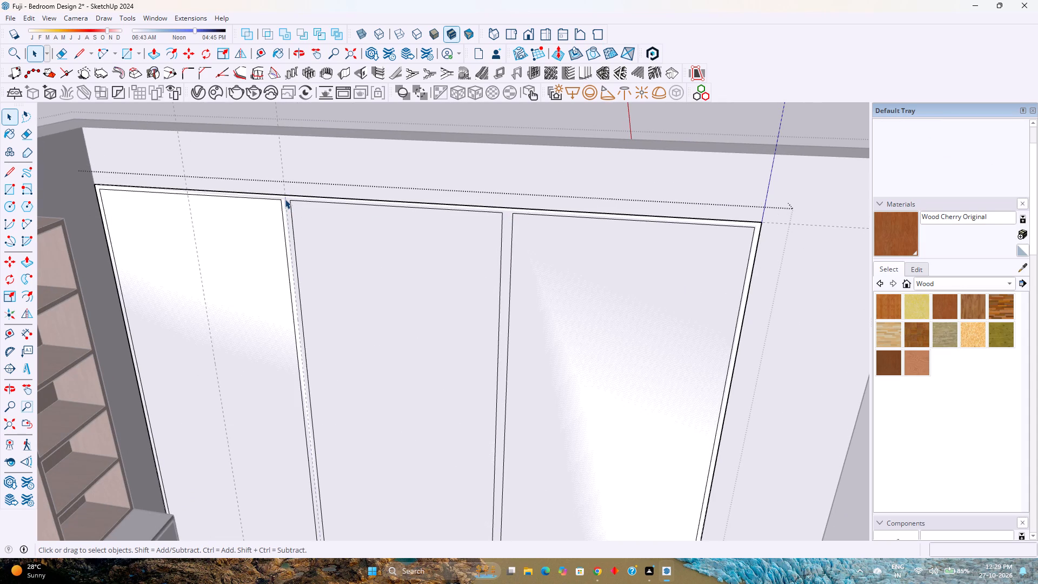
scroll(285, 199, "down", 5)
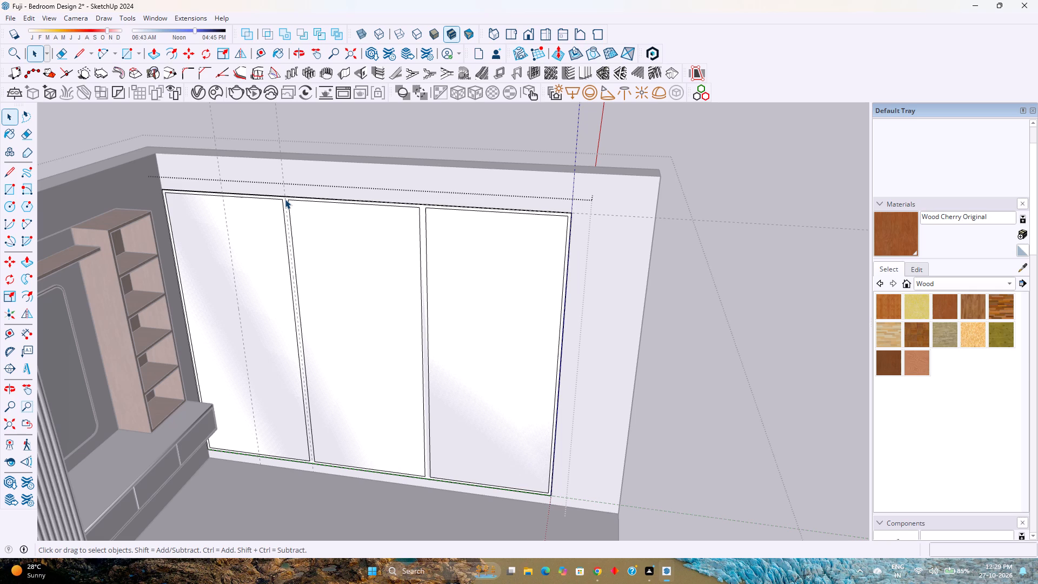
Extrude the merged frame face 2' out from the wall with Push/Pull.
key("p")
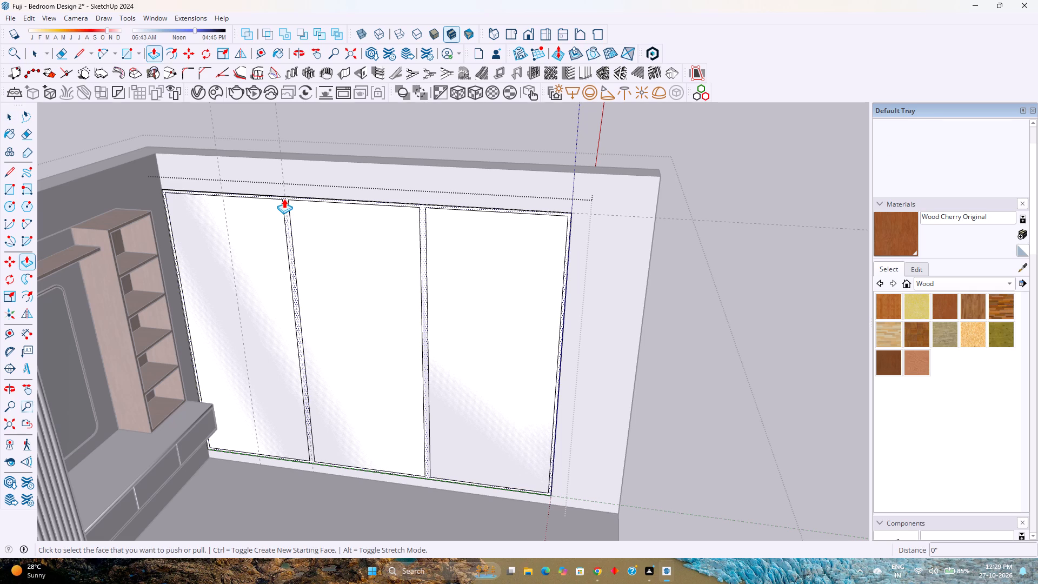
left_click(284, 198)
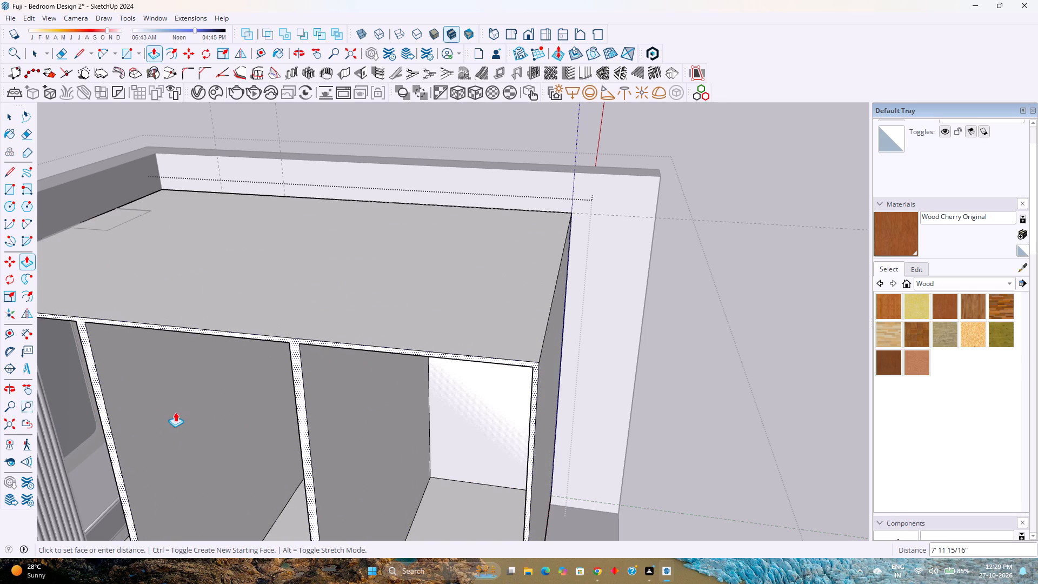
type("2'")
key("Return")
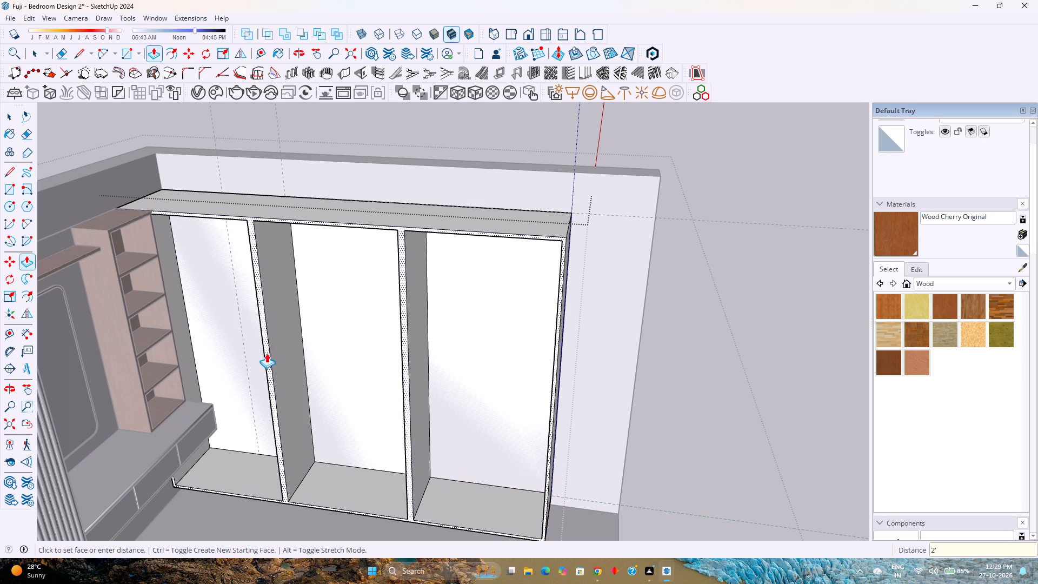
Push/Pull the back face of the bay farthest from the dressing unit forward by 1".
middle_click_drag(311, 327, 332, 302)
left_click(476, 292)
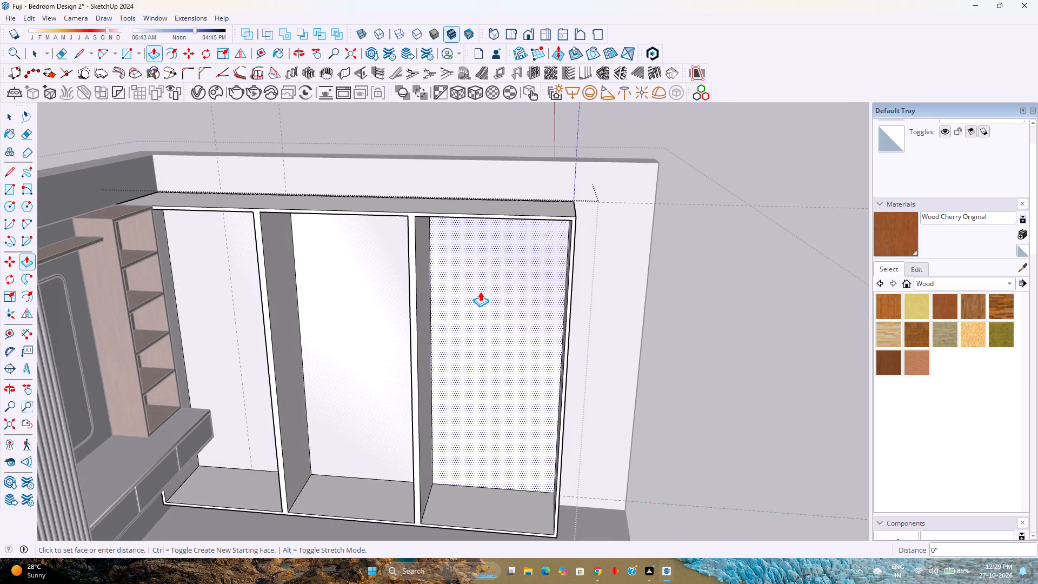
key("9")
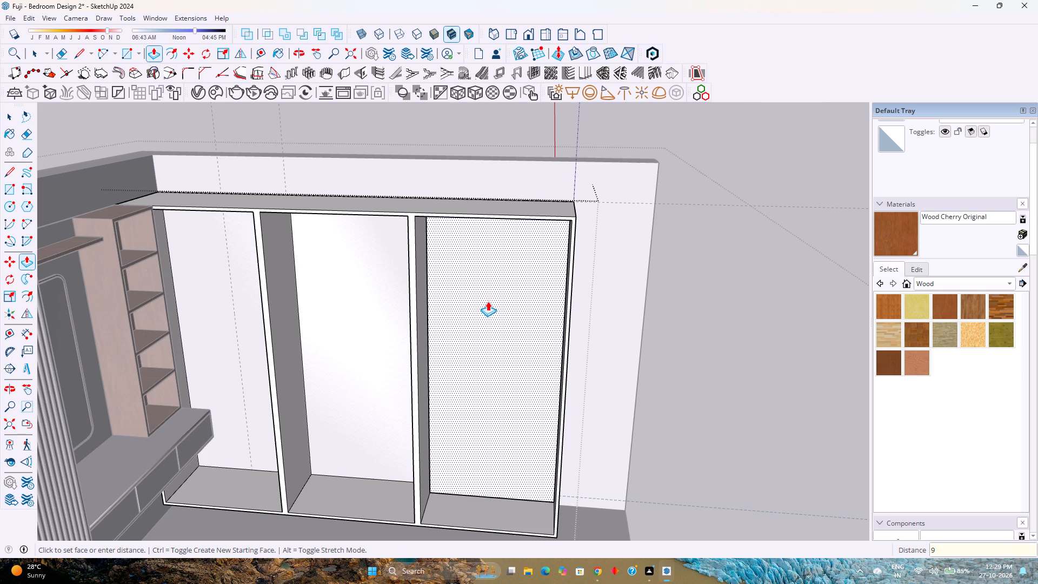
key("Return")
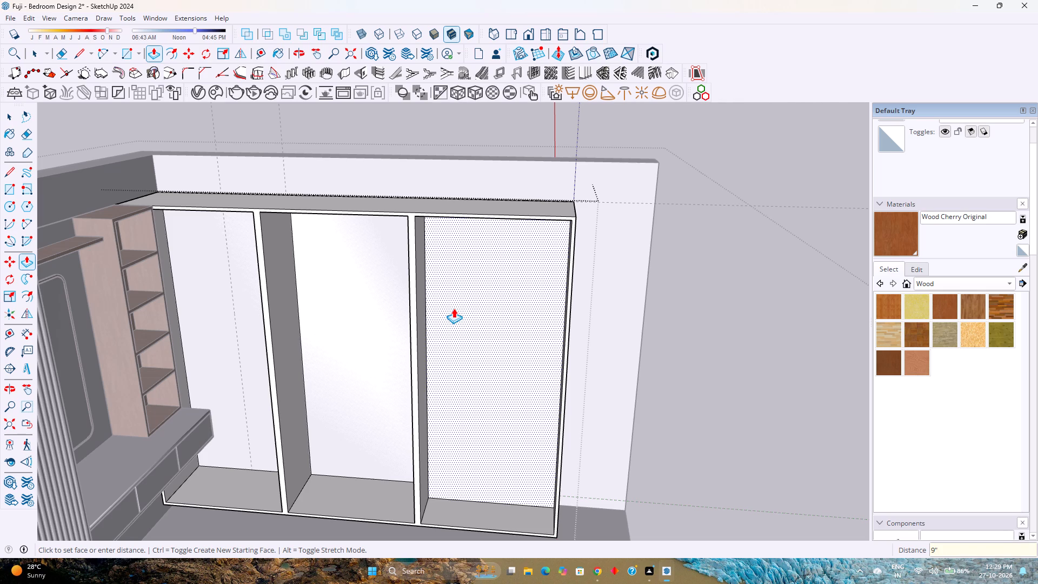
key("1")
key("Return")
Push/Pull the back faces of the middle bay and the bay beside the dressing unit forward by the same 1".
left_click(388, 334)
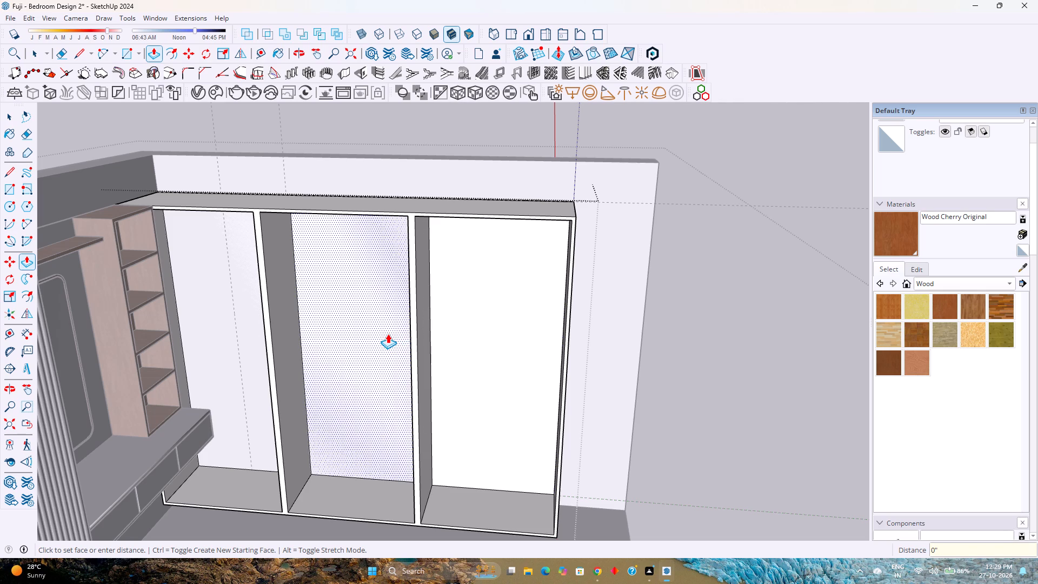
double_click(388, 334)
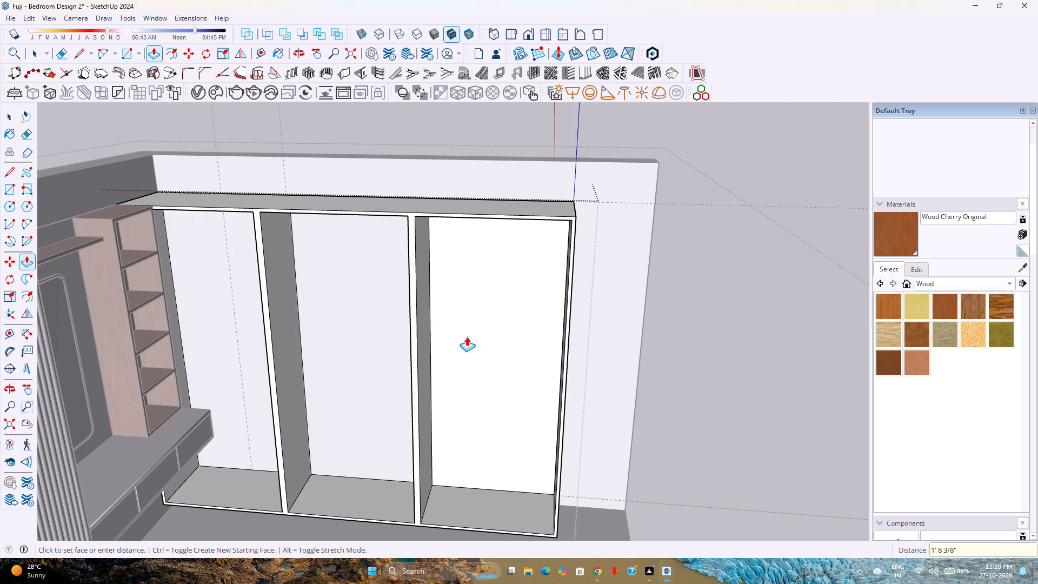
key("Escape")
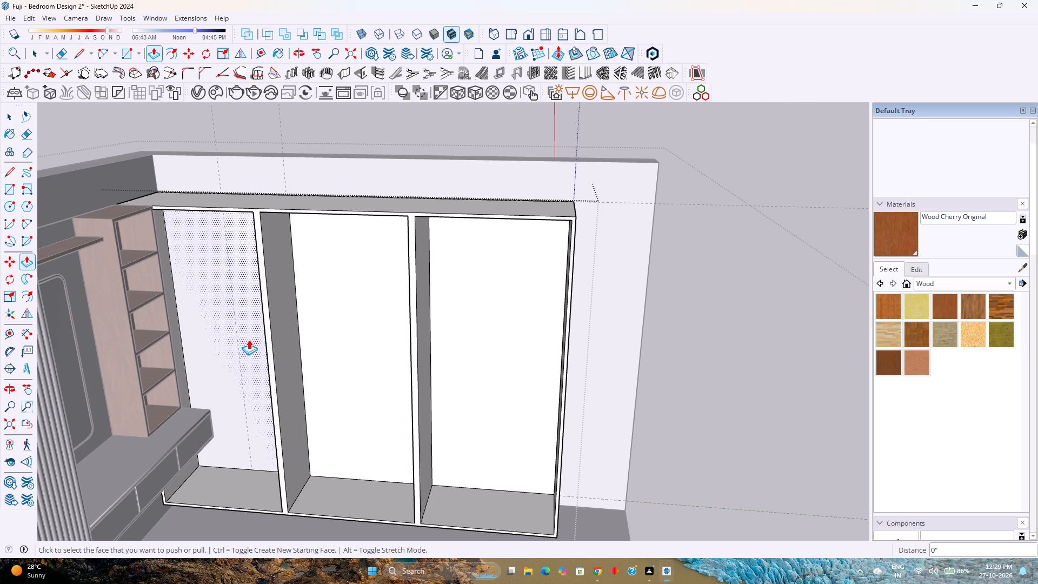
double_click(248, 340)
key("ctrl+z")
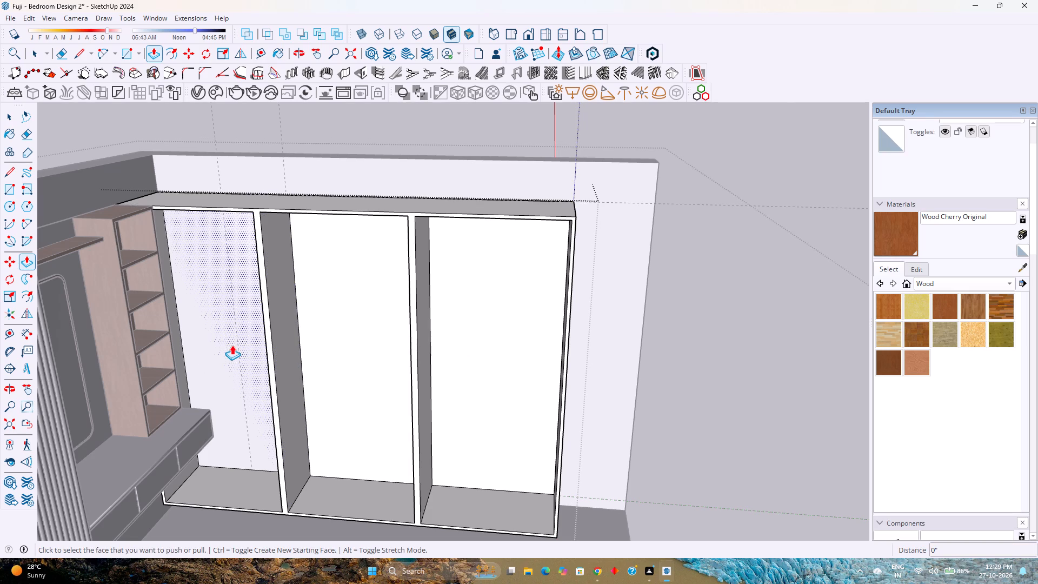
left_click(237, 332)
left_click(345, 338)
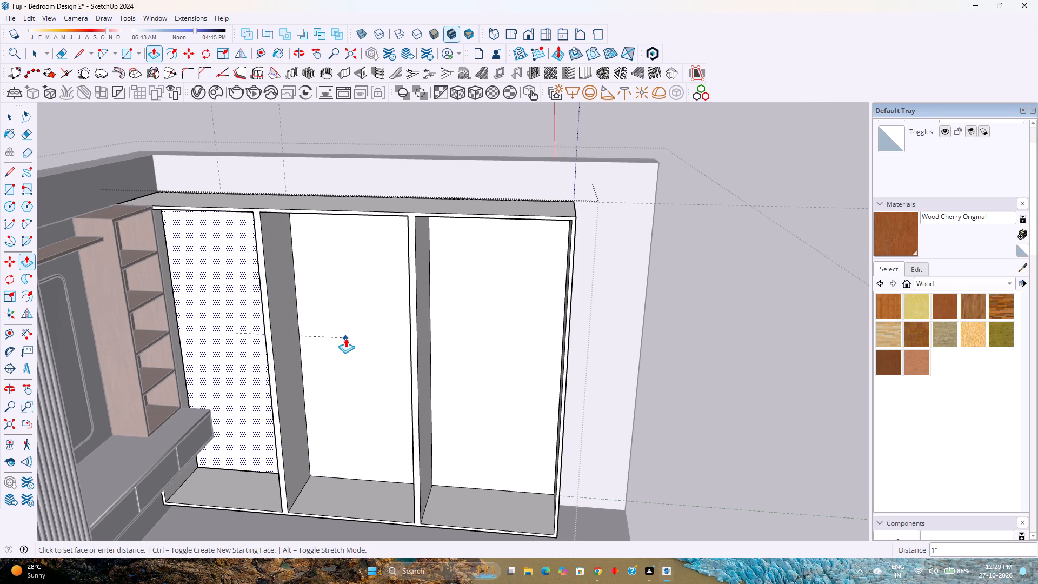
scroll(396, 401, "down", 1)
middle_click_drag(396, 401, 265, 384)
middle_click(265, 384)
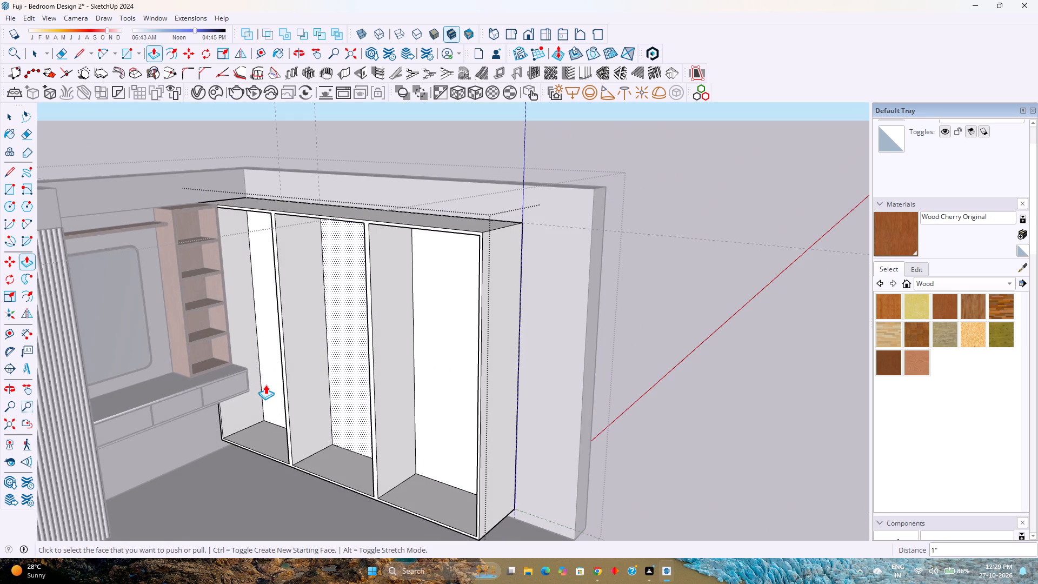
key("space")
key("Escape")
Examine the three-bay wardrobe carcass alongside the dressing unit and the fluted wall panelling.
scroll(380, 380, "down", 2)
middle_click_drag(380, 380, 411, 386)
middle_click(418, 393)
middle_click(421, 395)
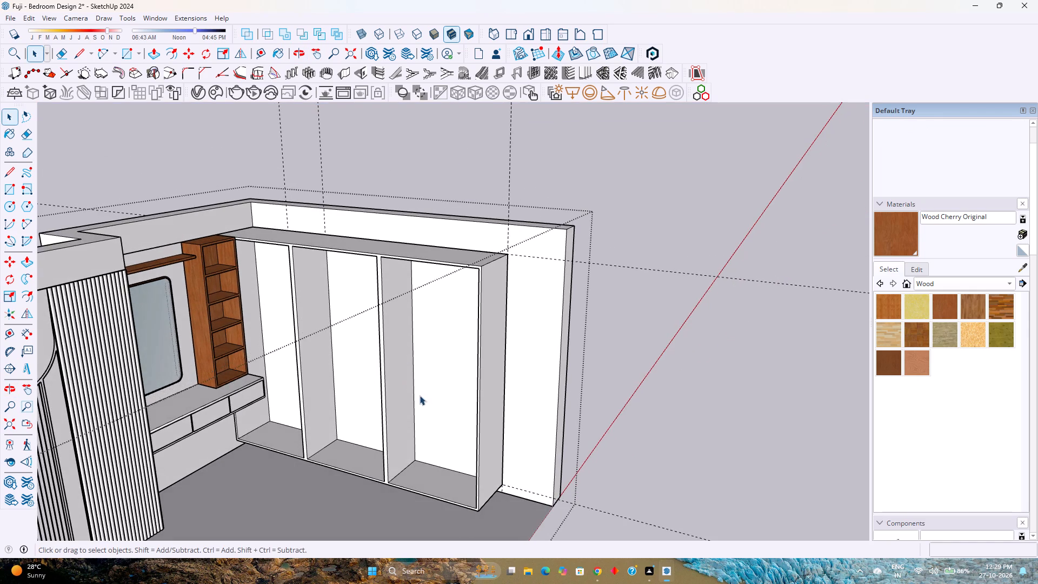
scroll(409, 384, "down", 2)
middle_click_drag(375, 406, 336, 368)
middle_click(336, 368)
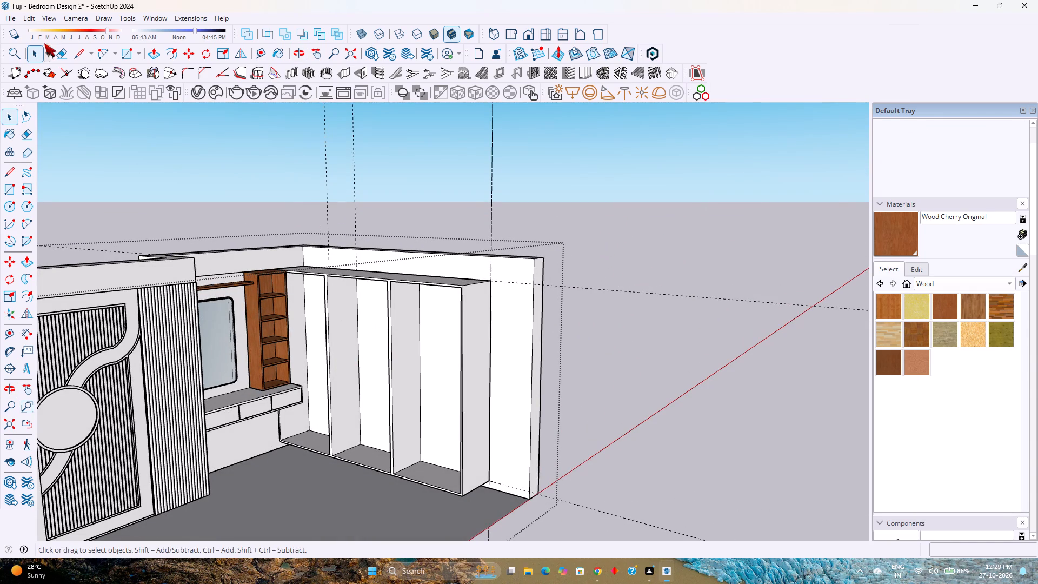
Inside the wardrobe group, push both side faces of the divider between the middle and farthest bays inward by 0.5".
scroll(390, 446, "up", 5)
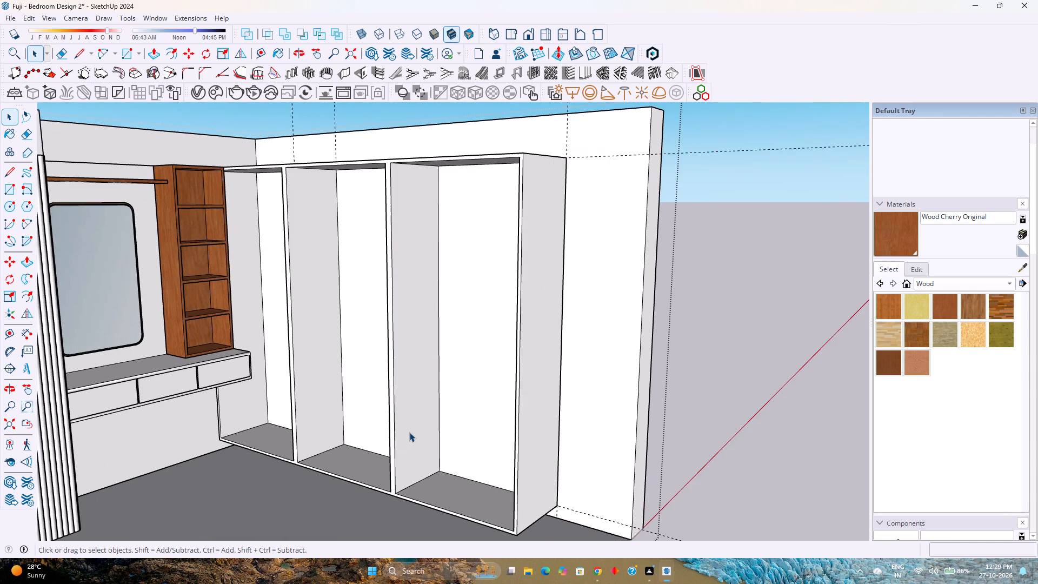
double_click(409, 432)
scroll(409, 432, "up", 6)
key("p")
left_click(405, 432)
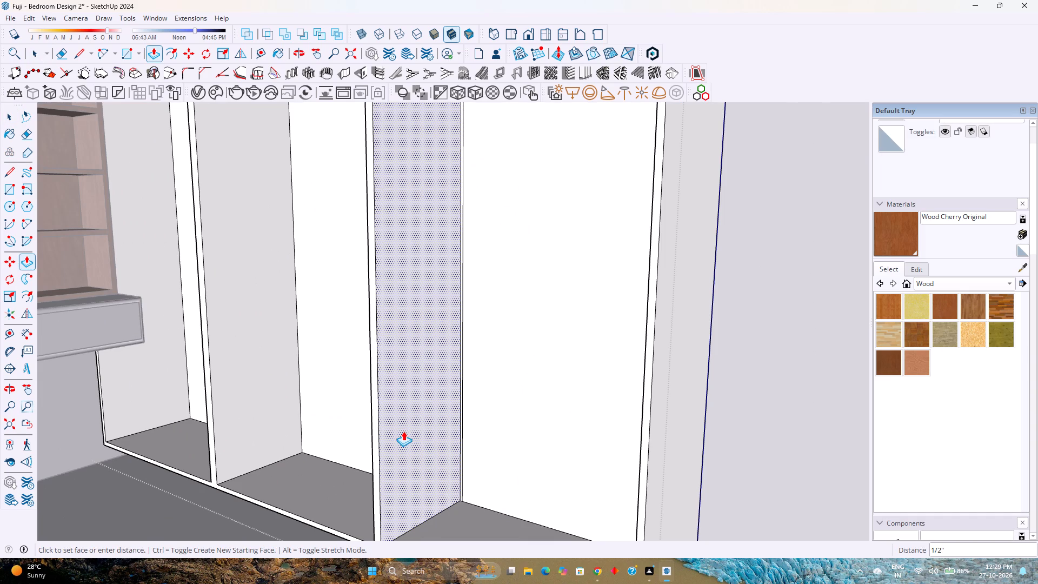
type("0.5")
key("Return")
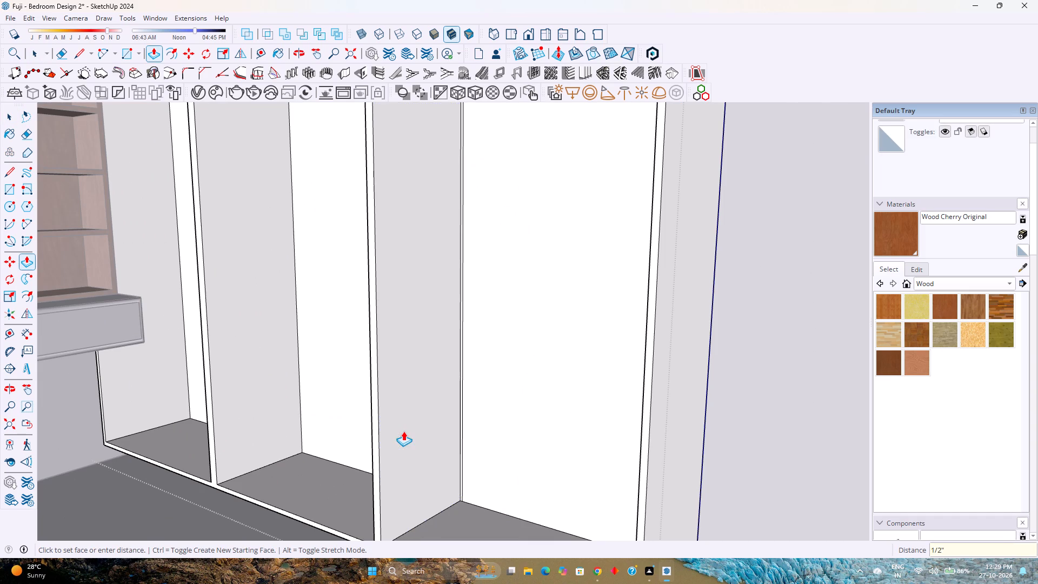
middle_click_drag(368, 454, 557, 456)
middle_click(557, 456)
double_click(686, 397)
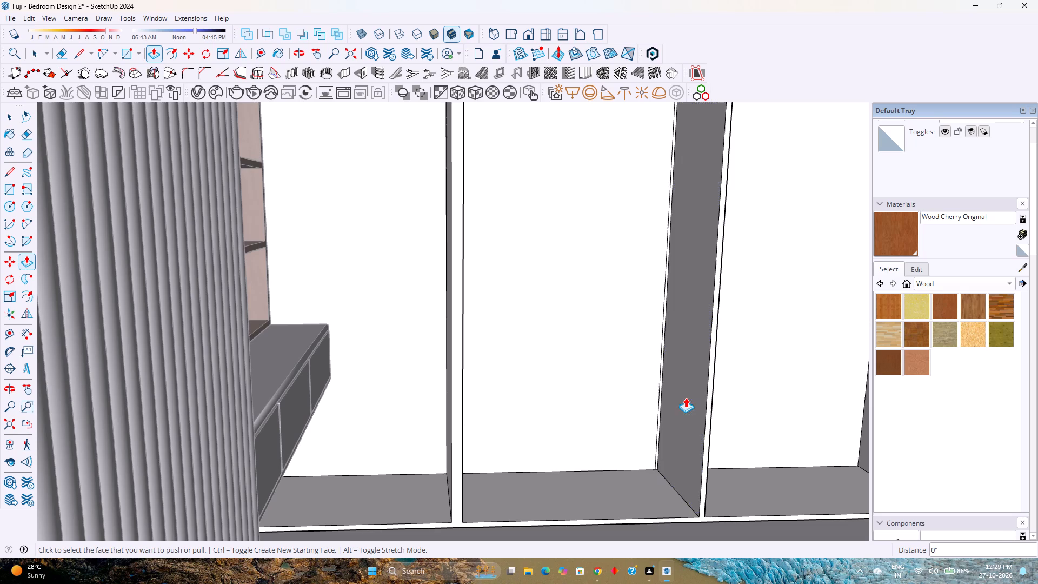
Push both side faces of the divider nearest the dressing unit inward by the same 0.5".
middle_click_drag(575, 440, 464, 474)
middle_click(464, 474)
double_click(412, 450)
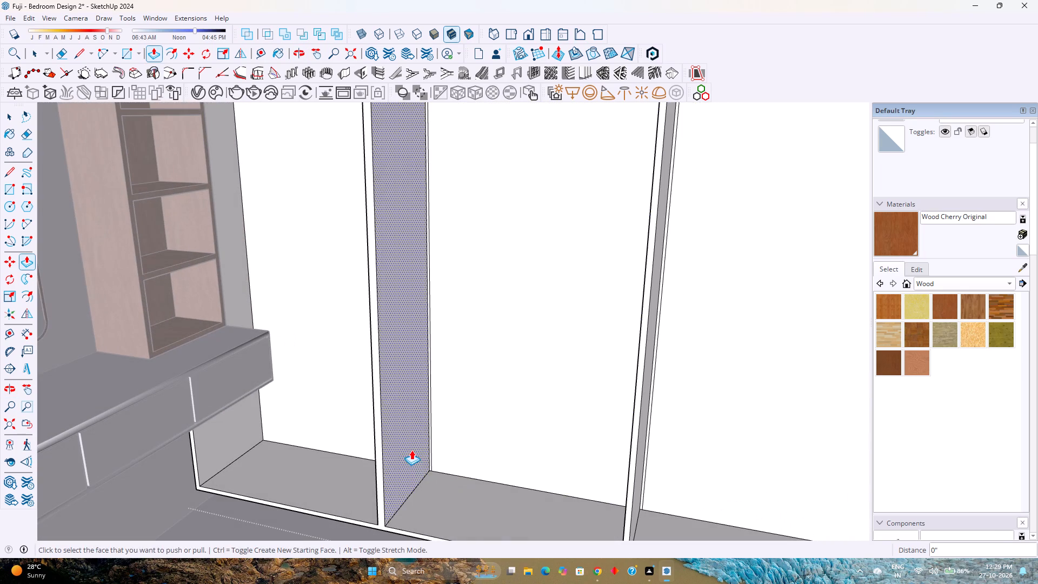
middle_click_drag(411, 450, 529, 481)
double_click(504, 442)
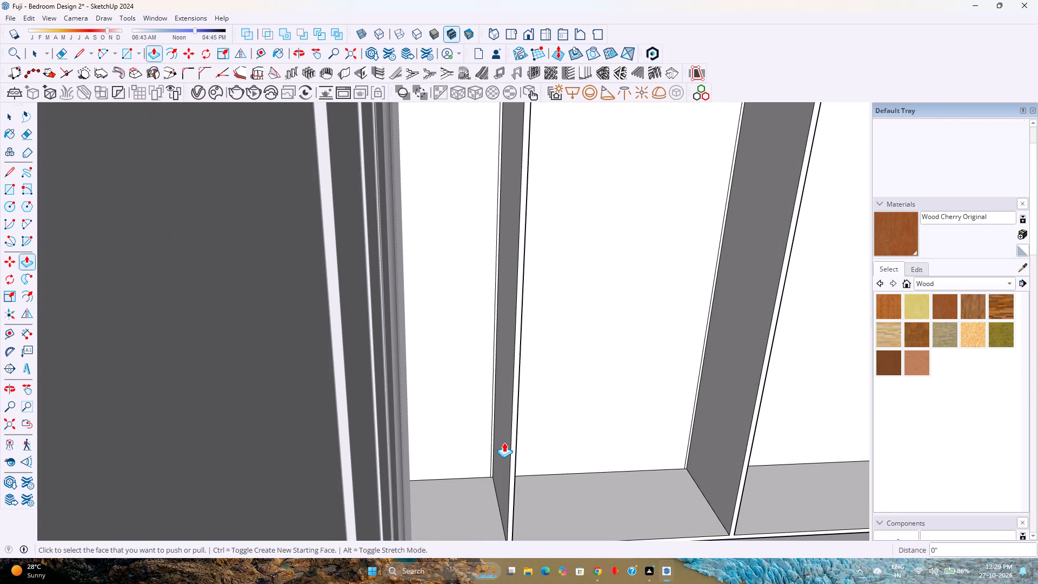
key("space")
key("Escape")
Leave the wardrobe group, bring the whole bedroom into view and save the model.
scroll(504, 442, "down", 4)
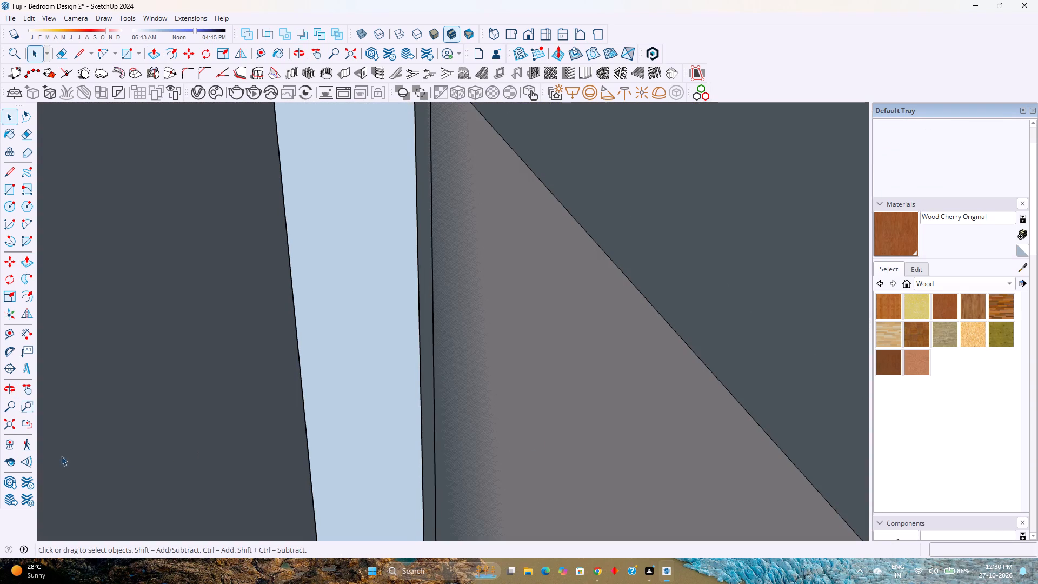
left_click(6, 428)
middle_click_drag(400, 334, 276, 330)
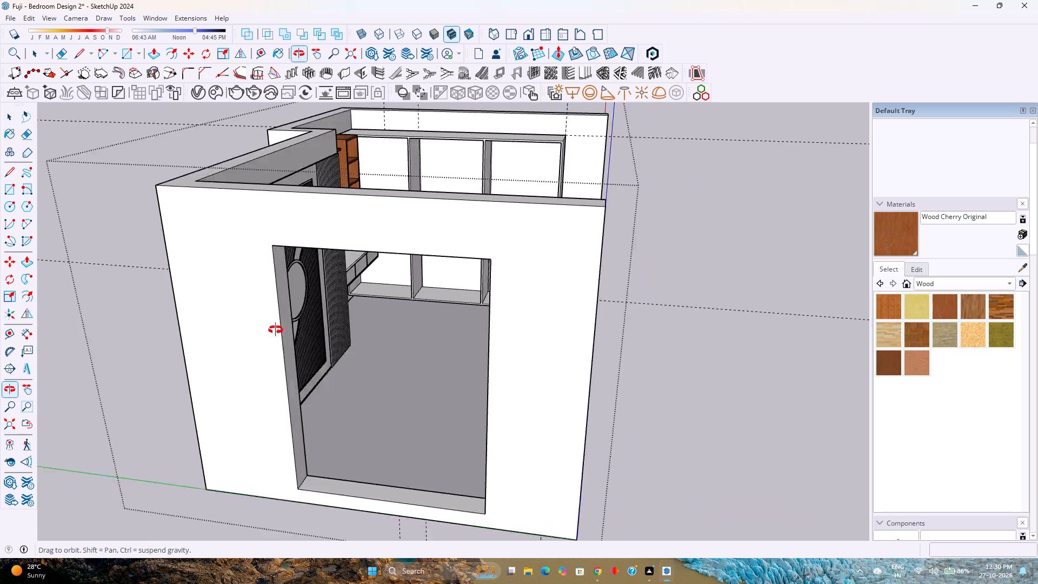
middle_click_drag(276, 330, 41, 315)
middle_click_drag(363, 291, 248, 387, "shift")
middle_click_drag(248, 394, 295, 359)
middle_click(295, 359)
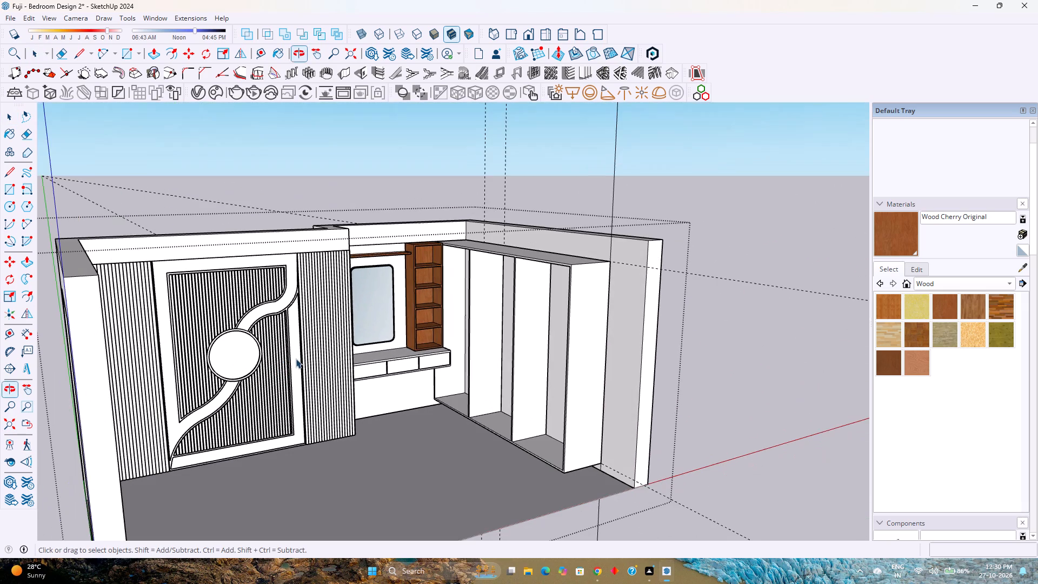
key("ctrl+s")
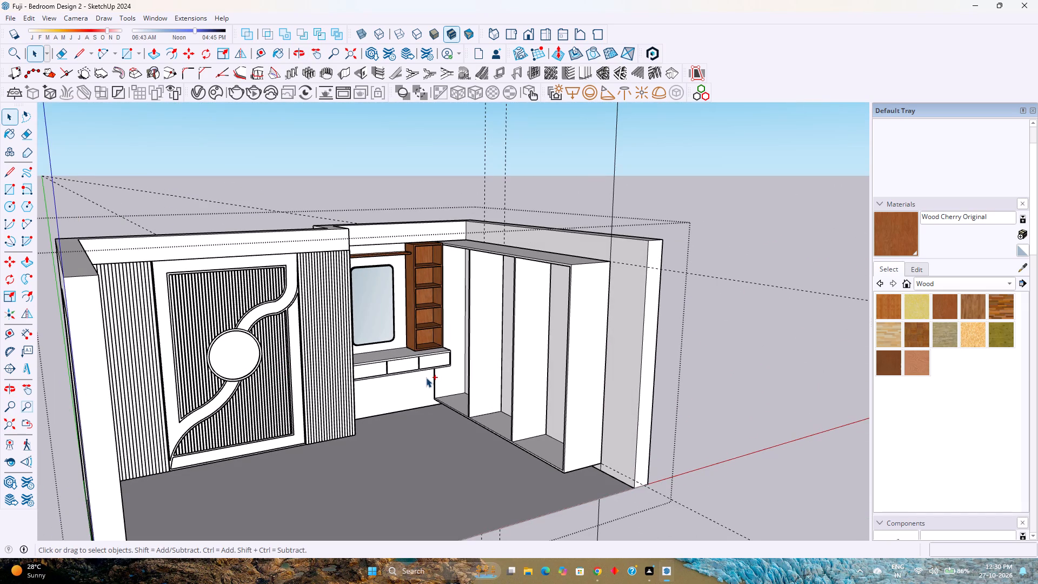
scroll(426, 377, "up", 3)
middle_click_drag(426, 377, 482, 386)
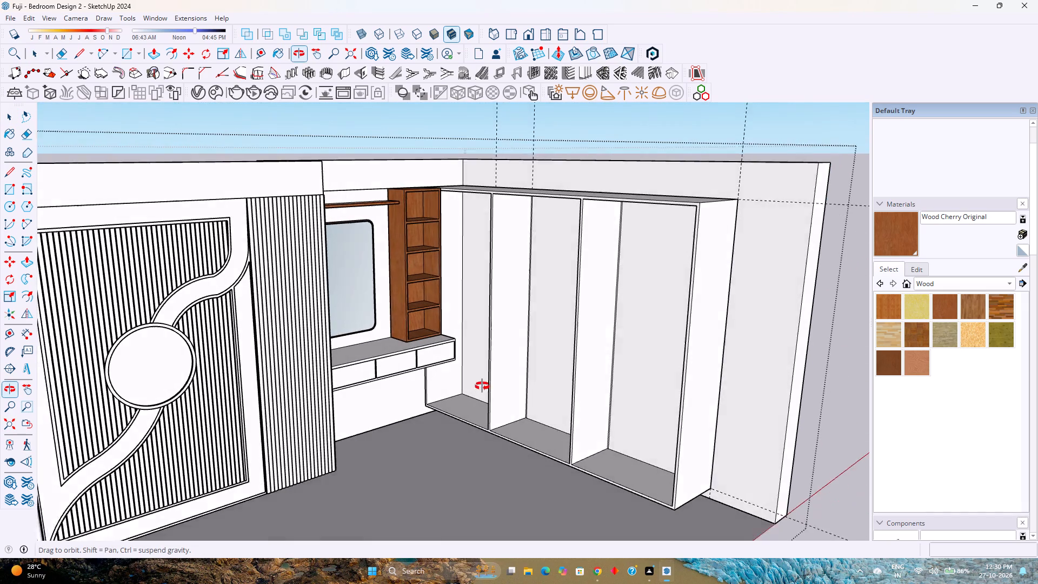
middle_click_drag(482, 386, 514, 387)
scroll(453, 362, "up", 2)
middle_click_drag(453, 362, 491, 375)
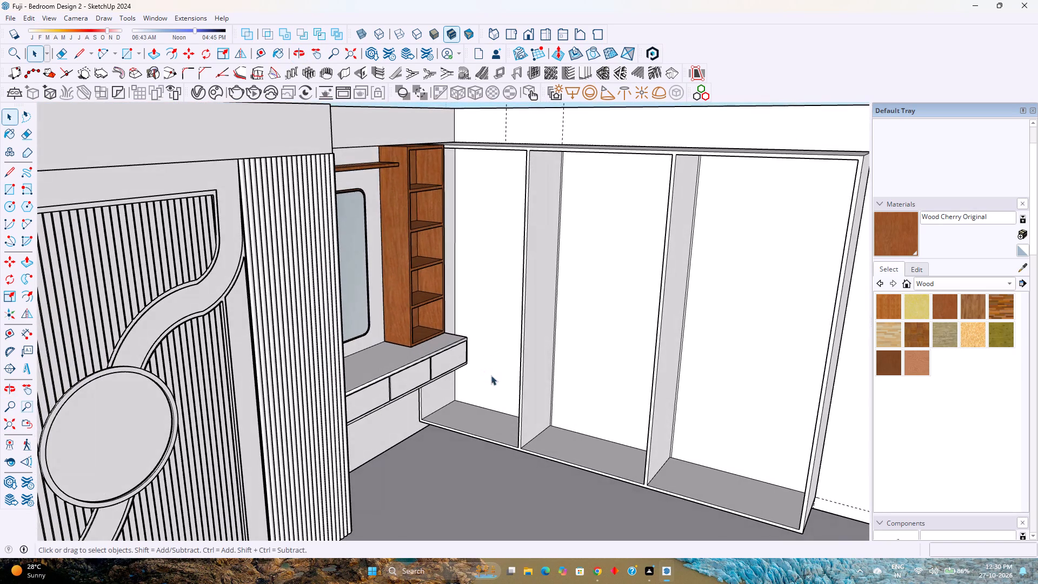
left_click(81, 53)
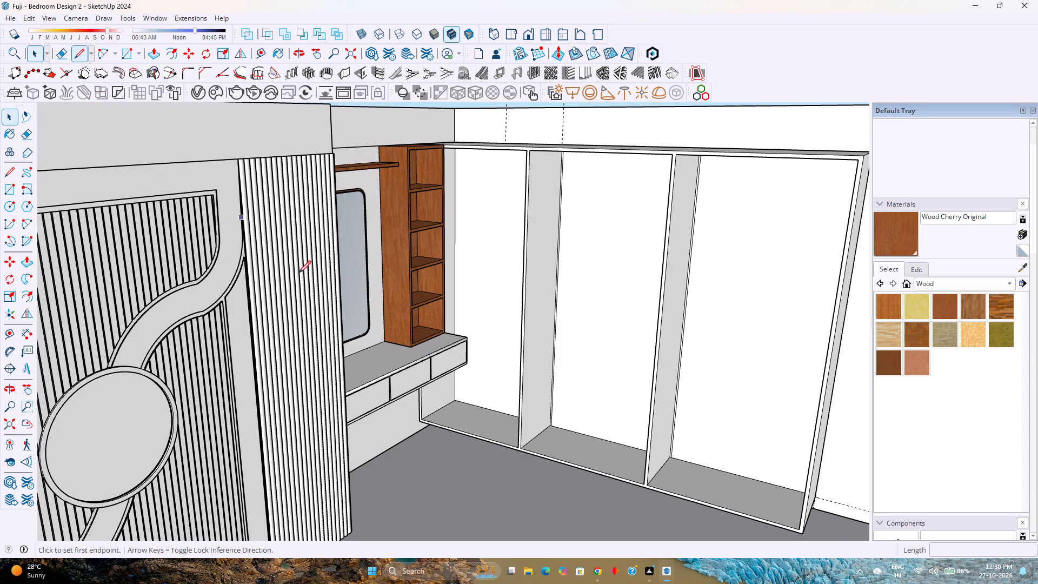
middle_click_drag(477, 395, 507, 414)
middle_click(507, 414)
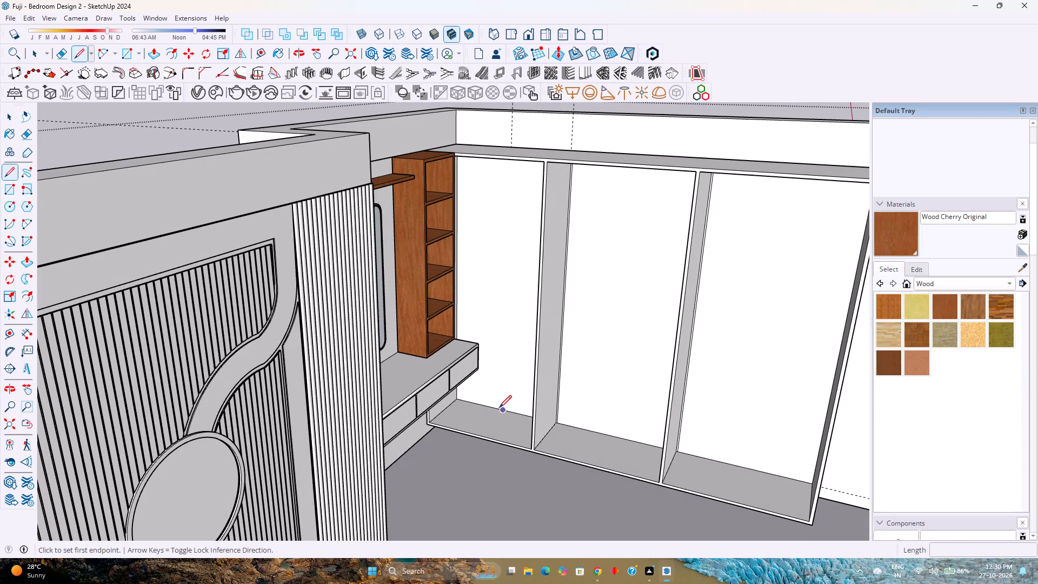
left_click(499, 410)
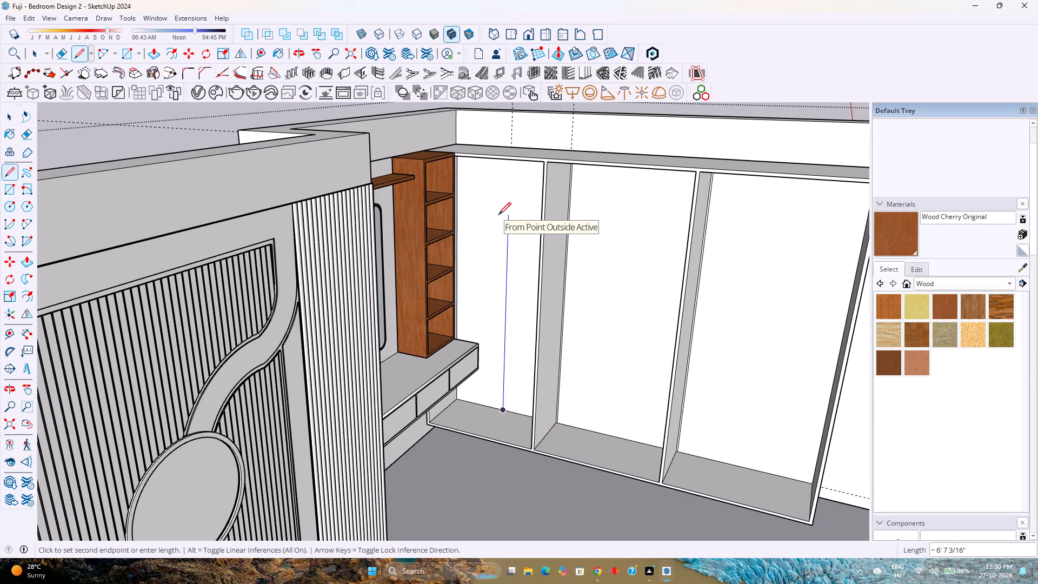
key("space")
Inside the wardrobe group, draw an 8' 6" vertical line from the bottom edge's midpoint to the top edge on the back of the bay beside the dressing unit.
double_click(502, 212)
scroll(502, 212, "up", 2)
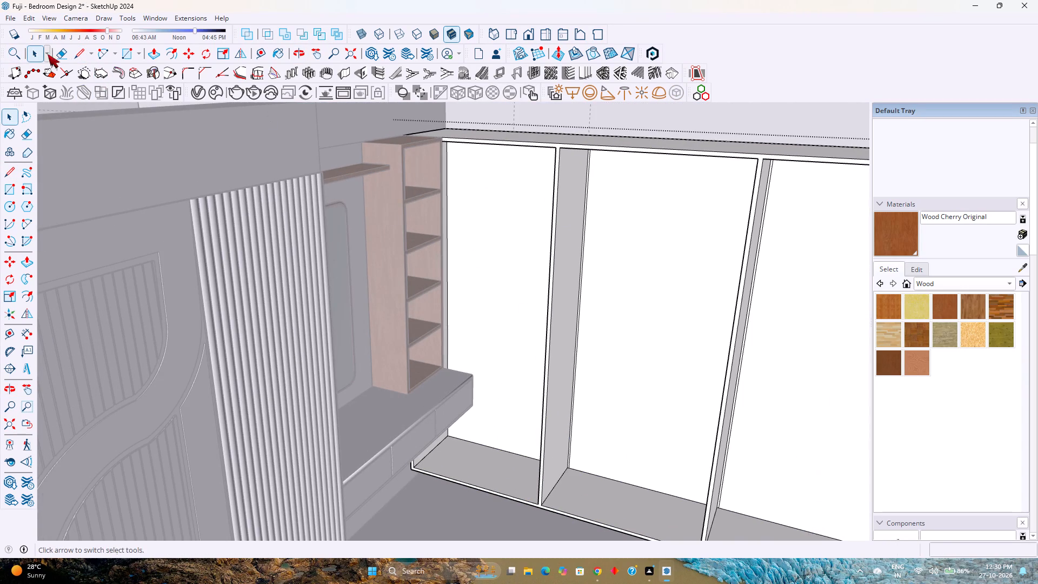
left_click(75, 57)
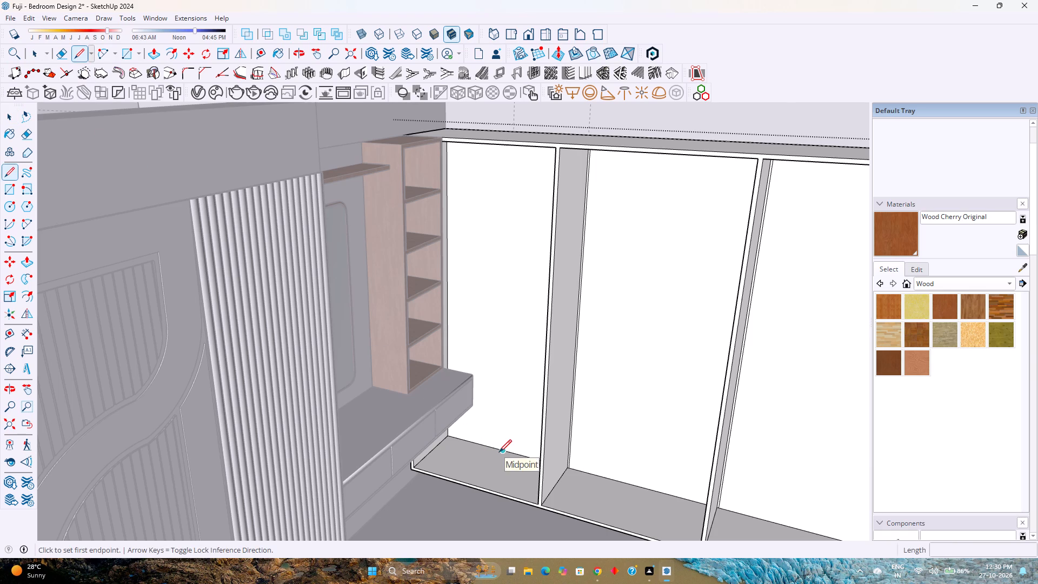
left_click(499, 452)
key("Up")
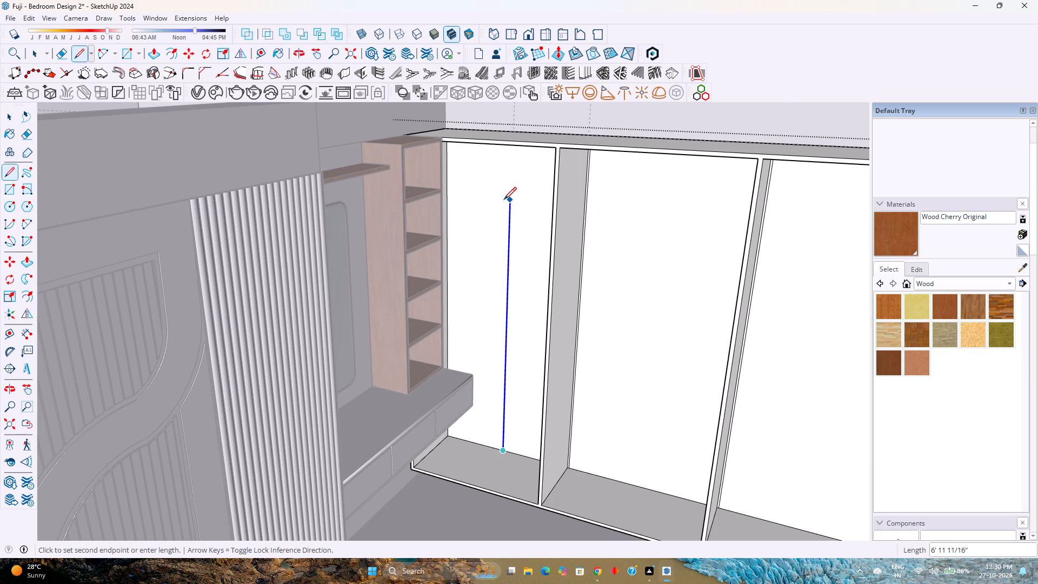
scroll(503, 200, "up", 2)
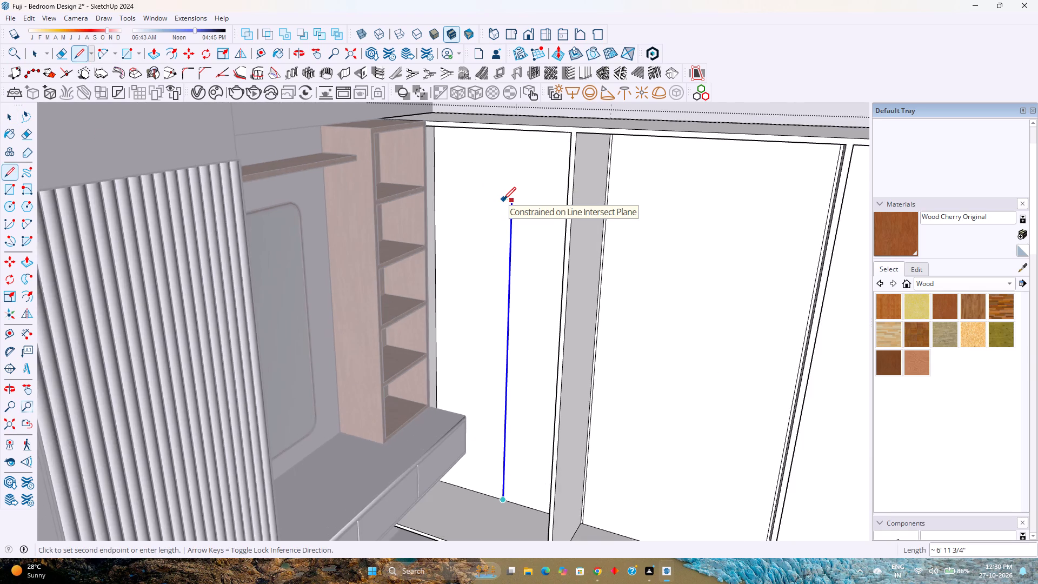
middle_click_drag(503, 200, 505, 154)
middle_click(509, 145)
middle_click_drag(515, 158, 529, 281, "shift")
middle_click(529, 281, "shift")
middle_click_drag(529, 281, 518, 255)
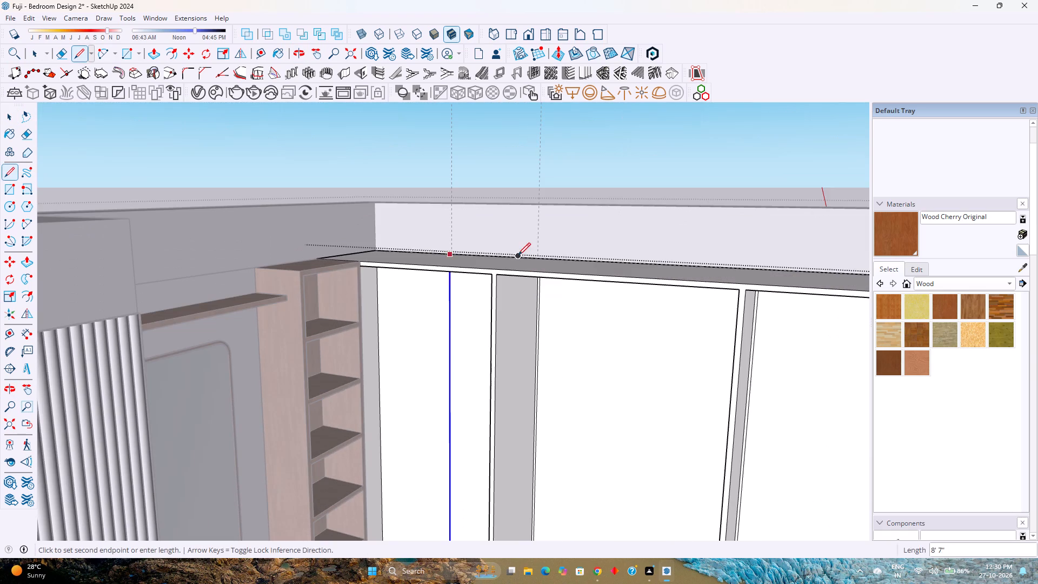
middle_click_drag(518, 255, 517, 254)
middle_click(517, 254)
scroll(468, 291, "up", 5)
middle_click_drag(447, 277, 455, 236)
middle_click_drag(455, 236, 455, 230)
middle_click(455, 229)
left_click(450, 221)
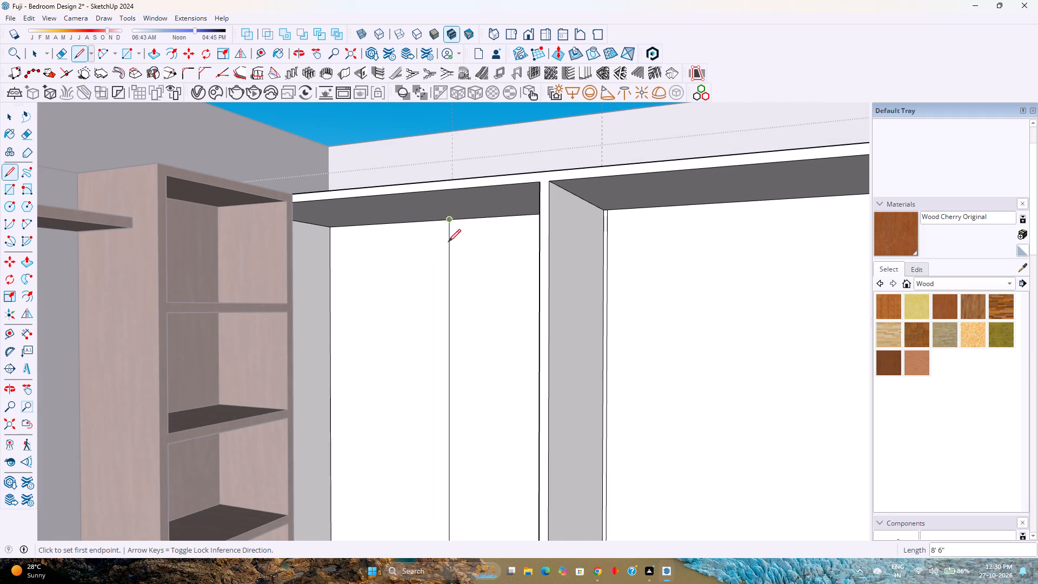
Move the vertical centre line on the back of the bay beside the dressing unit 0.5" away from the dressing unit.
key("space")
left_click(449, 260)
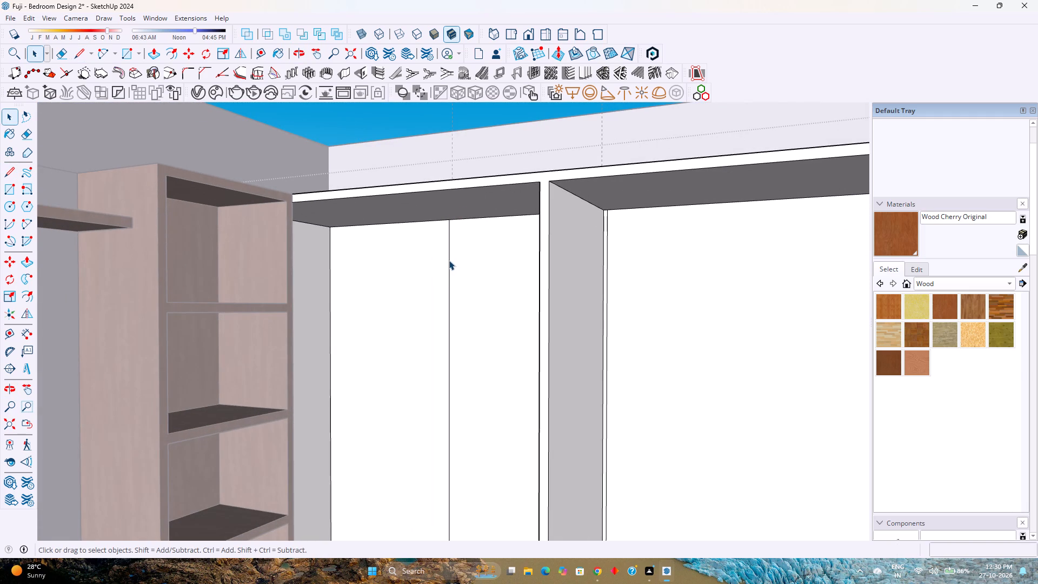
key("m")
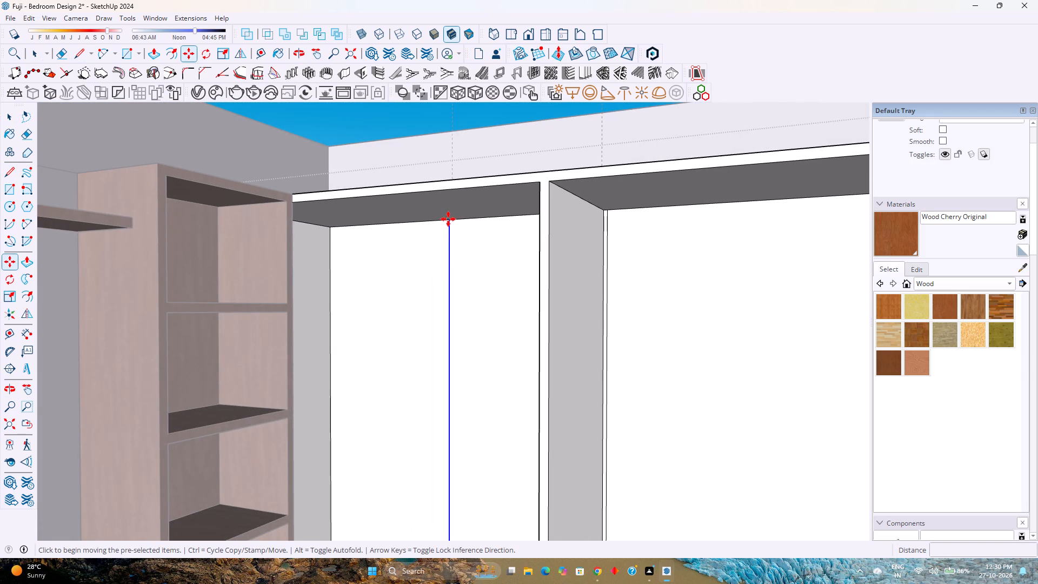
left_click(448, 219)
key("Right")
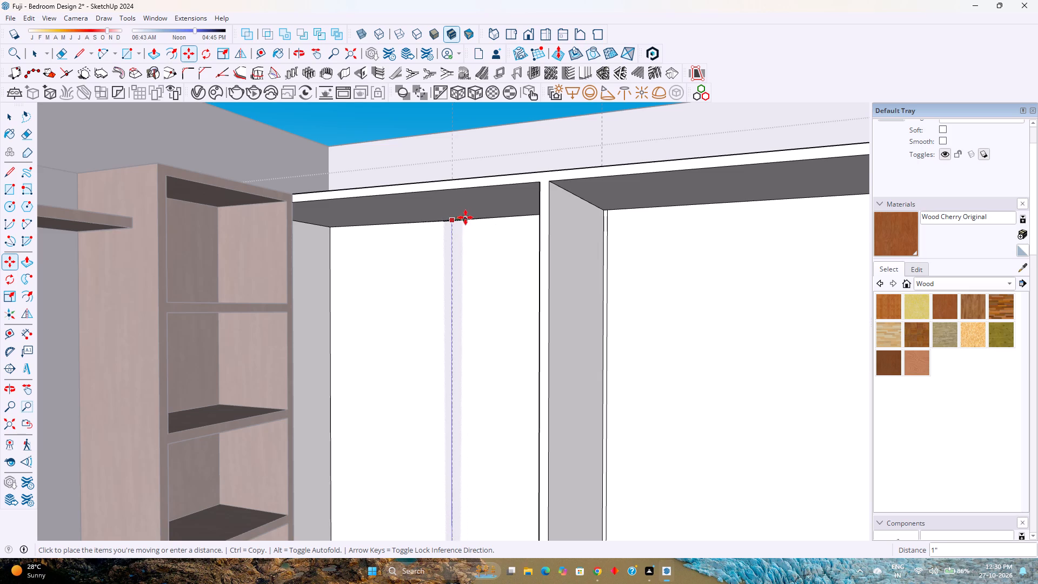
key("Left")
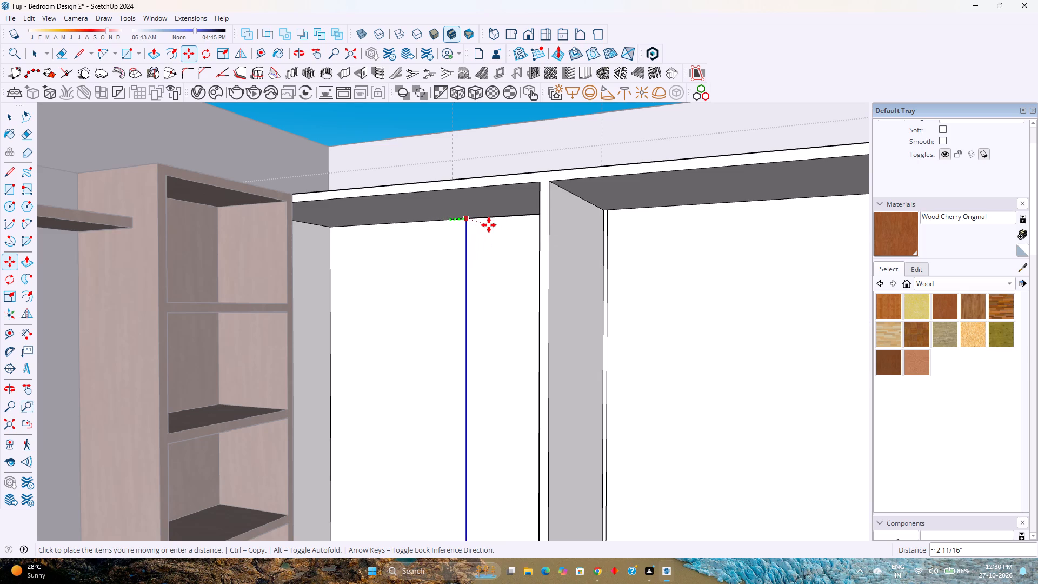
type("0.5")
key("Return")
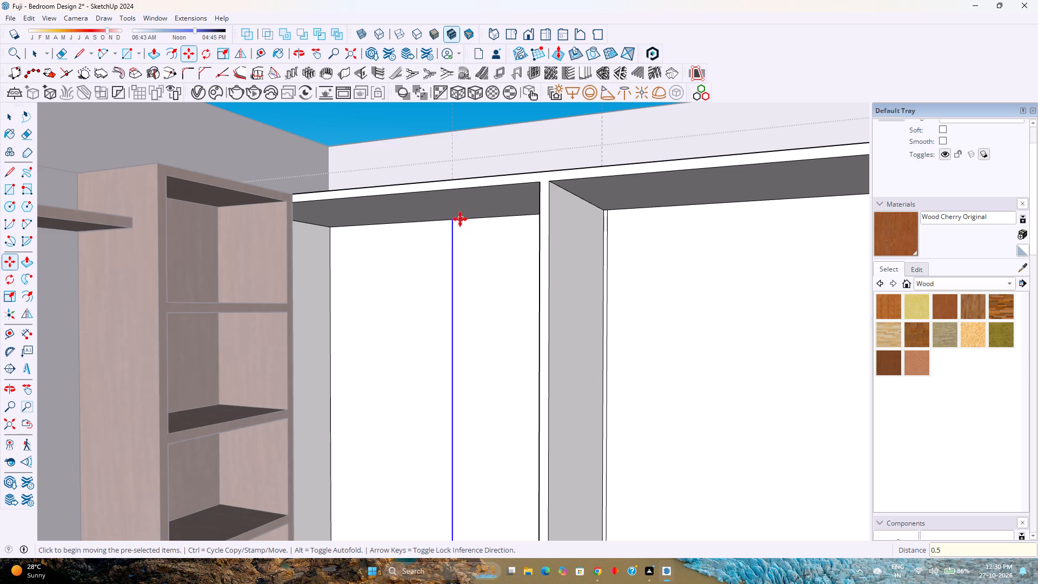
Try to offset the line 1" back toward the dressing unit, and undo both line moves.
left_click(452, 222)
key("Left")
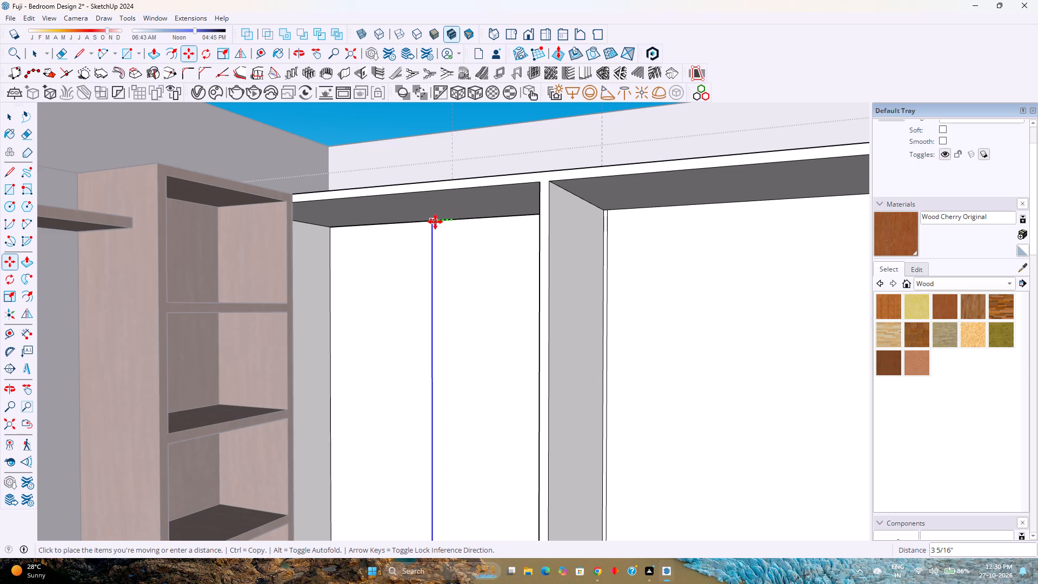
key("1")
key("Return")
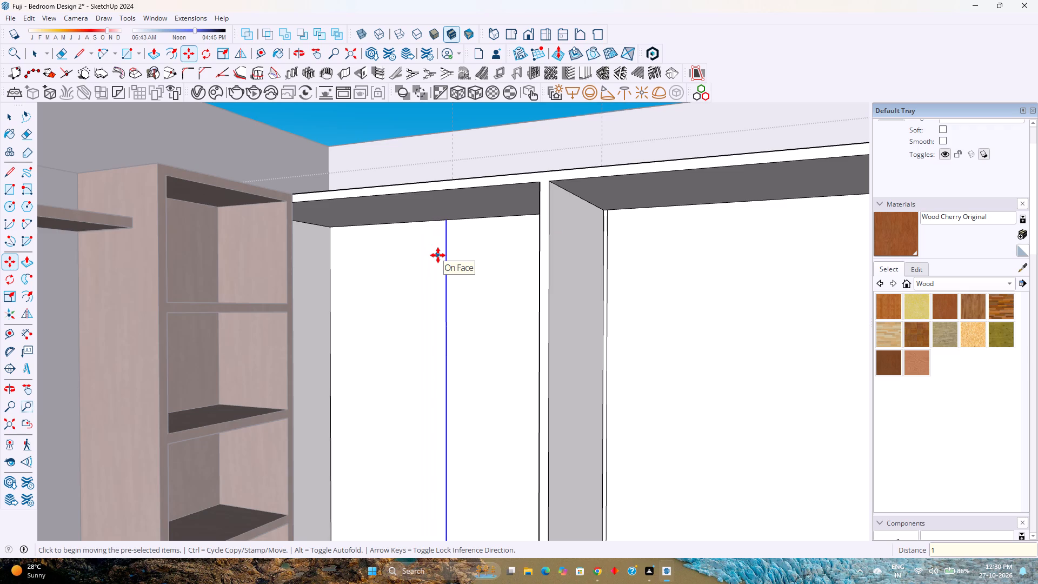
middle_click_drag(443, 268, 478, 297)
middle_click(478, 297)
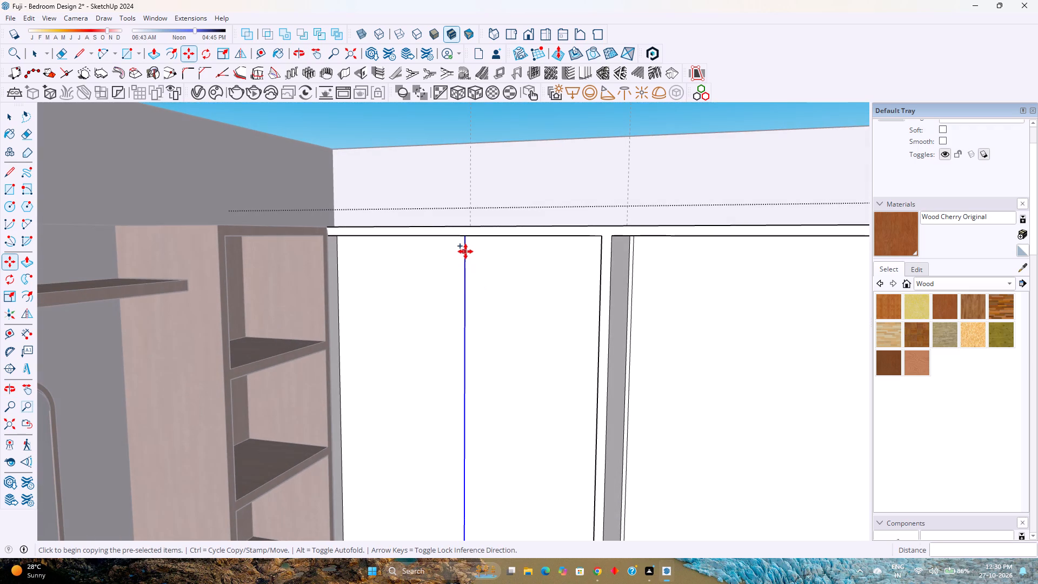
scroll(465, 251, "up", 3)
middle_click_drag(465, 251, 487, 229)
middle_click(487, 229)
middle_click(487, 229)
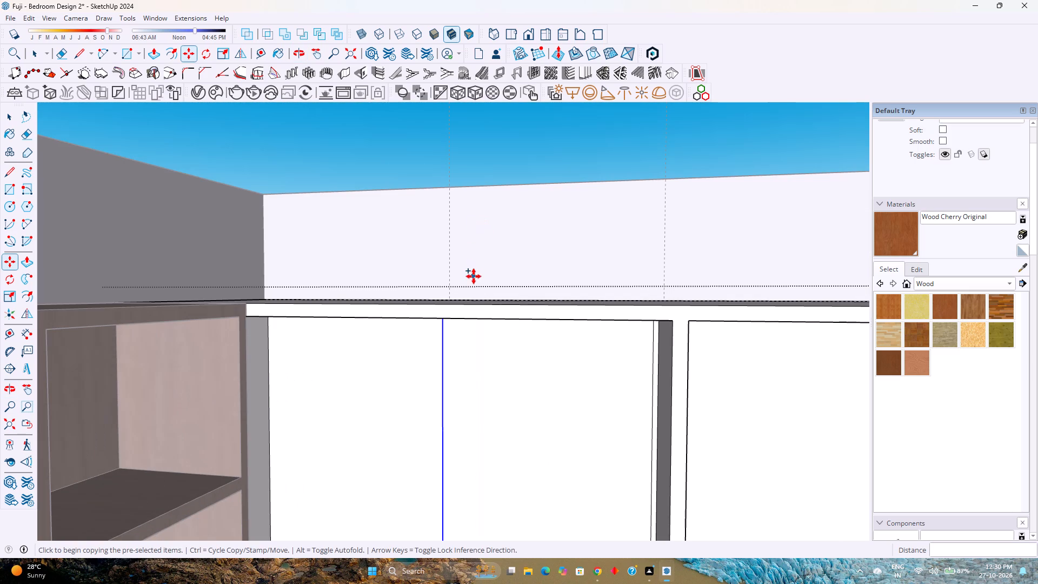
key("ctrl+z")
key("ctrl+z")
Move the vertical line 0.5" away from the dressing unit again and copy it 1" back toward the unit.
middle_click_drag(455, 352, 443, 311)
middle_click(443, 311)
left_click(441, 288)
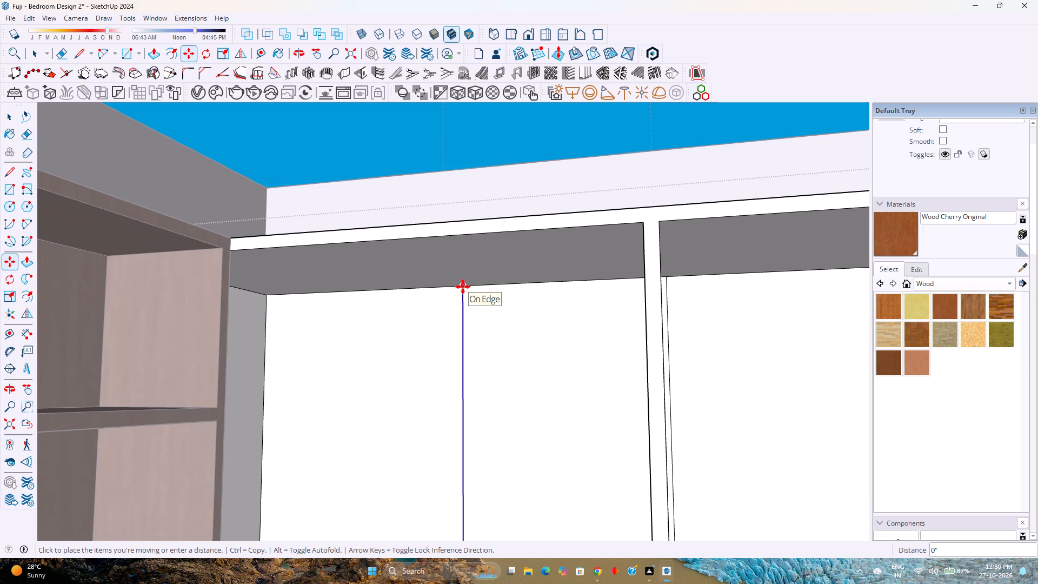
type("0.")
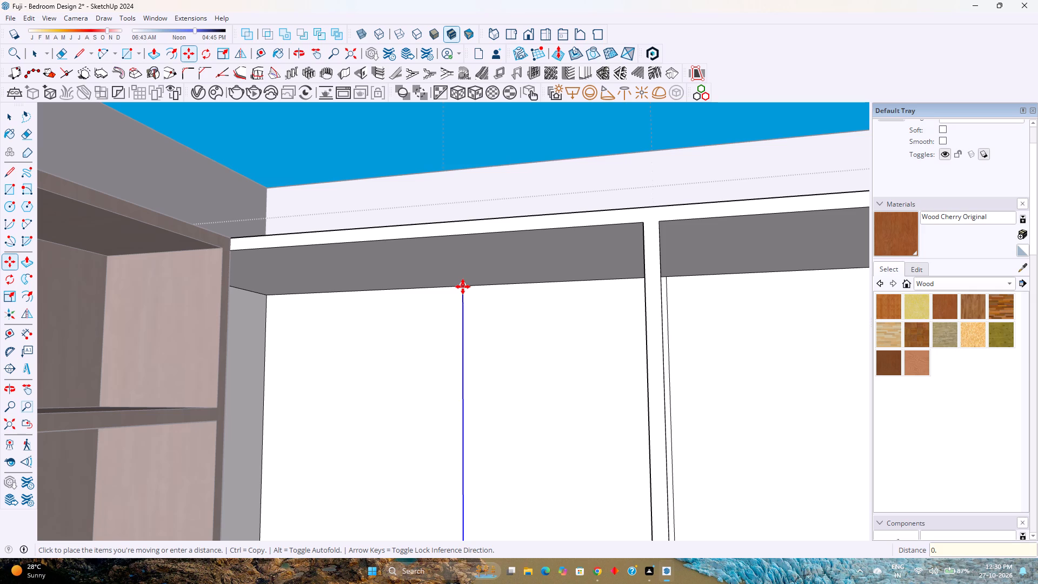
key("5")
key("Return")
left_click(463, 286)
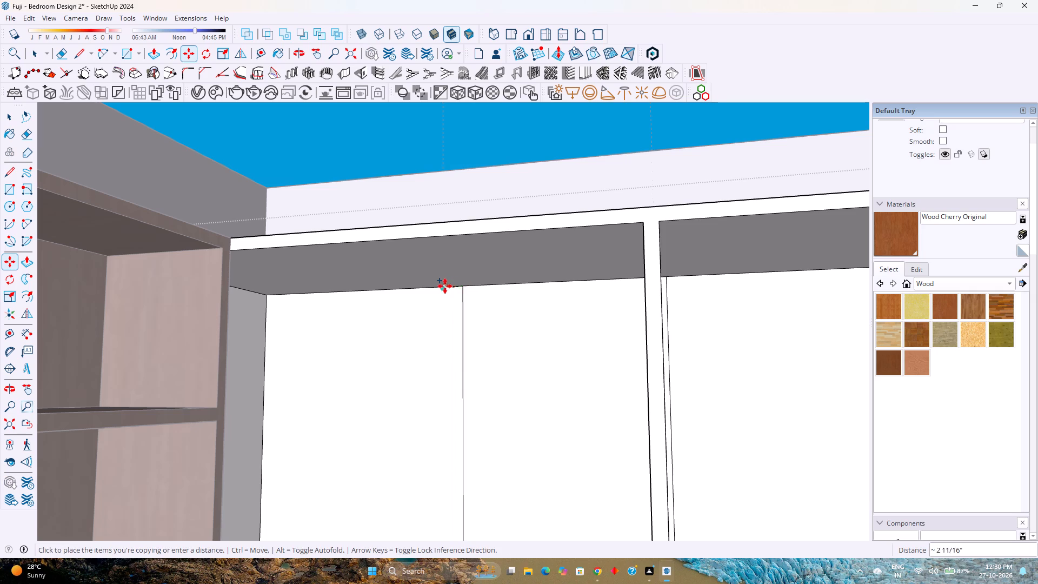
key("1")
key("Return")
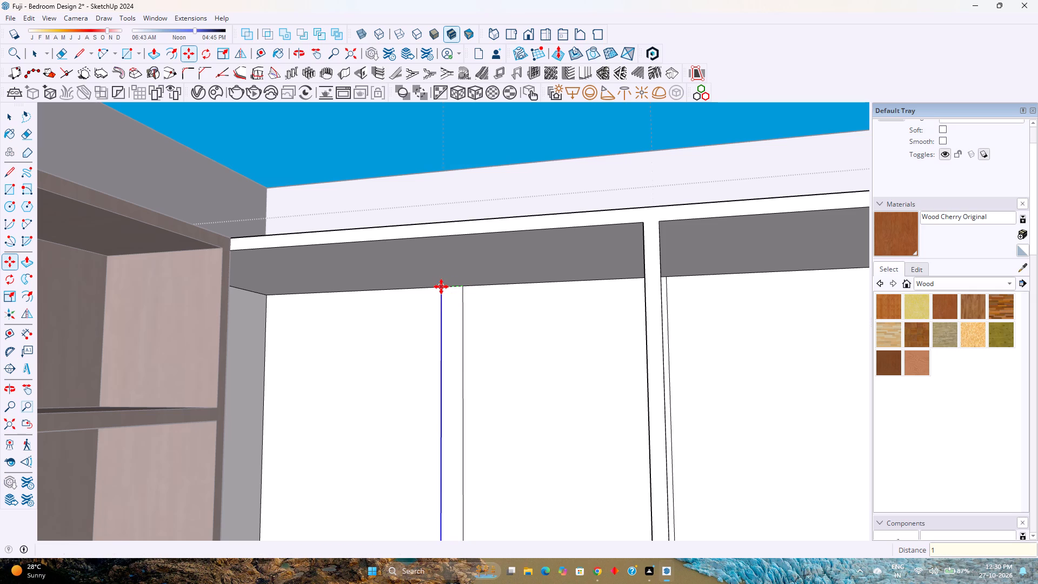
Push/Pull the 1" strip between the two lines forward 1' 10" as a vertical partition in the bay.
key("p")
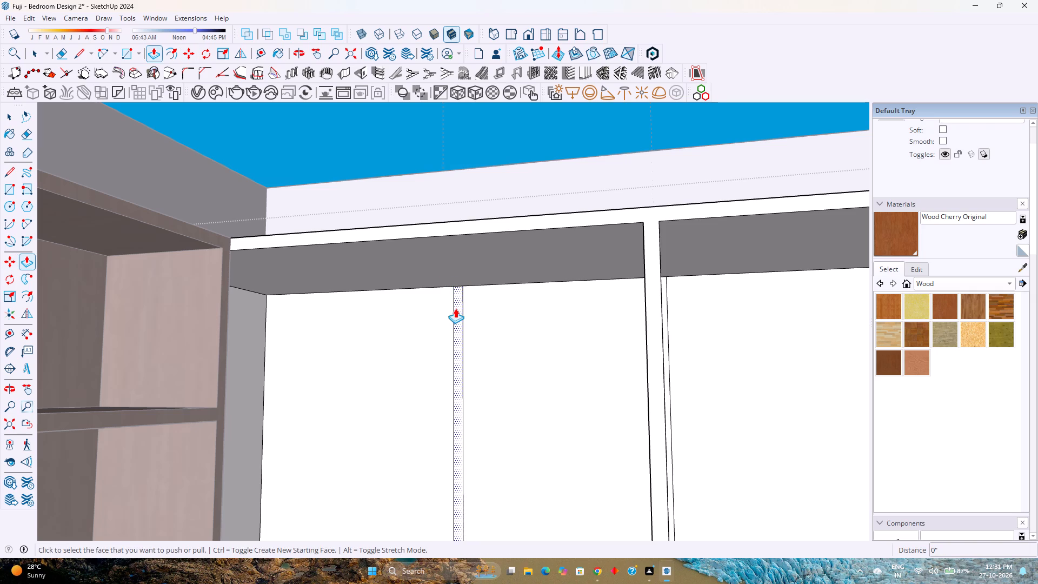
left_click(455, 308)
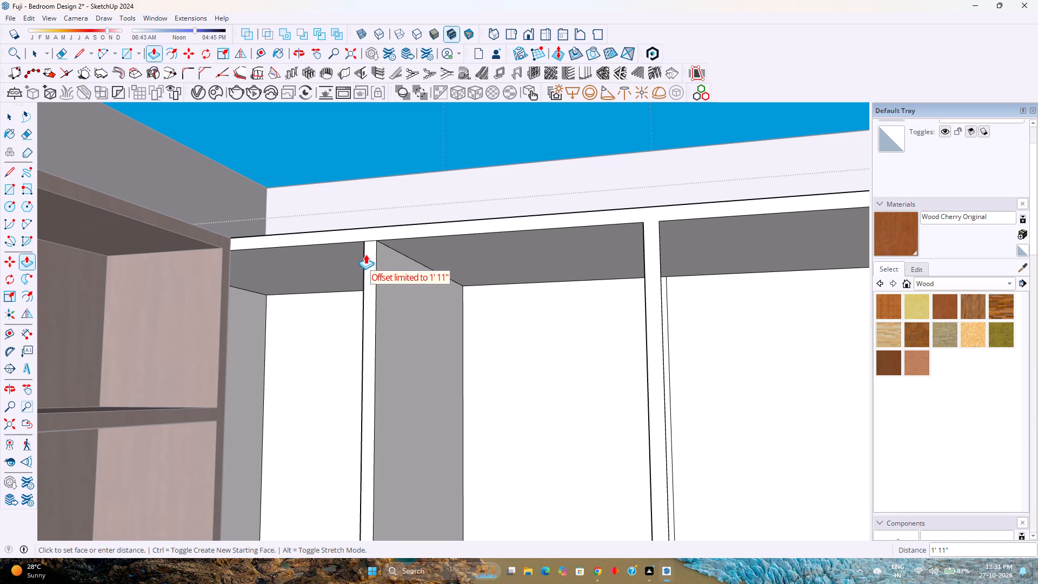
type("1'")
type("10")
key("Return")
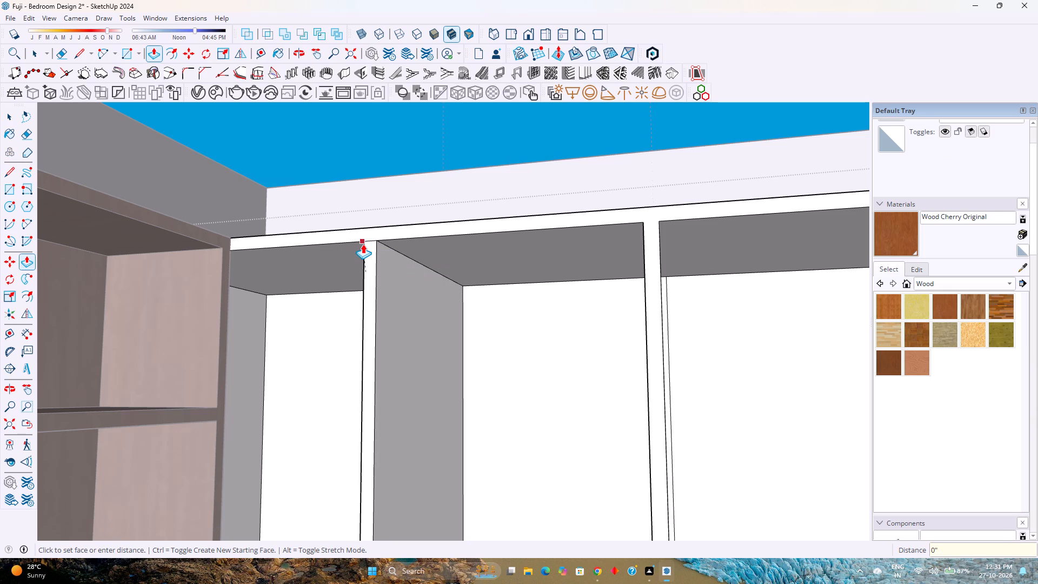
key("space")
key("Escape")
Delete the stray vertical edges at the back on both sides of the divider between the middle and farthest bays, and save the model.
scroll(380, 298, "down", 4)
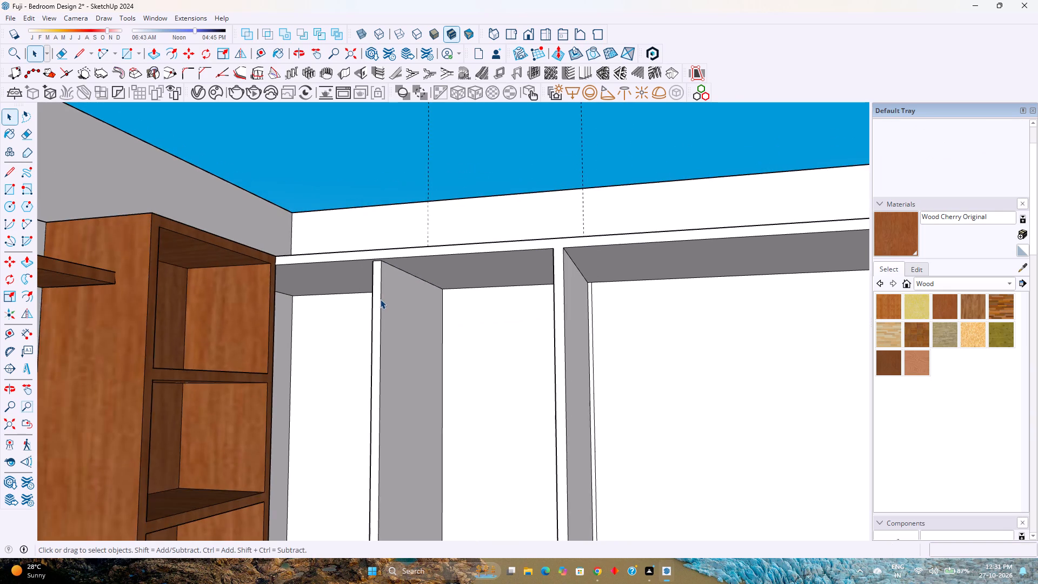
scroll(381, 303, "down", 5)
scroll(392, 317, "up", 1)
middle_click(388, 316)
middle_click_drag(384, 316, 350, 342)
scroll(350, 342, "down", 4)
middle_click_drag(367, 363, 313, 282, "shift")
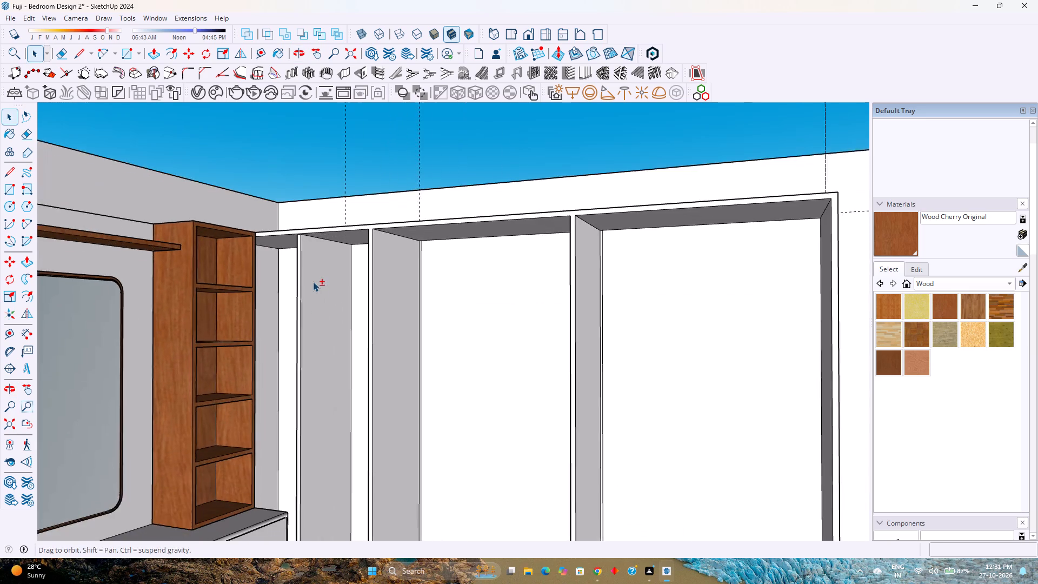
middle_click(315, 283, "shift")
middle_click_drag(313, 282, 315, 284, "shift")
scroll(313, 281, "down", 6)
middle_click_drag(353, 336, 345, 291, "shift")
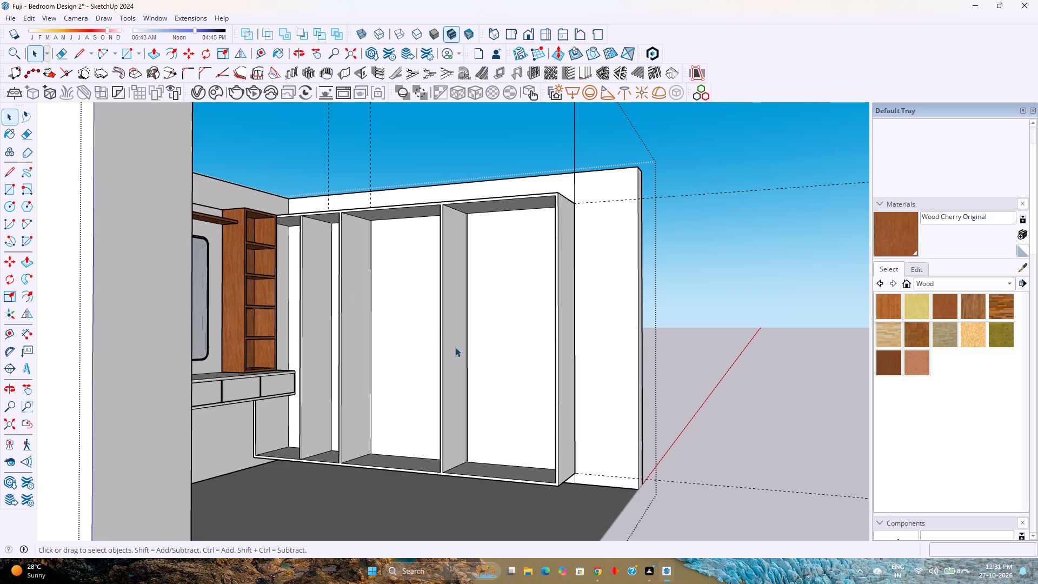
scroll(455, 411, "up", 1)
scroll(479, 470, "up", 14)
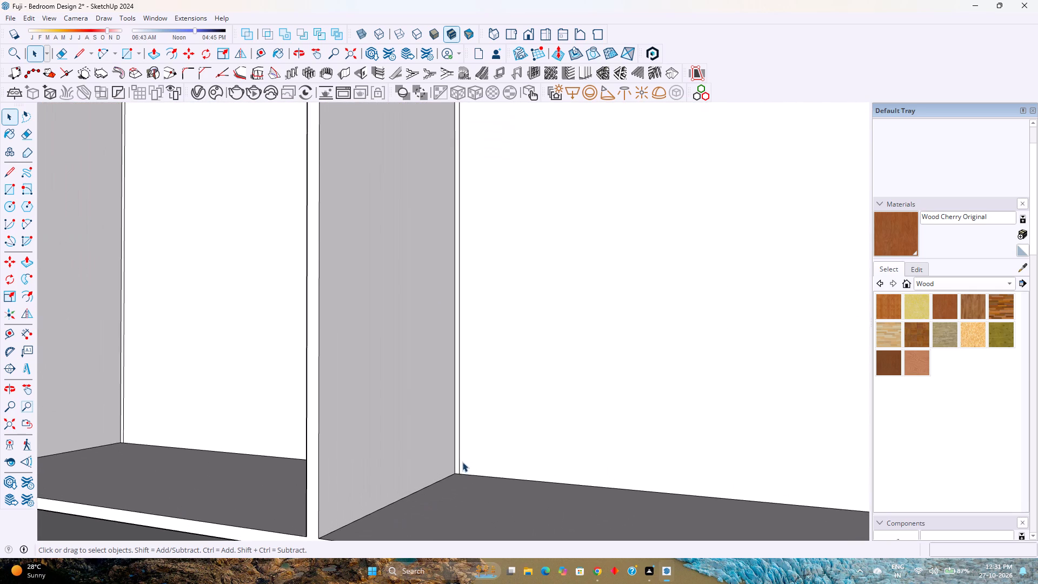
scroll(462, 462, "up", 2)
left_click(457, 457)
left_click(457, 457)
left_click(457, 453)
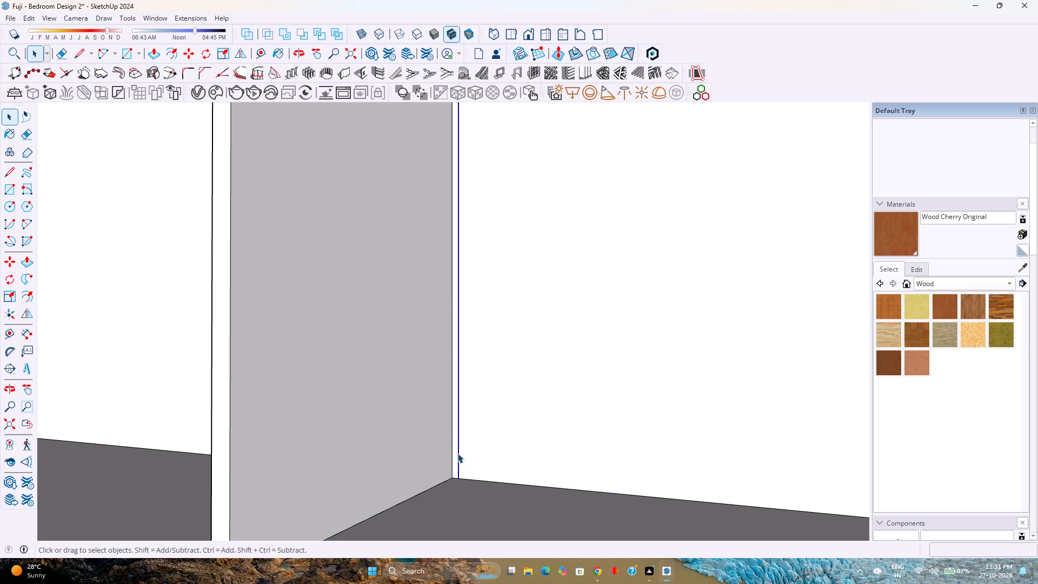
key("Delete")
scroll(457, 453, "down", 4)
middle_click_drag(444, 446, 627, 454)
middle_click(627, 454)
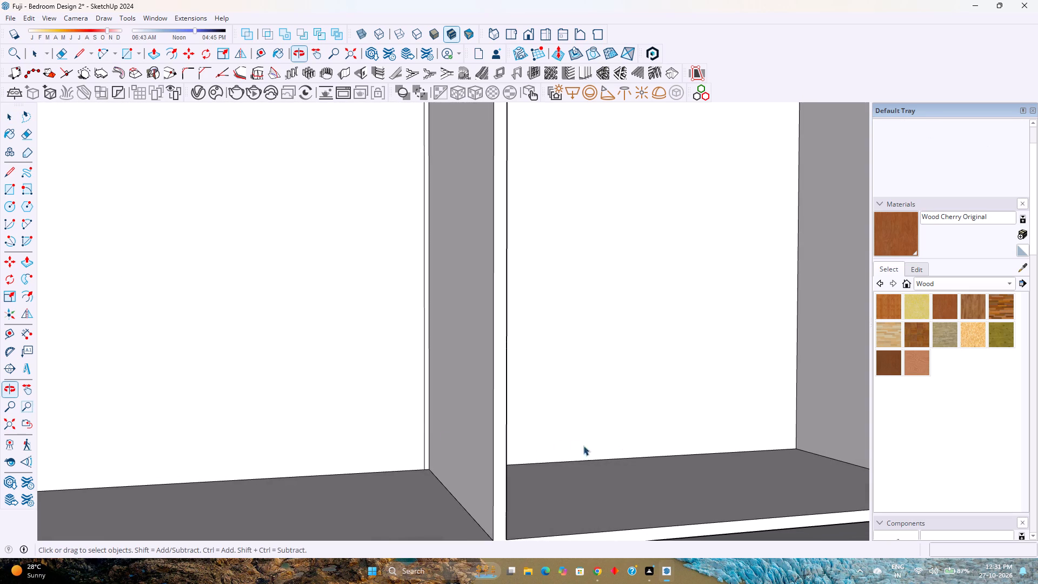
left_click(424, 421)
key("Delete")
scroll(424, 421, "down", 9)
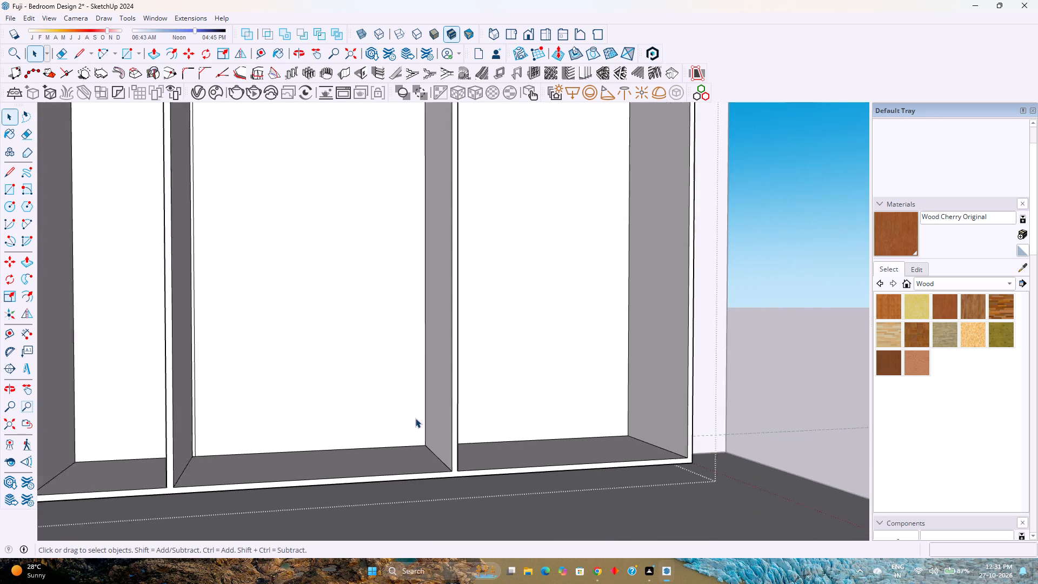
middle_click_drag(444, 416, 388, 420)
scroll(383, 419, "down", 5)
key("ctrl+s")
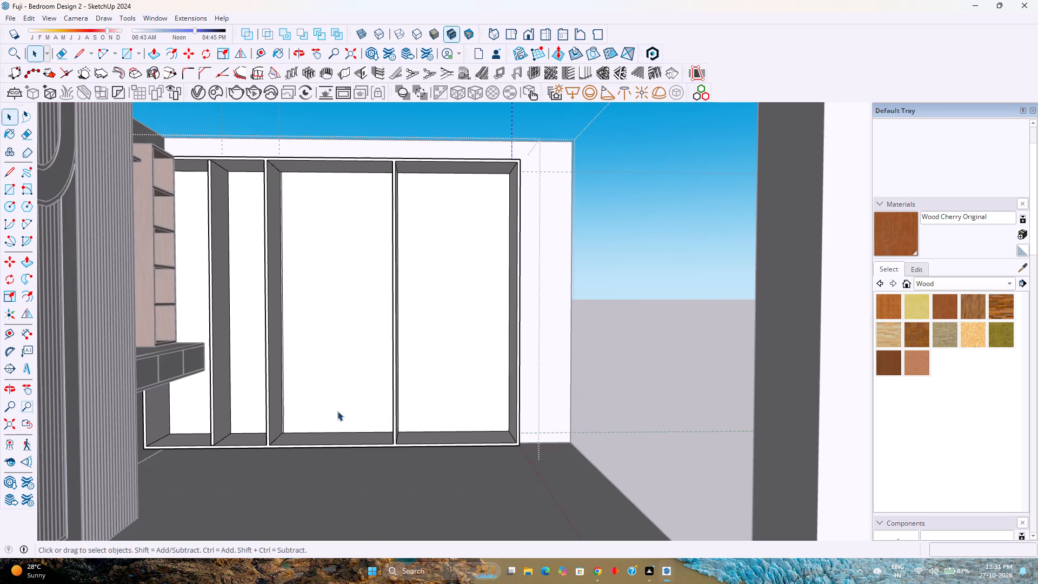
Delete the stray vertical edges at the back on both sides of the main divider nearest the dressing unit, and save the model.
scroll(267, 406, "up", 12)
left_click(308, 407)
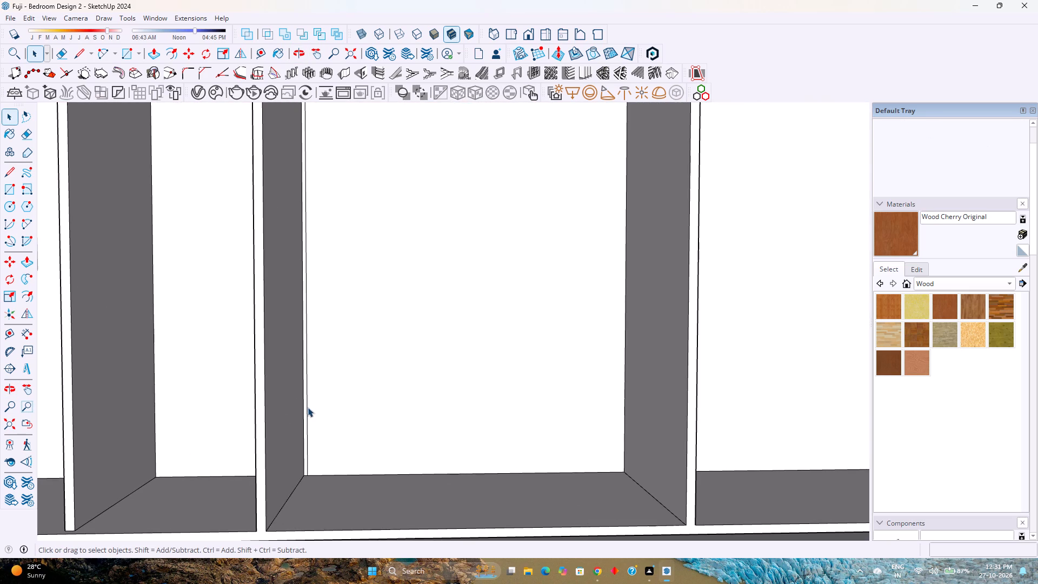
key("Delete")
middle_click_drag(278, 411, 347, 421)
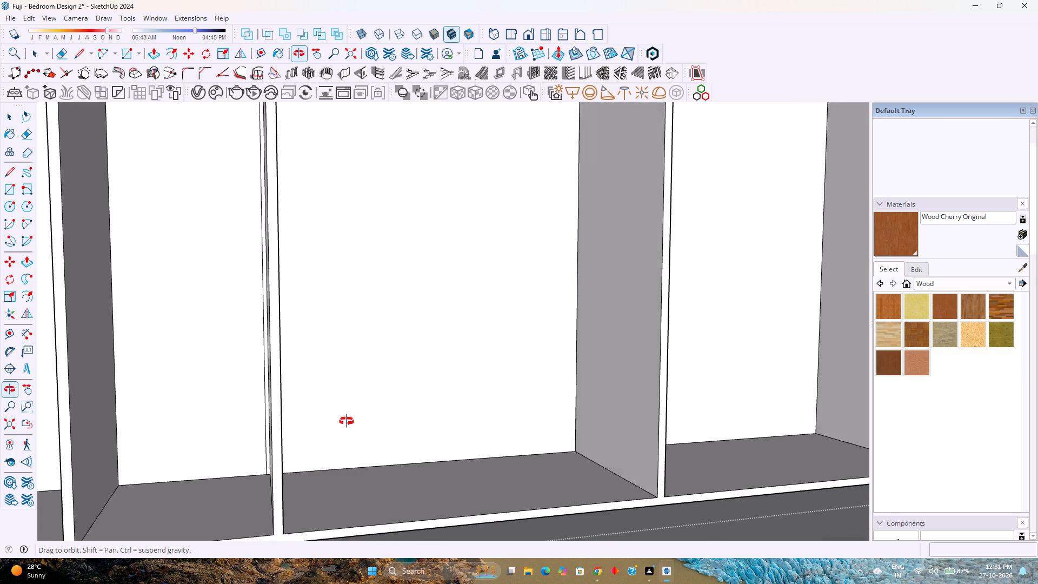
middle_click_drag(347, 421, 376, 422)
left_click(249, 406)
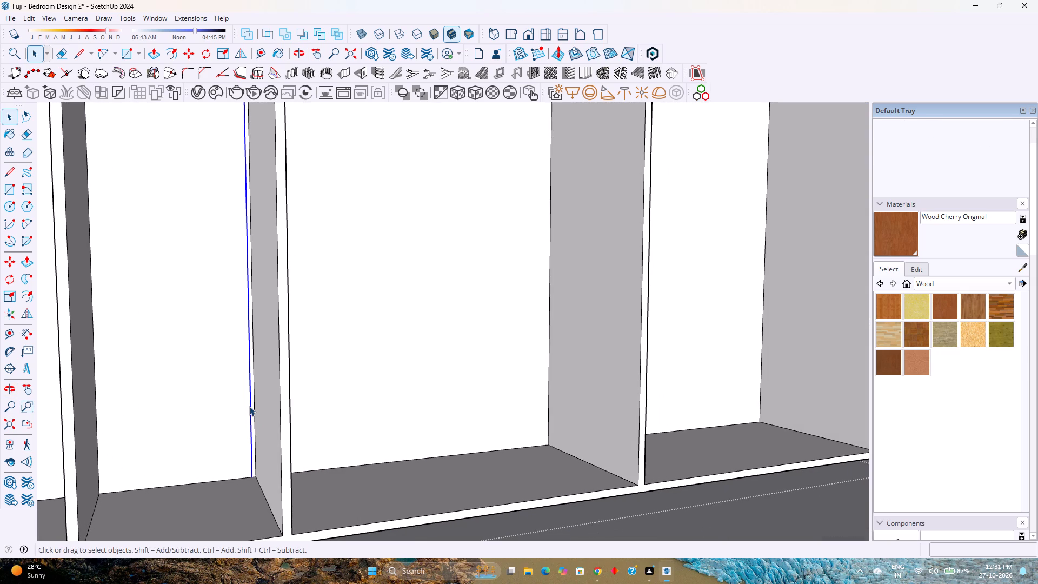
key("Delete")
scroll(249, 406, "down", 4)
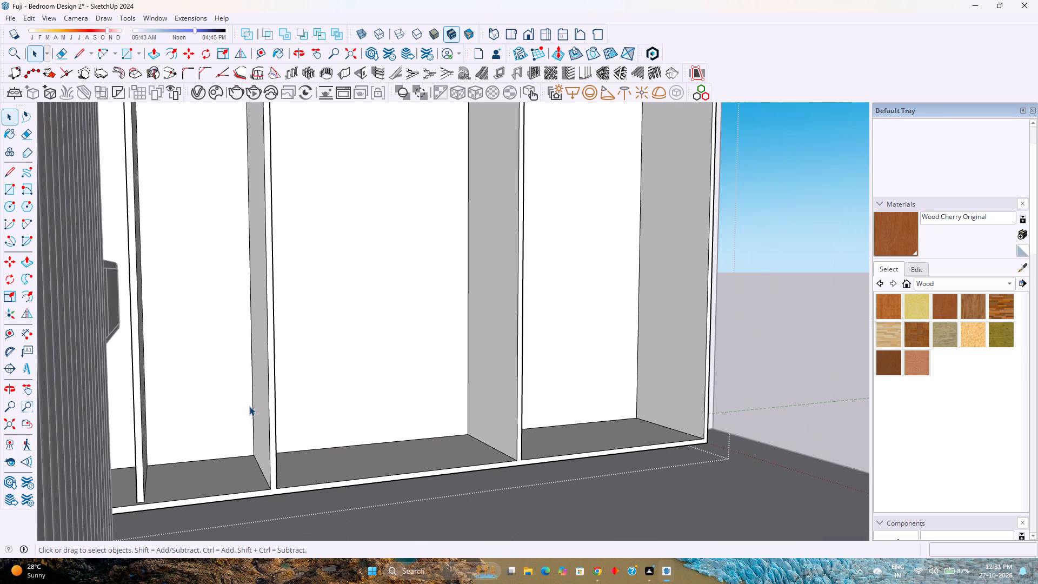
key("ctrl+s")
Bring the whole bedroom into view and examine the partitioned wardrobe from several angles.
scroll(325, 395, "down", 5)
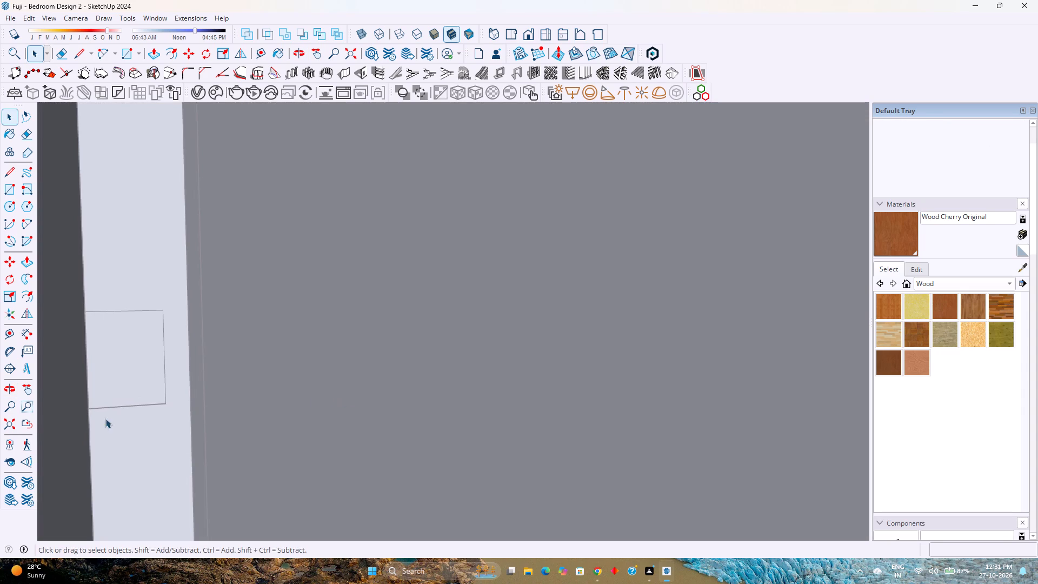
left_click(9, 423)
middle_click_drag(309, 396, 81, 414)
middle_click(0, 410)
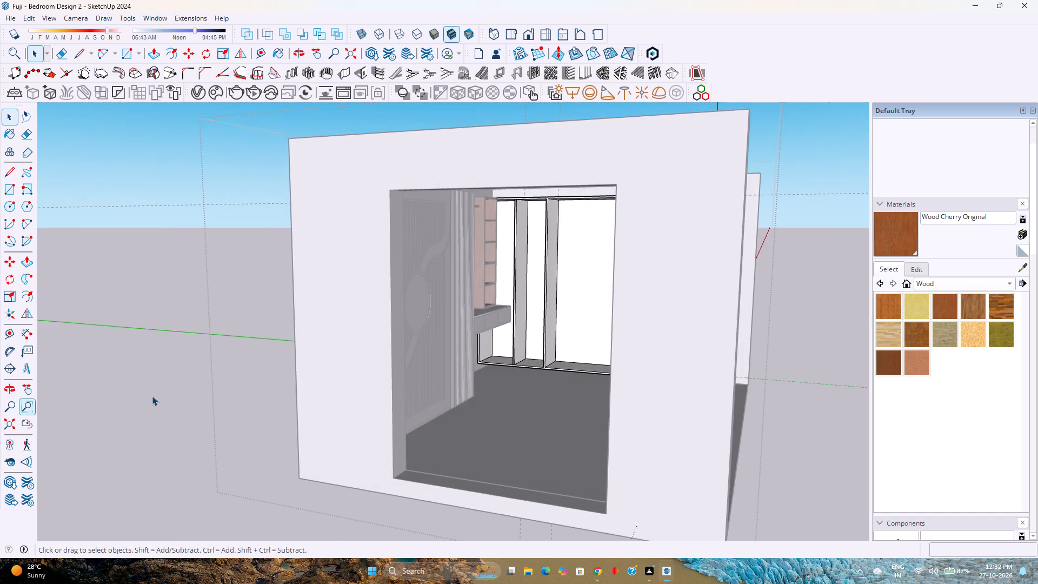
scroll(152, 396, "down", 3)
middle_click_drag(605, 409, 398, 408)
middle_click_drag(630, 375, 414, 403, "shift")
middle_click(414, 403, "shift")
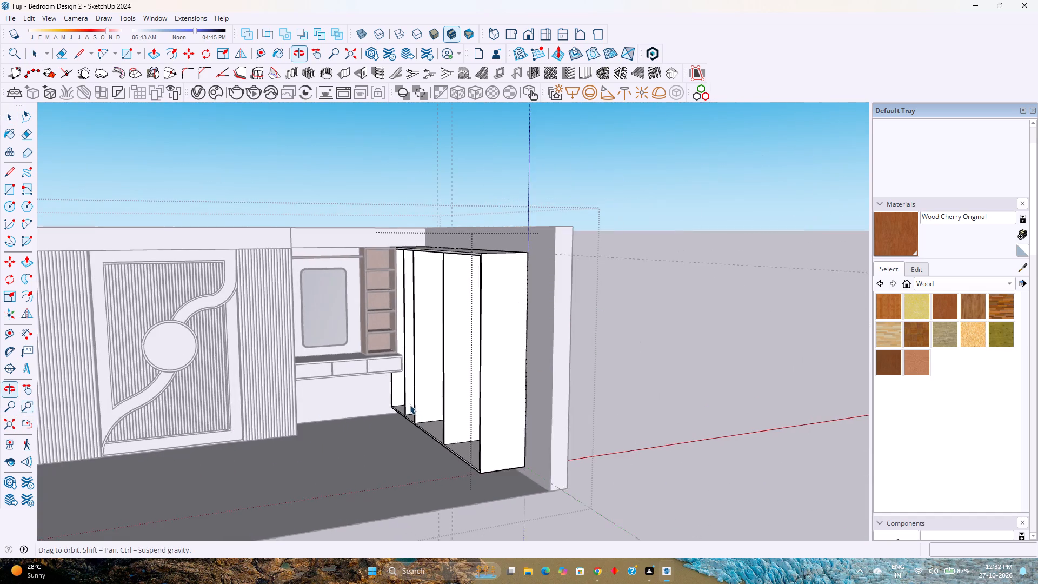
middle_click_drag(417, 407, 551, 413)
scroll(525, 406, "up", 6)
scroll(481, 410, "up", 1)
middle_click_drag(481, 410, 497, 419)
middle_click(497, 419)
scroll(497, 419, "down", 1)
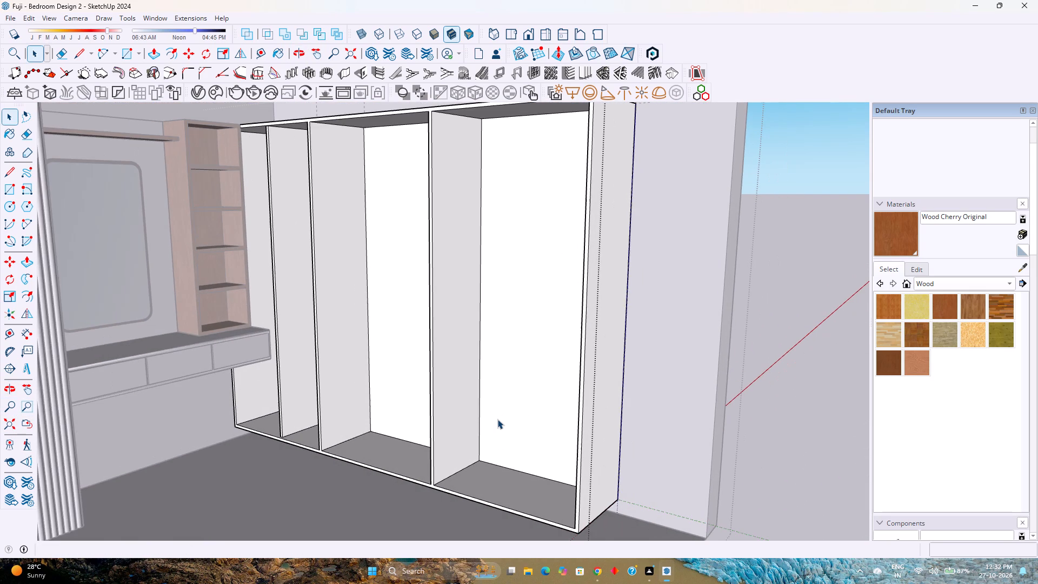
middle_click_drag(476, 443, 435, 404, "shift")
middle_click_drag(434, 402, 429, 396, "shift")
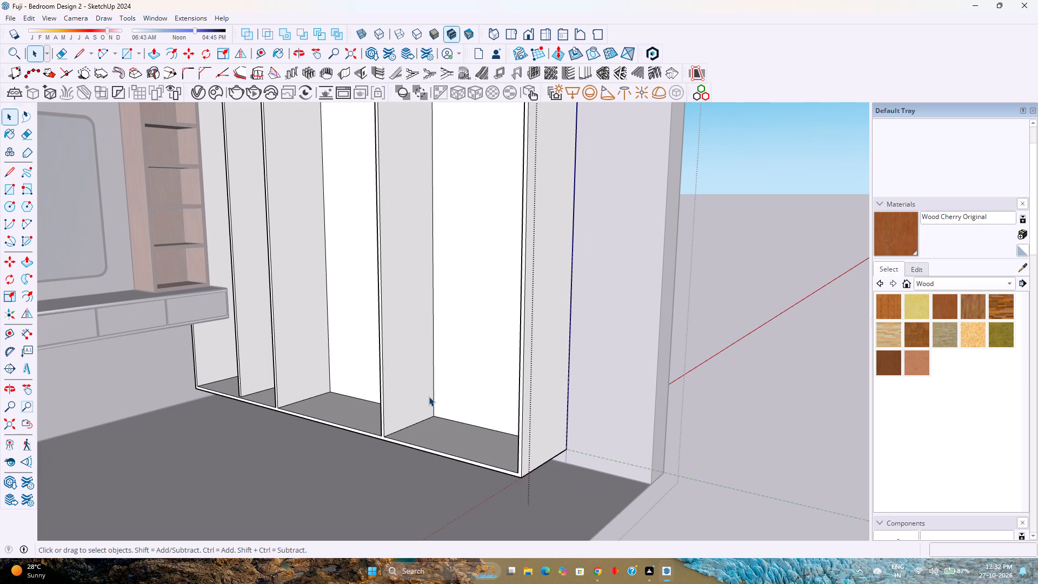
scroll(429, 396, "down", 2)
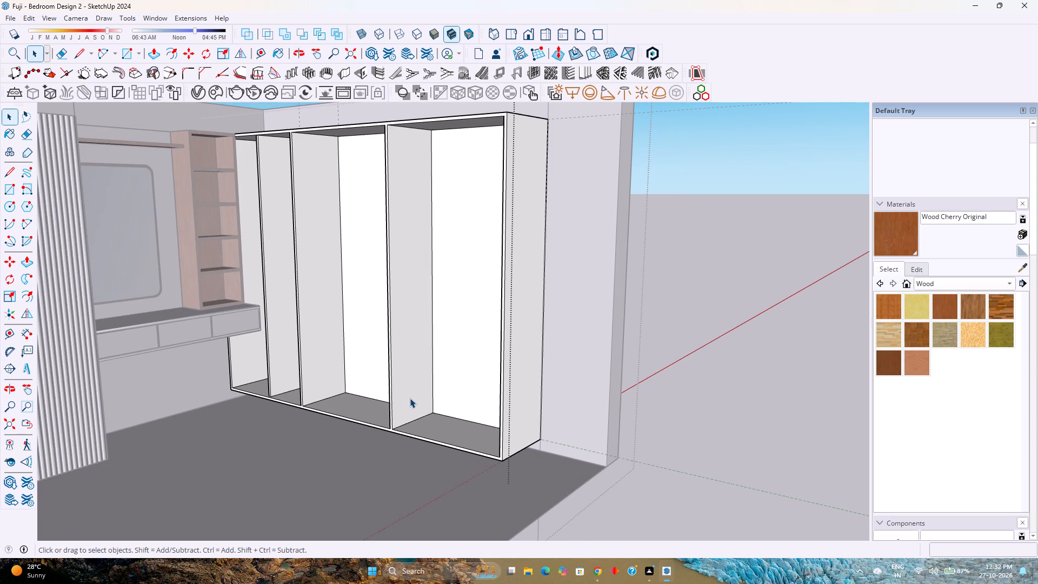
scroll(410, 398, "up", 2)
scroll(410, 398, "down", 4)
middle_click_drag(410, 398, 495, 443)
middle_click(529, 444)
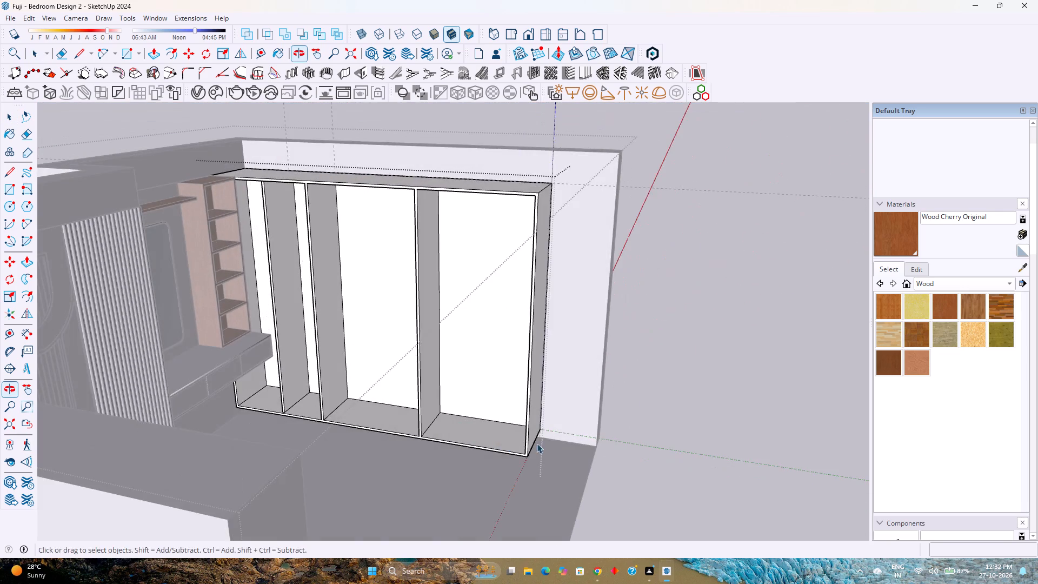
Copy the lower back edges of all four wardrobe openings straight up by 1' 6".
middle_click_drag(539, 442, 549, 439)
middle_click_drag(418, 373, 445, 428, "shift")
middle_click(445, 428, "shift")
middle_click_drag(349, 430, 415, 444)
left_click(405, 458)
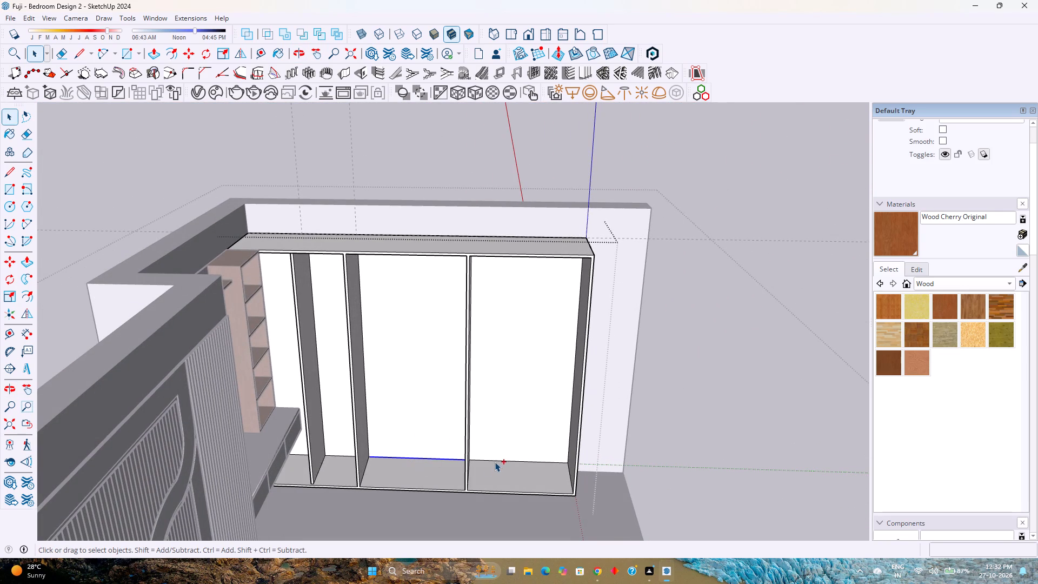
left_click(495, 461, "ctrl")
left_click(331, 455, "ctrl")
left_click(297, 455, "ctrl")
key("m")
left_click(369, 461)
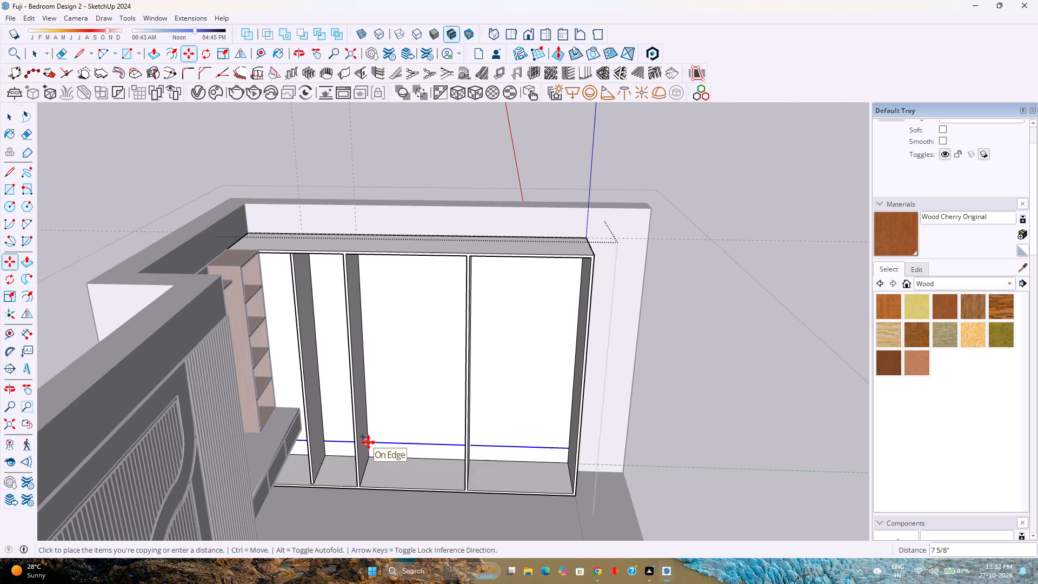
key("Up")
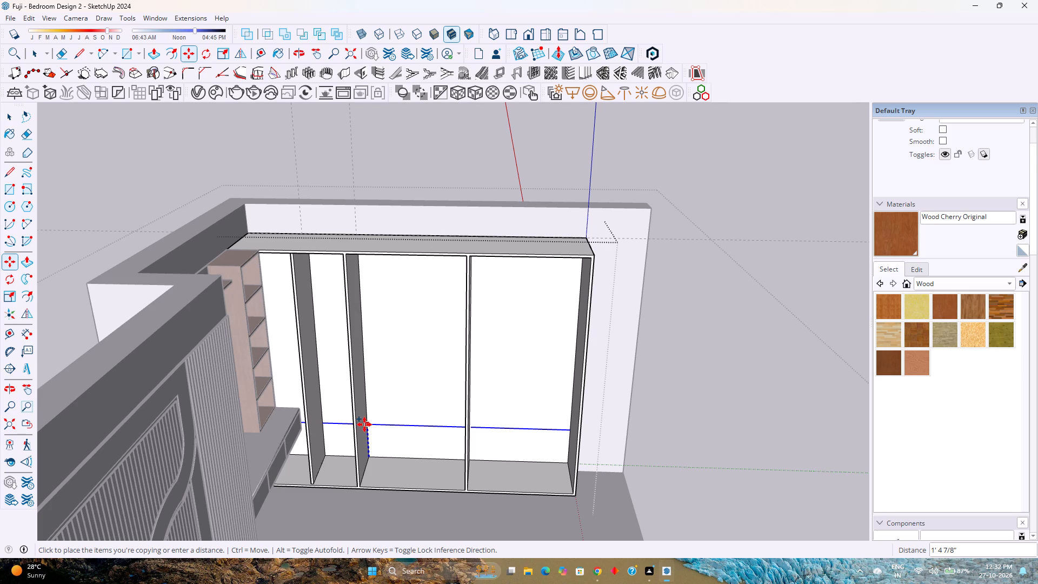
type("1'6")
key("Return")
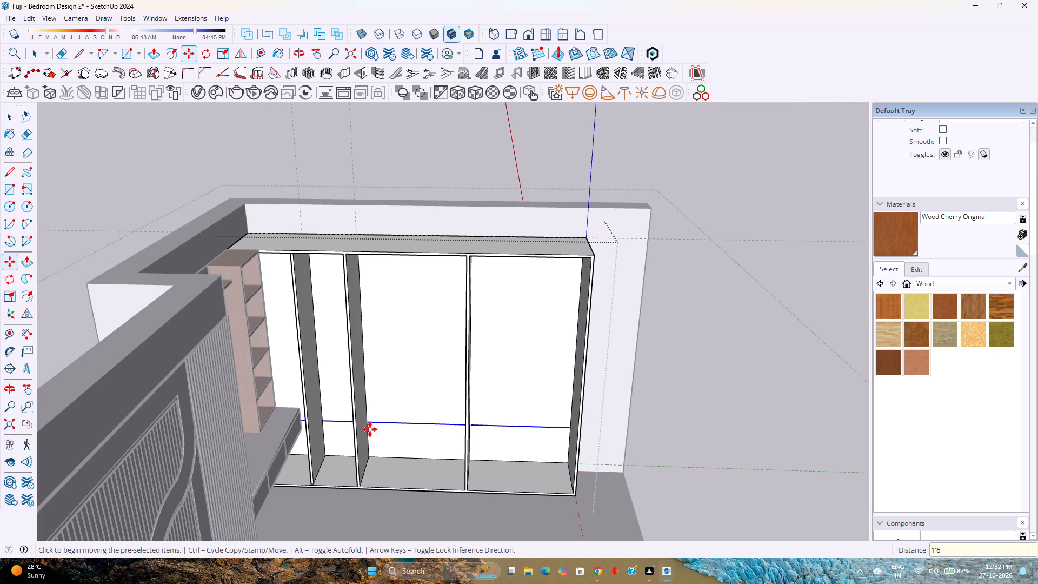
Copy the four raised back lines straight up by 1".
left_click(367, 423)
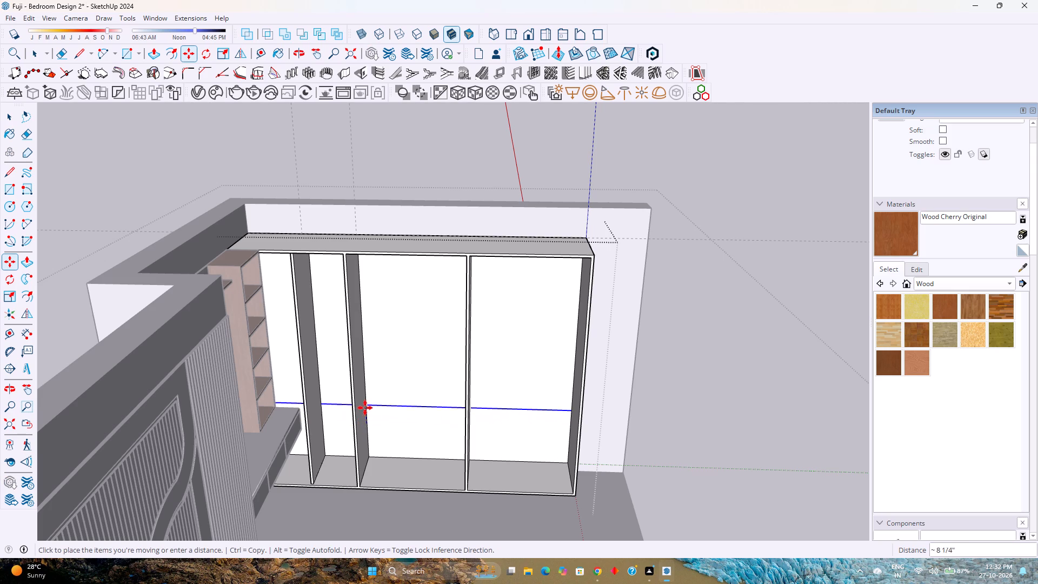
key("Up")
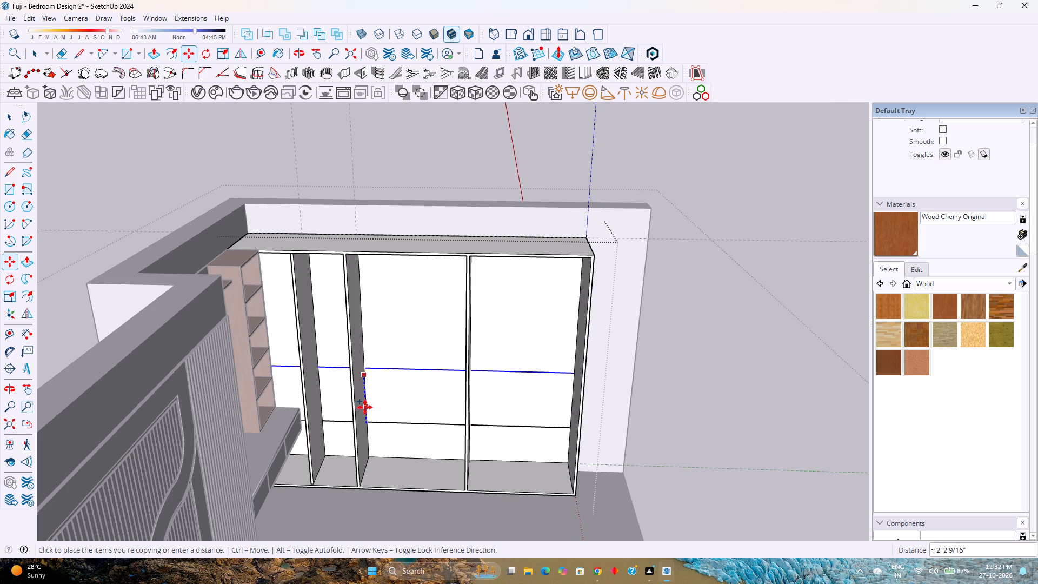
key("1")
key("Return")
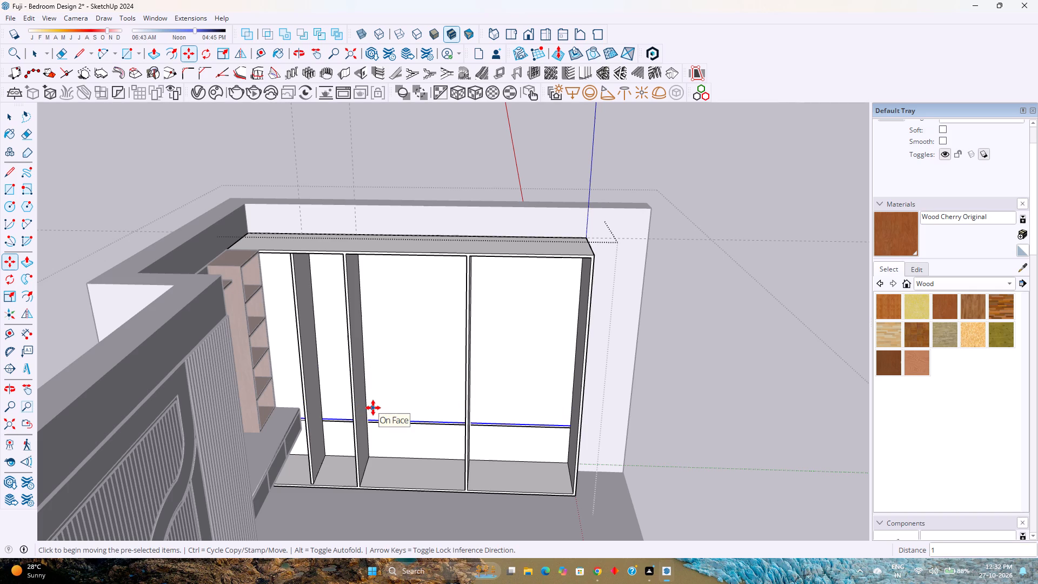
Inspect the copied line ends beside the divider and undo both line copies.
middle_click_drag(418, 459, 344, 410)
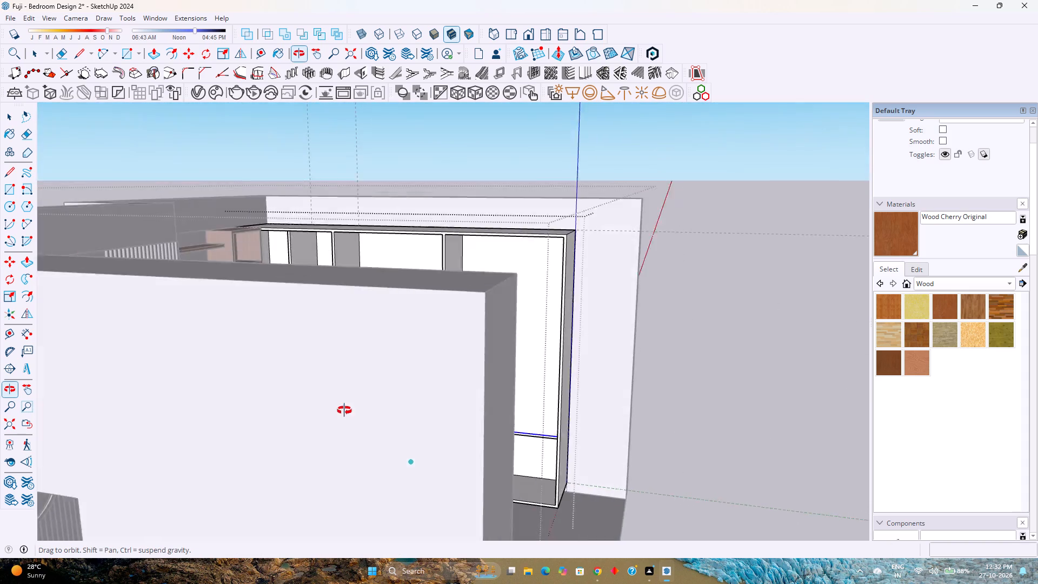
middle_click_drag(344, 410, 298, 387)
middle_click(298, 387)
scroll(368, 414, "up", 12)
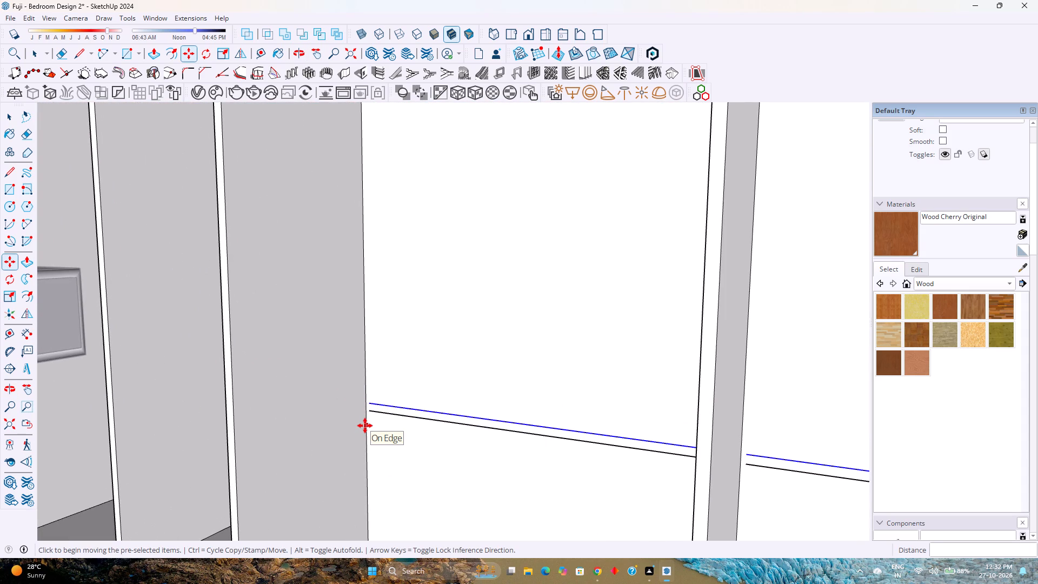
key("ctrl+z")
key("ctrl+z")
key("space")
Select the middle bay's top back edge together with its short piece at the divider corner and weld them.
scroll(365, 426, "down", 6)
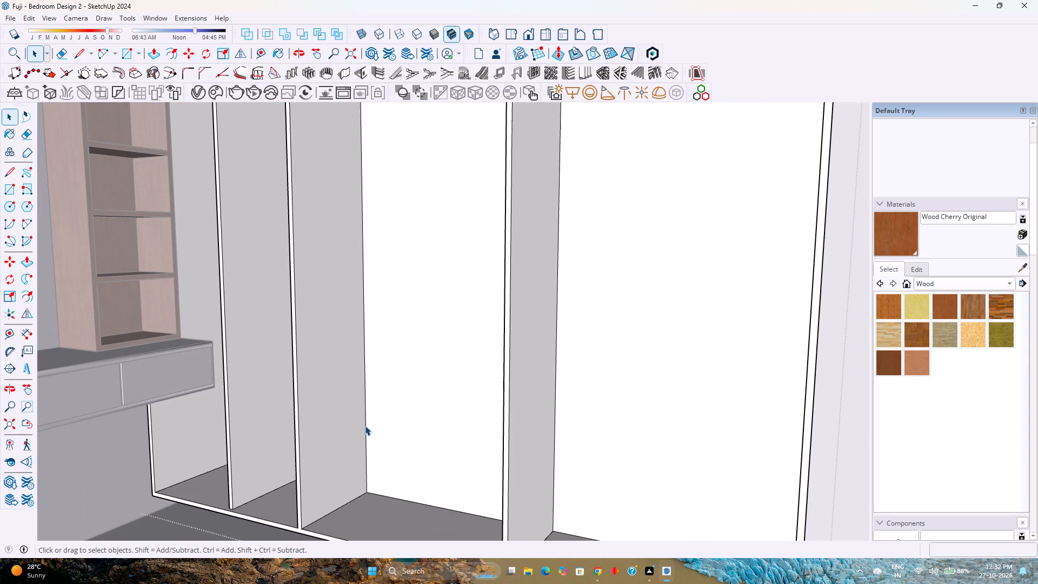
middle_click_drag(380, 420, 385, 524, "shift")
middle_click(385, 524, "shift")
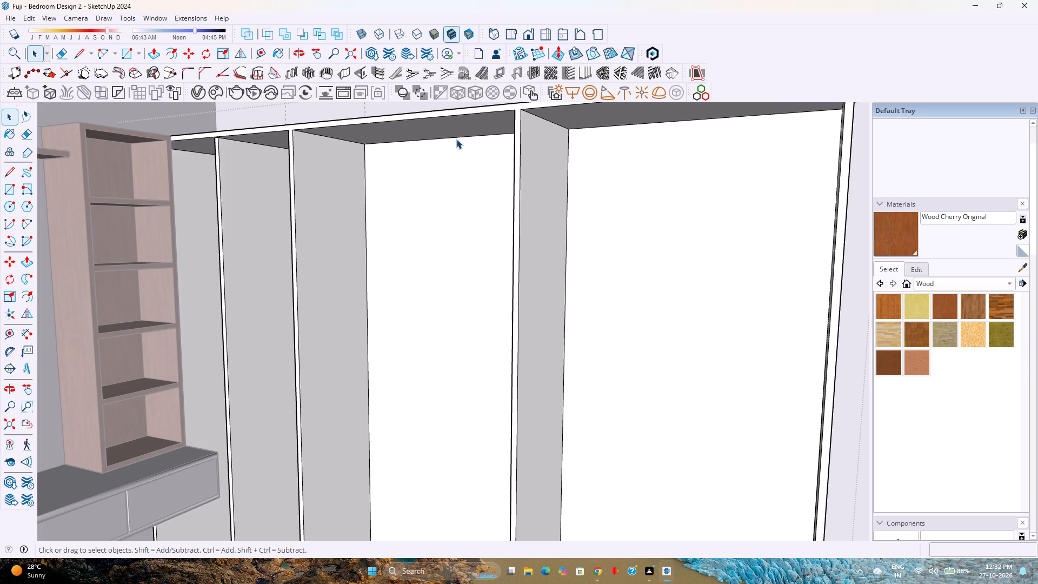
left_click(456, 139)
scroll(456, 143, "up", 3)
middle_click_drag(461, 144, 599, 135)
middle_click(599, 135)
scroll(364, 125, "up", 1)
scroll(278, 138, "up", 3)
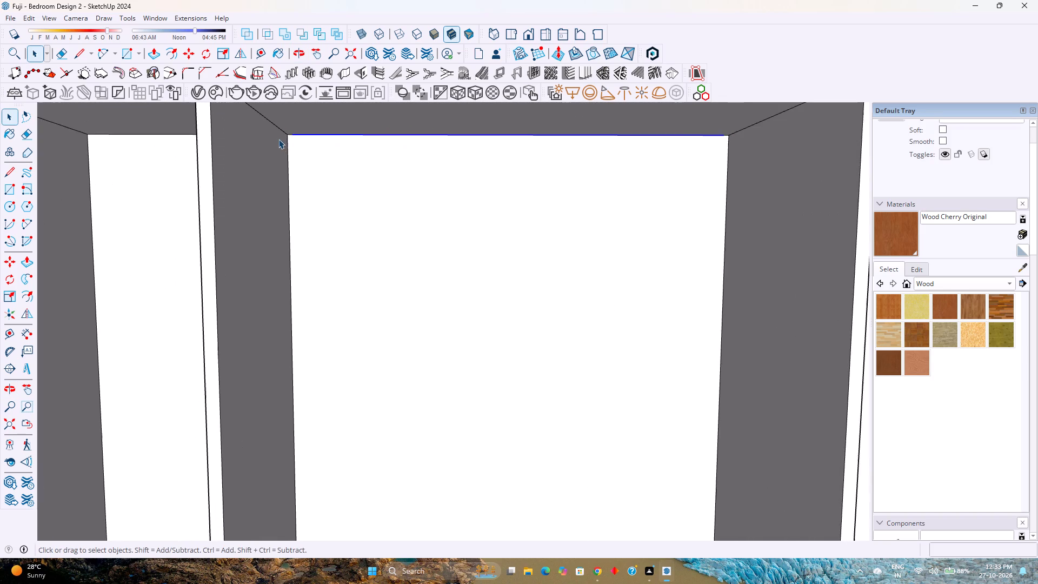
scroll(281, 139, "up", 1)
left_click(292, 135, "ctrl")
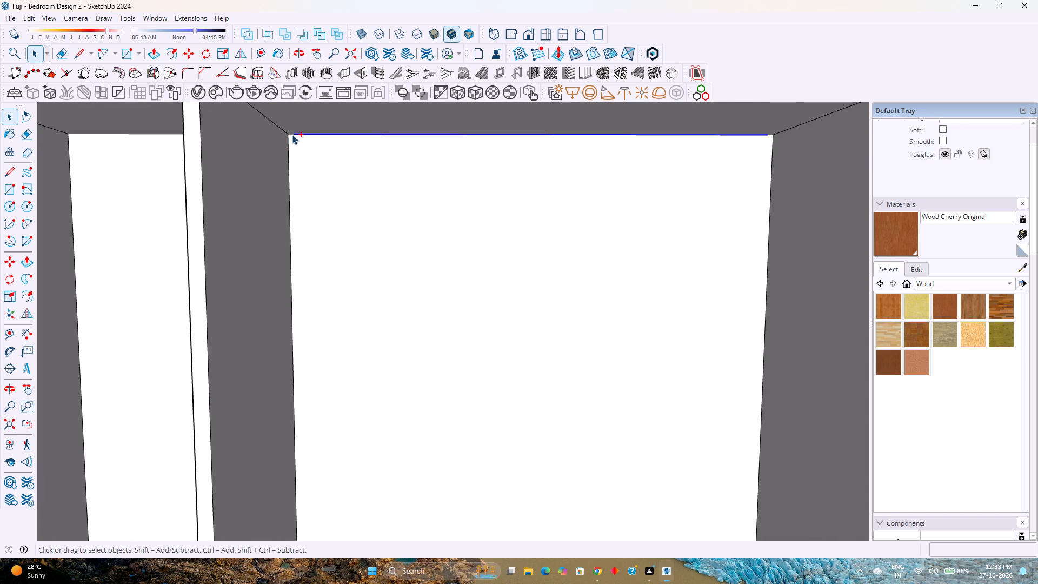
scroll(289, 132, "up", 7)
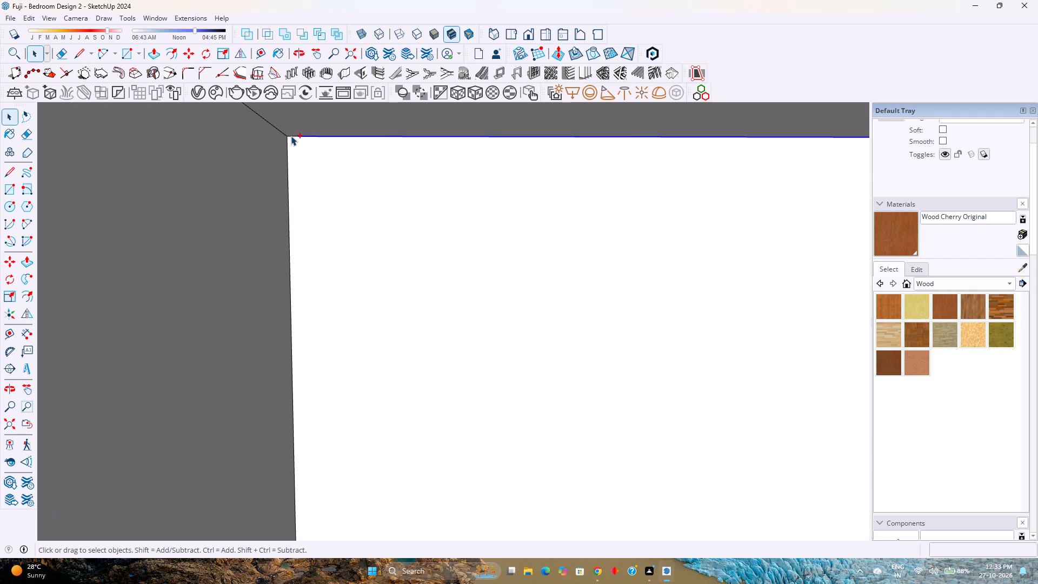
left_click(291, 136, "ctrl")
scroll(305, 151, "down", 4)
right_click(308, 140)
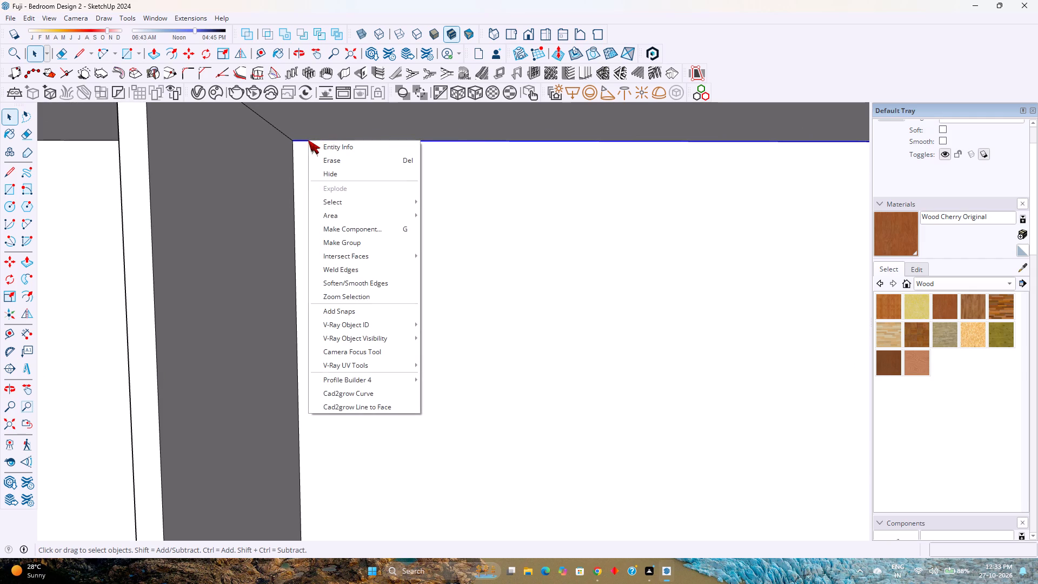
left_click(346, 274)
scroll(346, 274, "down", 6)
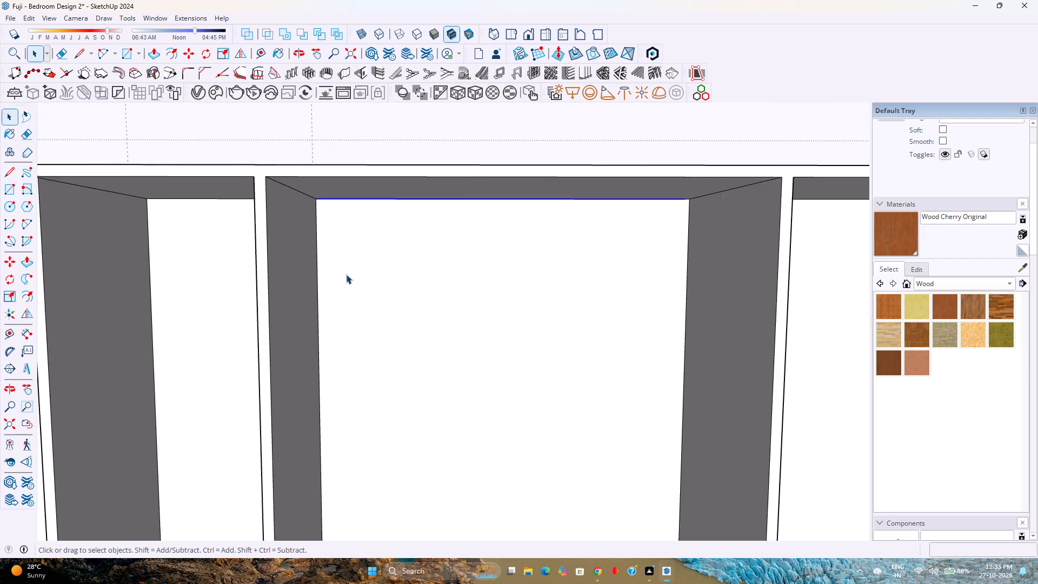
Weld the bounding edges of the back panels in all four wardrobe openings, then check the middle bay's outline.
scroll(346, 274, "down", 5)
double_click(635, 293)
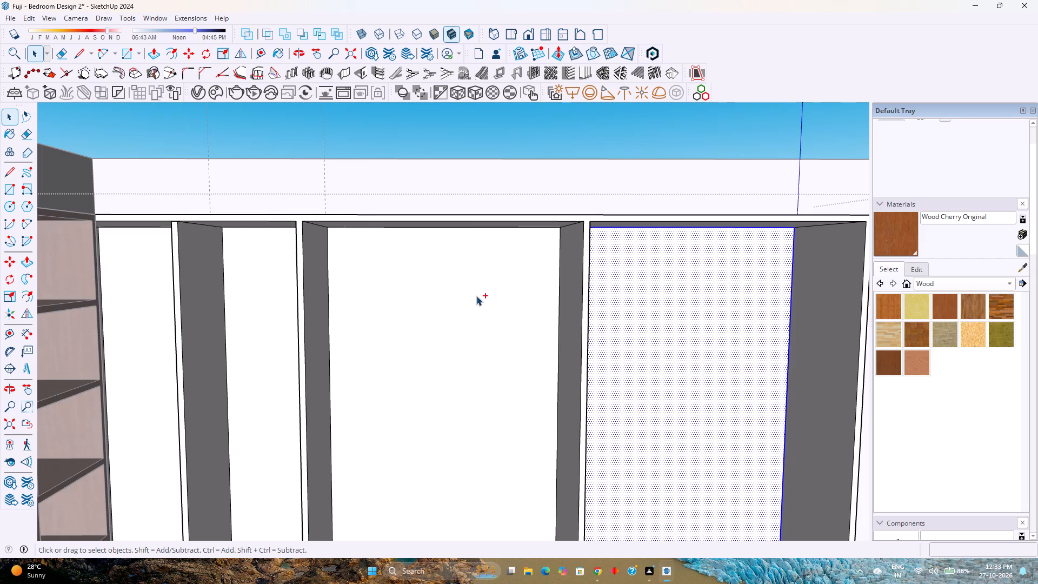
double_click(476, 296, "ctrl")
double_click(238, 289, "ctrl")
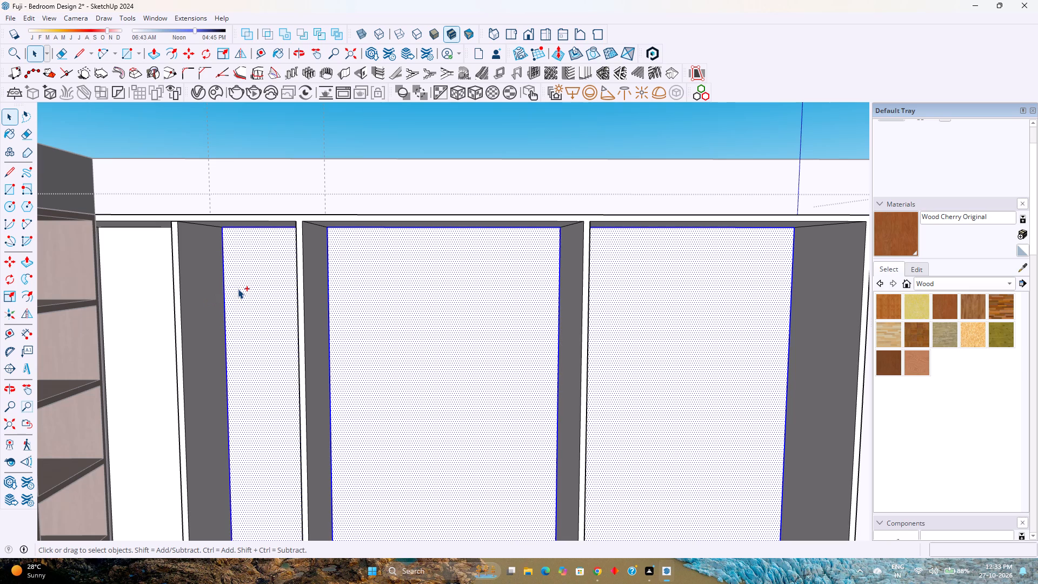
double_click(146, 290, "ctrl")
right_click(146, 290)
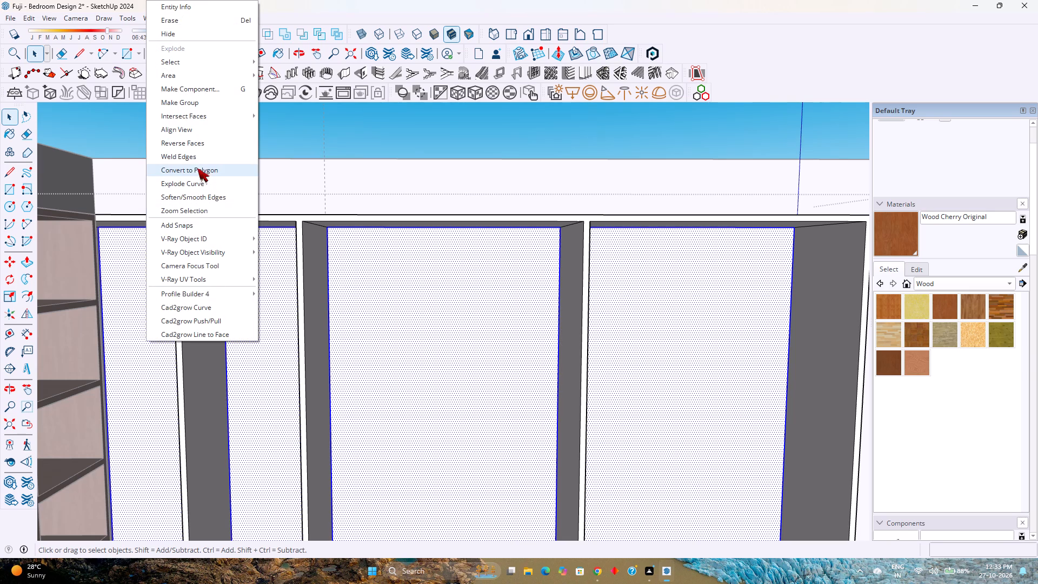
left_click(197, 158)
left_click(351, 281)
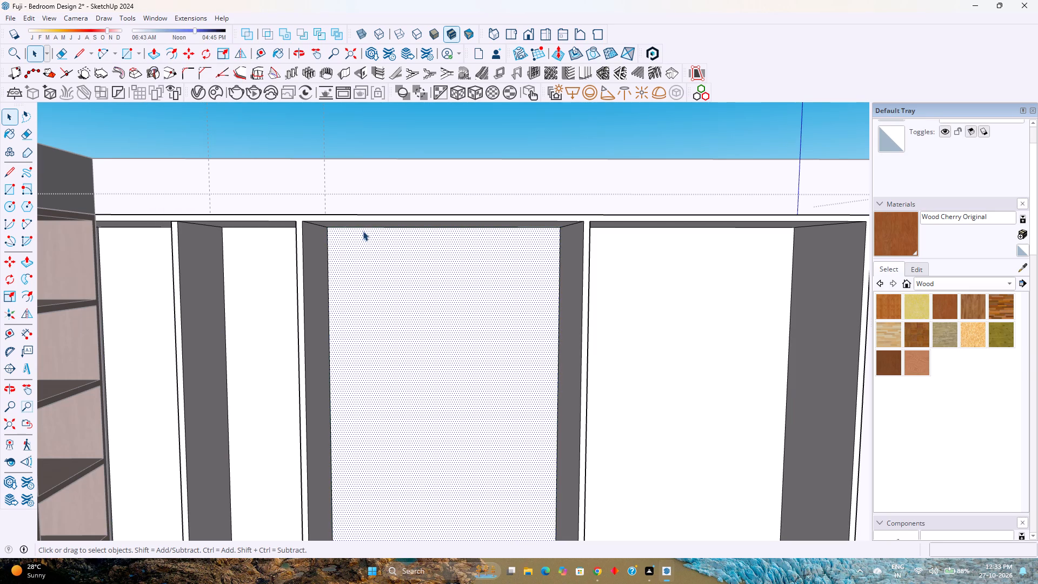
left_click(363, 228)
middle_click_drag(395, 290, 379, 237)
middle_click(379, 237)
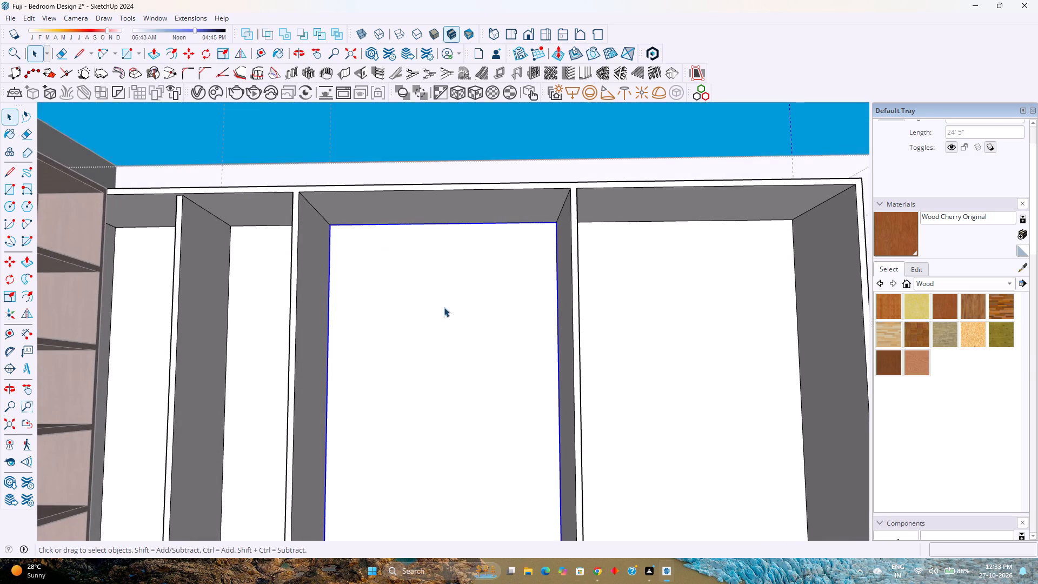
Select the welded back-panel outlines of all four openings and explode the curves into separate edges.
left_click(662, 356, "ctrl")
left_click(662, 356, "ctrl")
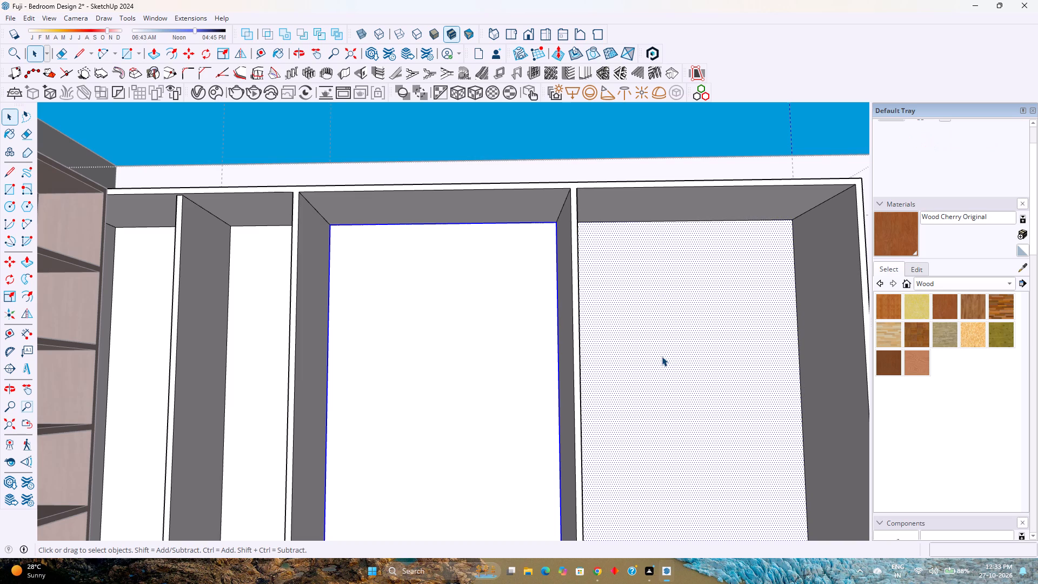
left_click(497, 345)
left_click(690, 336)
left_click(495, 323, "ctrl")
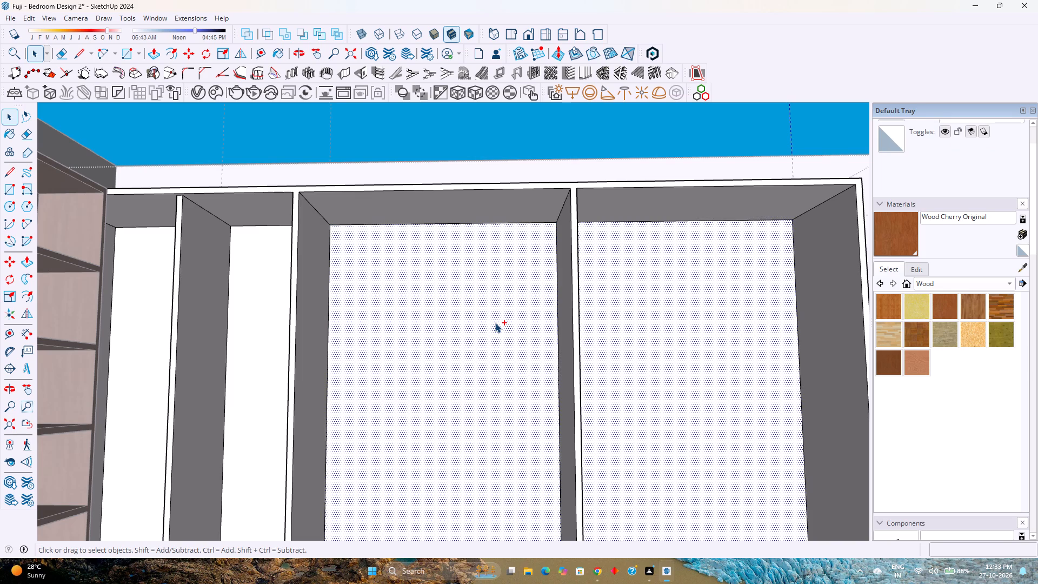
left_click(495, 323)
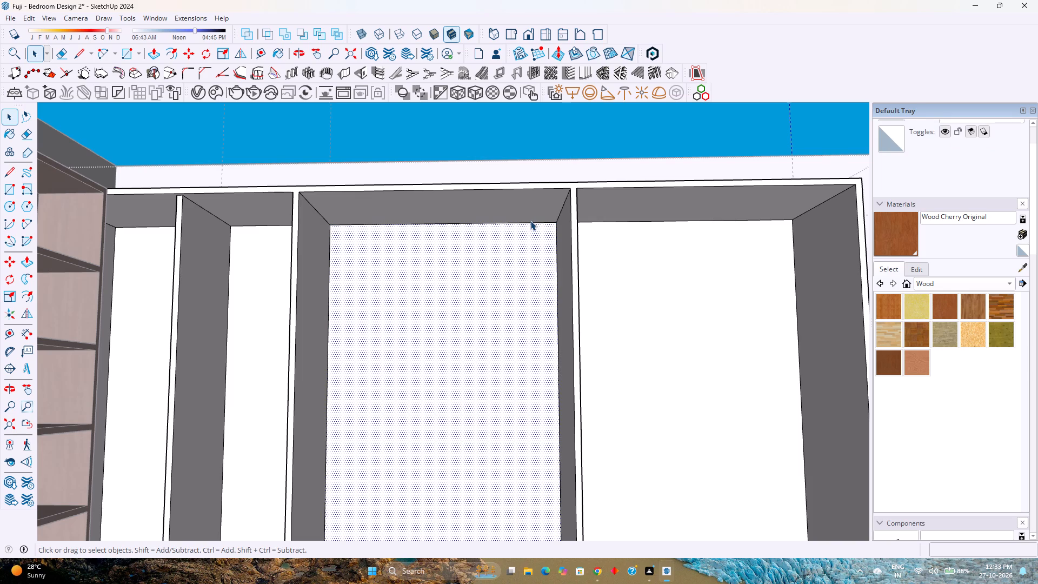
left_click(530, 221)
left_click(529, 223)
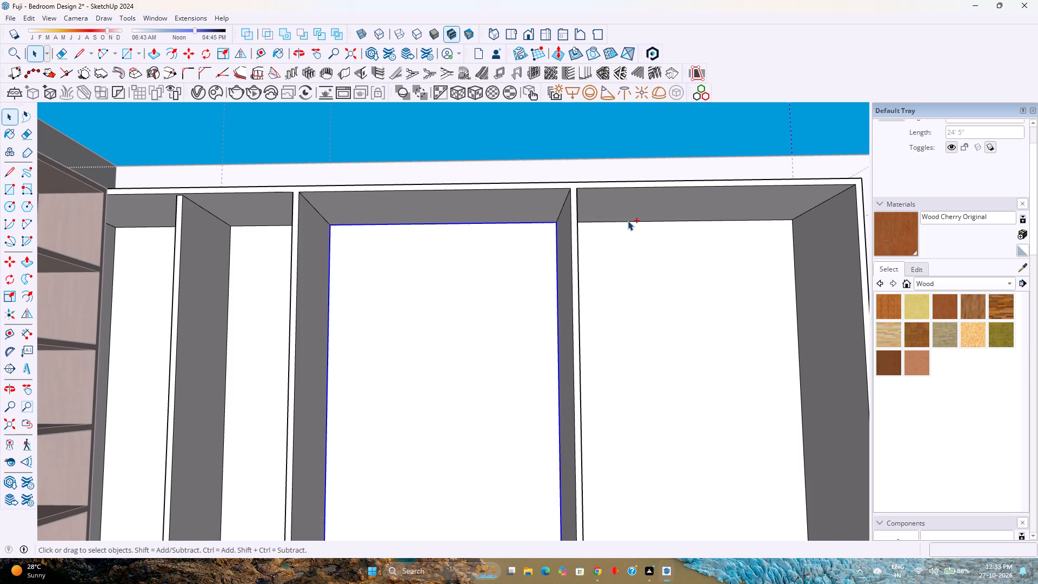
left_click(628, 222, "ctrl")
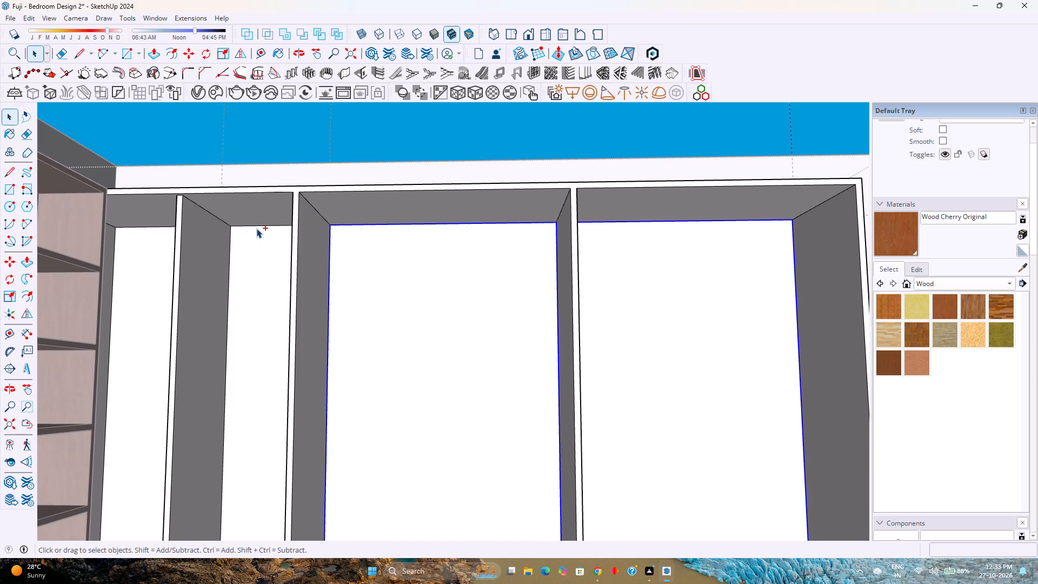
left_click(258, 225, "ctrl")
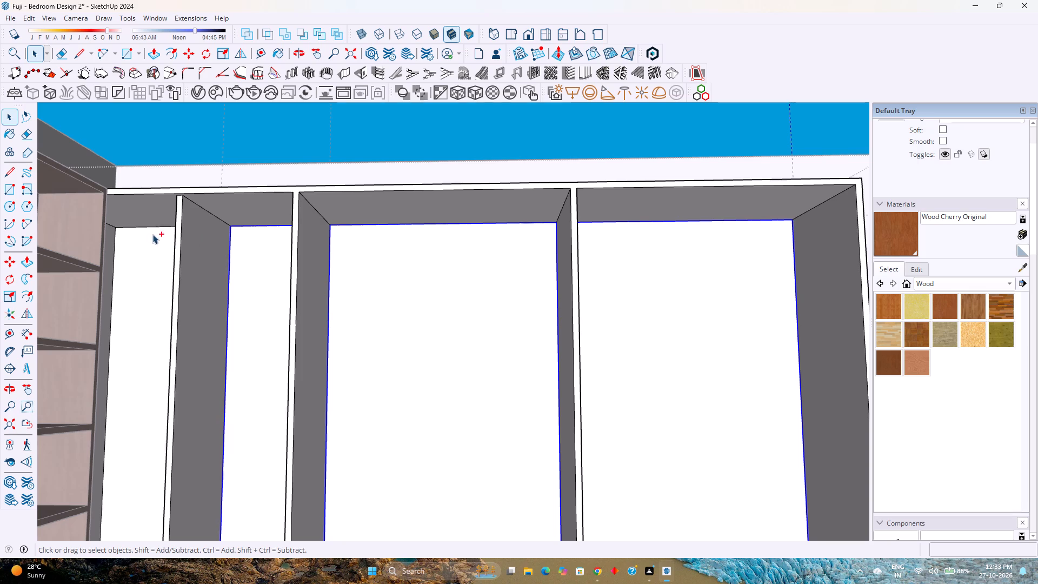
left_click(146, 227, "ctrl")
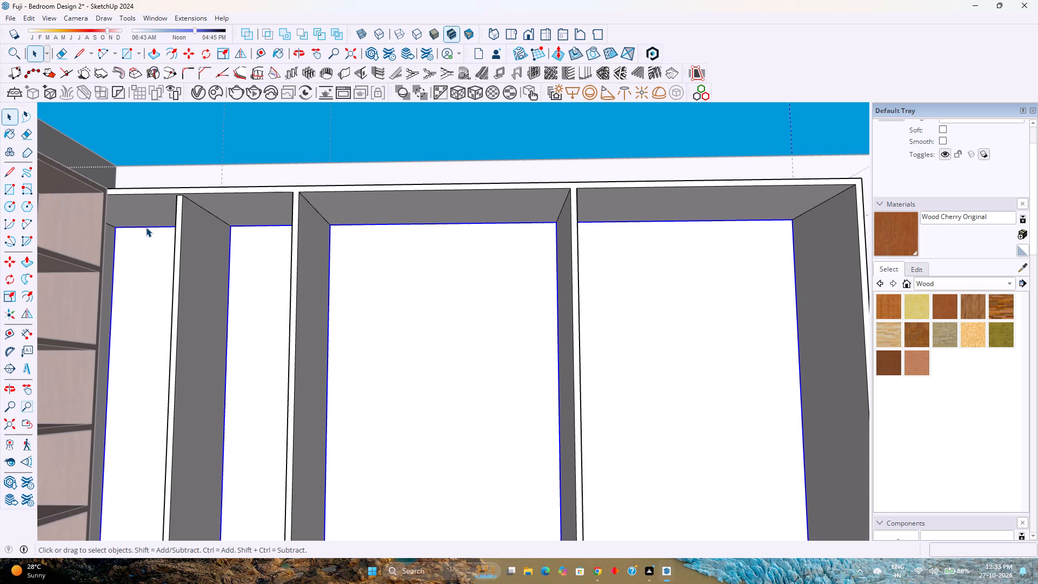
right_click(146, 227)
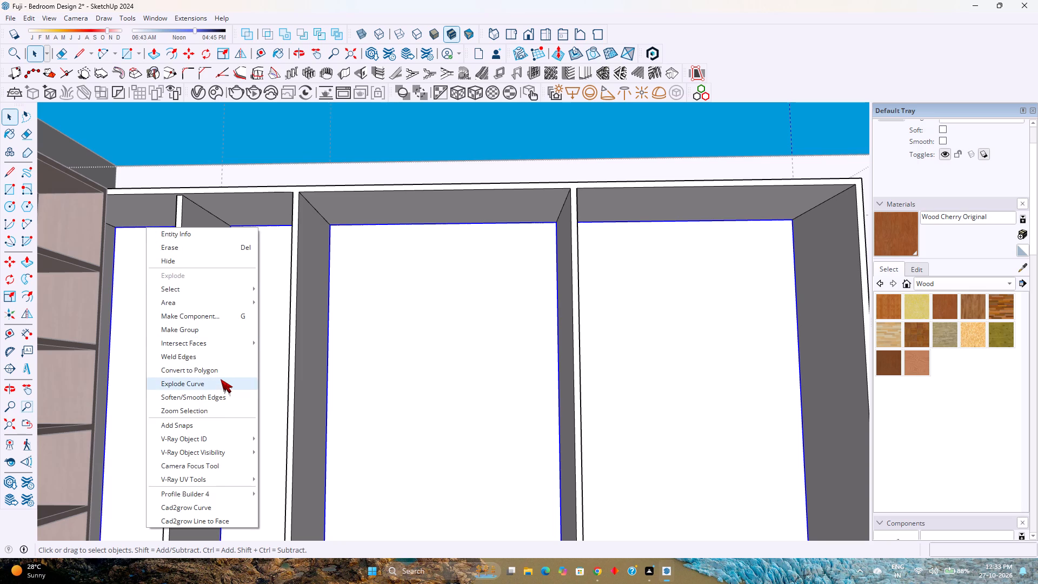
left_click(221, 379)
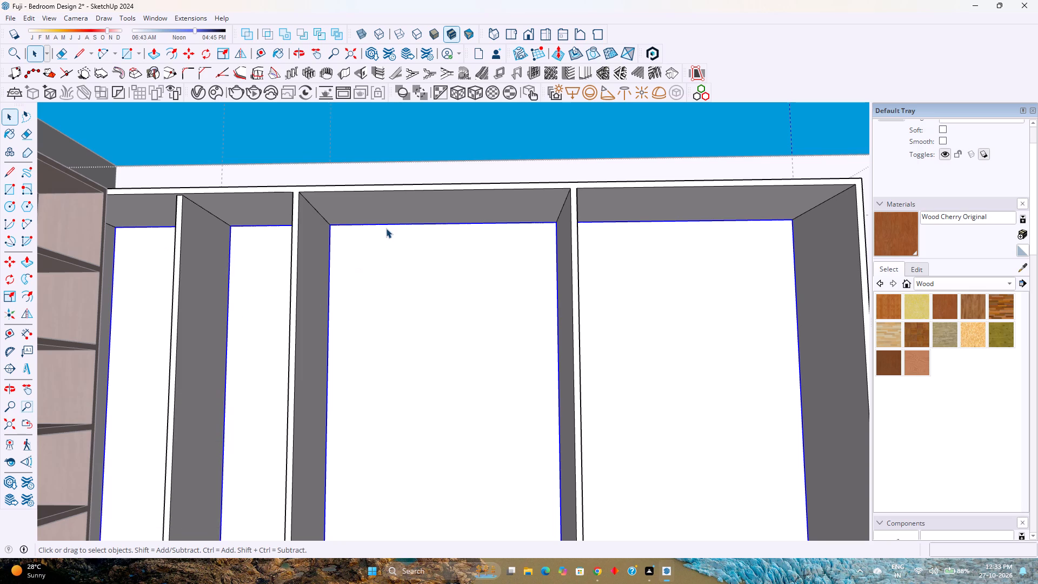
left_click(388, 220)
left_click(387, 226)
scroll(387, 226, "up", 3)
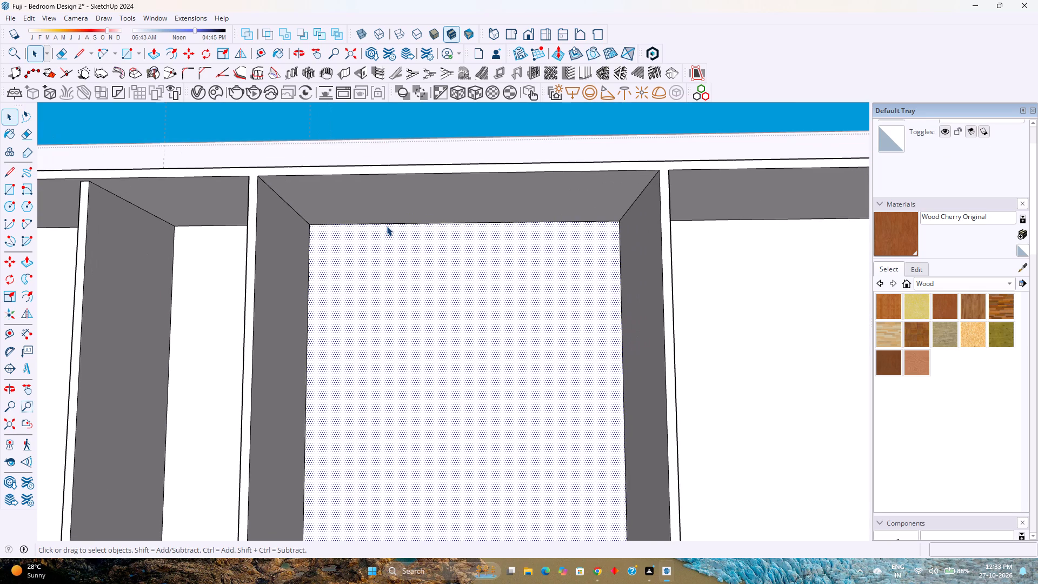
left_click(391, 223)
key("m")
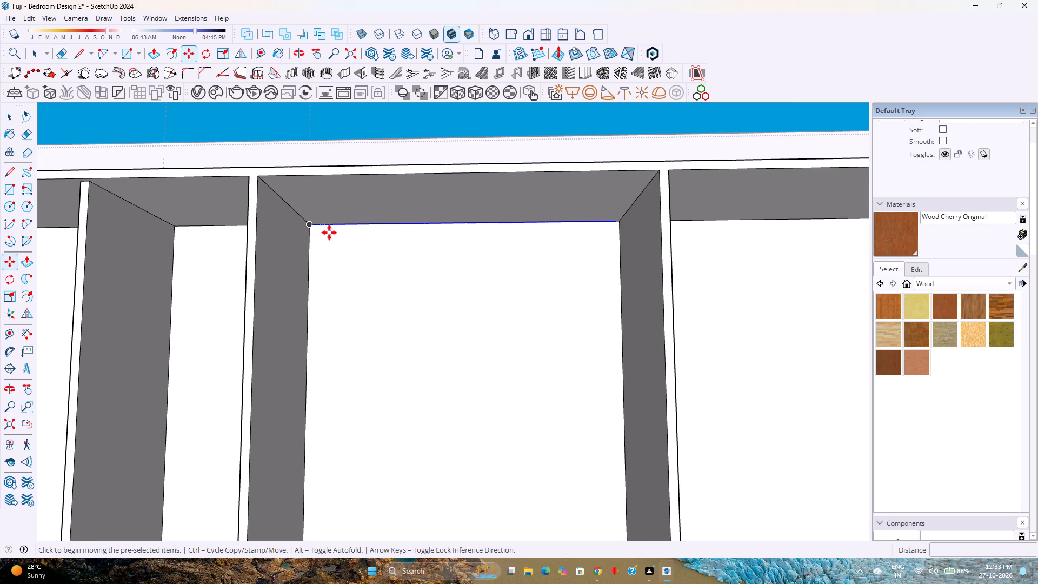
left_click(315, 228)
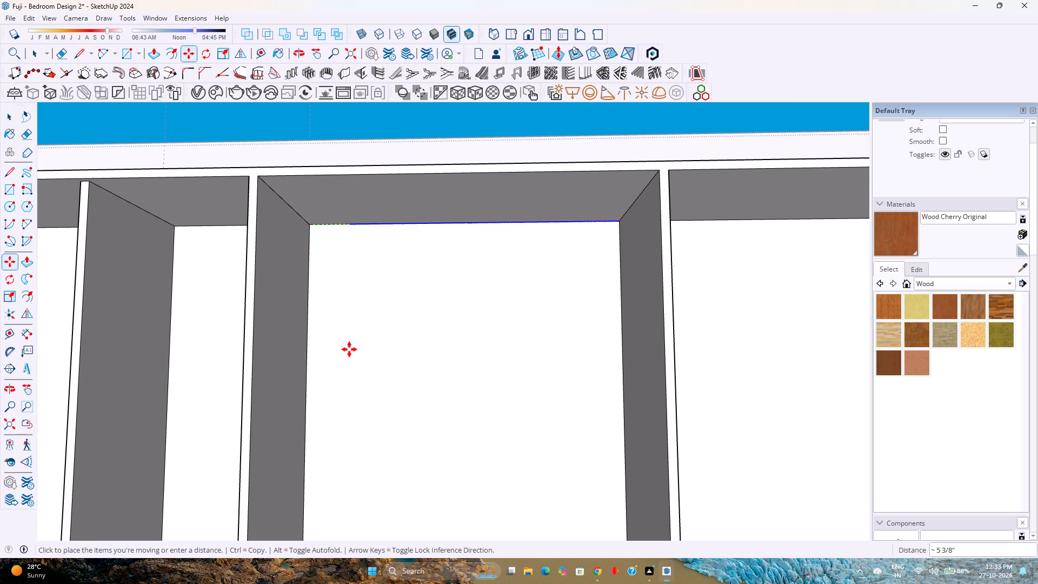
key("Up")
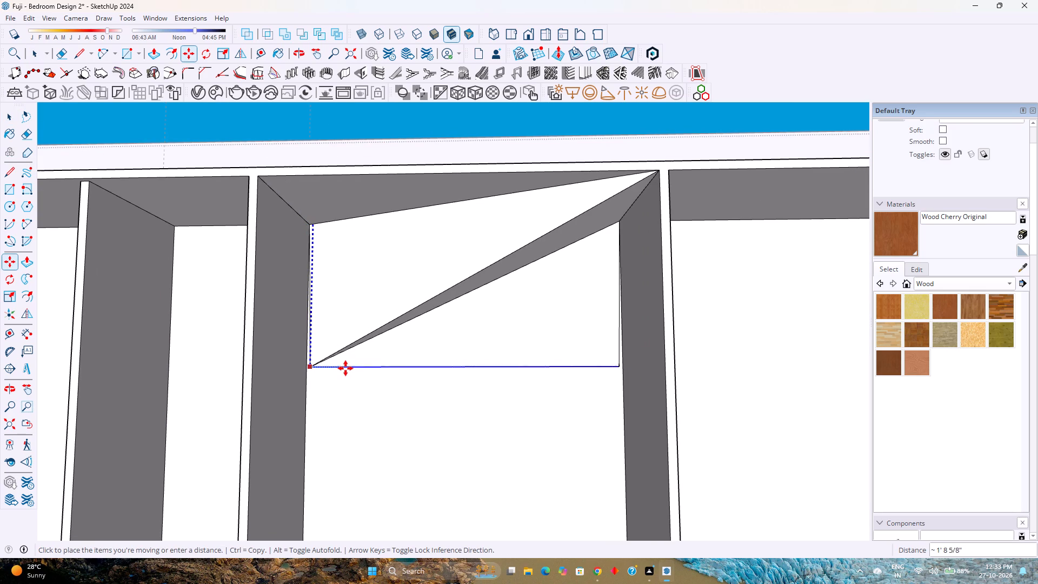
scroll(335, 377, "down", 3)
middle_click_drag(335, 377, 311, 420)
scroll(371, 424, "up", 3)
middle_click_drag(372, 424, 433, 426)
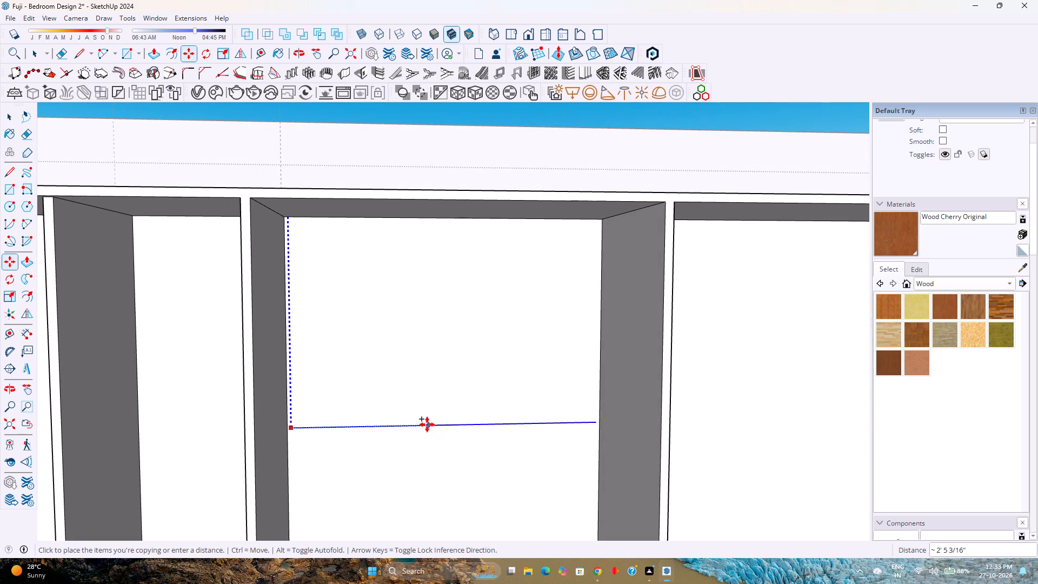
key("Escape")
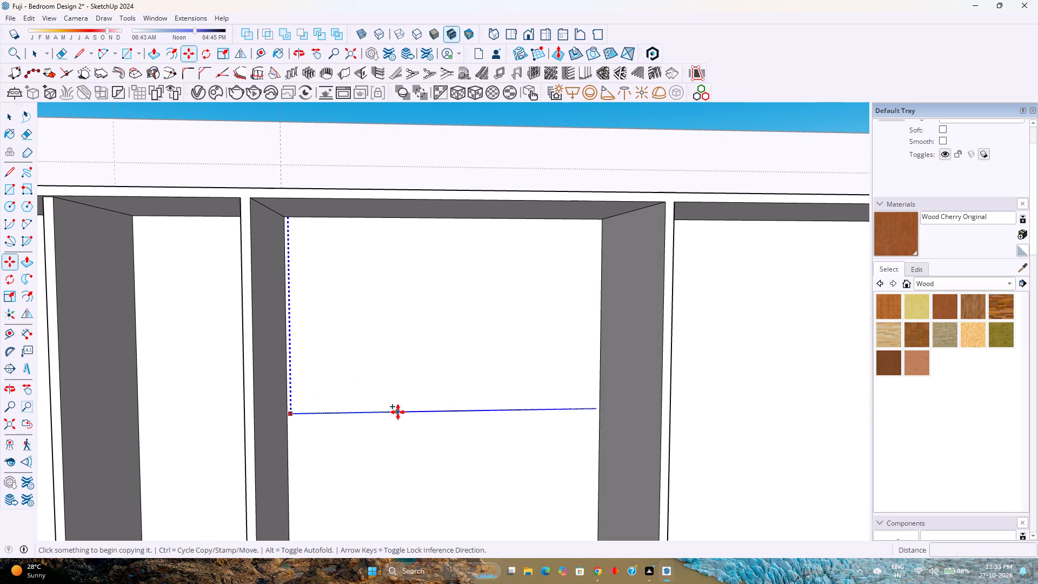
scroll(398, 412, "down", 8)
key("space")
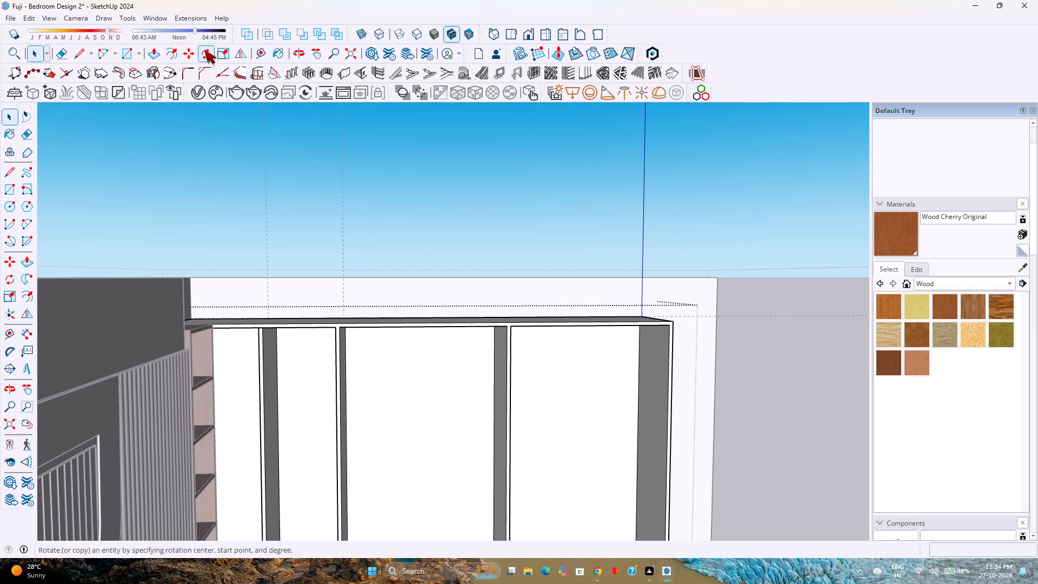
Place a horizontal guide on the wardrobe's back panels, 1'6" above the middle bay's bottom back edge.
left_click(266, 48)
scroll(266, 48, "down", 8)
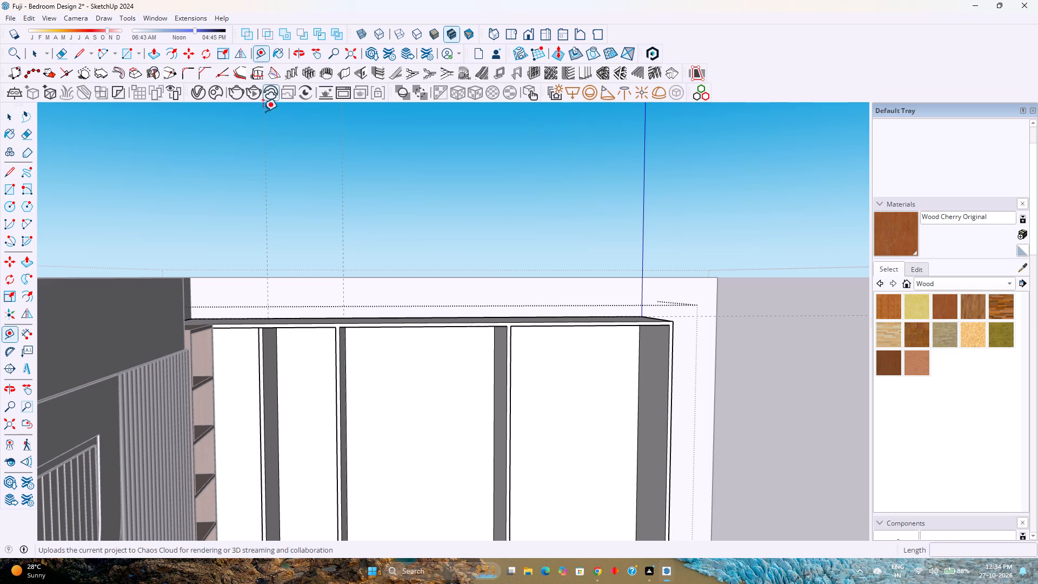
scroll(445, 266, "down", 4)
left_click(10, 428)
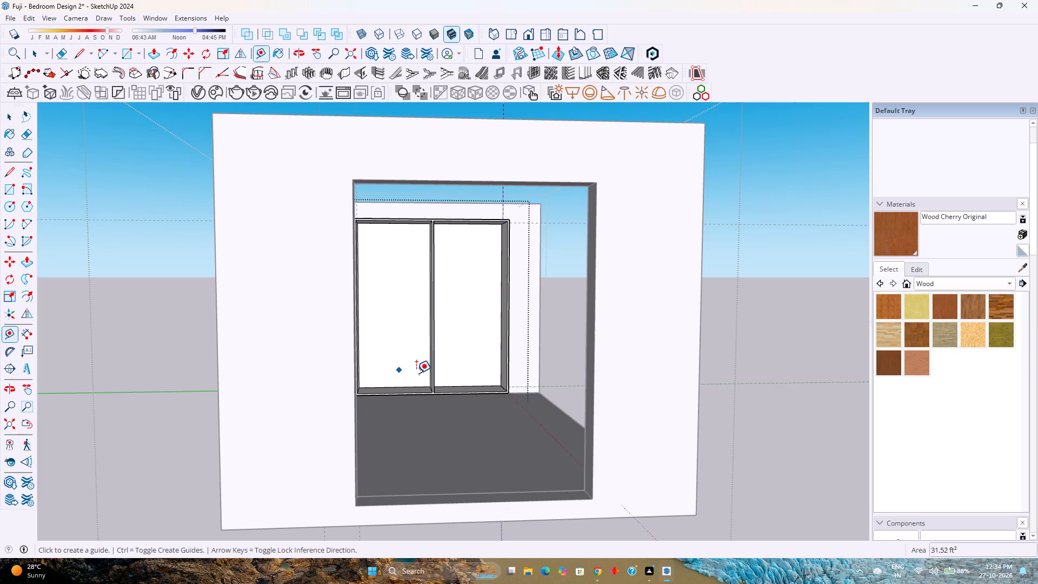
middle_click_drag(550, 383, 333, 381)
scroll(494, 396, "up", 4)
scroll(535, 378, "up", 1, "shift")
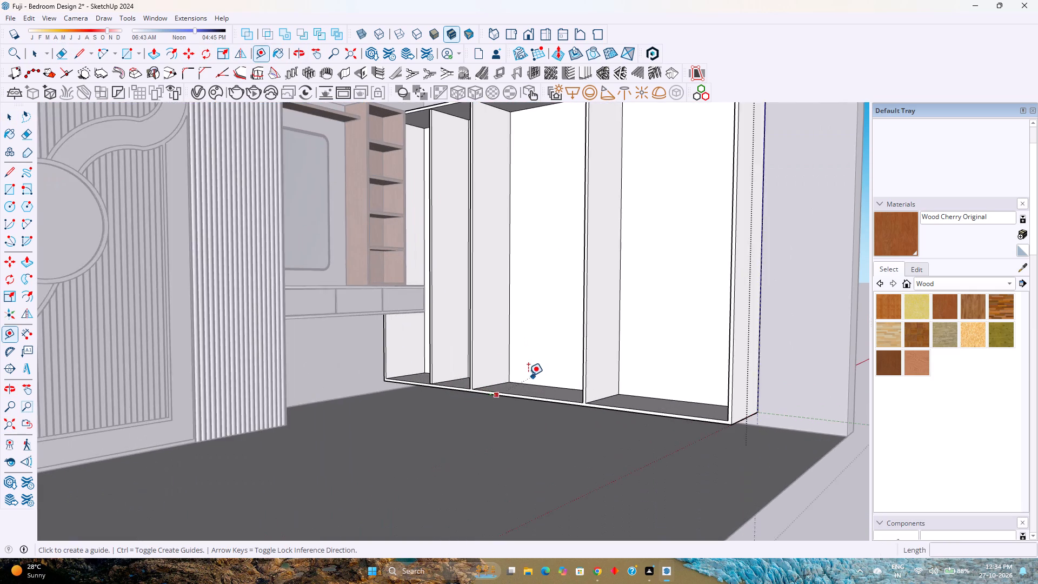
middle_click_drag(516, 377, 491, 390, "shift")
left_click(507, 395)
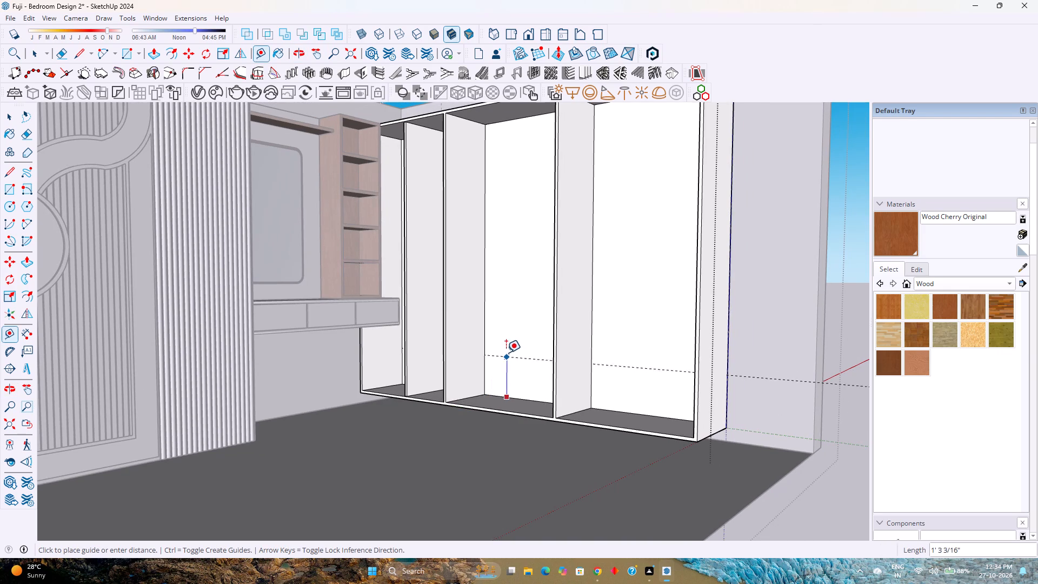
type("1'6")
key("shift+quotedbl")
key("Return")
Set the new horizontal guide's offset from the bottom back edge to 2'.
scroll(509, 390, "up", 4)
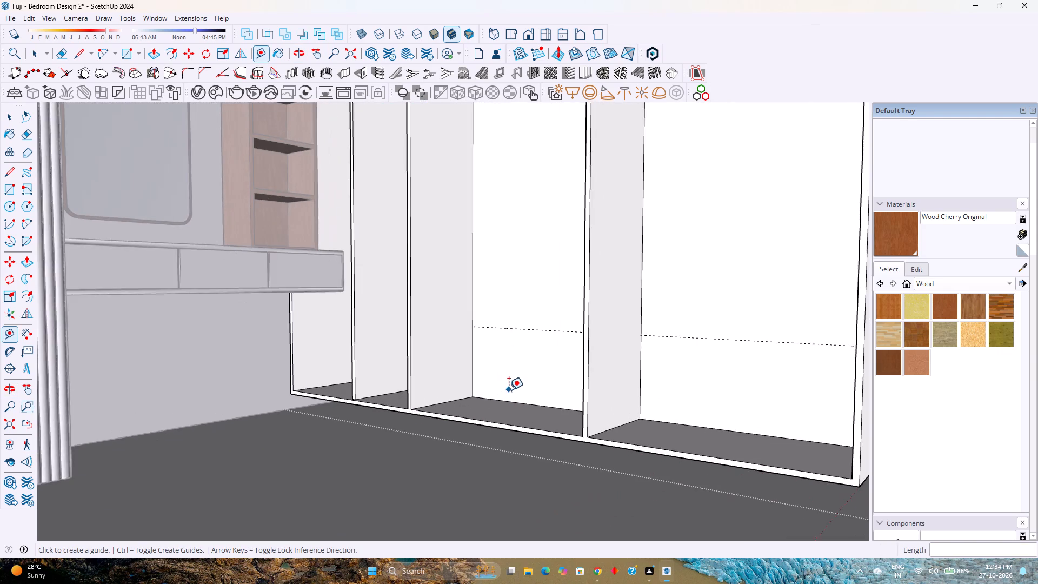
middle_click_drag(509, 390, 449, 392)
middle_click(449, 392)
key("2")
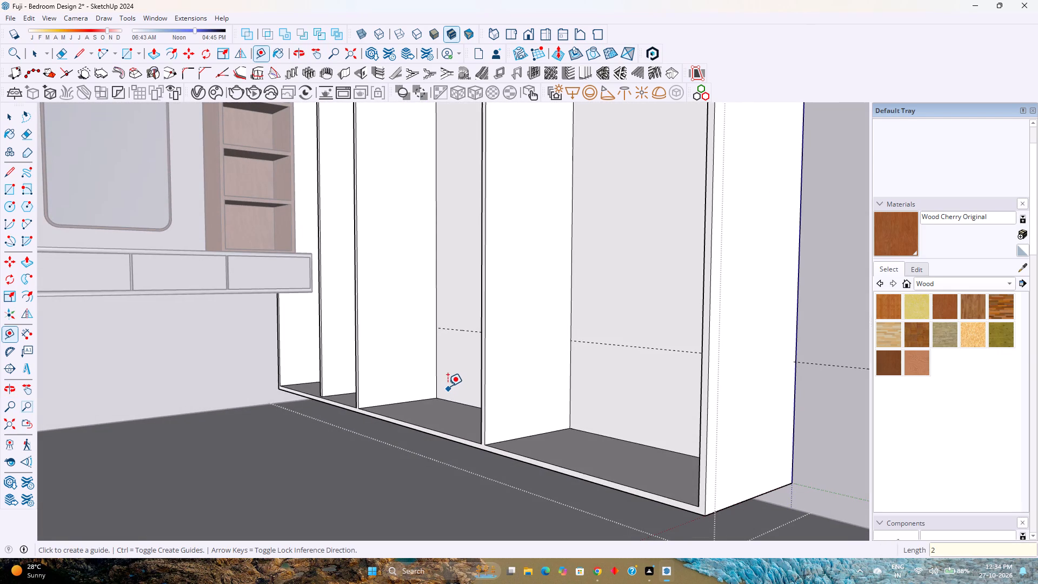
key("apostrophe")
key("Return")
middle_click_drag(445, 373, 491, 386)
middle_click(491, 386)
scroll(491, 386, "down", 1)
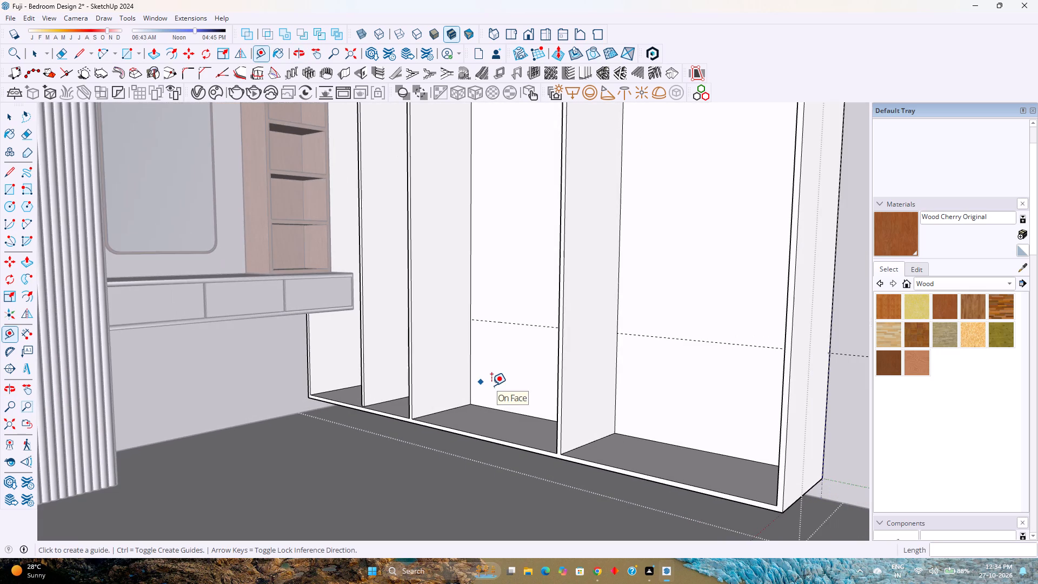
Place a second horizontal guide on the back panels, 4' above the lower guide.
scroll(481, 393, "up", 3)
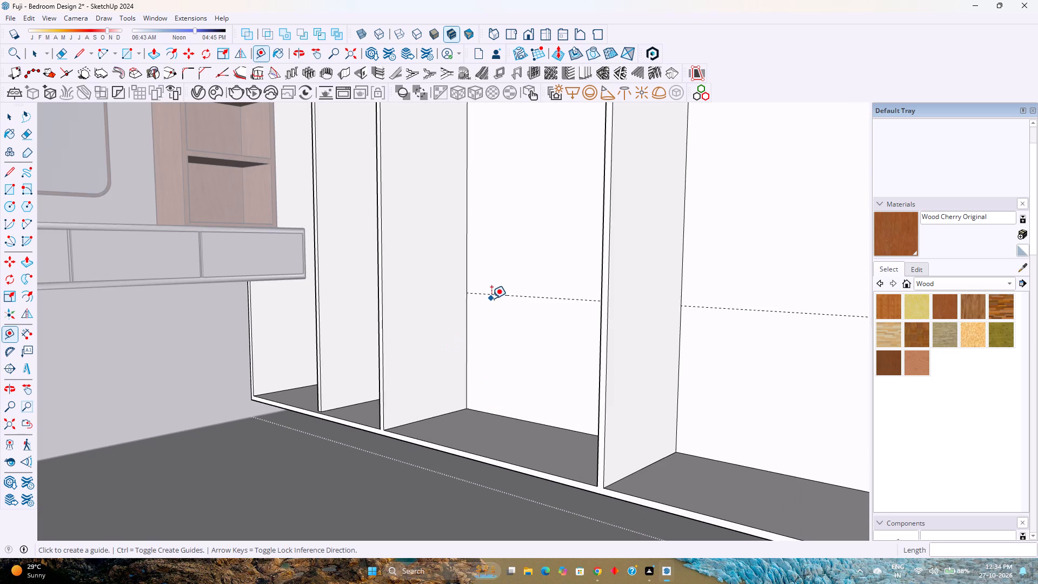
middle_click_drag(491, 298, 488, 454, "shift")
left_click(491, 448)
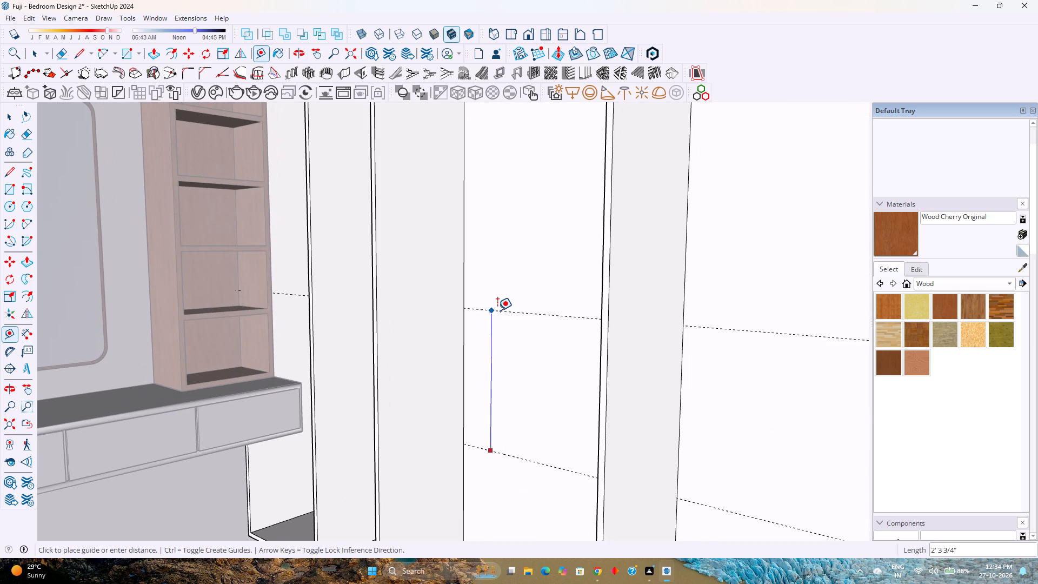
type("4'")
key("Return")
Adjust the upper guide's offset from the lower guide, trying 5' and 4'6" before setting it to 4'9".
scroll(497, 310, "down", 2)
middle_click_drag(497, 310, 463, 401, "shift")
scroll(463, 401, "down", 3)
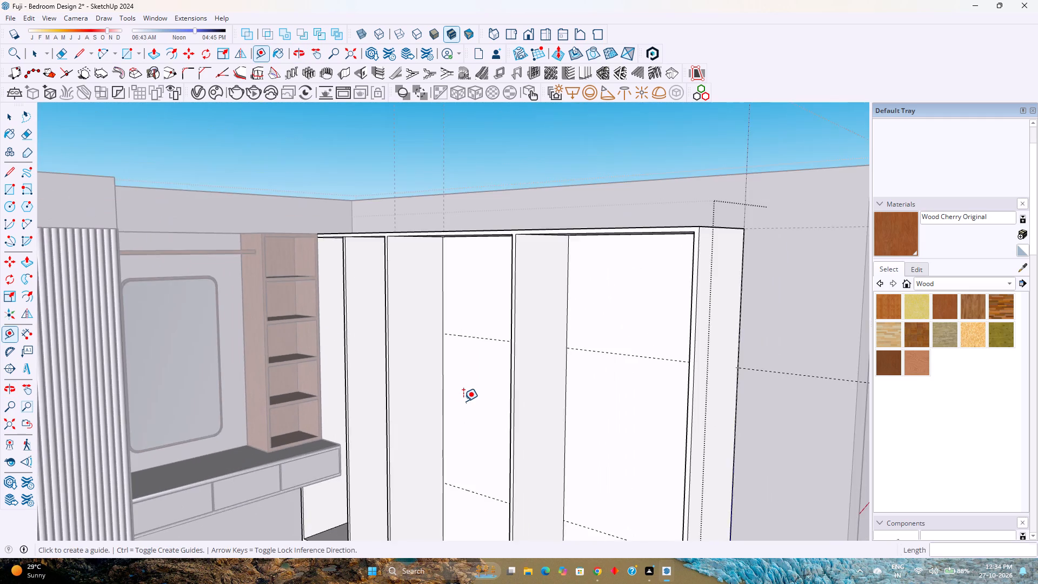
middle_click_drag(463, 401, 460, 326)
middle_click_drag(460, 325, 461, 320, "shift")
middle_click(461, 319)
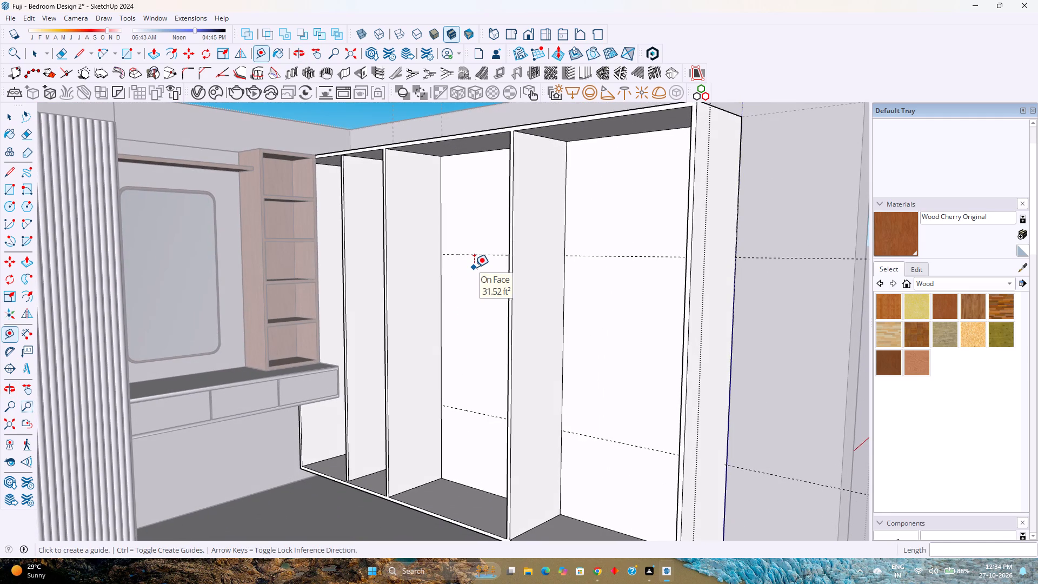
type("5'")
key("Return")
type("4'6\"")
key("Return")
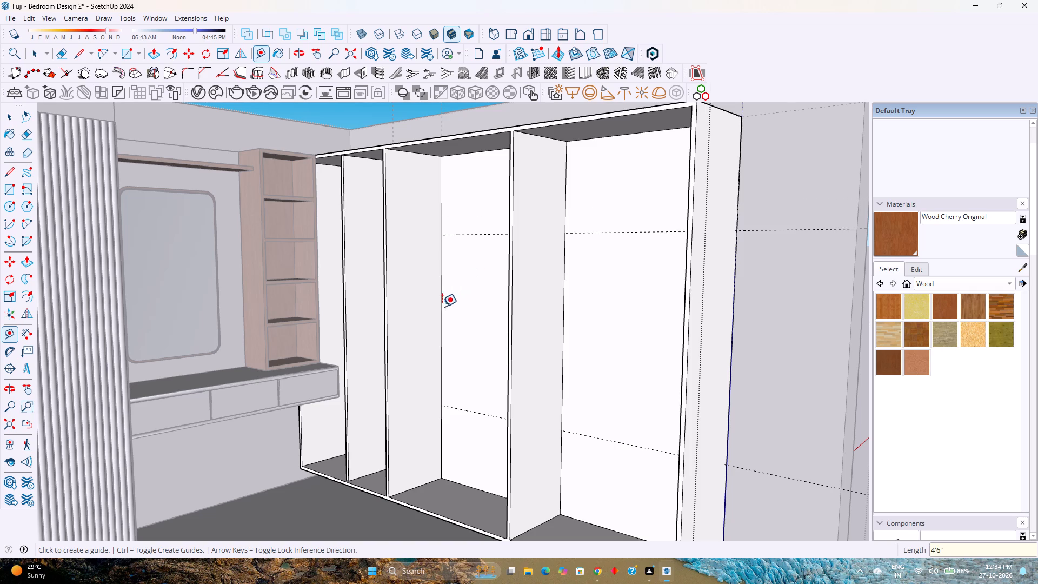
middle_click_drag(440, 319, 491, 311)
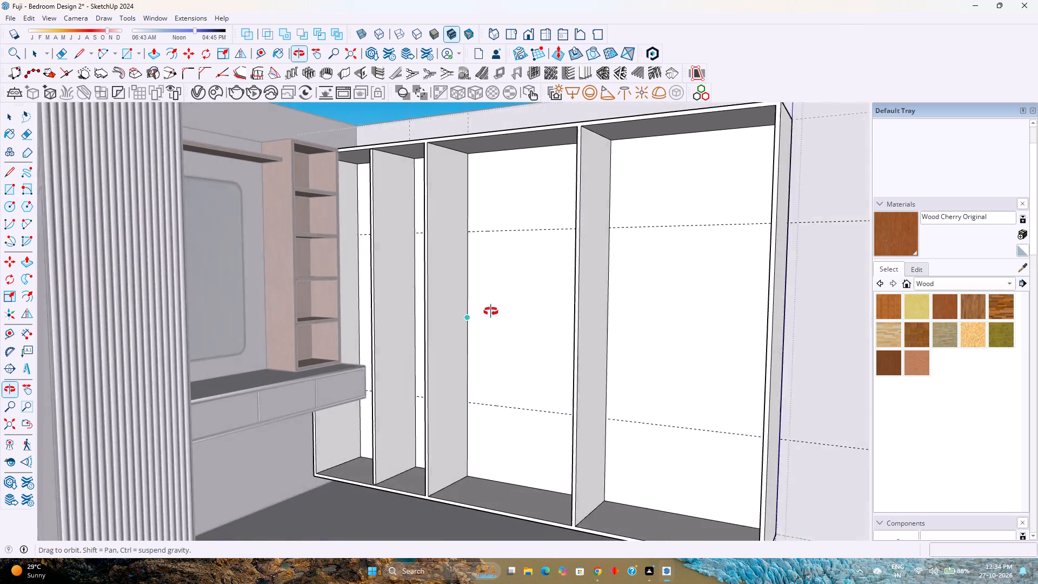
middle_click_drag(491, 311, 467, 311)
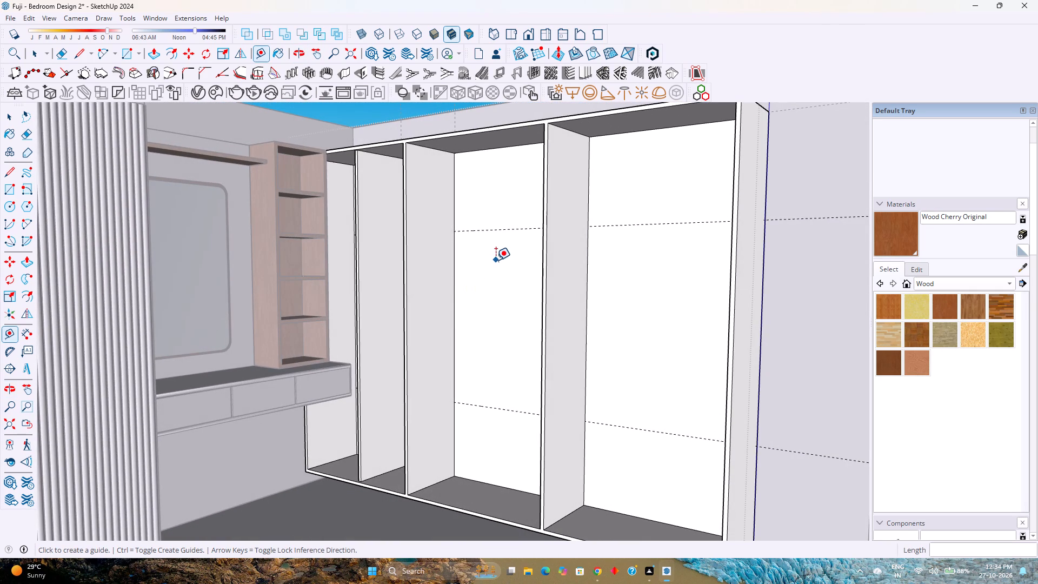
type("4'9")
key("Return")
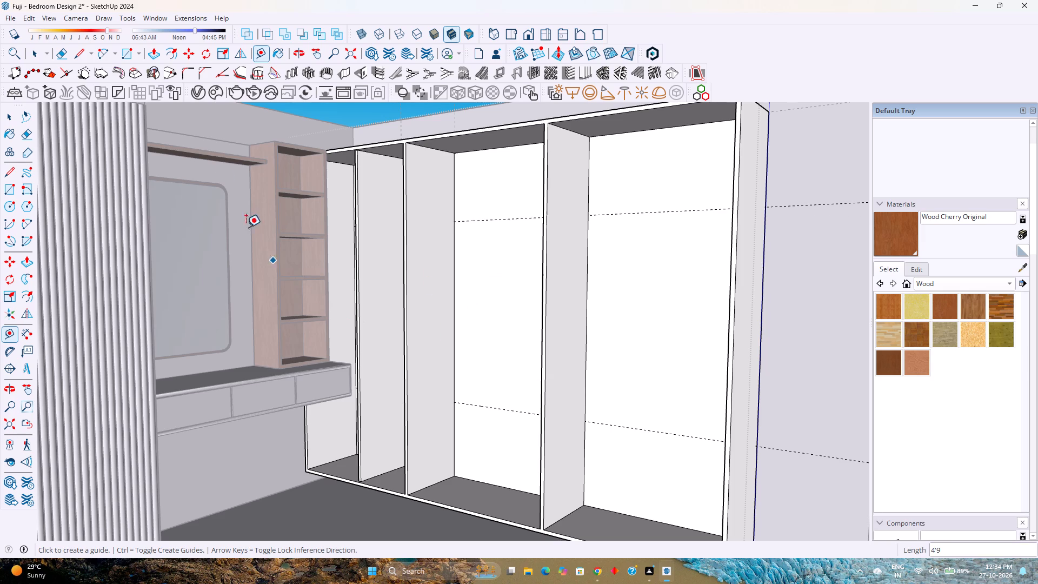
Draw a 3' 8" line along the lower guide across the back panel of the end bay farthest from the dressing unit.
left_click(82, 56)
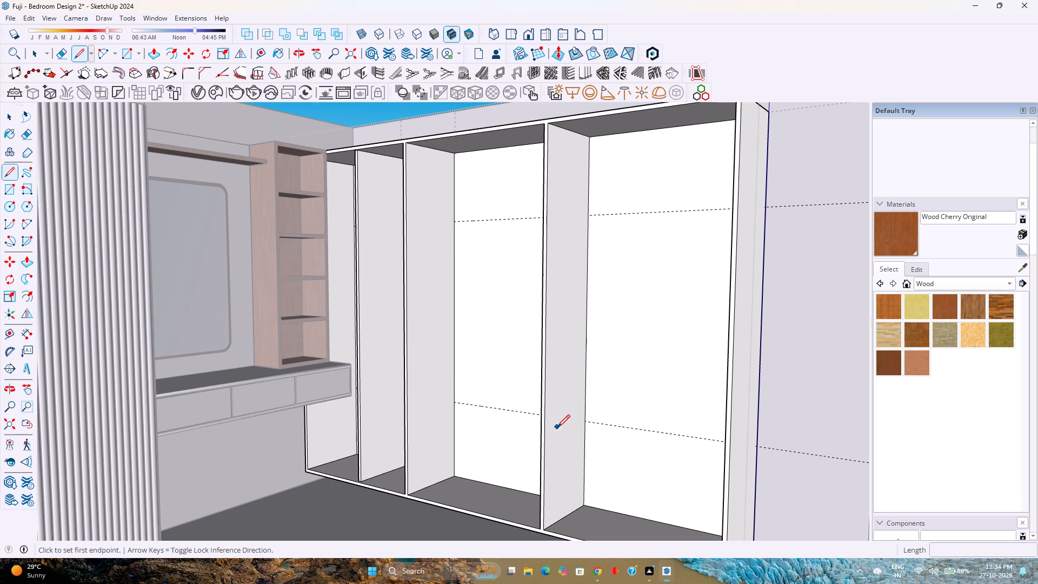
scroll(584, 421, "up", 5)
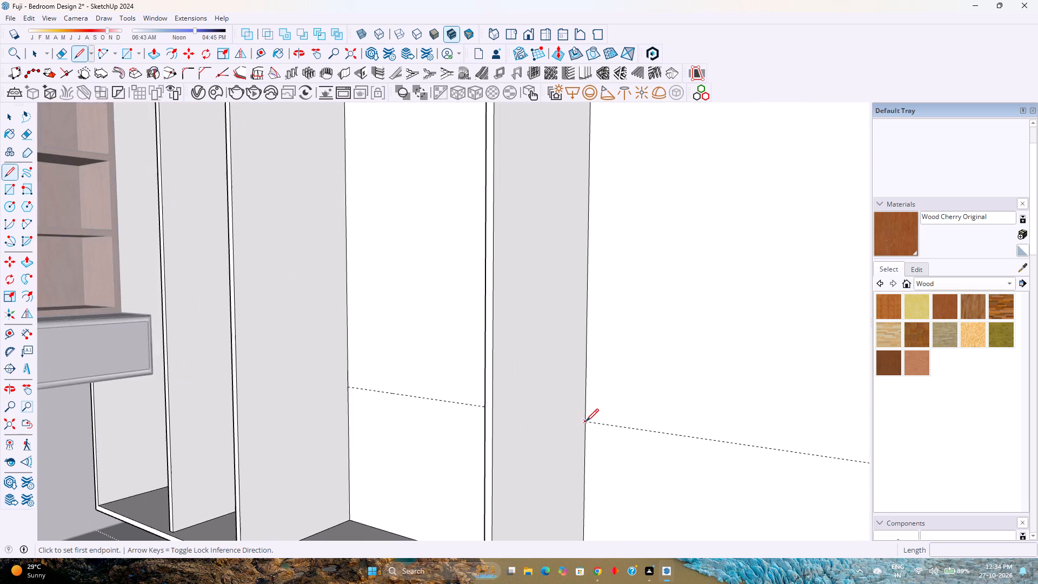
scroll(586, 421, "up", 4)
left_click(586, 421)
scroll(583, 419, "down", 14)
middle_click_drag(583, 419, 620, 487)
scroll(658, 436, "up", 4)
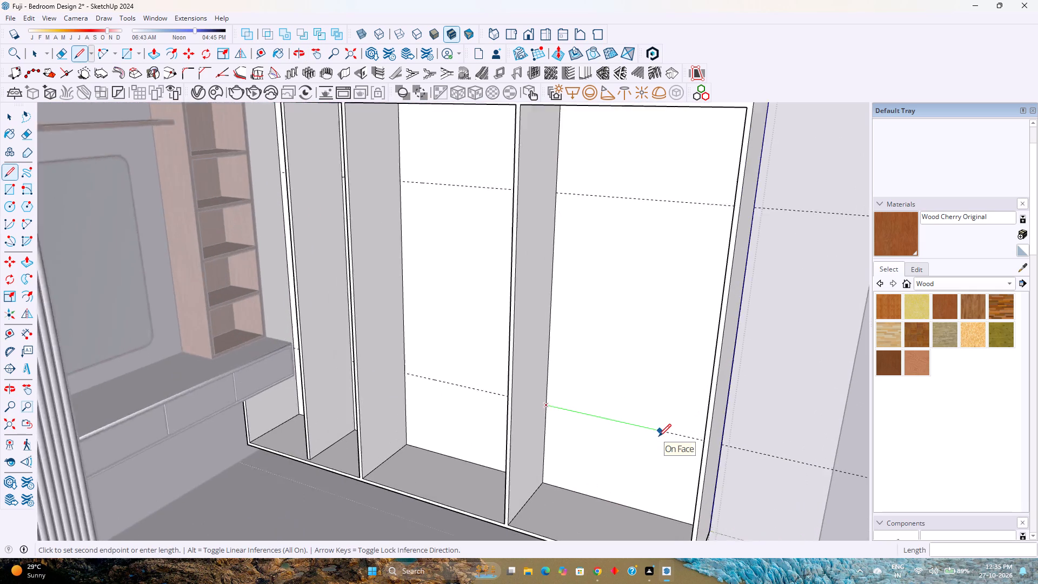
scroll(658, 436, "up", 4)
middle_click_drag(658, 436, 727, 460)
middle_click(727, 460)
middle_click(727, 460)
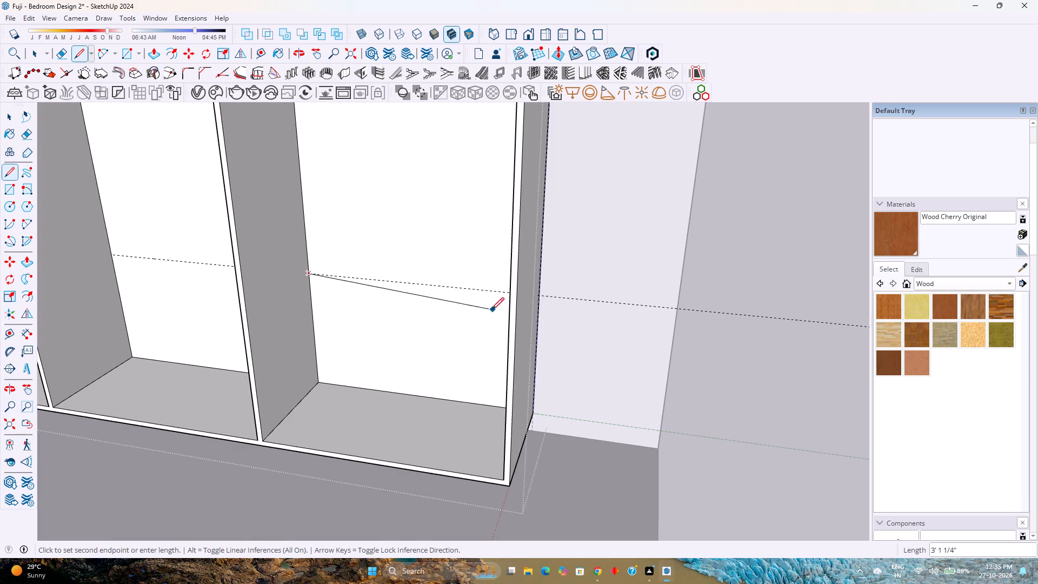
scroll(479, 310, "up", 3)
middle_click_drag(479, 310, 585, 349)
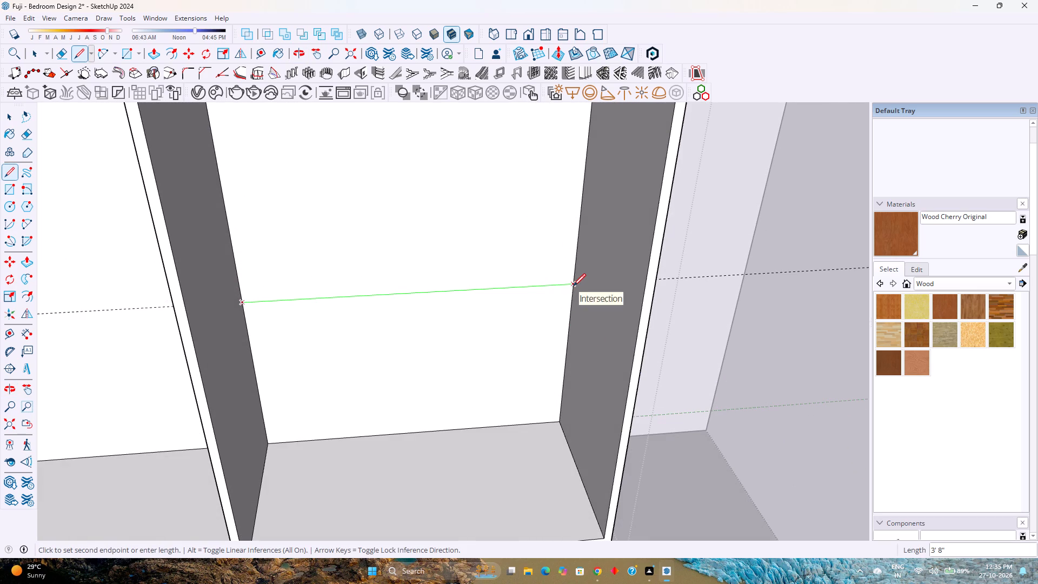
left_click(573, 286)
Copy the new line in the end bay 1" straight up to outline the lower shelf's thickness.
key("space")
left_click(552, 285)
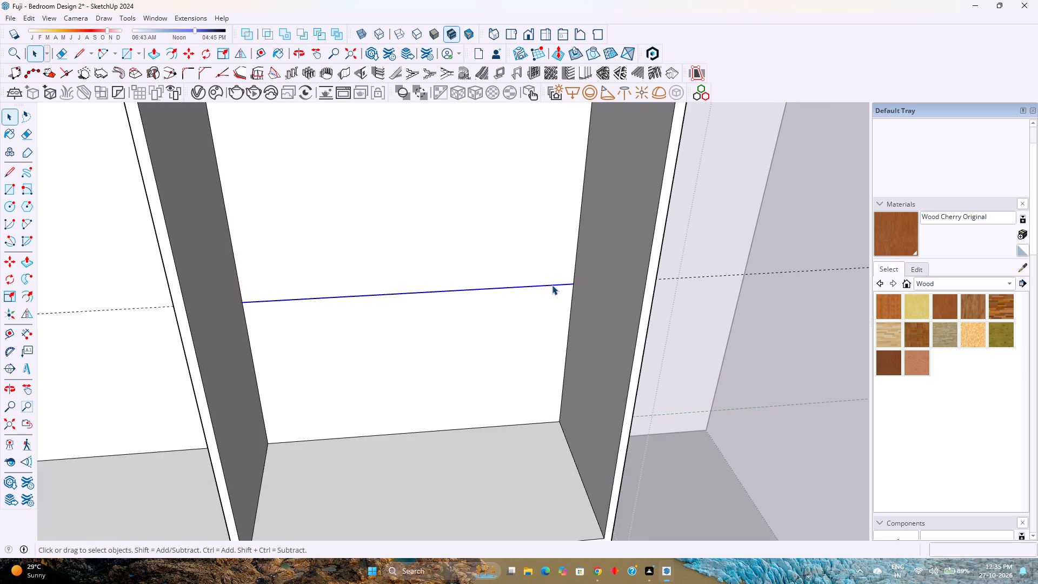
key("m")
left_click(577, 283)
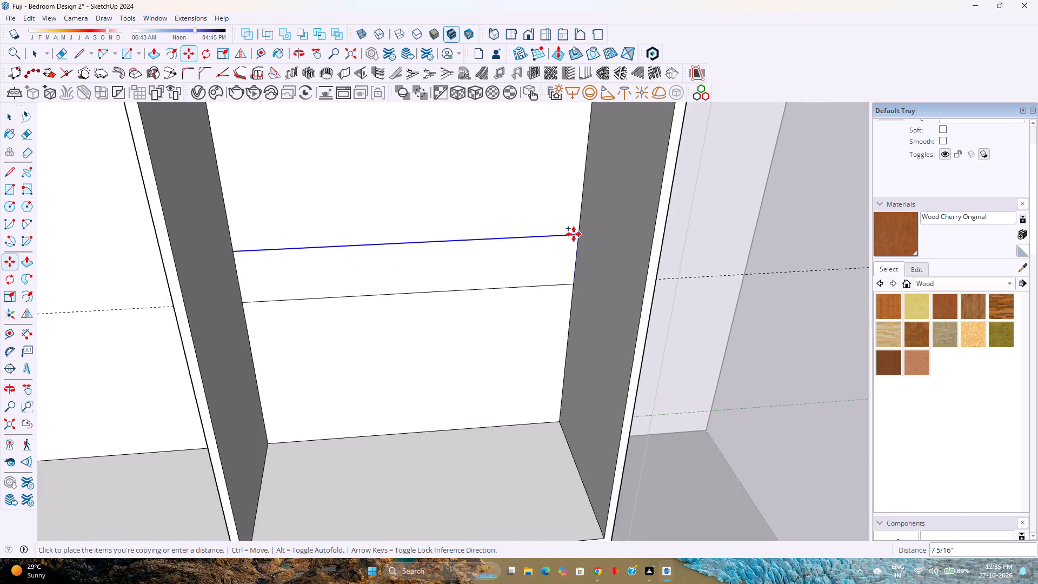
key("Up")
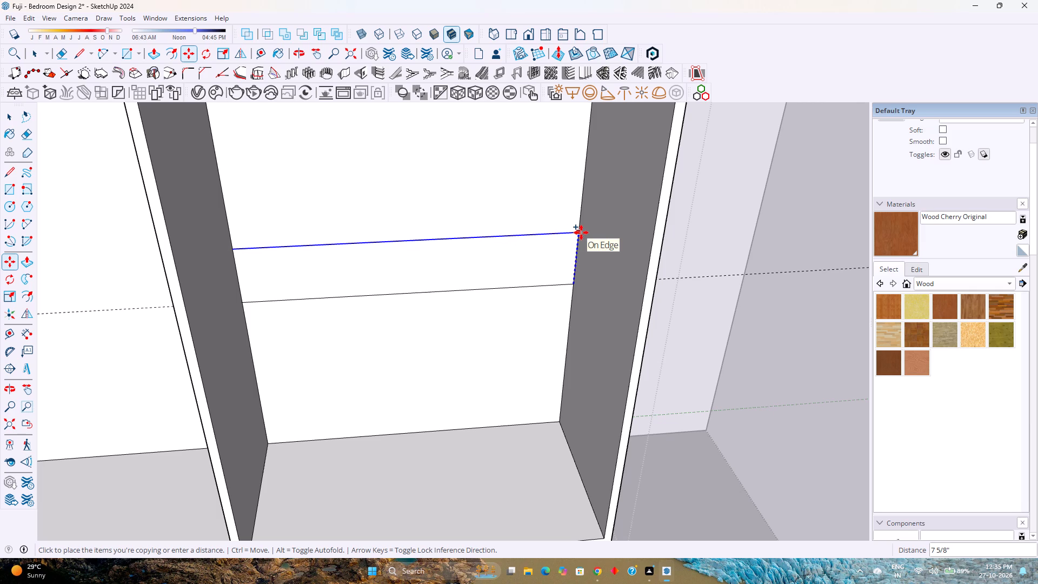
key("1")
key("Return")
key("space")
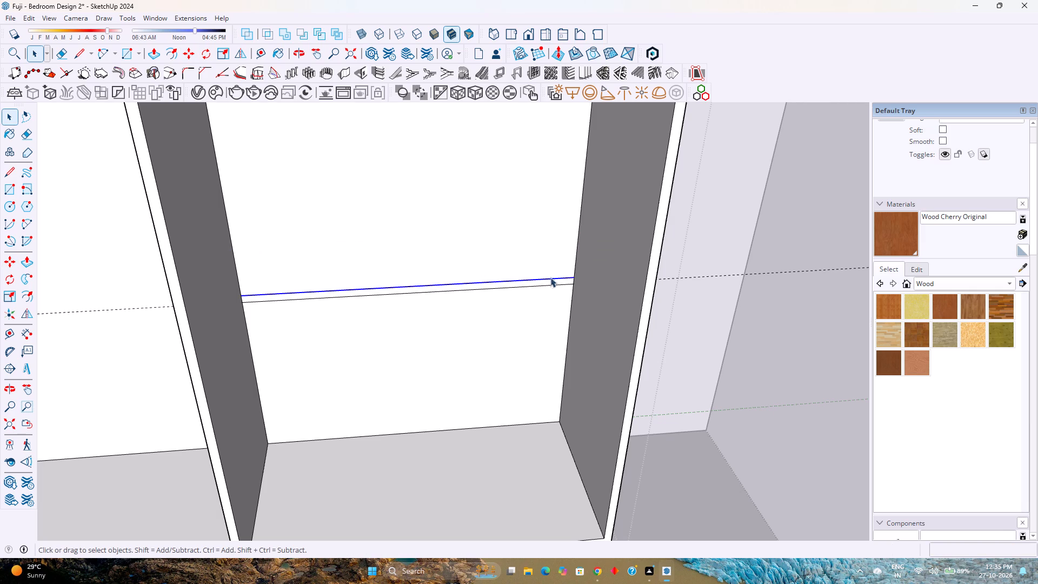
Copy the end bay's 1" shelf outline 4' 8" straight up so its top edge meets the upper guide.
middle_click_drag(556, 281, 575, 331, "shift")
middle_click(575, 331, "shift")
scroll(575, 331, "up", 2)
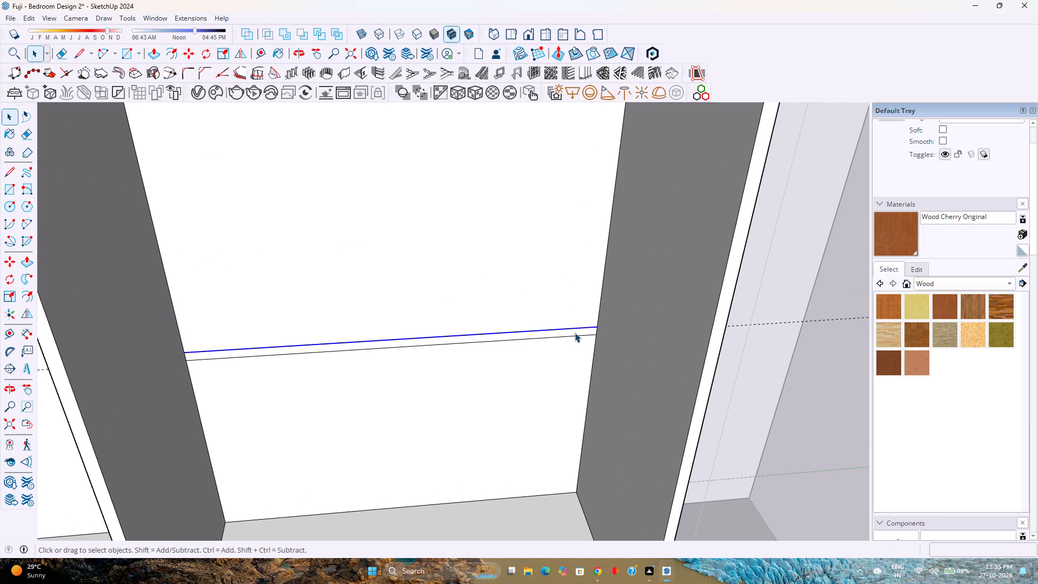
left_click(575, 333)
scroll(575, 333, "up", 3)
key("m")
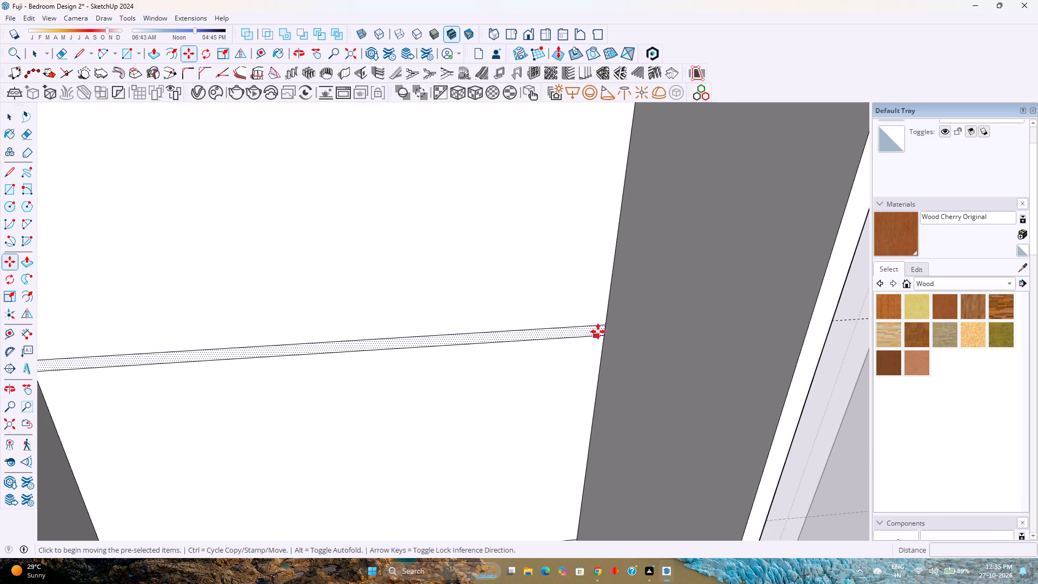
left_click(603, 321)
scroll(601, 288, "down", 8)
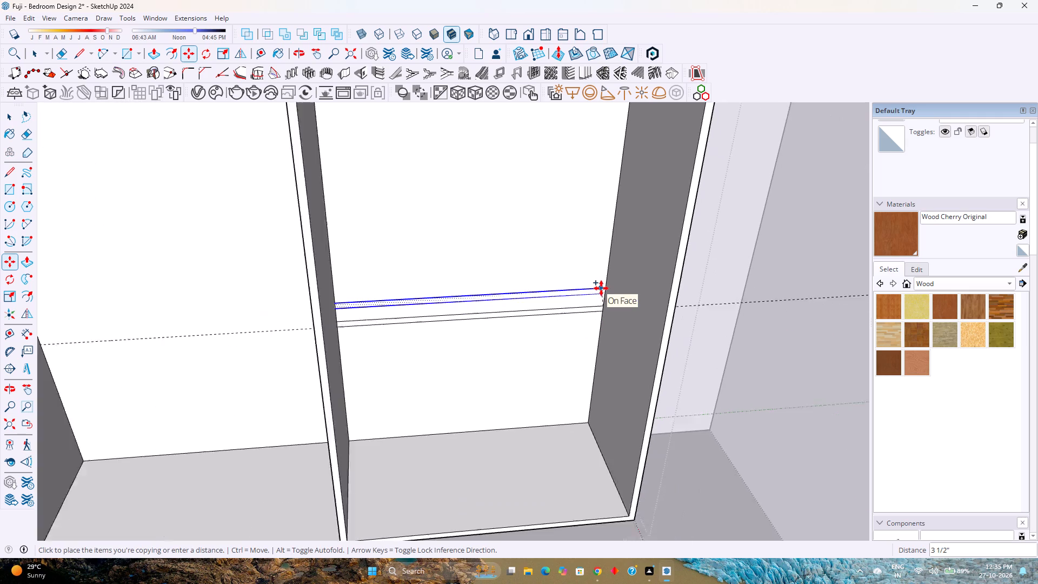
scroll(601, 288, "down", 1)
middle_click_drag(601, 288, 574, 440, "shift")
middle_click(574, 440, "shift")
scroll(563, 383, "down", 3)
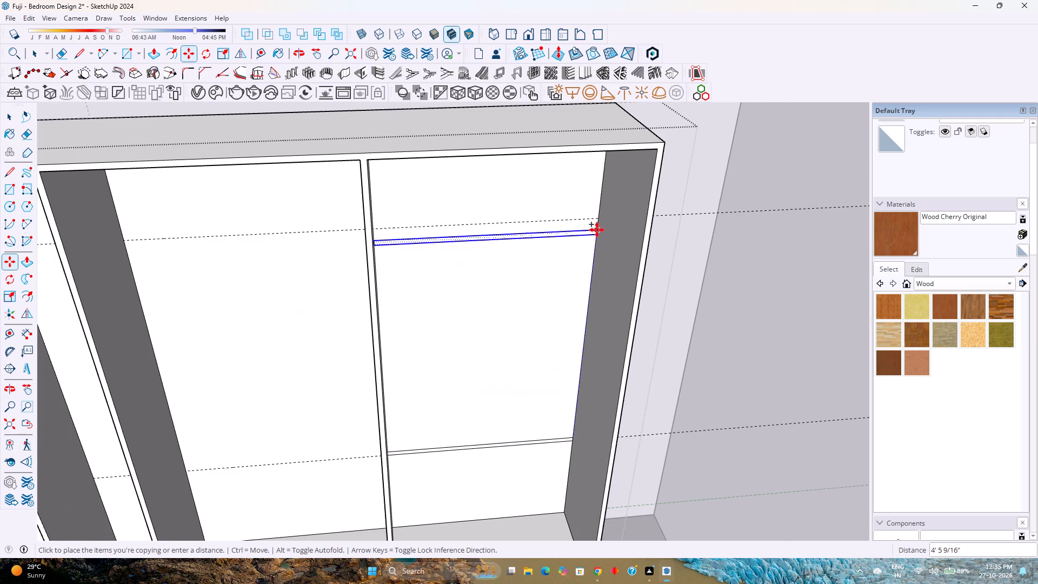
left_click(597, 219)
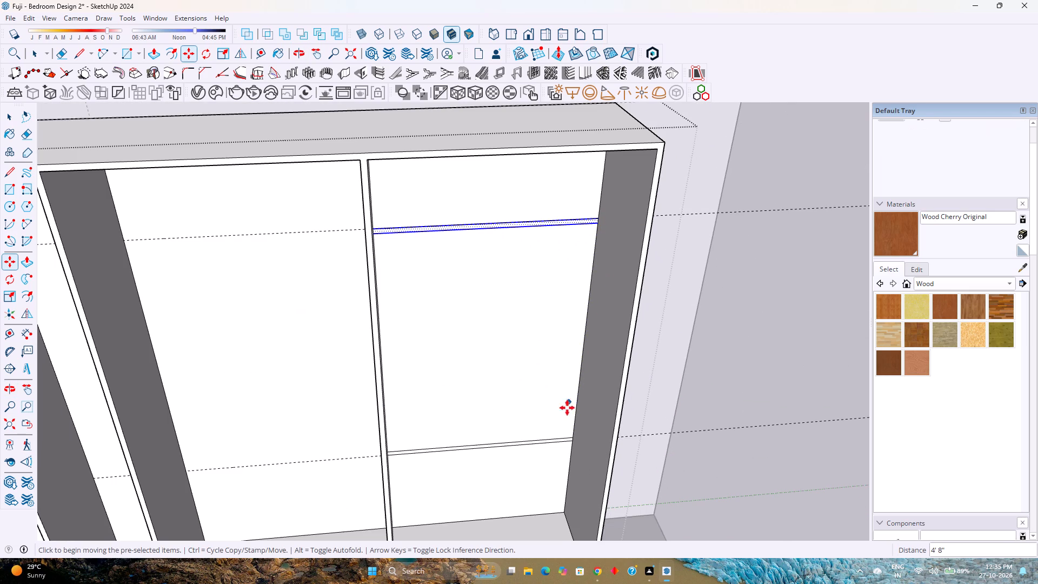
Copy both the upper and lower shelf outlines 3' 9" sideways from the end bay into the adjacent bay's back panel.
key("space")
scroll(561, 441, "up", 3)
left_click(568, 439, "ctrl")
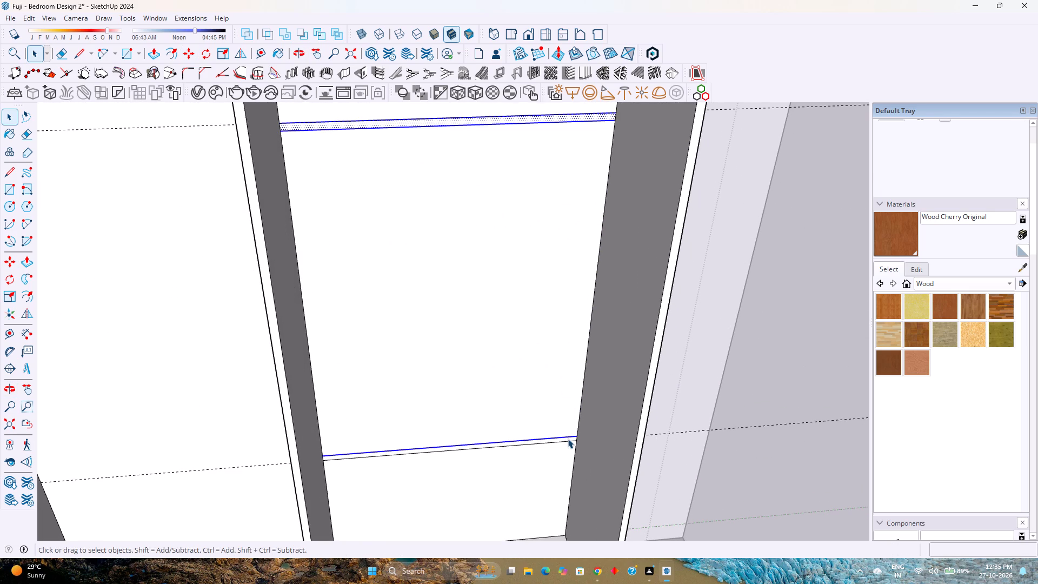
scroll(568, 439, "up", 9)
left_click(575, 441, "ctrl")
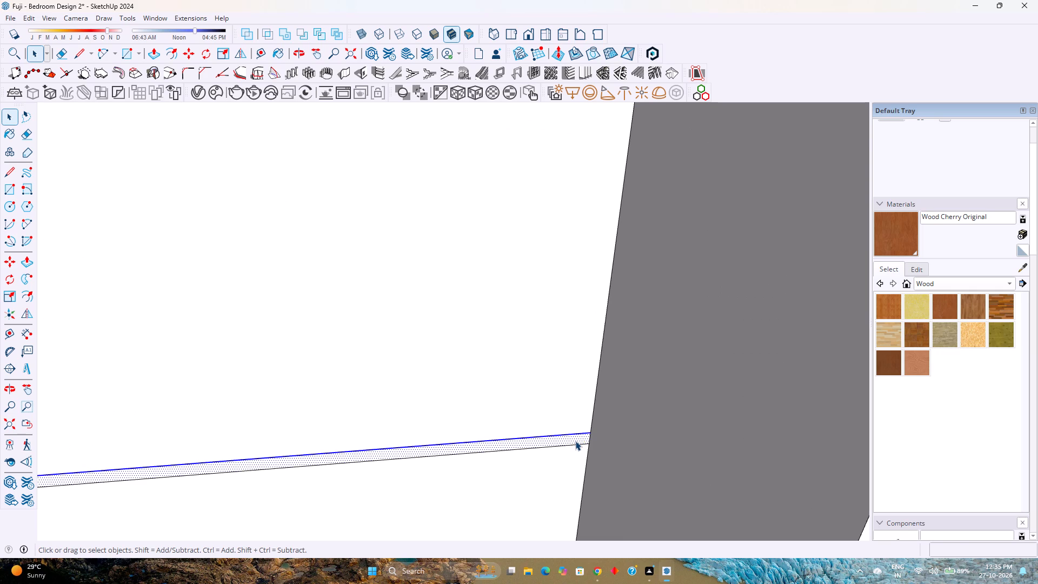
key("m")
left_click(592, 444)
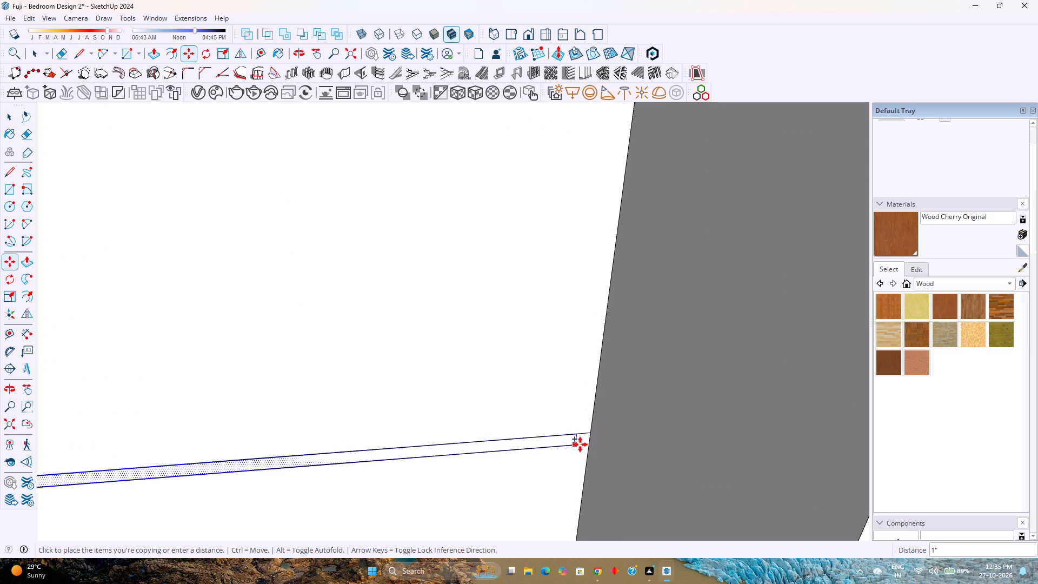
scroll(580, 444, "down", 18)
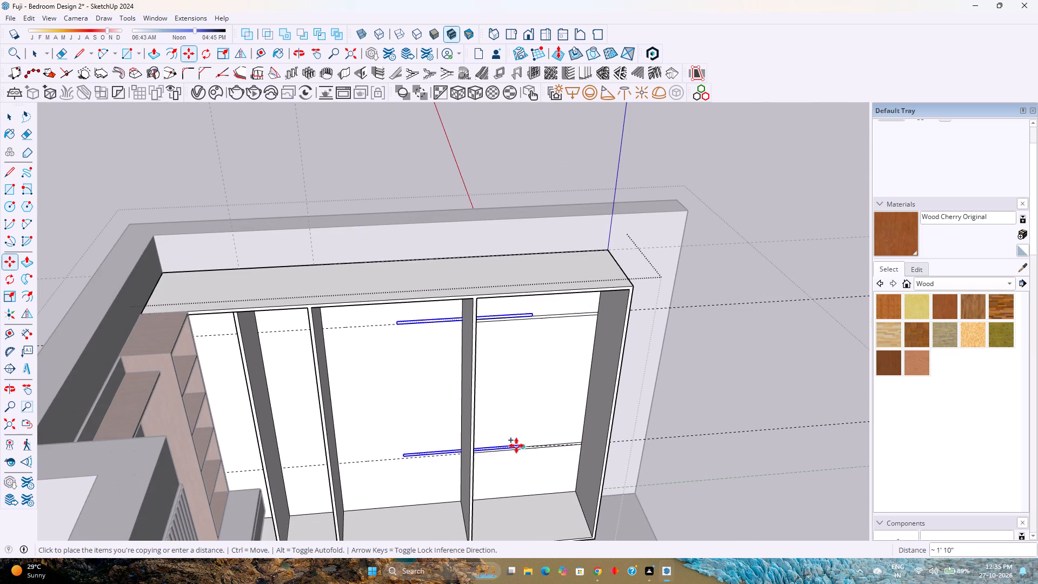
scroll(429, 457, "up", 14)
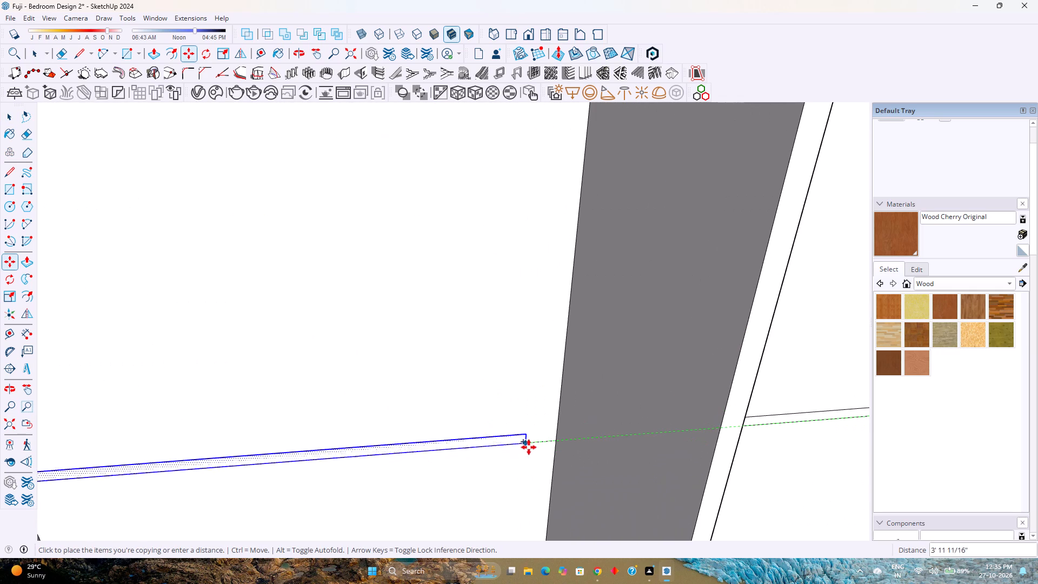
left_click(556, 440)
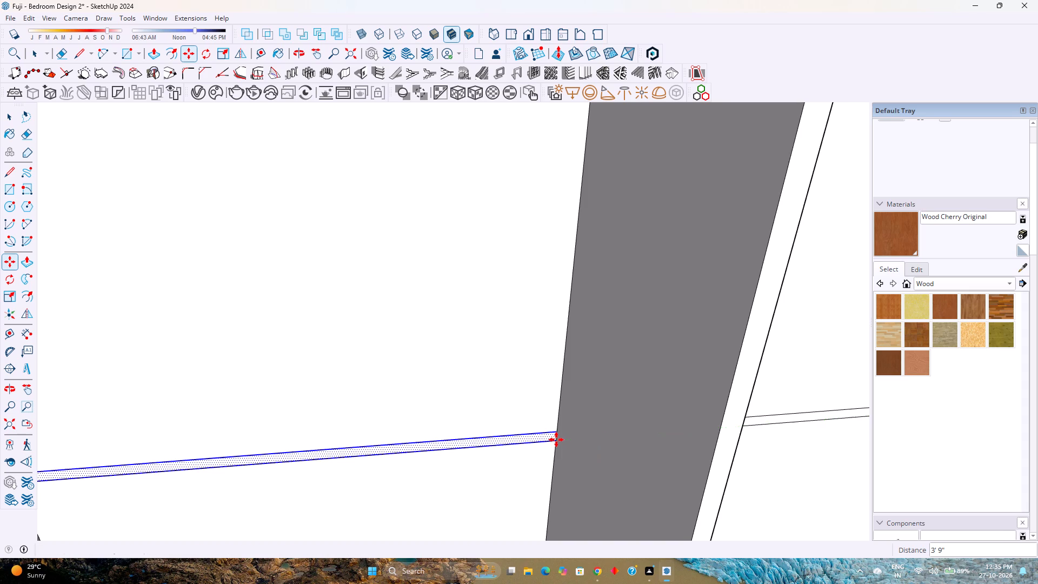
key("space")
Scale the two copied shelf outlines lengthwise by about 1.01 to reach the far side panel of the adjacent bay.
scroll(542, 439, "down", 9)
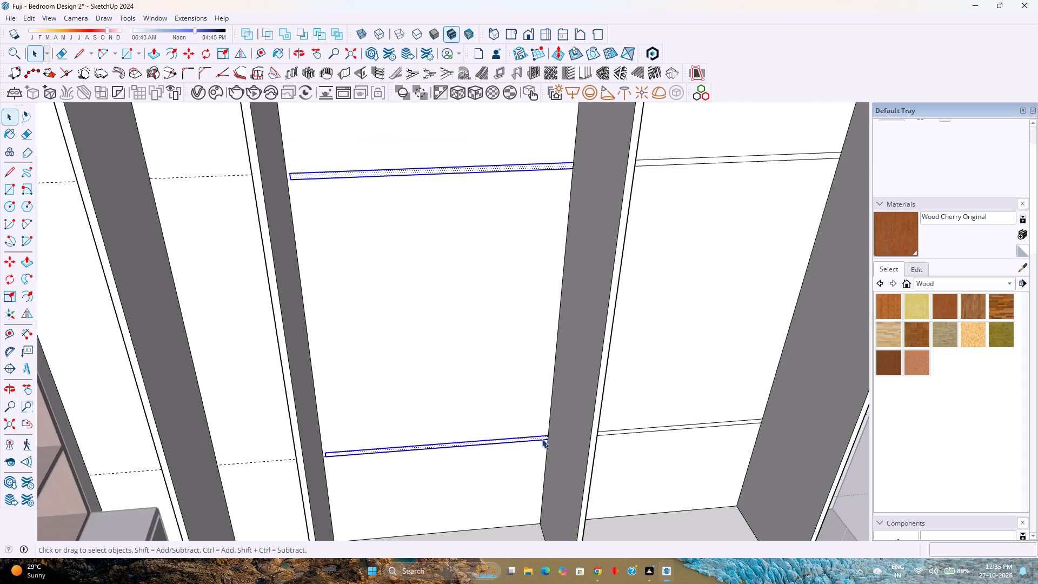
middle_click_drag(542, 439, 558, 387)
scroll(541, 439, "up", 1)
key("s")
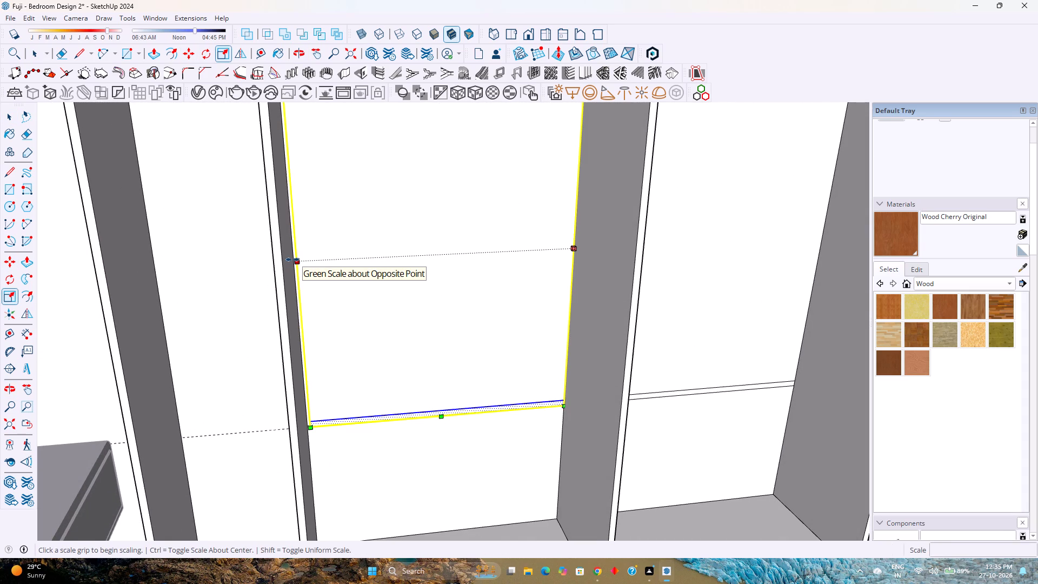
left_click(292, 260)
scroll(292, 253, "up", 2)
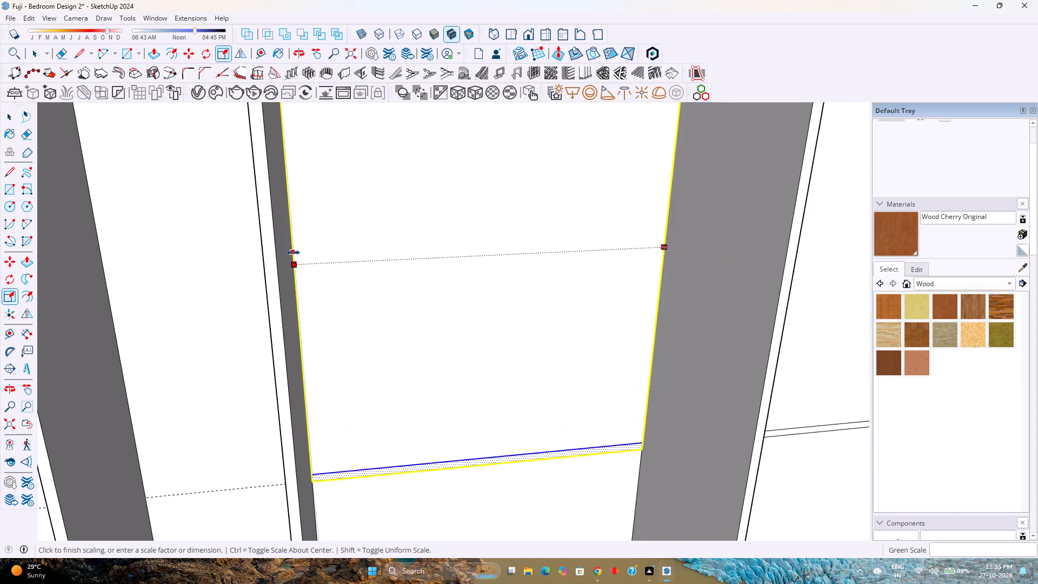
scroll(293, 253, "up", 8)
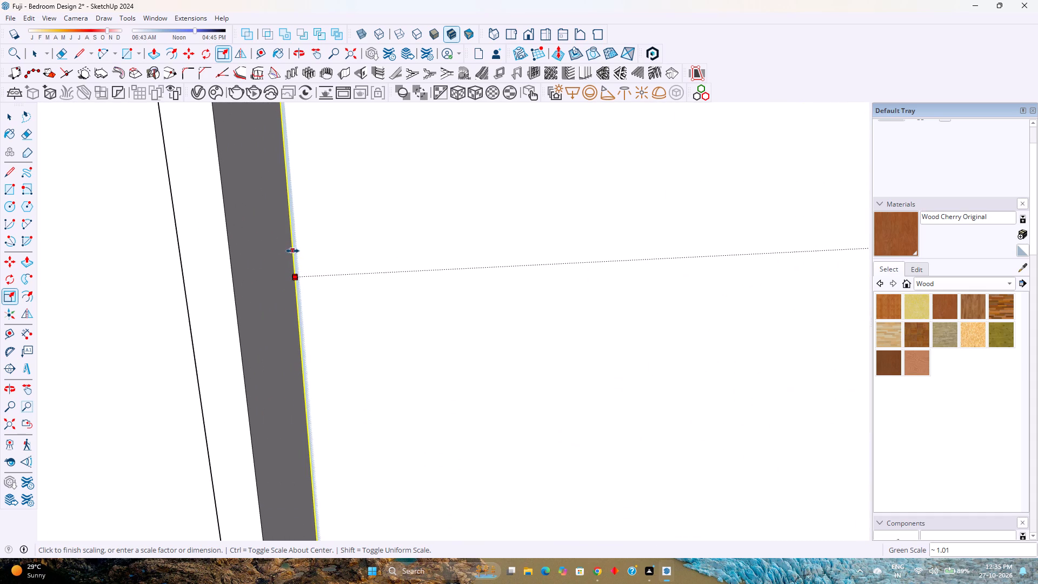
left_click(292, 251)
scroll(375, 308, "down", 10)
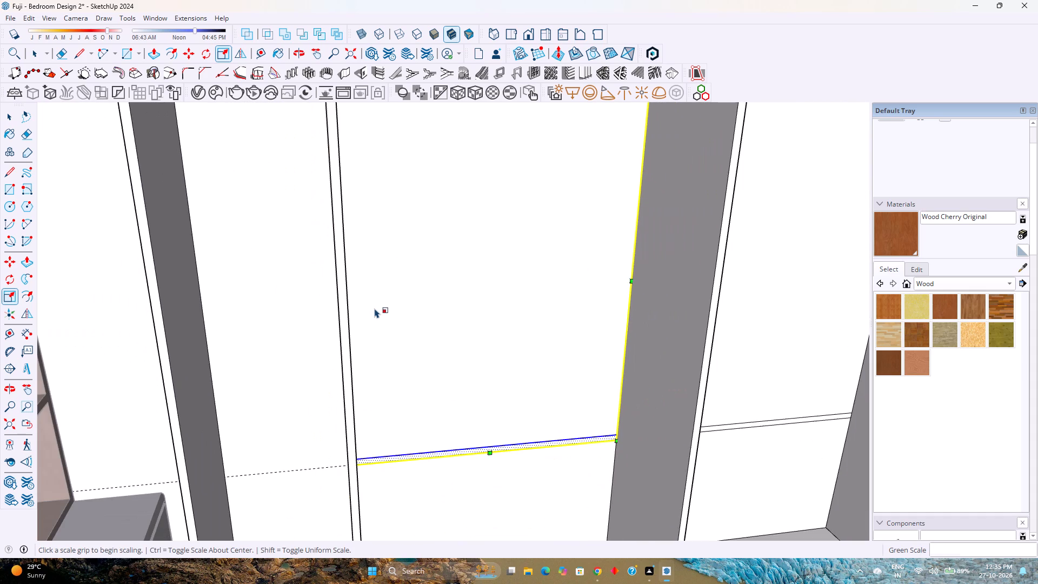
key("Escape")
key("space")
key("Escape")
In the end bay, copy the lower shelf outline's bottom edge 2' down to the bay floor and divide the distance by 2.
scroll(375, 308, "down", 3)
middle_click_drag(389, 317, 305, 267)
middle_click(303, 266)
scroll(302, 266, "down", 2)
middle_click_drag(536, 277, 488, 303, "shift")
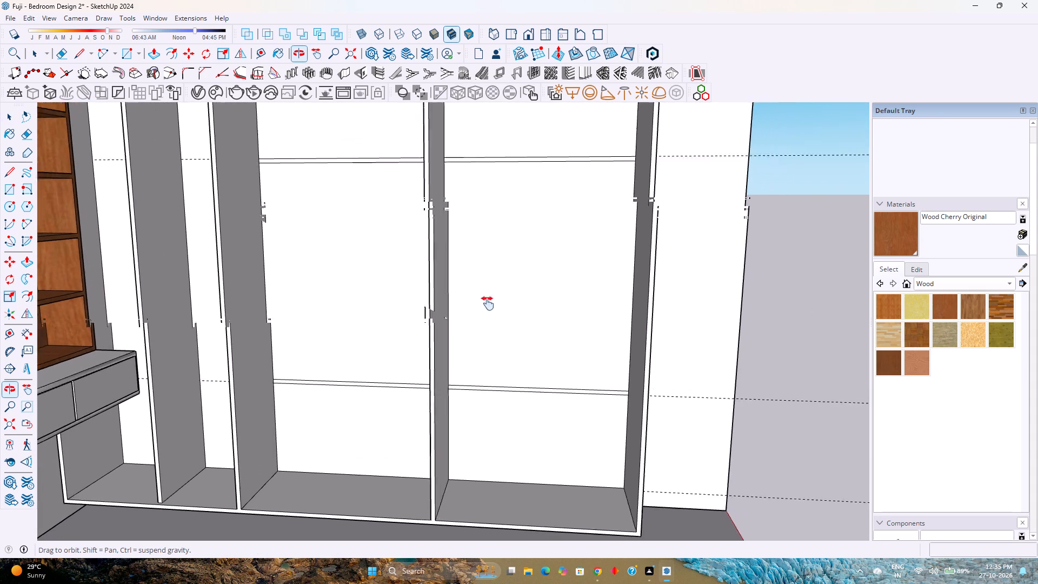
middle_click_drag(488, 303, 354, 271, "shift")
middle_click(349, 269, "shift")
middle_click_drag(339, 264, 334, 261, "shift")
left_click(378, 365)
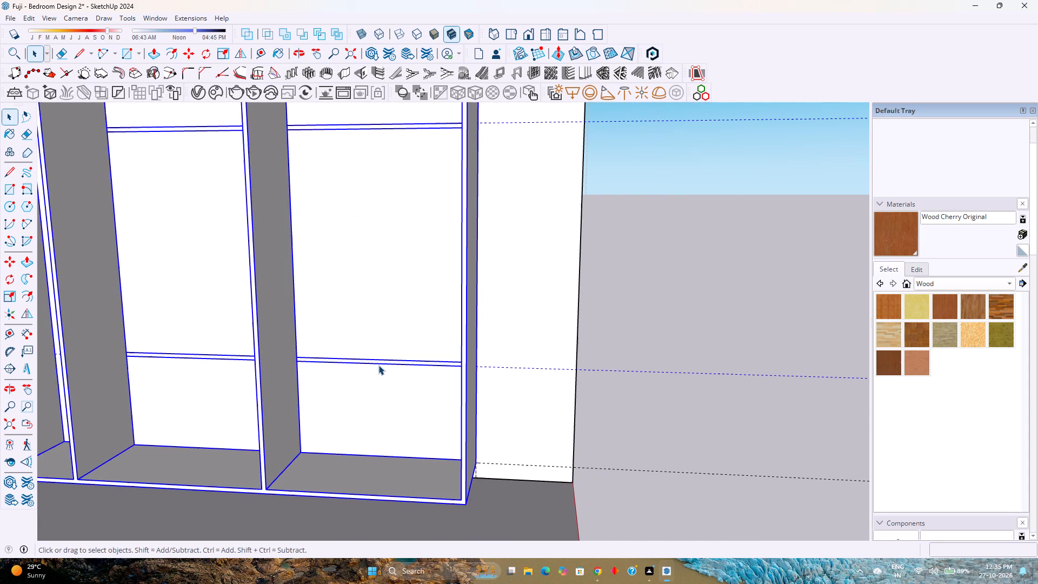
double_click(378, 365)
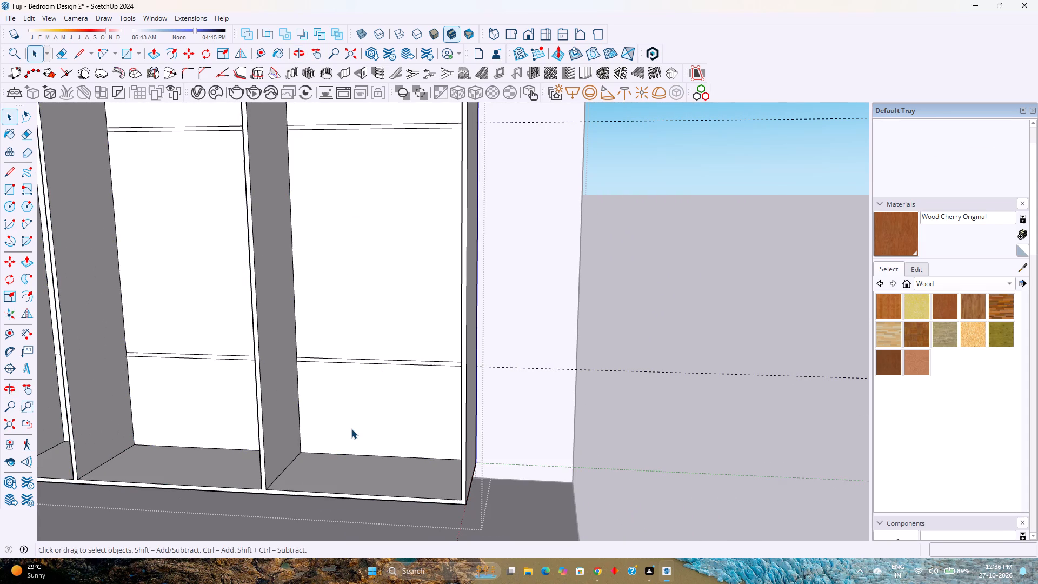
left_click(367, 363)
scroll(367, 363, "up", 2)
scroll(420, 371, "up", 2)
middle_click_drag(420, 371, 426, 369)
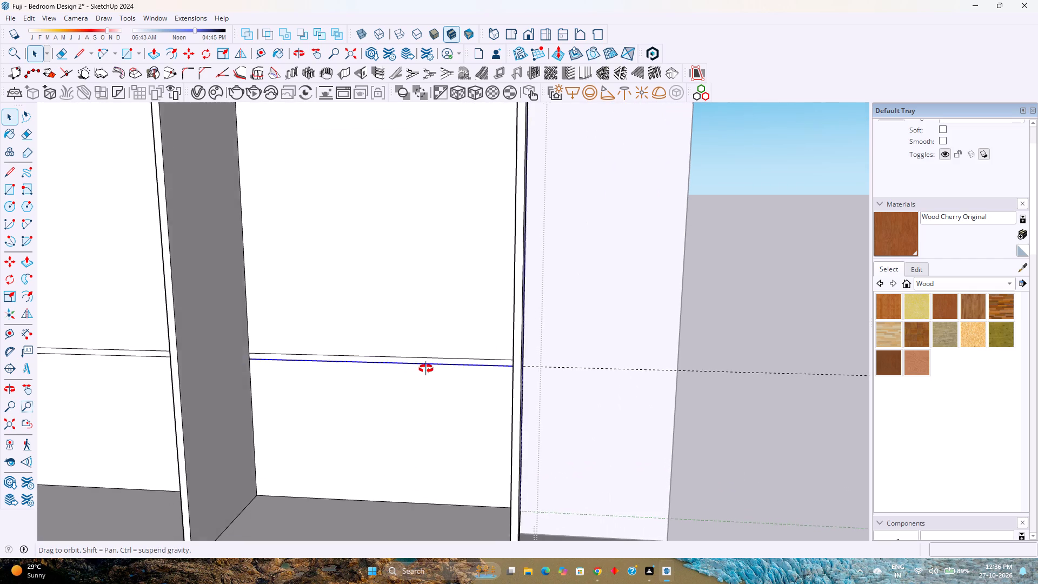
middle_click_drag(426, 369, 459, 347)
scroll(459, 347, "up", 1)
key("m")
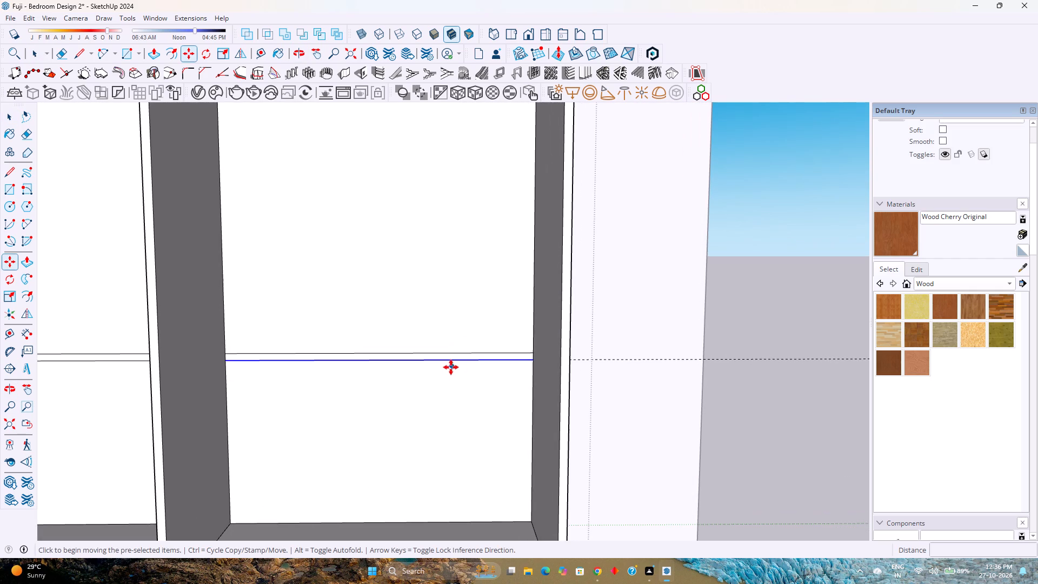
left_click(534, 359)
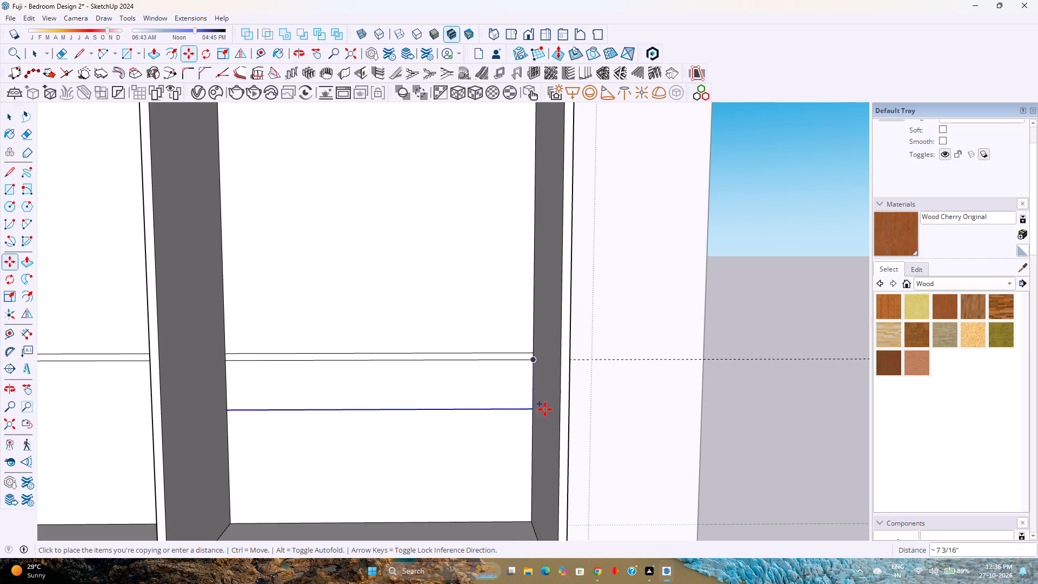
left_click(529, 520)
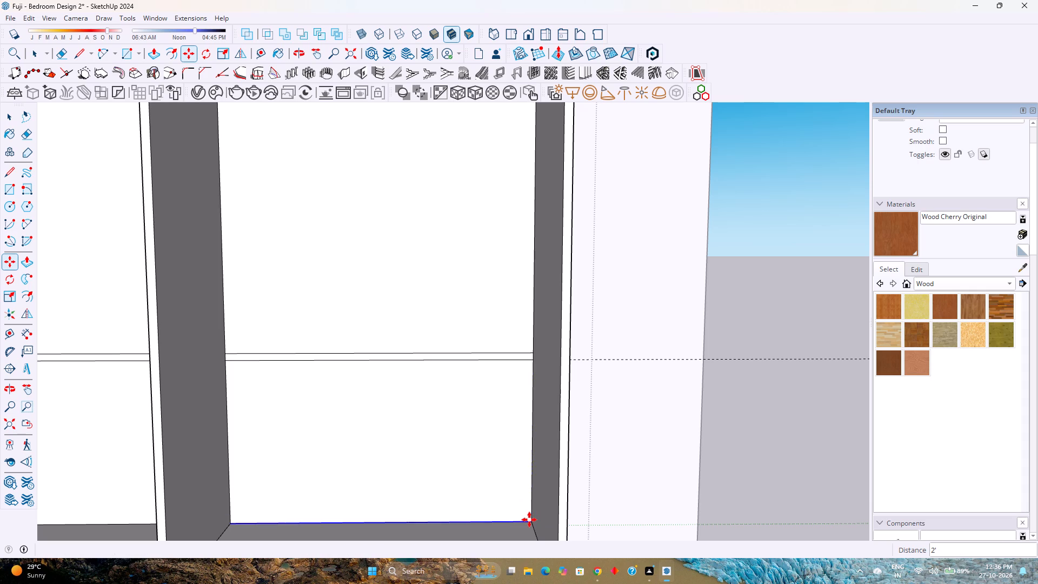
key("slash")
key("2")
key("Return")
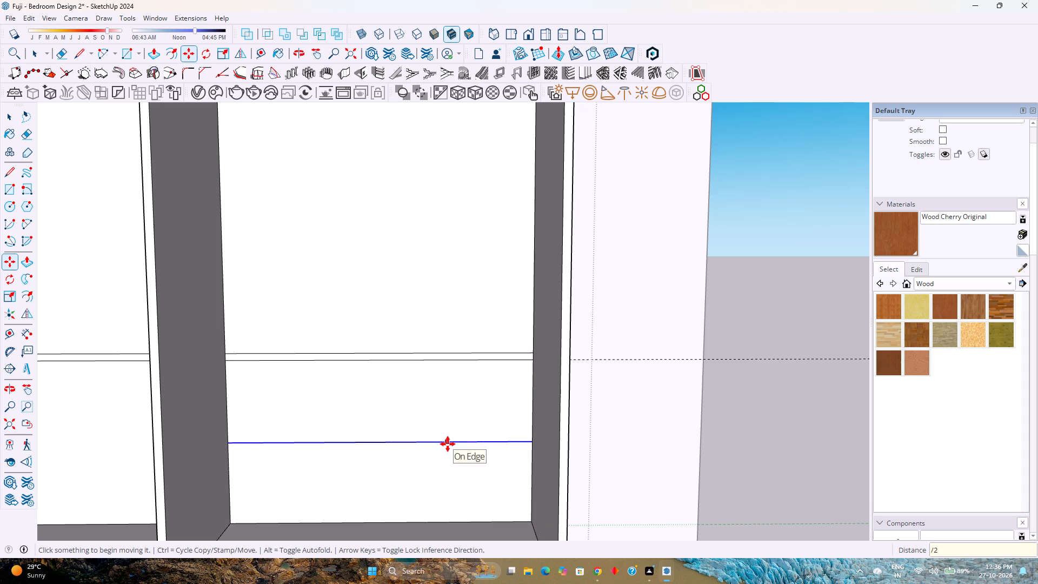
Move the midway line down 0.5" and copy it 1" up to outline another shelf below the lower one.
left_click(448, 443)
key("shift+Up")
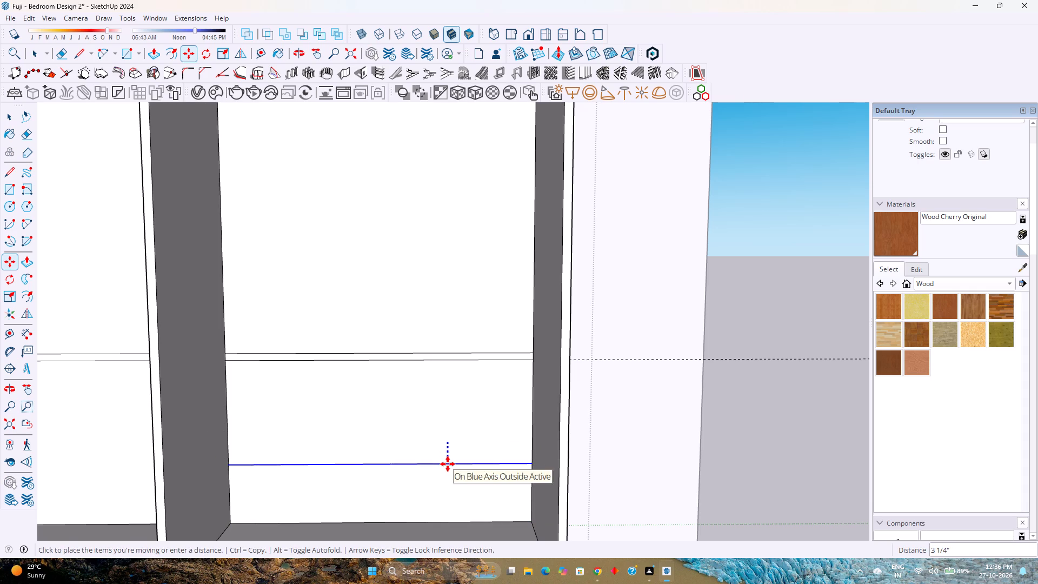
type("0.5")
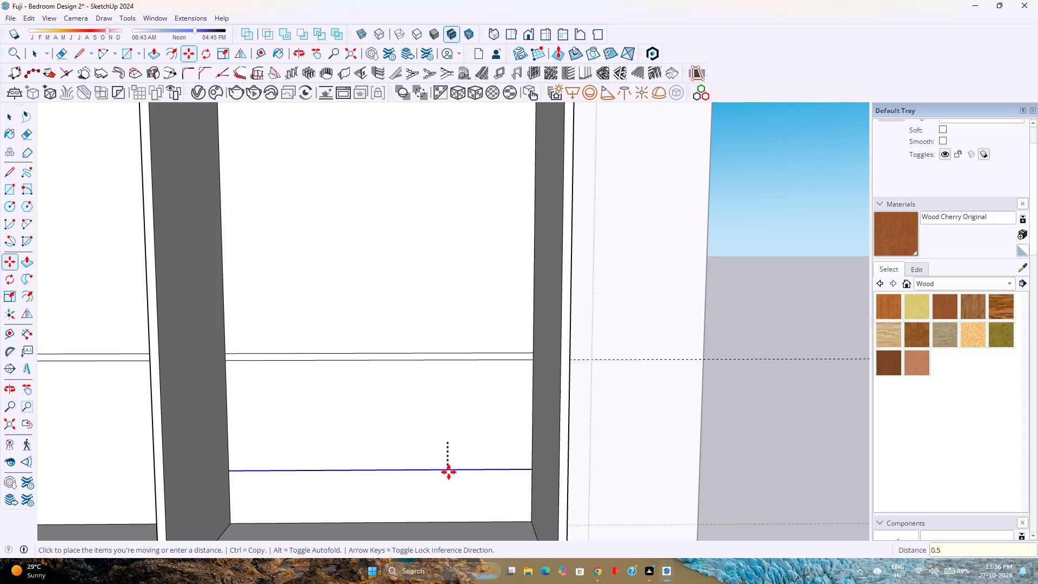
key("Return")
left_click(441, 446)
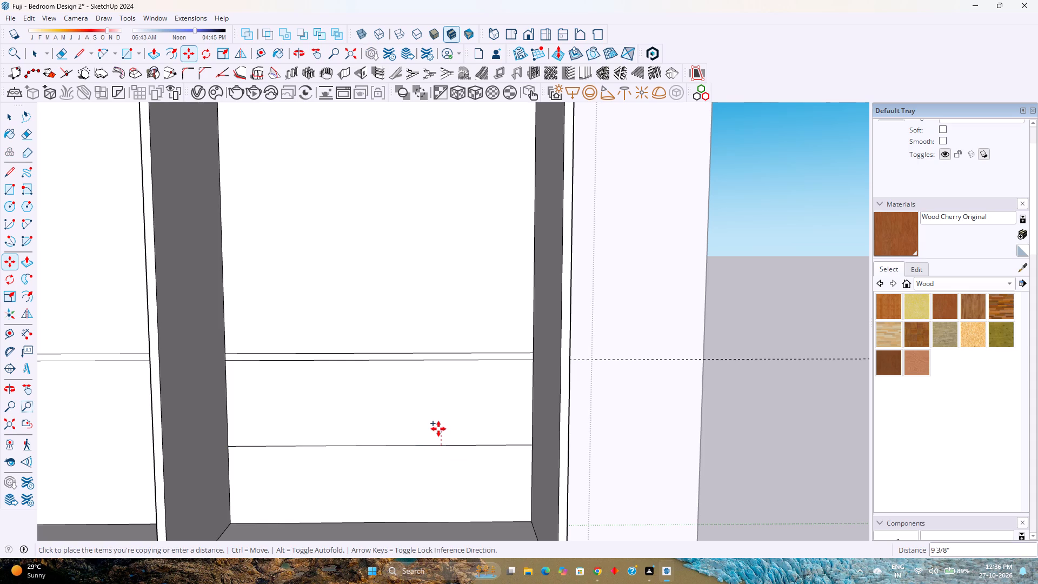
key("Up")
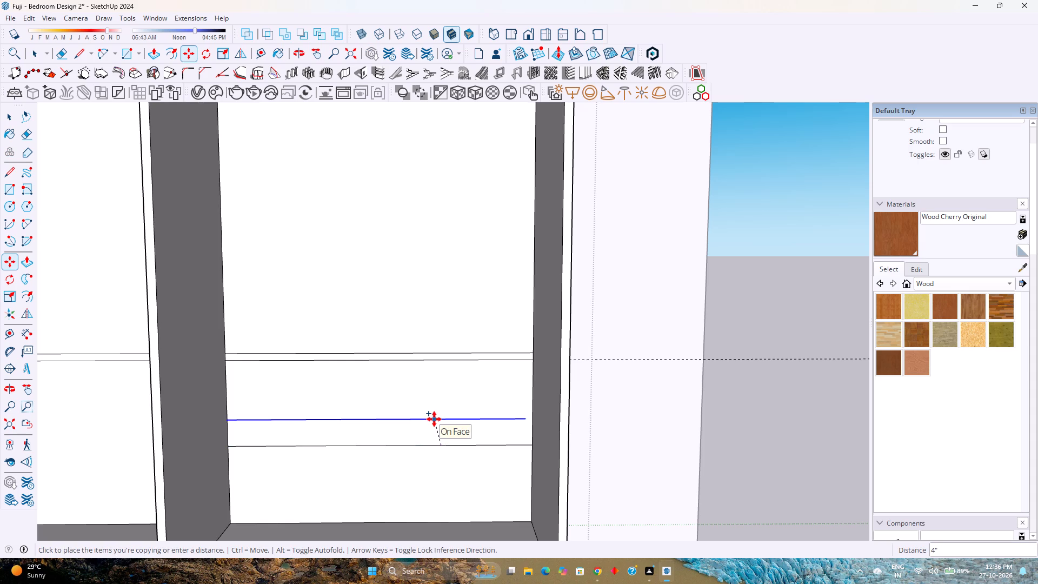
key("1")
key("Return")
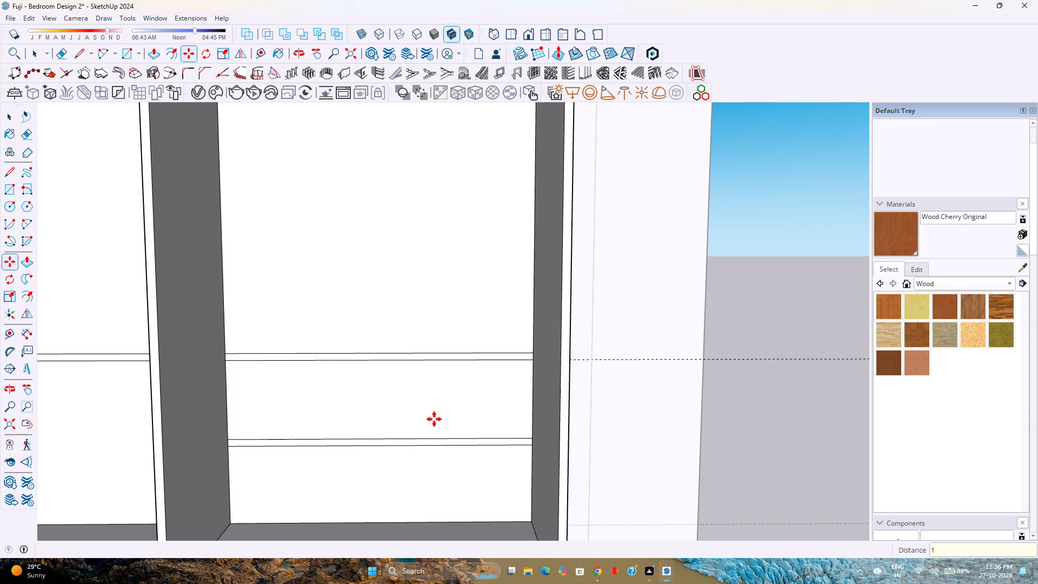
Push/Pull the end bay's three shelf outlines 1'10" forward from the back panel.
key("p")
left_click(517, 357)
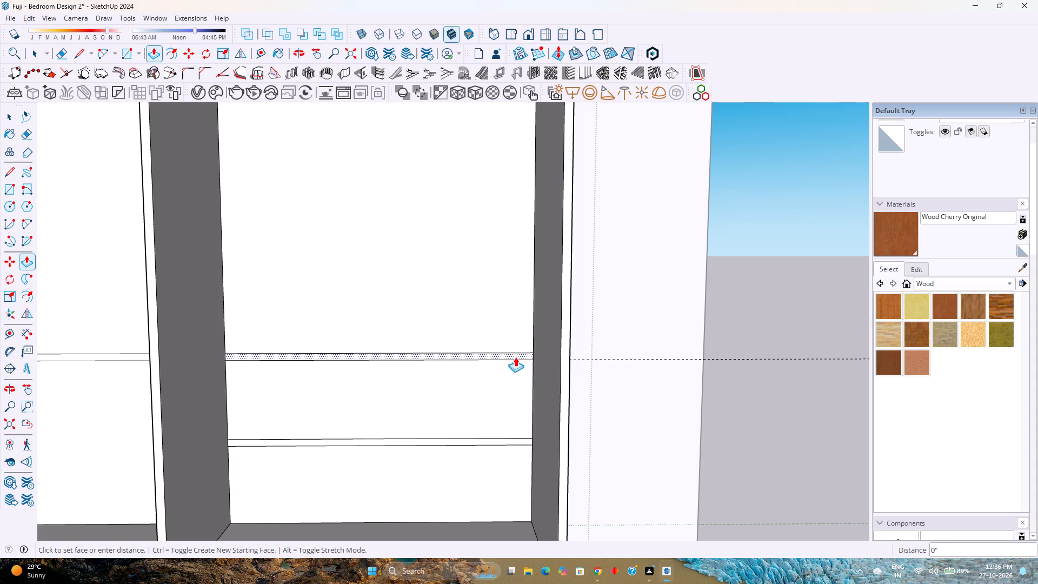
scroll(403, 370, "down", 2)
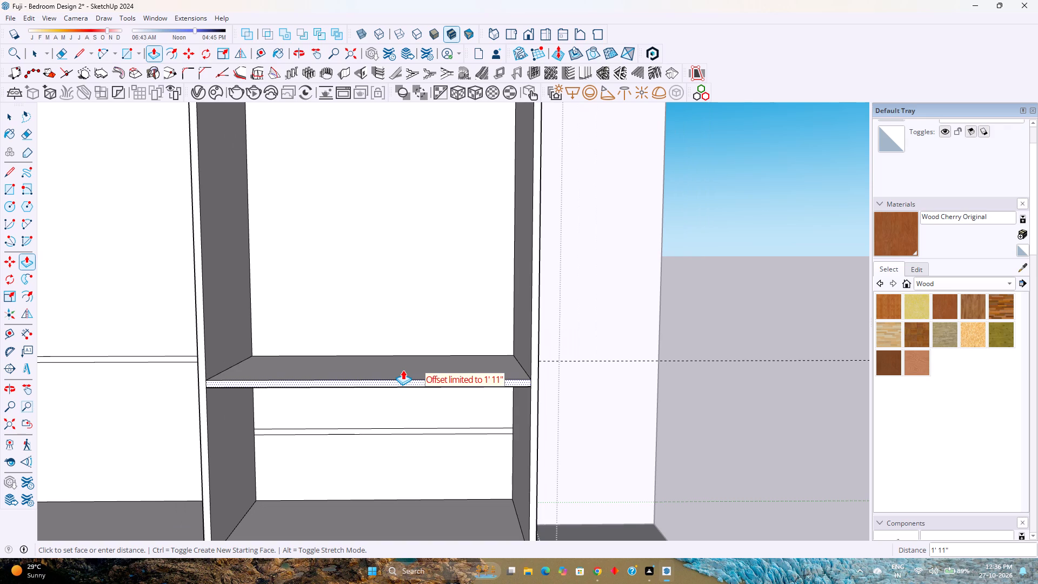
type("1'10")
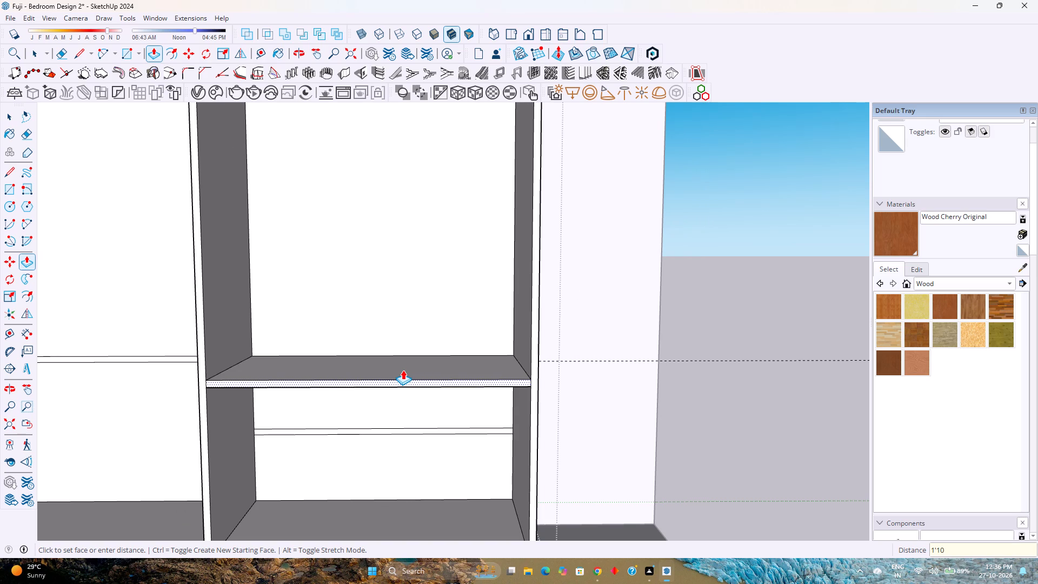
key("Return")
double_click(389, 433)
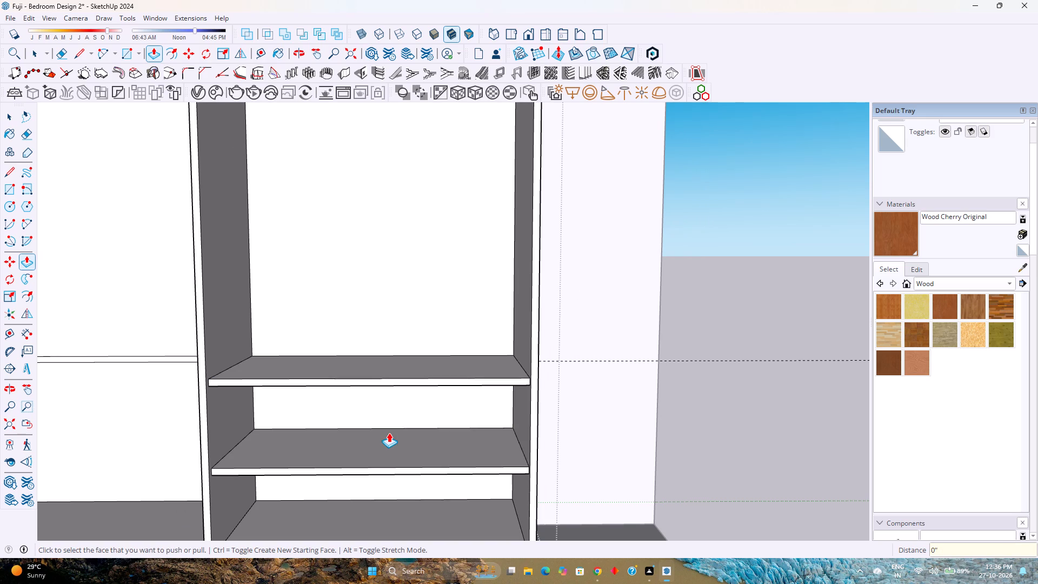
scroll(389, 433, "down", 4)
middle_click_drag(388, 433, 292, 432)
middle_click_drag(330, 375, 423, 534, "shift")
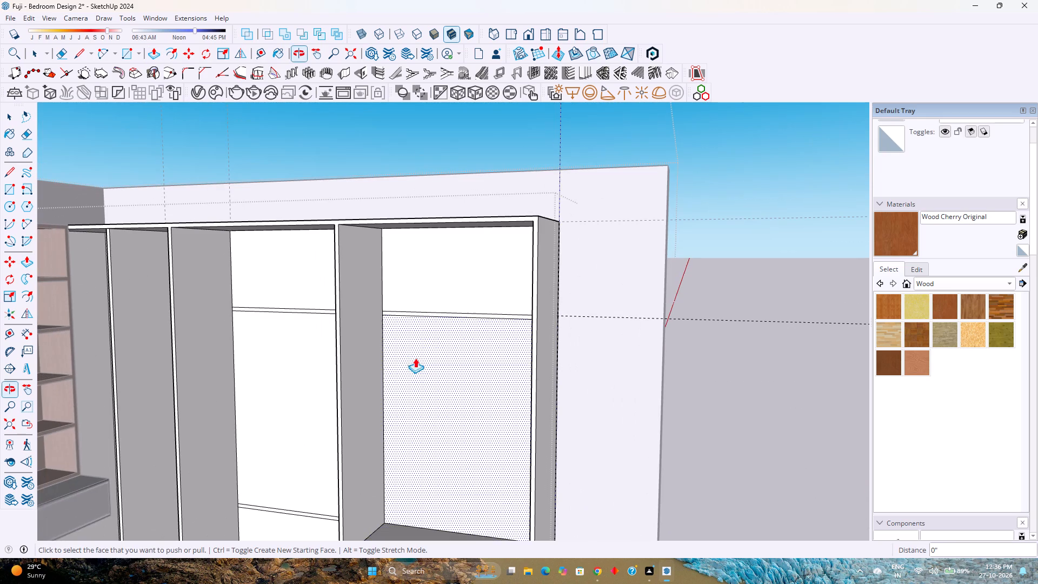
double_click(447, 314)
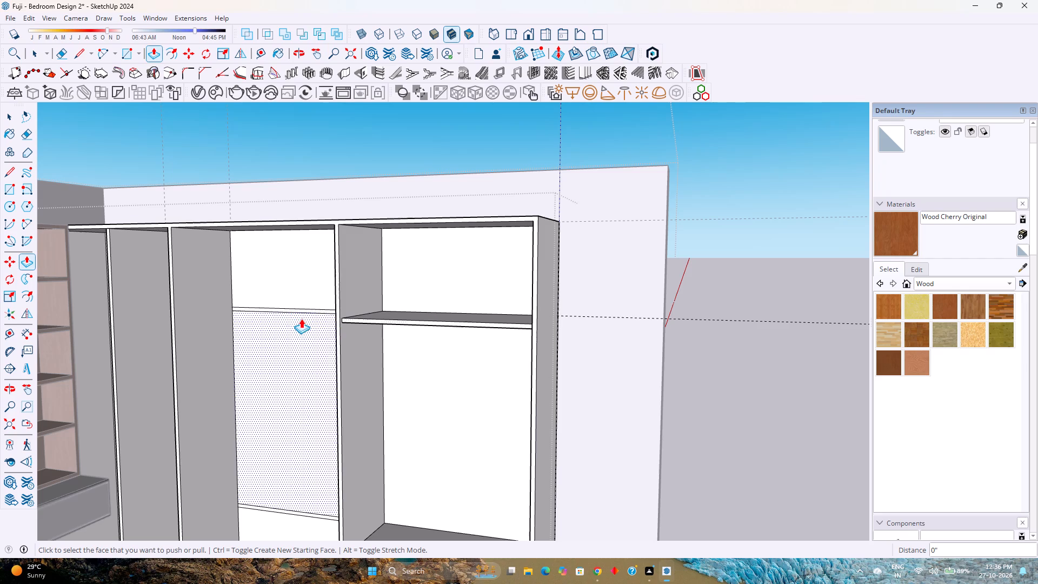
Push/Pull the upper and lower shelf outlines in the bay beside the end bay 1'10" forward from the back panel.
double_click(286, 310)
middle_click_drag(300, 357, 316, 334, "shift")
middle_click(317, 333, "shift")
scroll(324, 326, "down", 5)
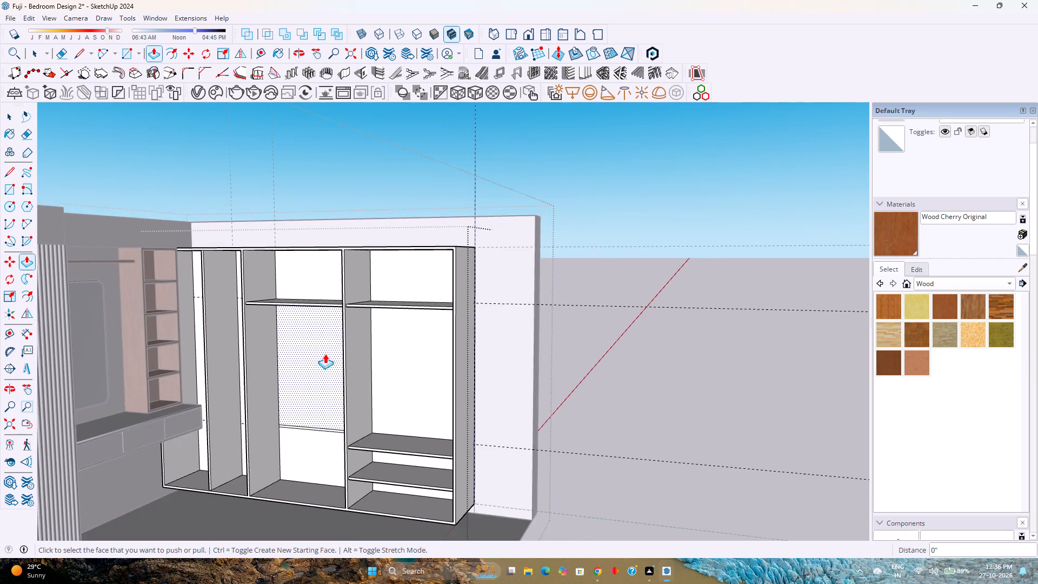
middle_click_drag(315, 416, 332, 388, "shift")
middle_click(332, 388, "shift")
scroll(320, 409, "up", 5)
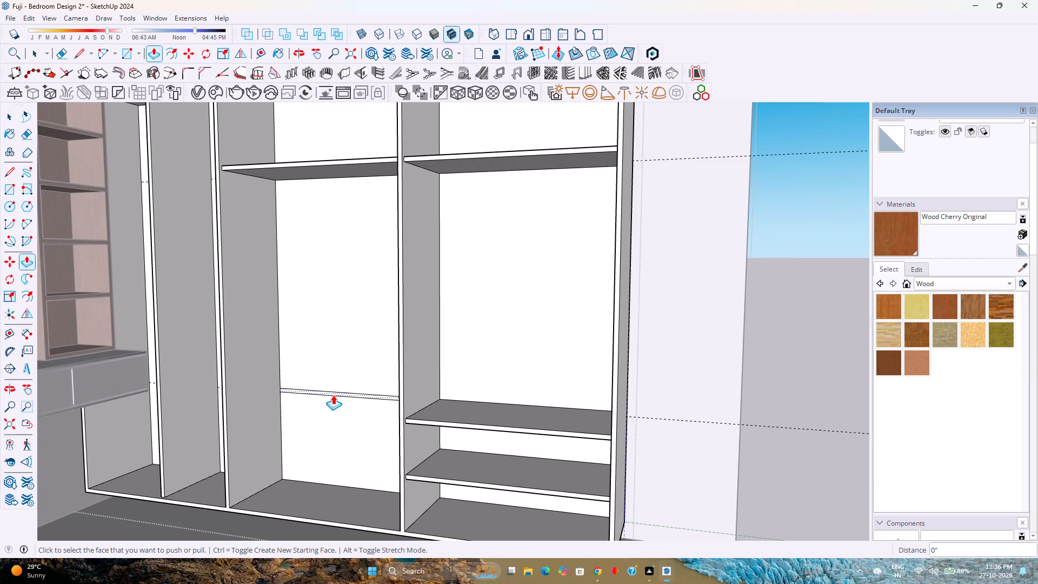
double_click(333, 395)
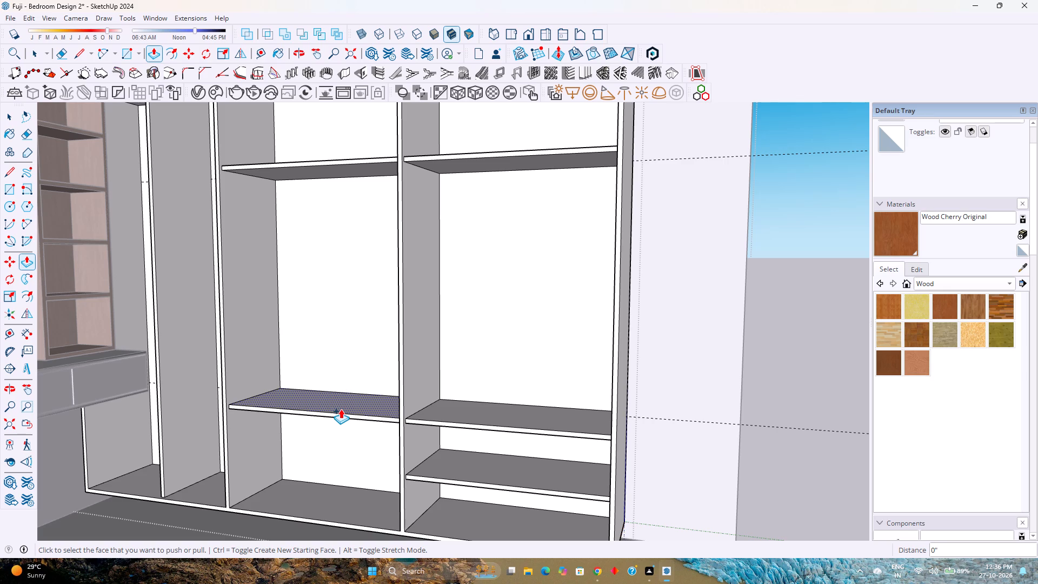
key("space")
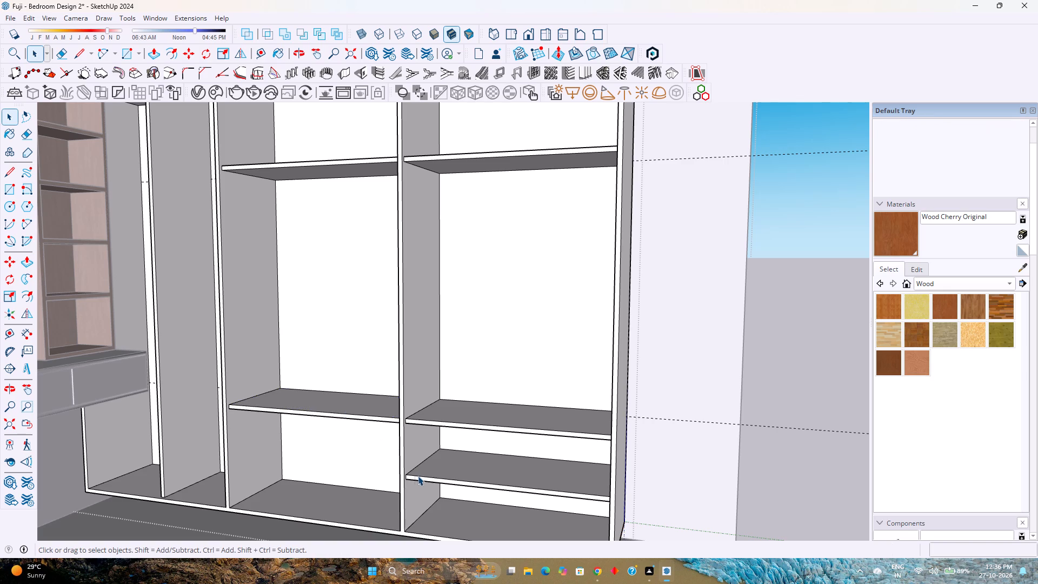
In that bay, copy the lower shelf's rear bottom edge 1' down the back panel, using the end bay's lowest shelf as reference.
middle_click_drag(377, 476, 419, 402)
left_click(386, 387)
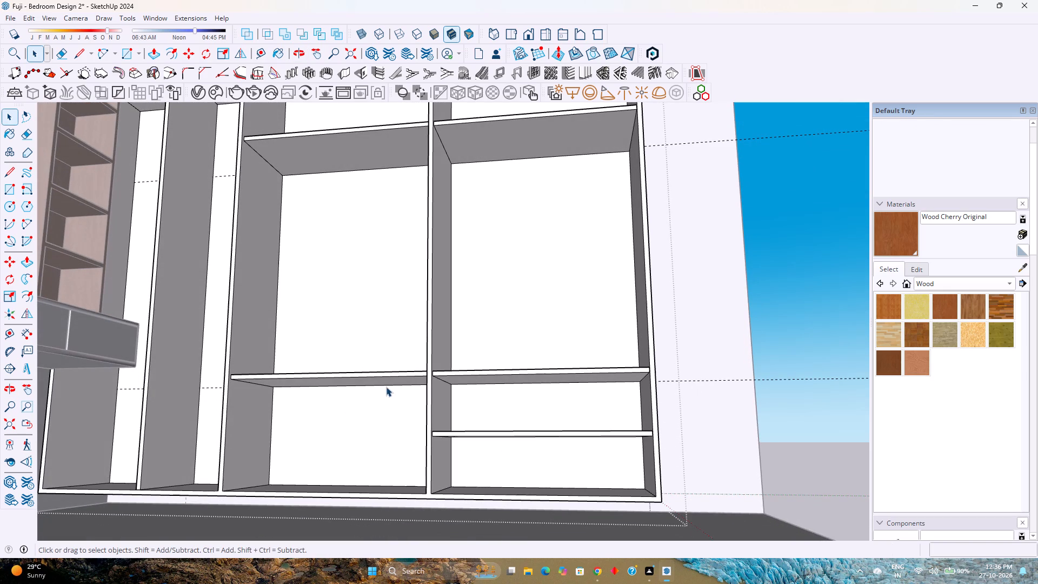
left_click(387, 384)
key("m")
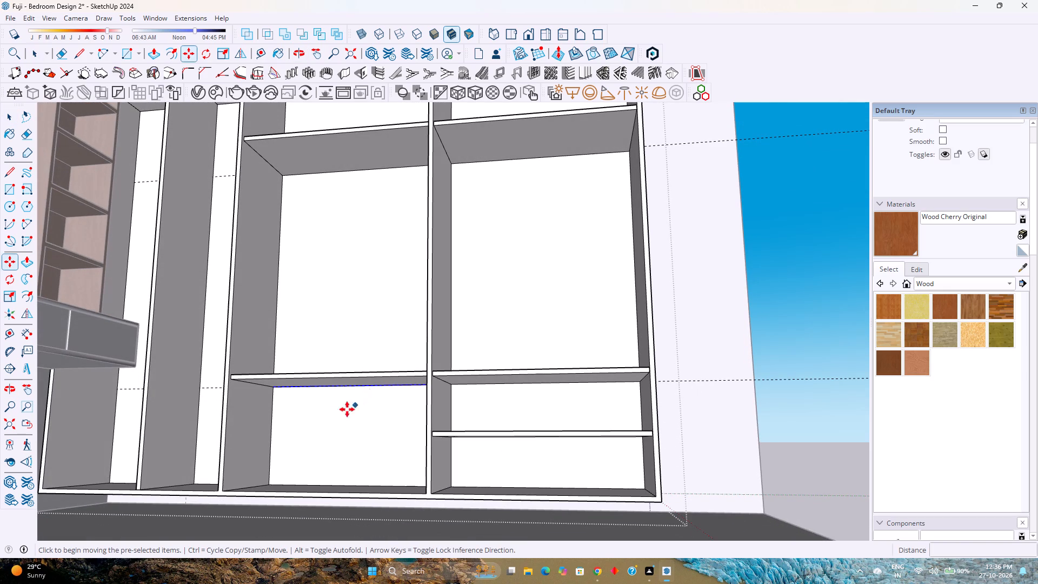
scroll(330, 417, "up", 1)
middle_click_drag(328, 418, 396, 423)
middle_click(396, 423)
left_click(466, 382)
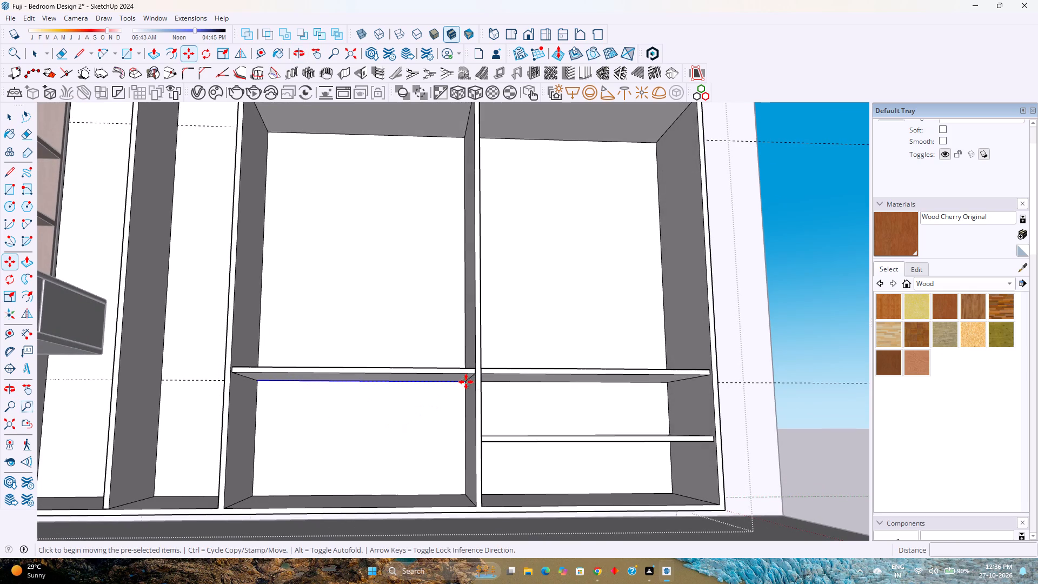
left_click(463, 435)
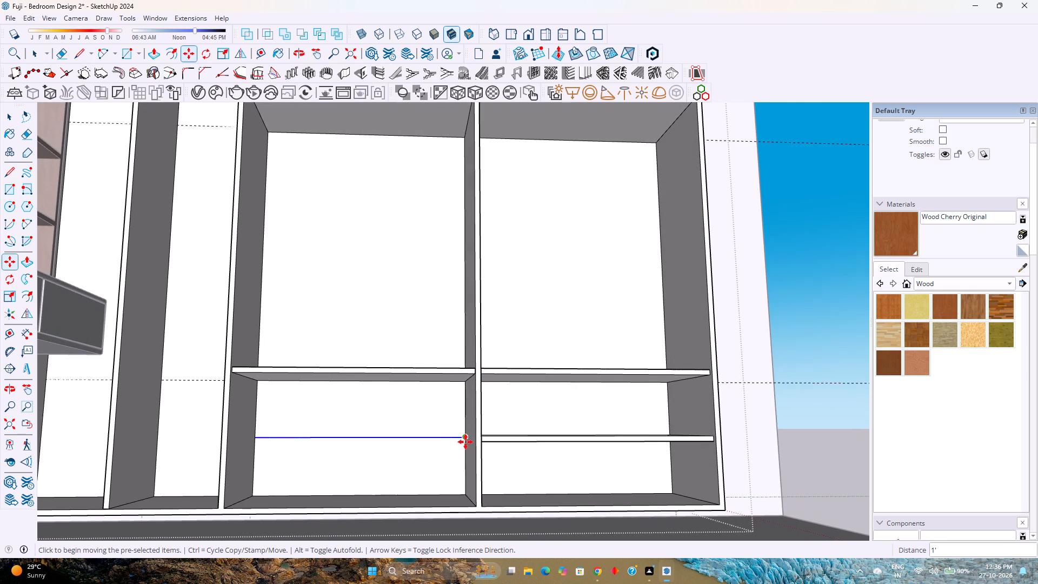
Move the copied line down 0.5" and copy it 1" up to outline another shelf below the lower one.
left_click(465, 437)
key("Up")
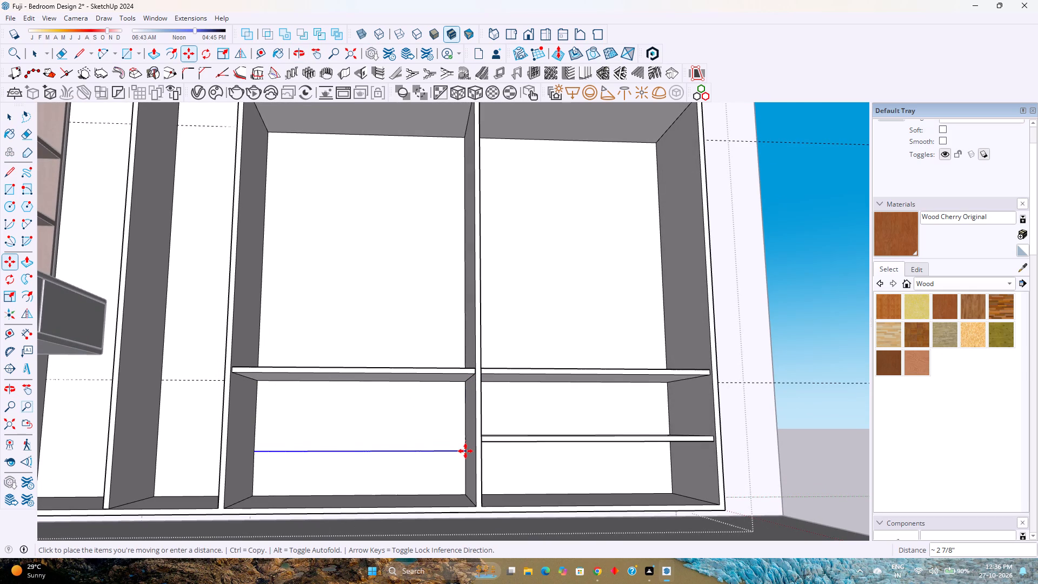
type("0.5")
key("Return")
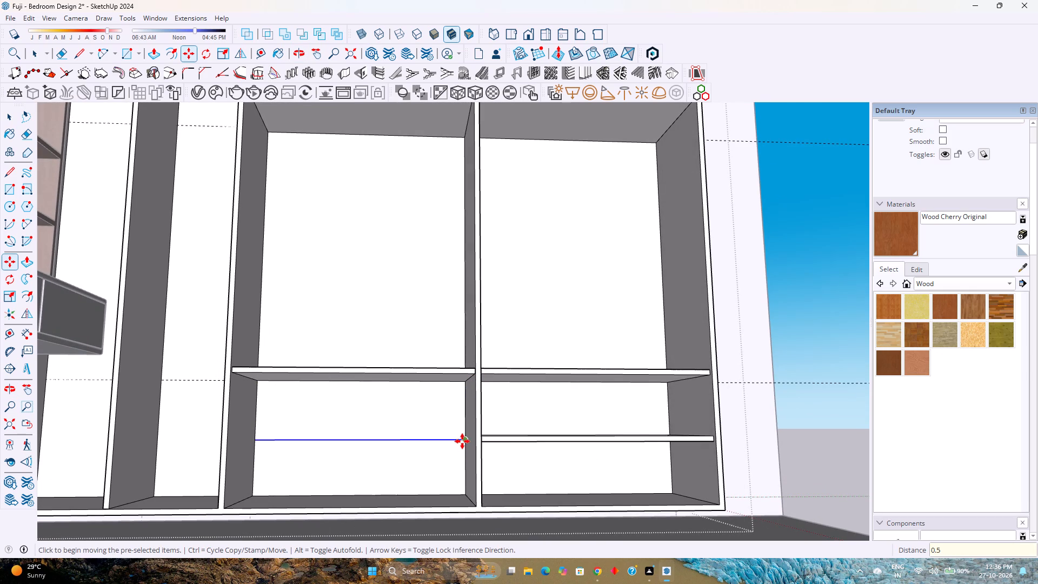
left_click(462, 440)
key("Up")
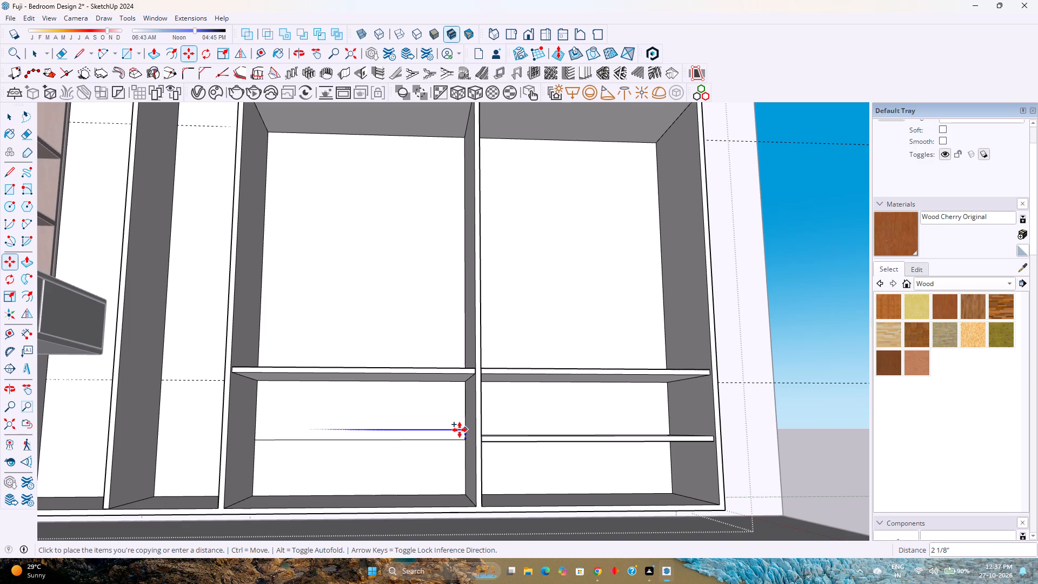
key("1")
key("Return")
Push/Pull the new shelf outline 1'10" forward, flush with the front of the end bay's lowest shelf.
key("p")
scroll(451, 439, "up", 3)
left_click(456, 439)
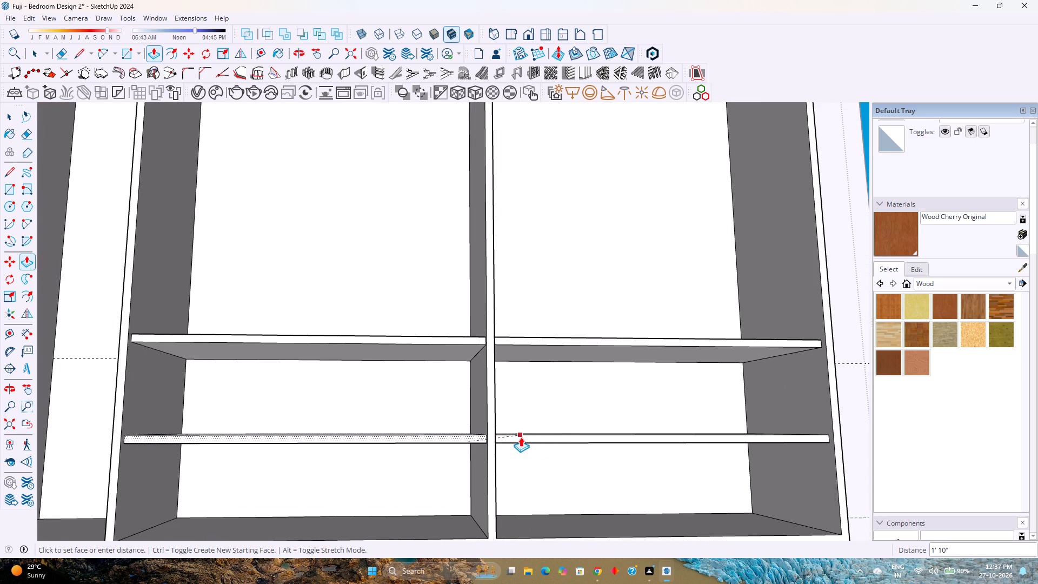
middle_click_drag(521, 437, 458, 493)
left_click(454, 485)
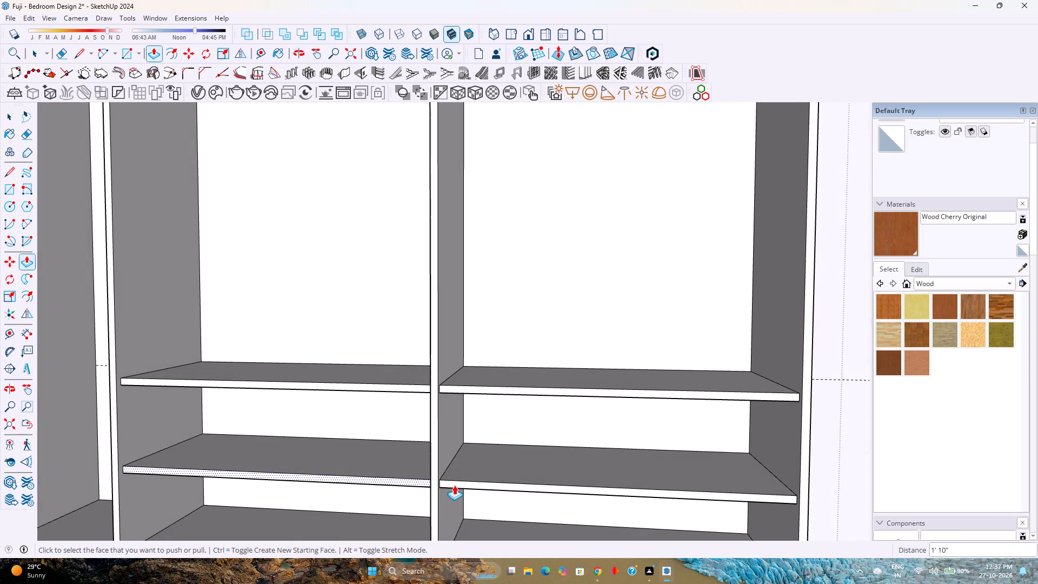
key("space")
key("Escape")
Save the bedroom model with the added wardrobe shelves.
scroll(454, 485, "down", 8)
middle_click_drag(488, 454, 462, 452)
middle_click(462, 452)
scroll(462, 452, "down", 3)
key("ctrl+s")
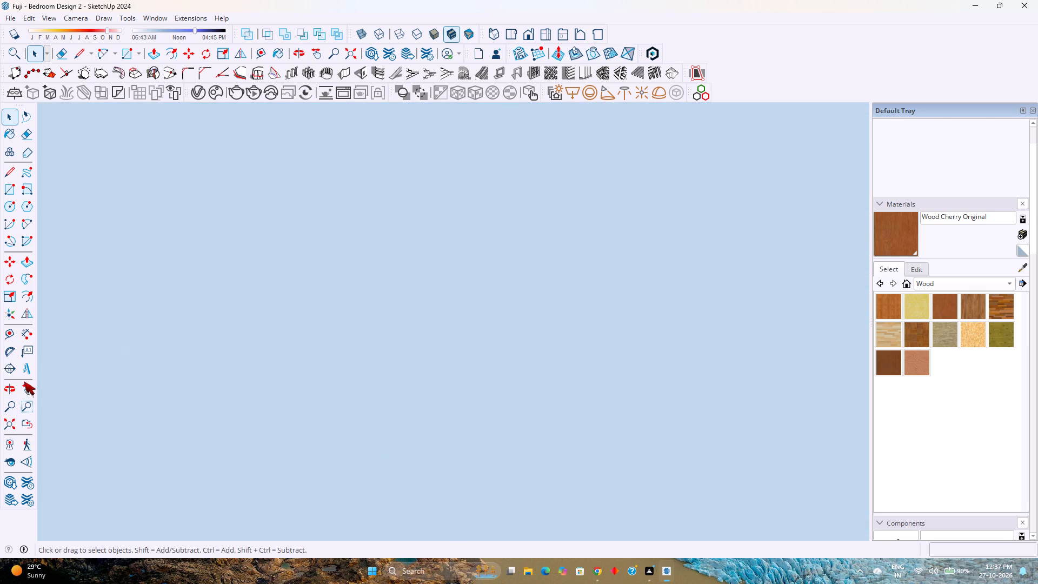
left_click(9, 424)
middle_click_drag(481, 343, 251, 356)
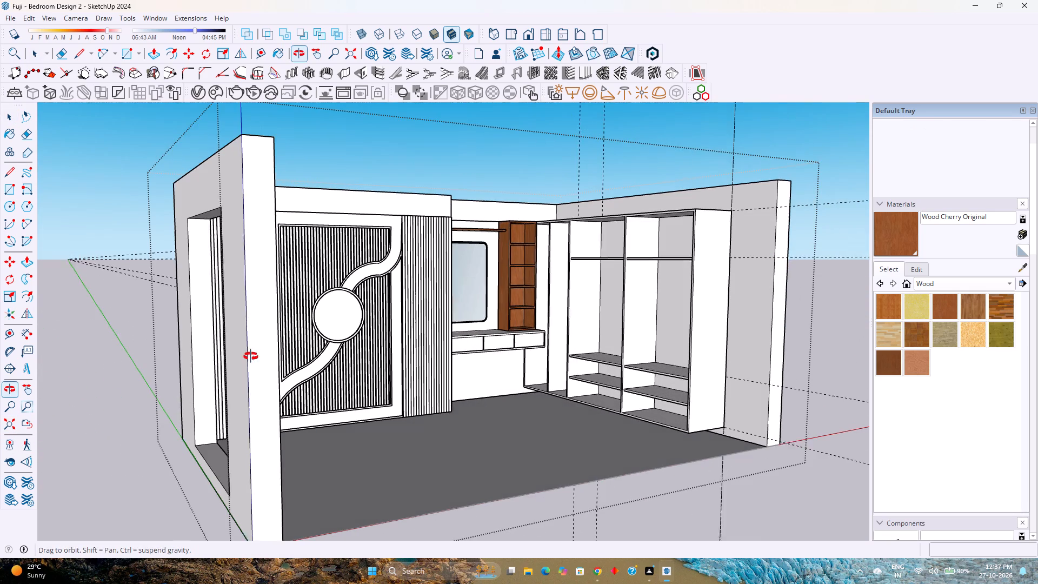
middle_click(250, 356)
middle_click_drag(251, 356, 250, 356)
key("ctrl+s")
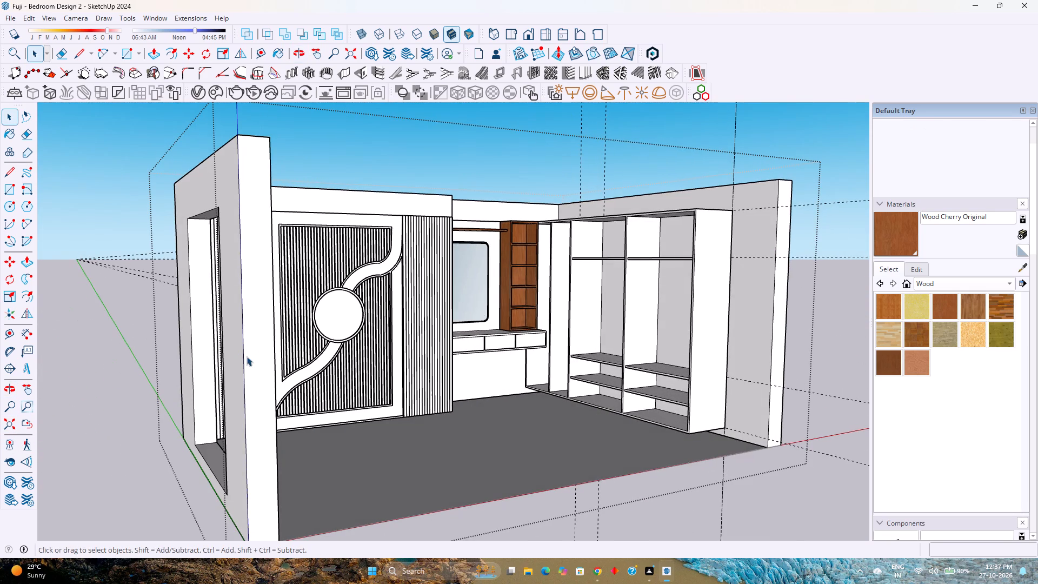
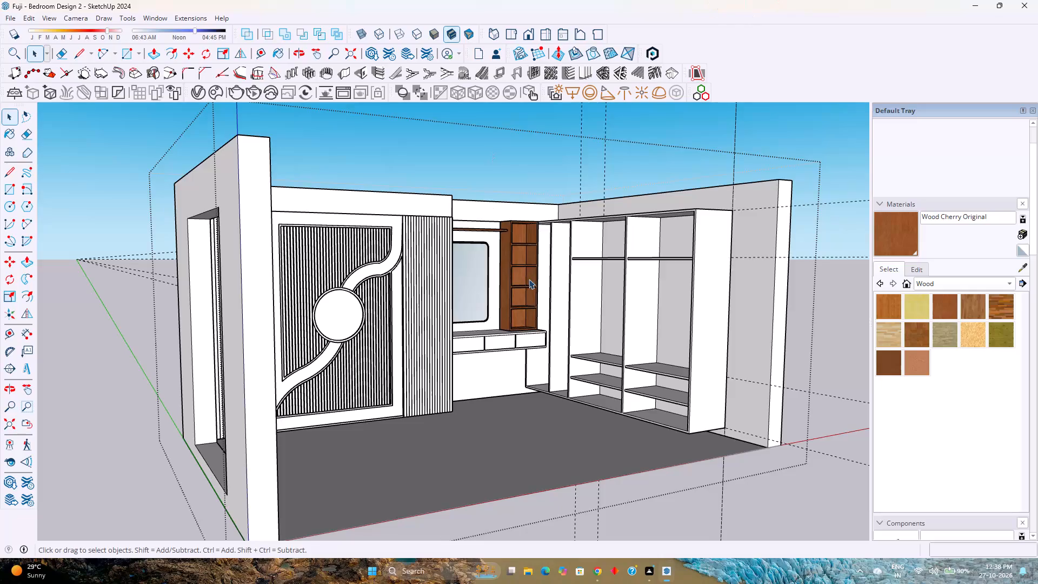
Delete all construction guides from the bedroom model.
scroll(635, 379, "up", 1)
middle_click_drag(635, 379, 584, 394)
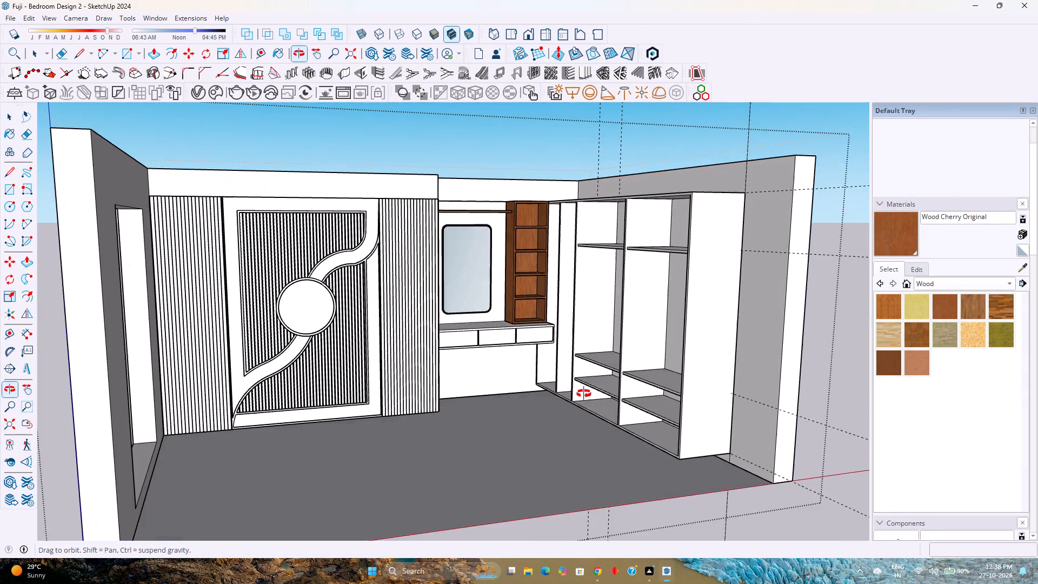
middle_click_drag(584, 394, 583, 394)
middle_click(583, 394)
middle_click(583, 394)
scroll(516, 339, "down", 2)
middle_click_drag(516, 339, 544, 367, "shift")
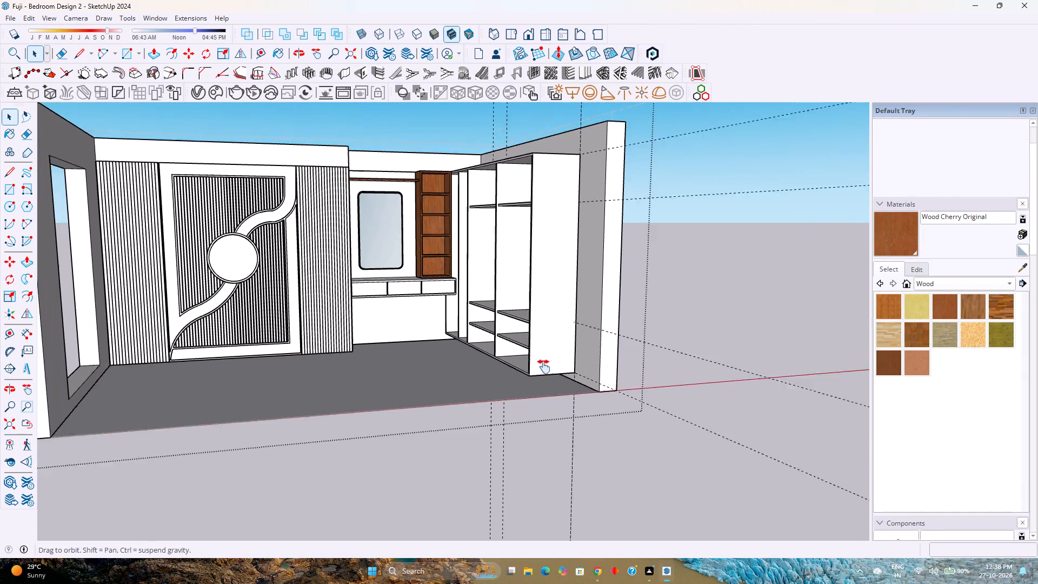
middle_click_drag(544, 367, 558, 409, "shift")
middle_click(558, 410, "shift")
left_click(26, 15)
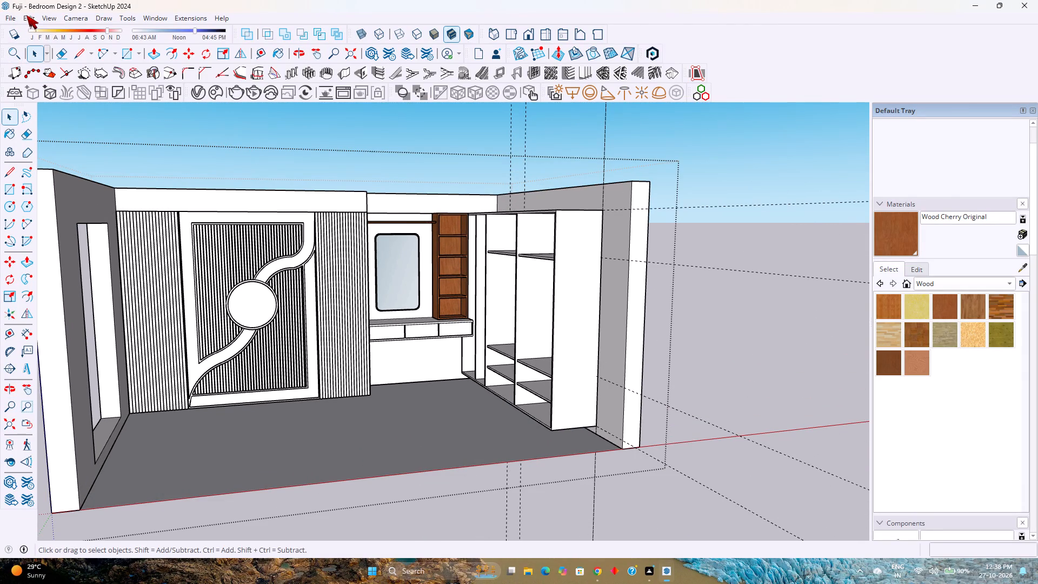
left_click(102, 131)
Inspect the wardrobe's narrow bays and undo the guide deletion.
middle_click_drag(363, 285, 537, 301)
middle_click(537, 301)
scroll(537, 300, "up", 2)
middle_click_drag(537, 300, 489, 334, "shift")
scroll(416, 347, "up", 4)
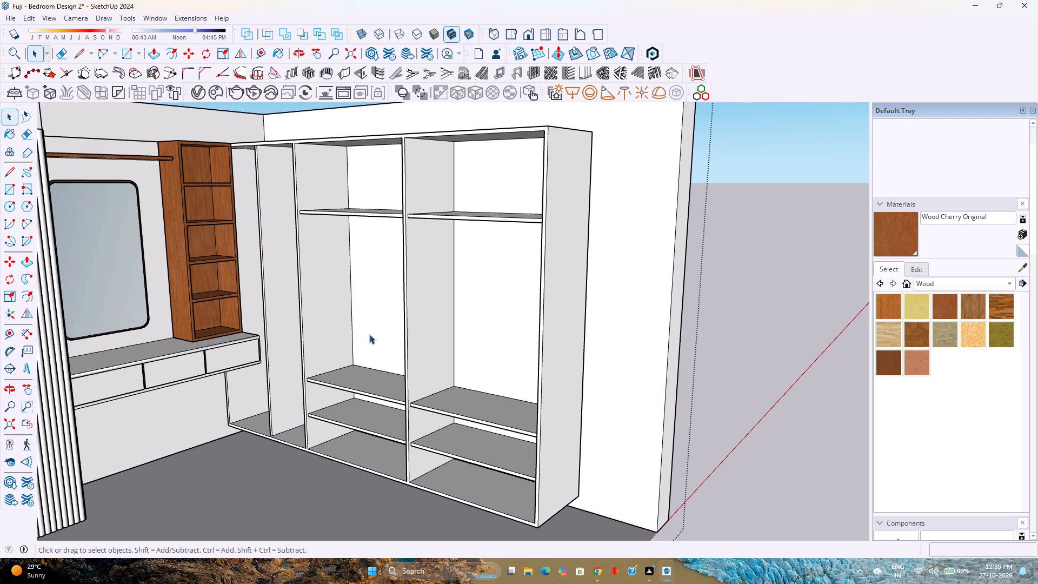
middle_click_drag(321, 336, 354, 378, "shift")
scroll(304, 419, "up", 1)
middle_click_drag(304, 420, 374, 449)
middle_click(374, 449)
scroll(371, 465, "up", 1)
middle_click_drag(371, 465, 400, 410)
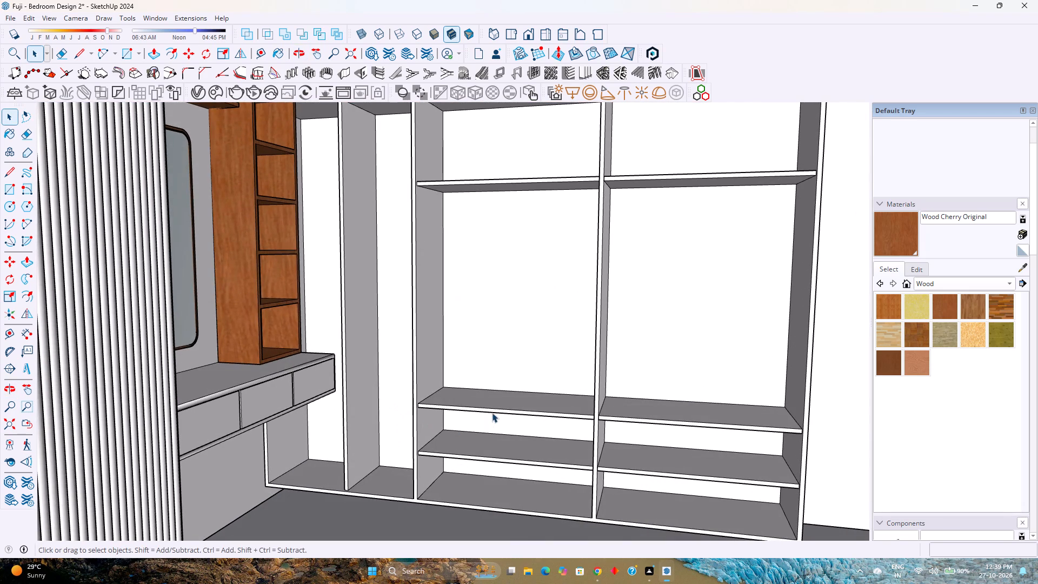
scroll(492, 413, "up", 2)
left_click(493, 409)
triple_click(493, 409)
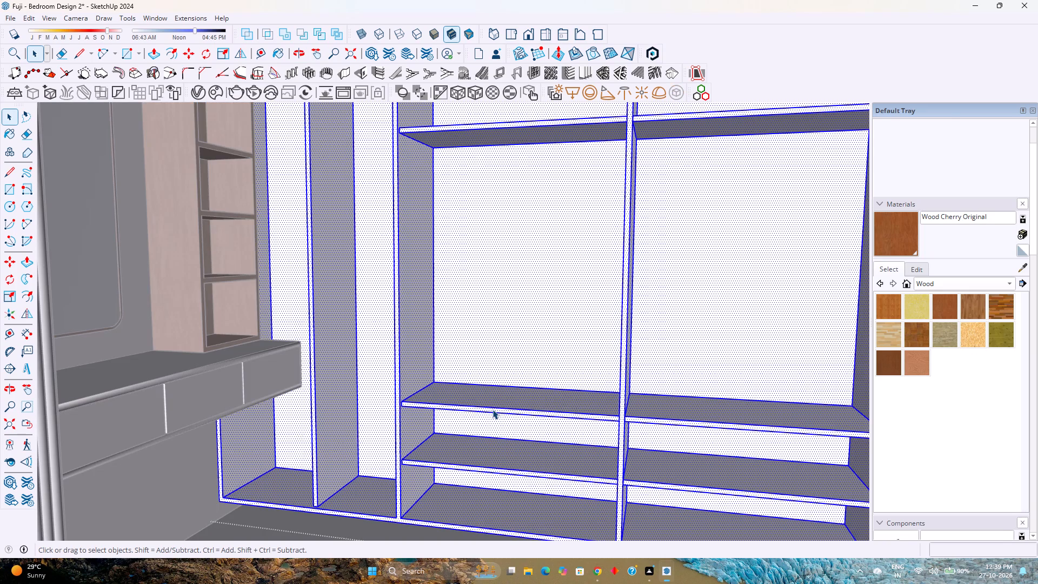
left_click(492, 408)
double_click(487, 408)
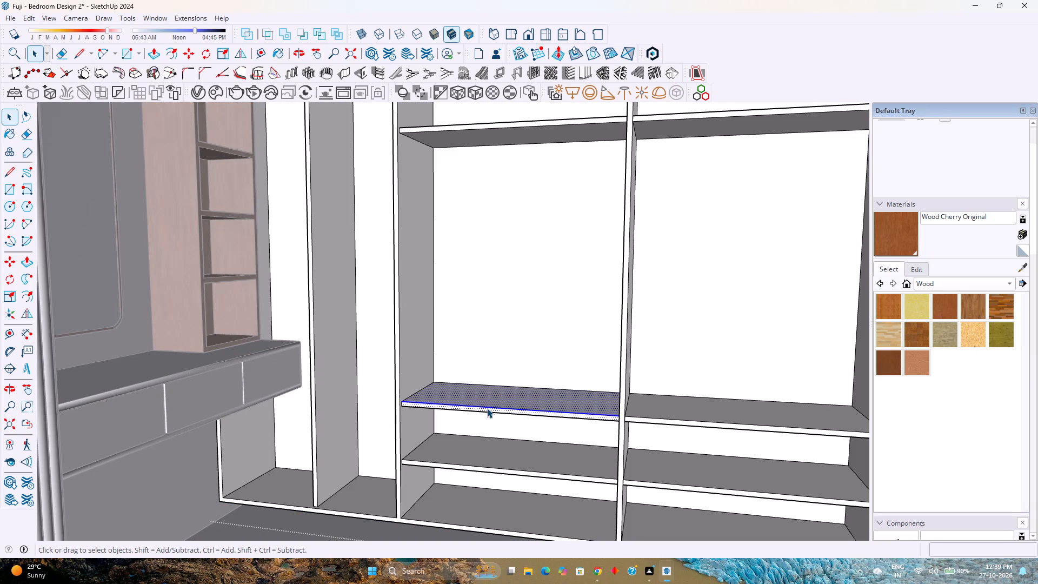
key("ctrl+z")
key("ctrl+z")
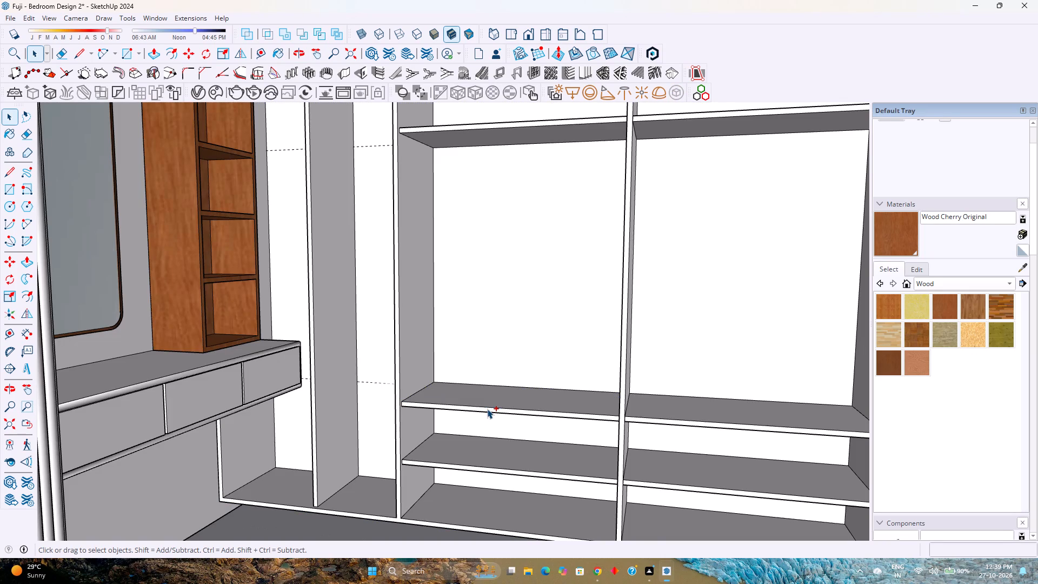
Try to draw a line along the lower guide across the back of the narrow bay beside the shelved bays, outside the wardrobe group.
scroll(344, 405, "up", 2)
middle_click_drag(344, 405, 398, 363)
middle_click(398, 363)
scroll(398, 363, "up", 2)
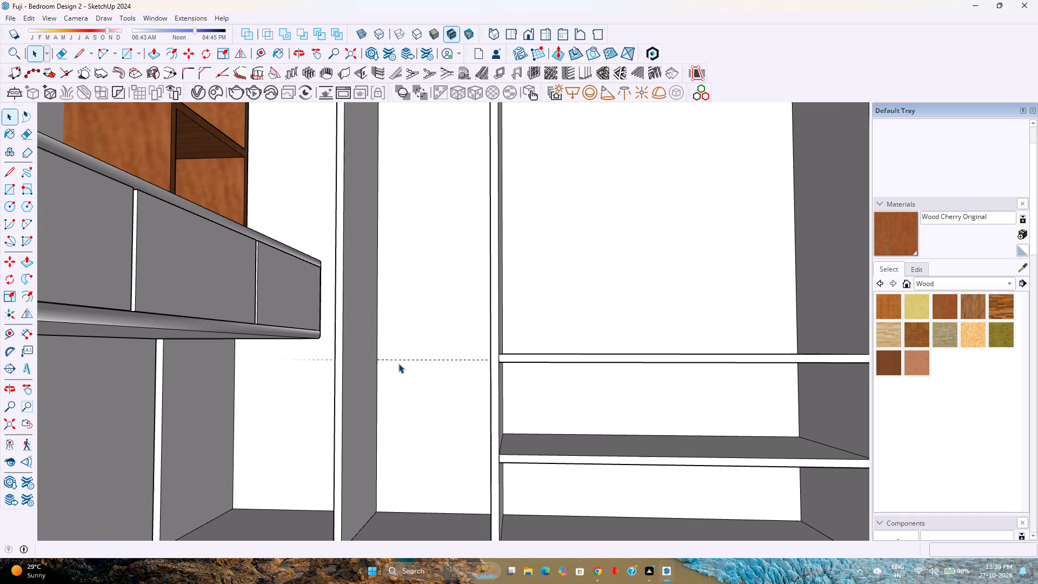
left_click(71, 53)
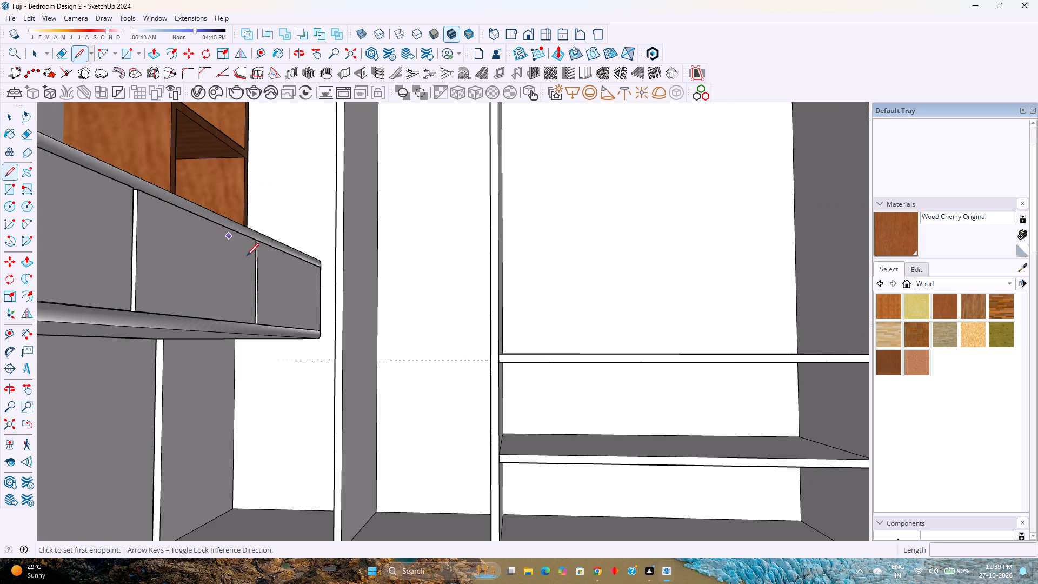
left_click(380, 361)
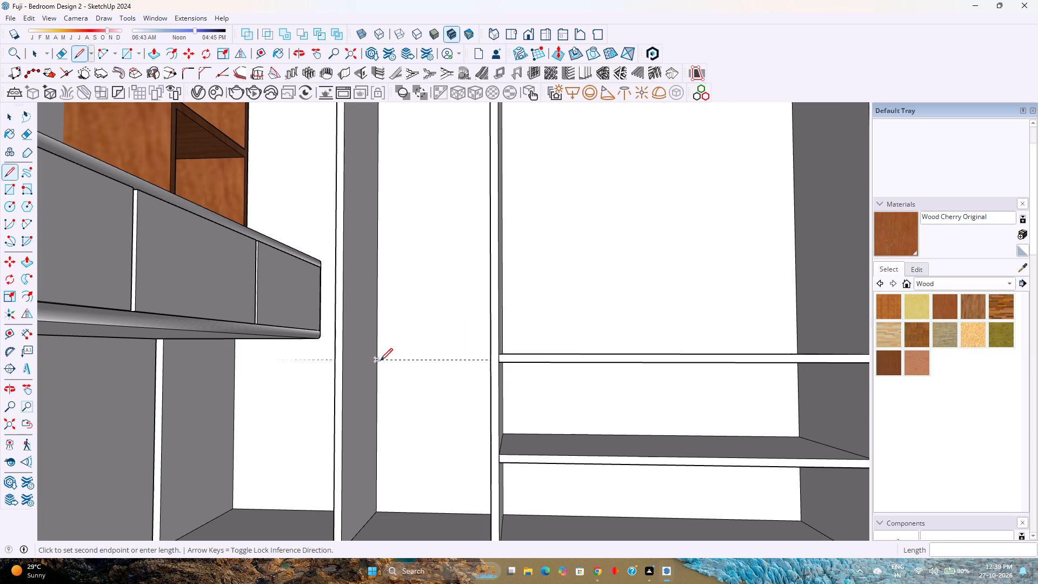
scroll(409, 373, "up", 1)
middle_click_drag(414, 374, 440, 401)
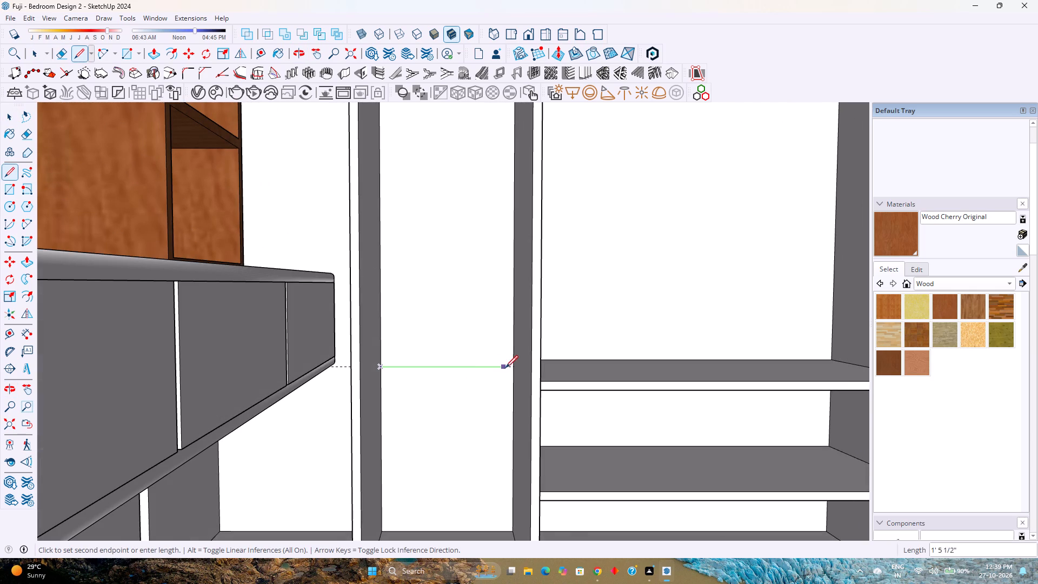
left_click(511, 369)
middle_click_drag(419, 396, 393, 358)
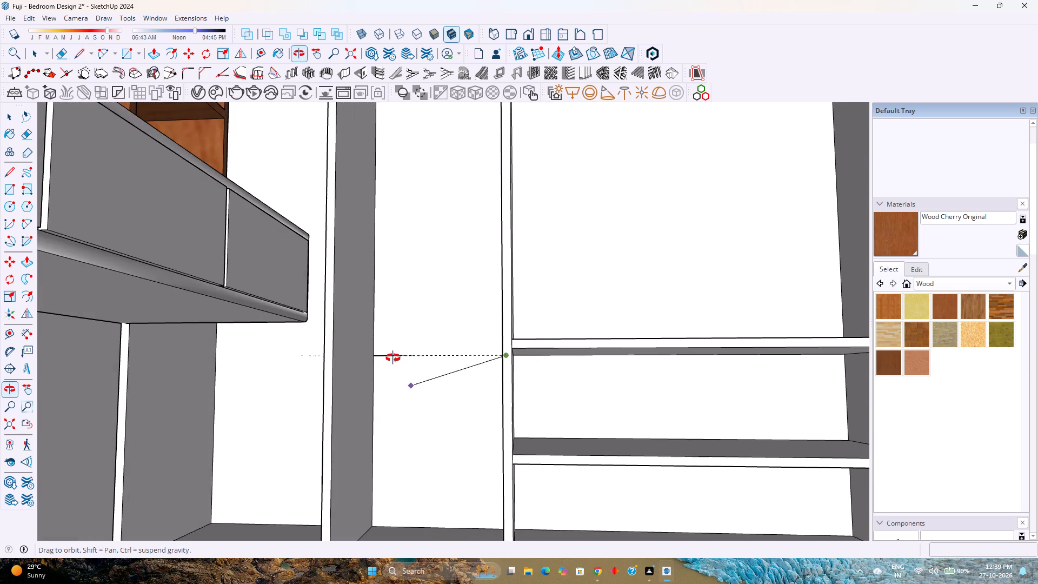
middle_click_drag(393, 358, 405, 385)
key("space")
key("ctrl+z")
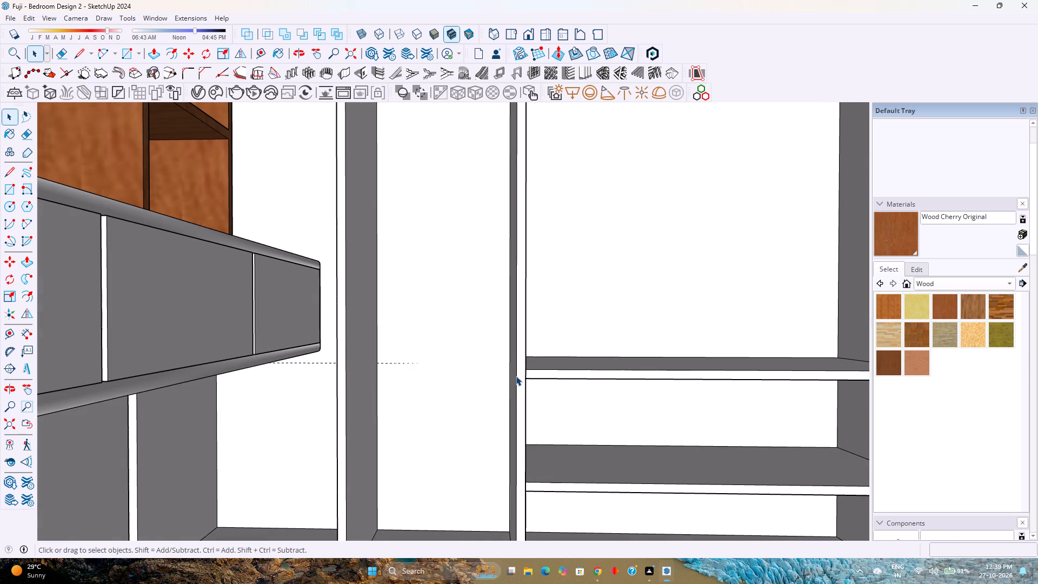
Inside the wardrobe group, draw a line along the lower guide across the back panel of the narrow bay beside the shelved bays.
left_click(519, 372)
double_click(519, 372)
middle_click_drag(490, 380, 441, 363)
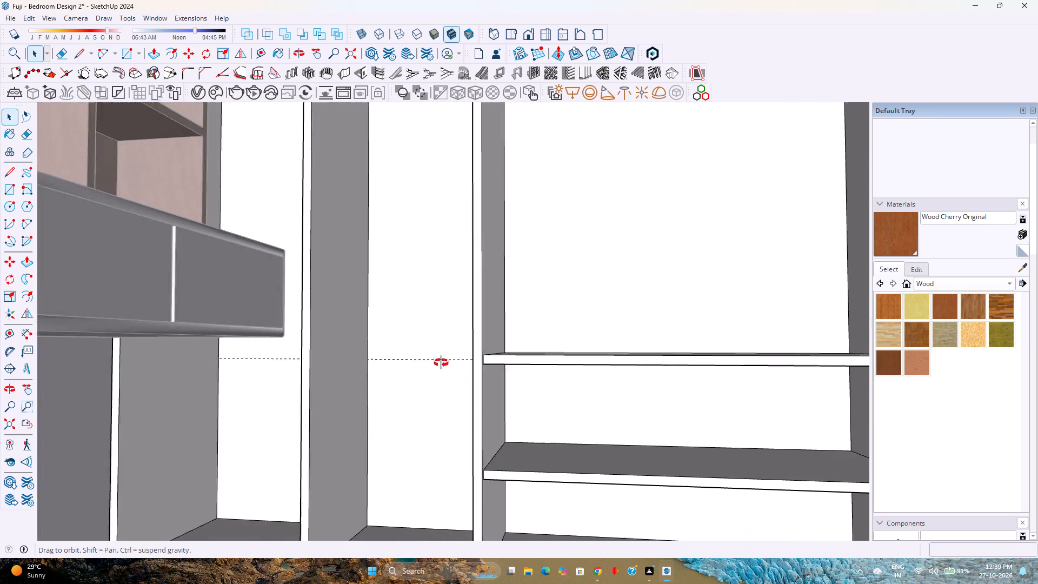
middle_click_drag(441, 363, 427, 359)
left_click(82, 59)
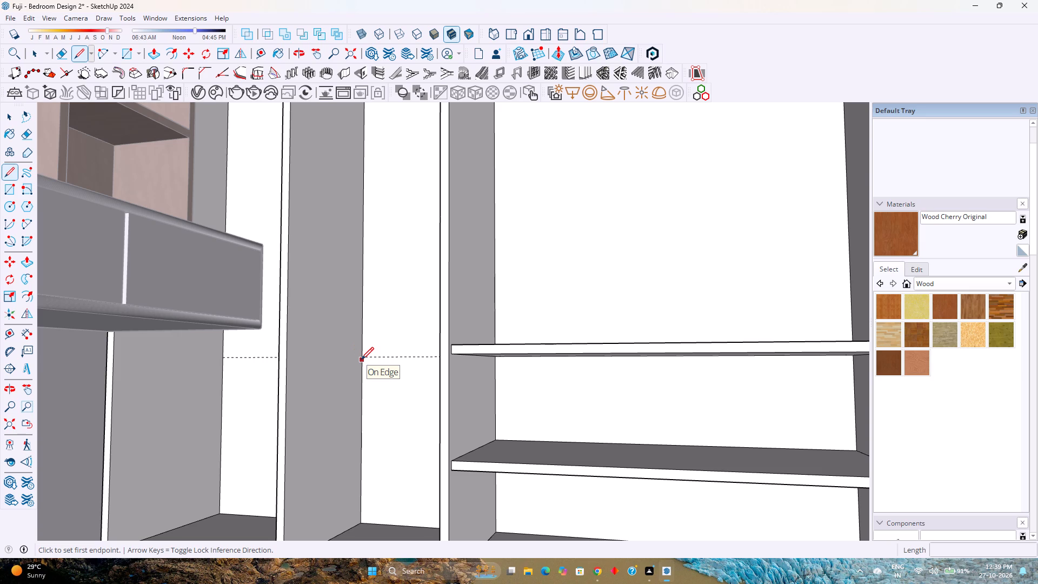
middle_click_drag(365, 359, 380, 368)
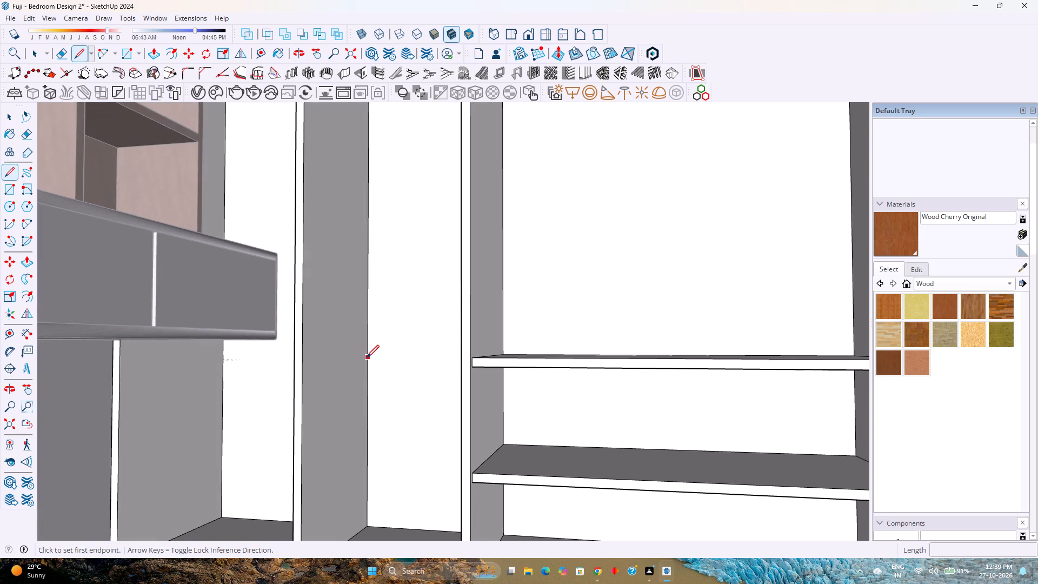
middle_click_drag(394, 396, 487, 434)
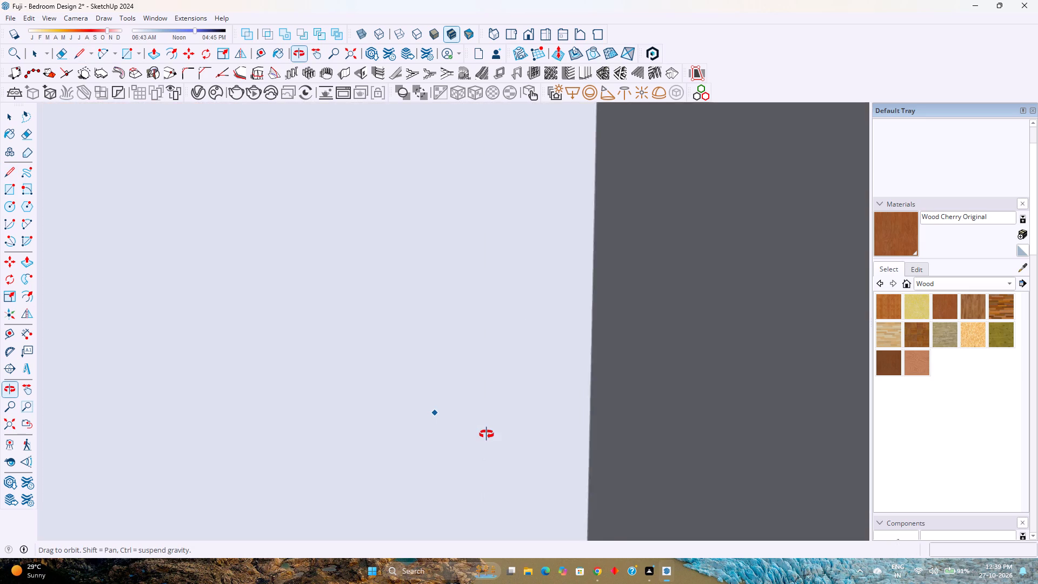
middle_click_drag(487, 434, 448, 407)
scroll(514, 380, "up", 1)
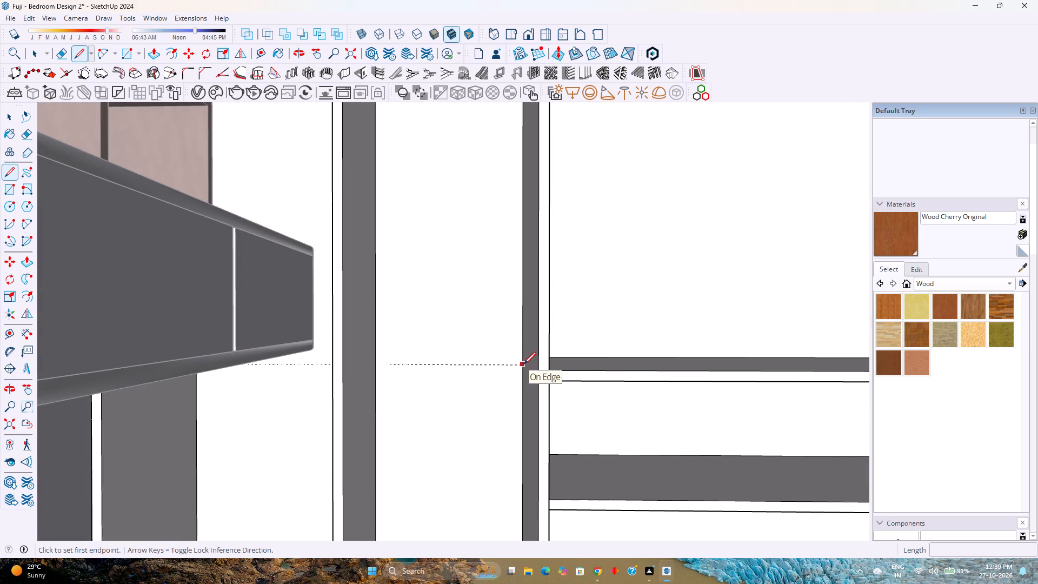
left_click(522, 366)
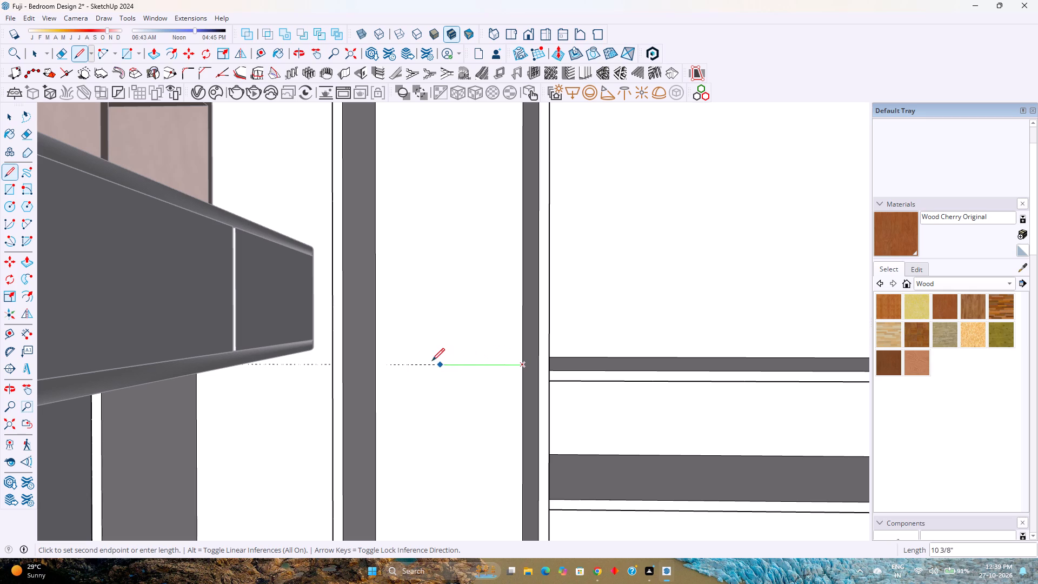
left_click(374, 361)
Copy the new back-panel line 1" down to outline a shelf in the narrow bay.
middle_click_drag(385, 378, 364, 373)
middle_click(364, 373)
key("m")
left_click(415, 364)
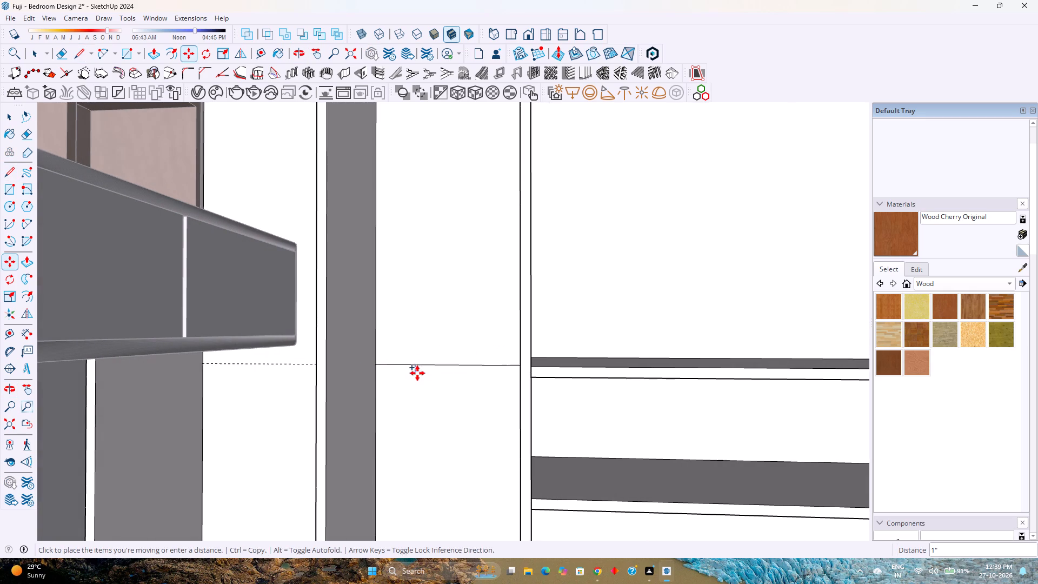
key("Up")
key("1")
key("Return")
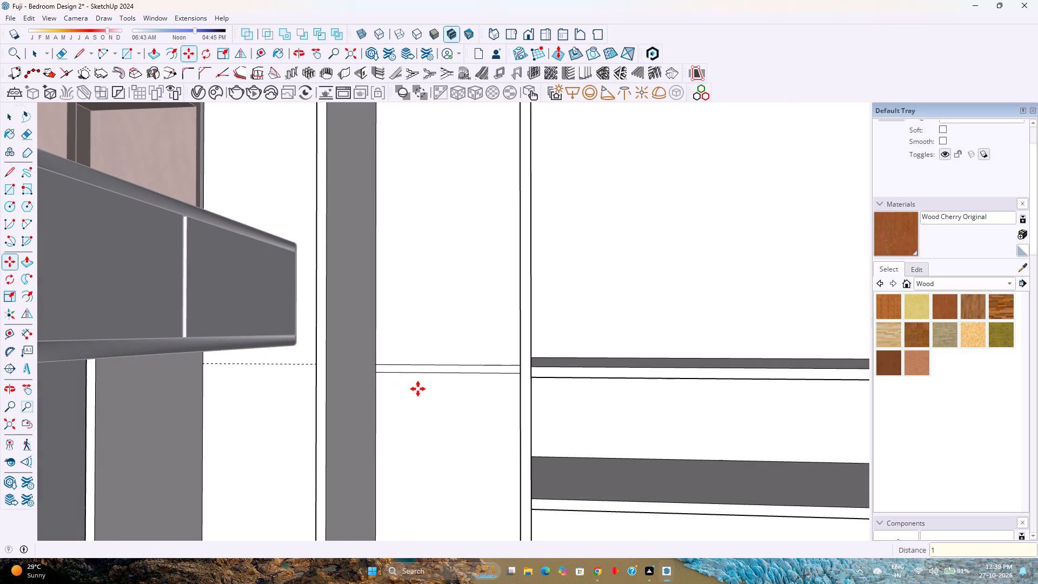
scroll(418, 389, "down", 3)
key("space")
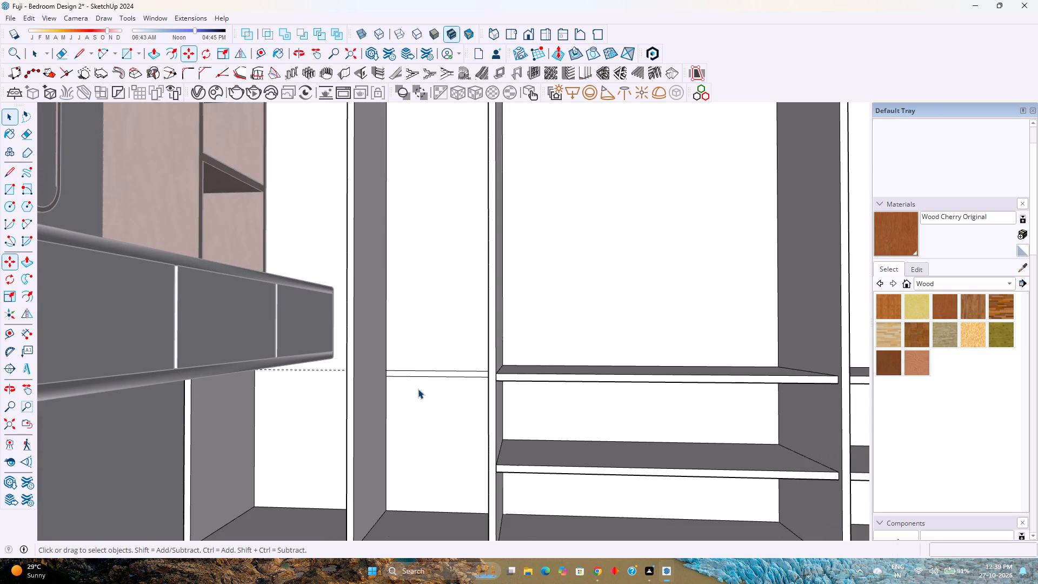
Copy the narrow bay's shelf outline about 1' down, using the front corners of the adjacent bay's two lower shelves as reference.
scroll(454, 376, "up", 2)
left_click(469, 375)
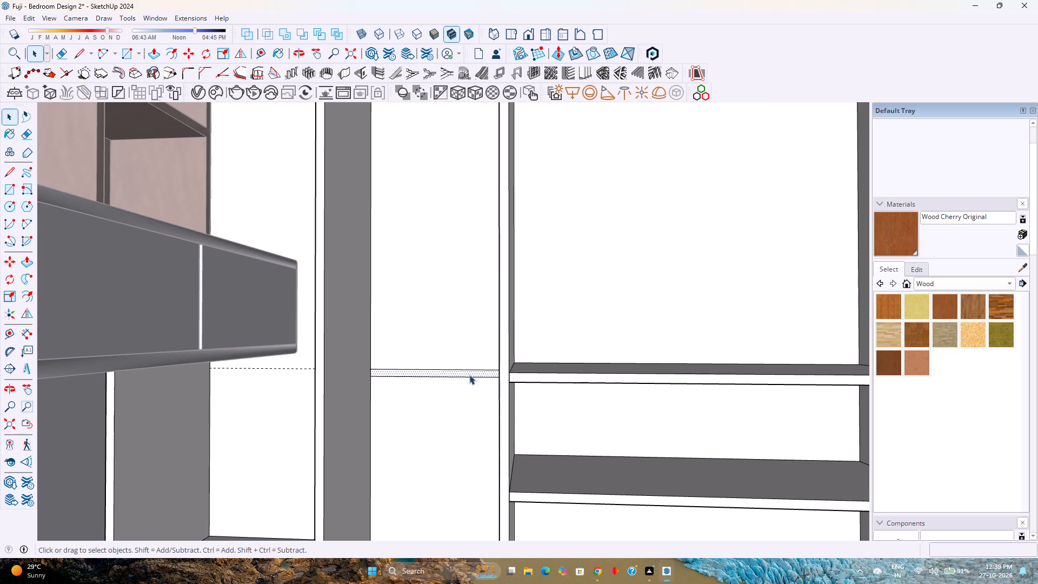
scroll(469, 375, "up", 3)
middle_click_drag(469, 375, 489, 359)
middle_click_drag(514, 390, 505, 403)
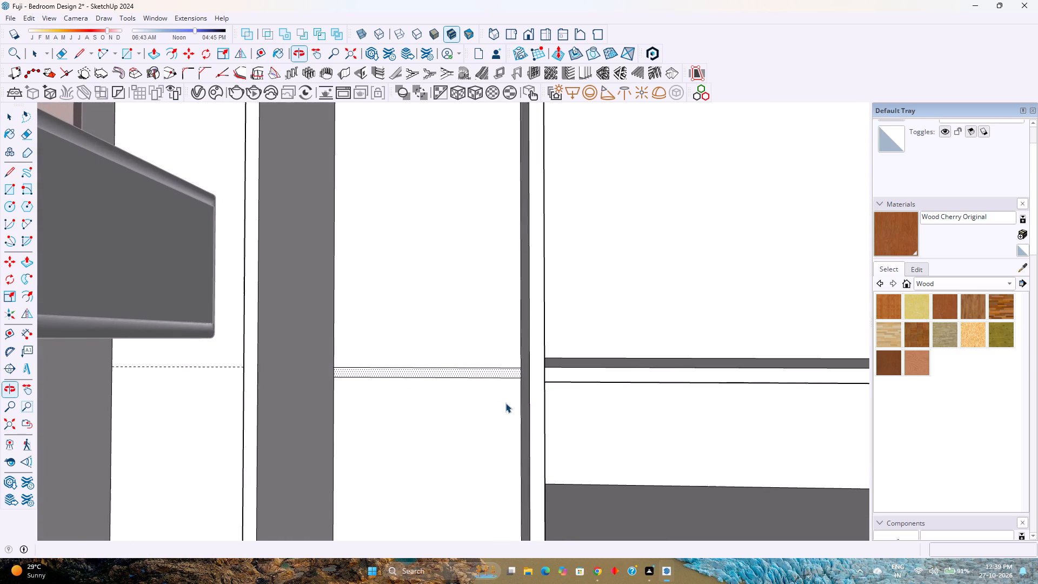
key("m")
scroll(507, 394, "down", 9)
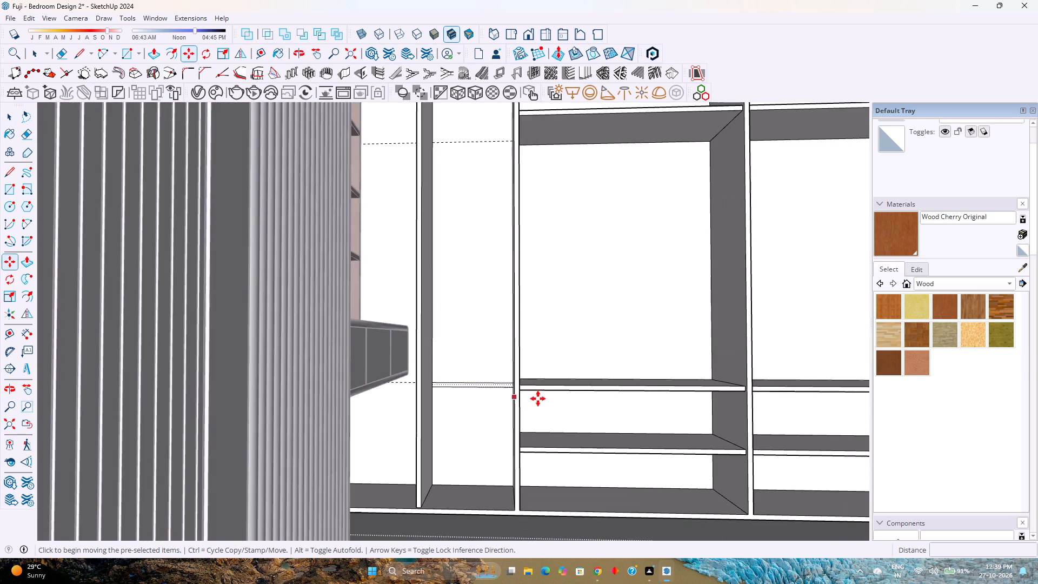
middle_click_drag(546, 399, 504, 388, "shift")
scroll(697, 381, "up", 6)
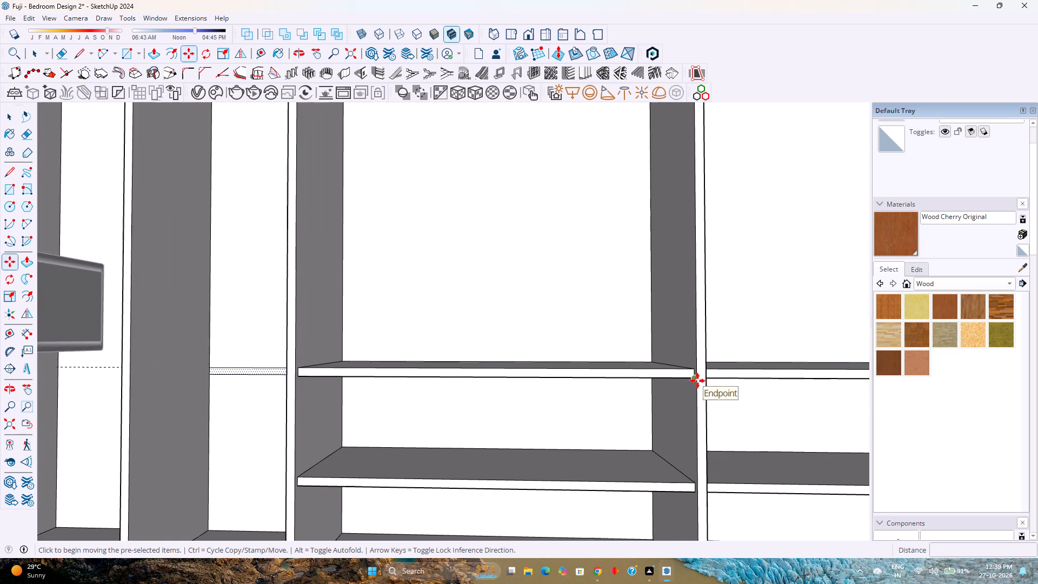
left_click(695, 369)
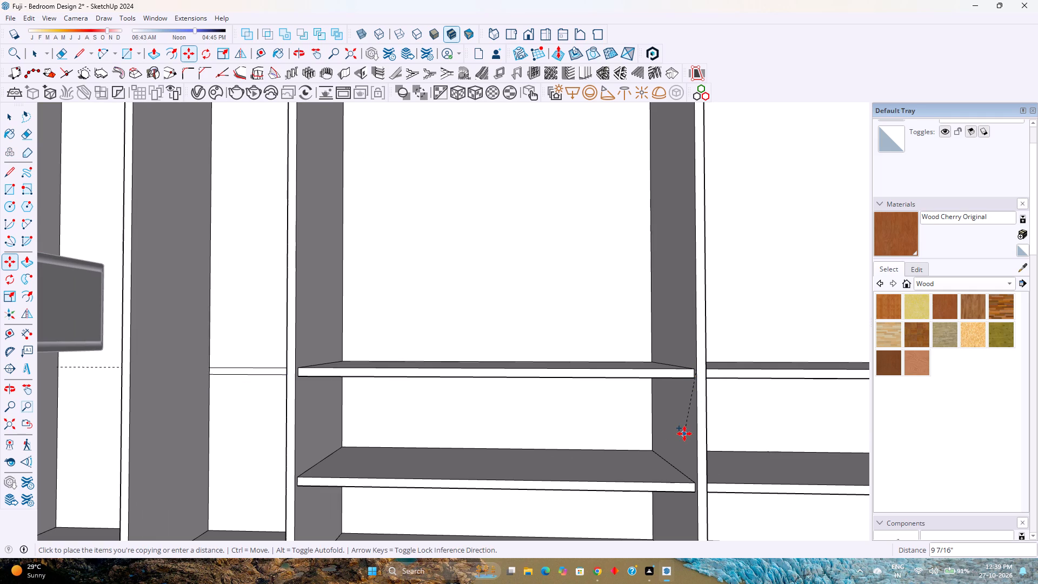
key("Up")
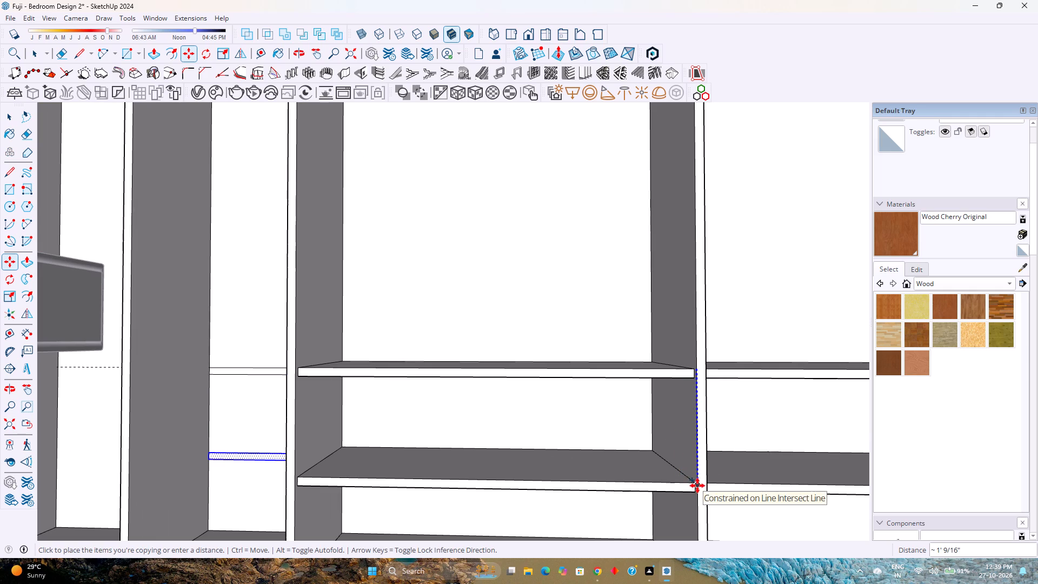
scroll(697, 486, "up", 12)
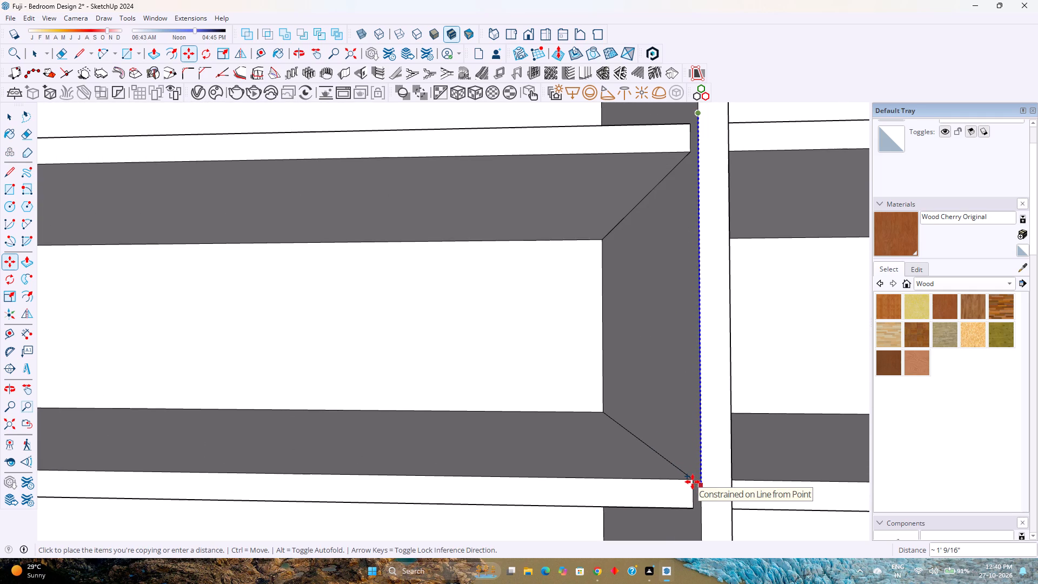
left_click(690, 477)
Copy the narrow bay's lower shelf outline about 5' 9" up, near the level of the adjacent bay's upper shelf.
scroll(690, 477, "down", 6)
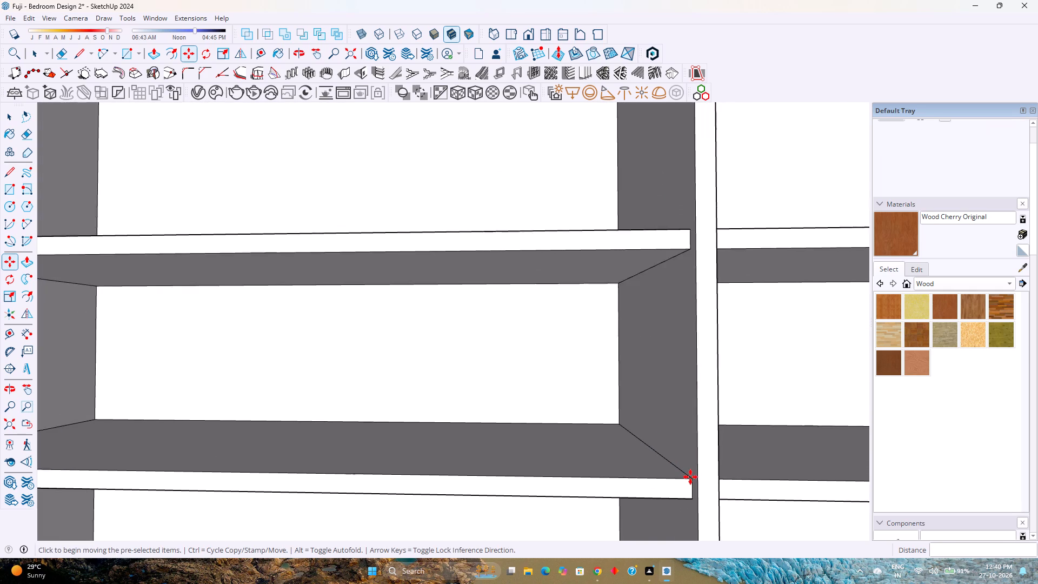
scroll(690, 477, "down", 8)
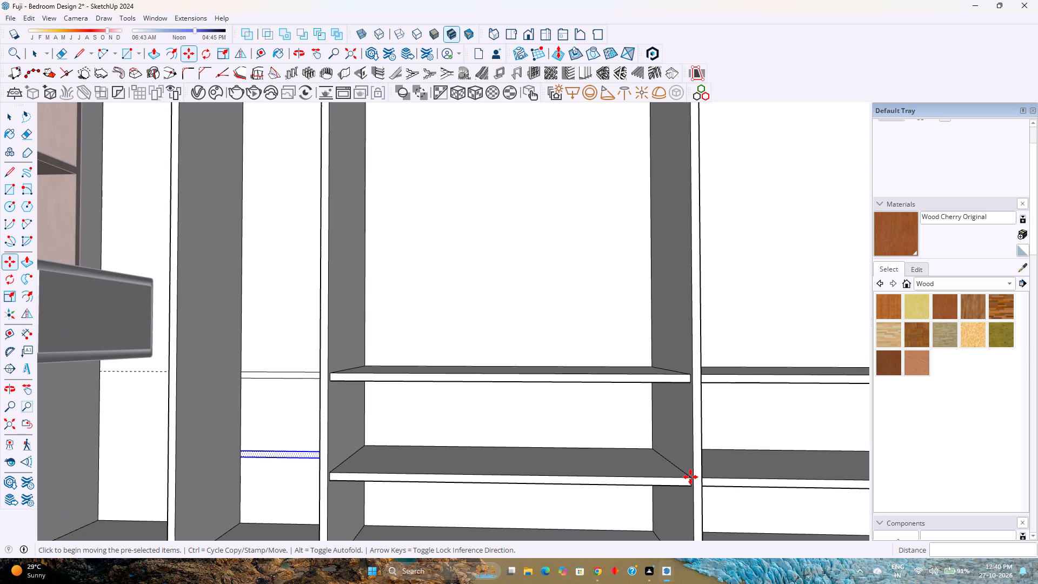
left_click(690, 477)
scroll(696, 379, "down", 2)
middle_click_drag(676, 359, 677, 533, "shift")
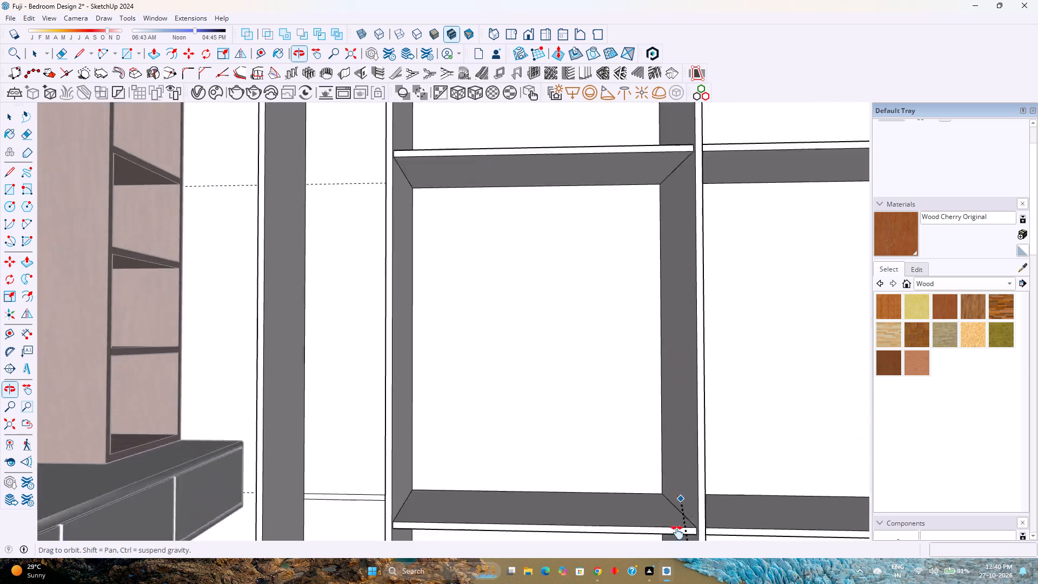
middle_click_drag(677, 533, 676, 541, "shift")
middle_click(676, 541, "shift")
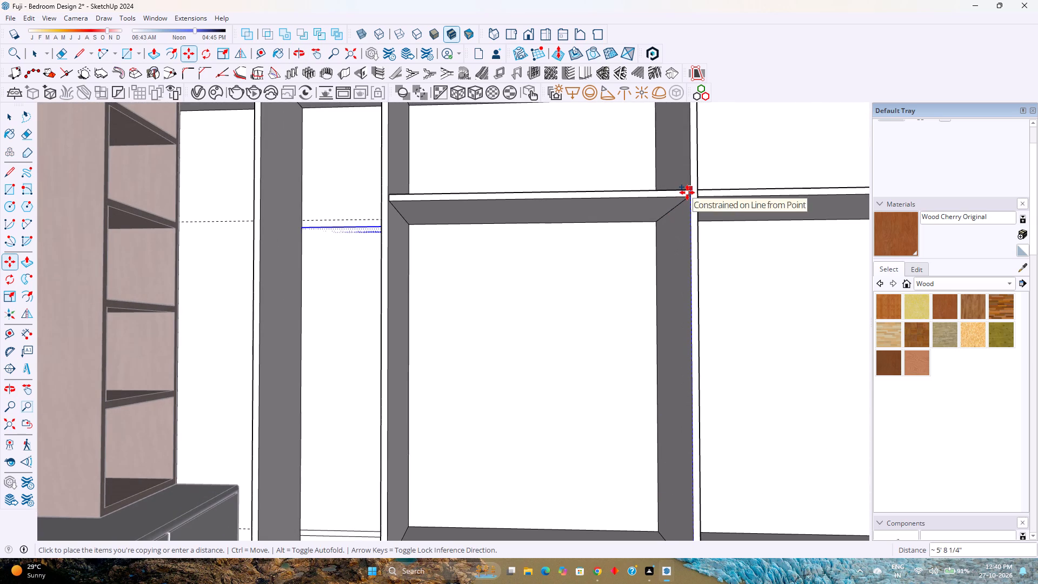
scroll(685, 190, "up", 2)
middle_click_drag(686, 190, 723, 240)
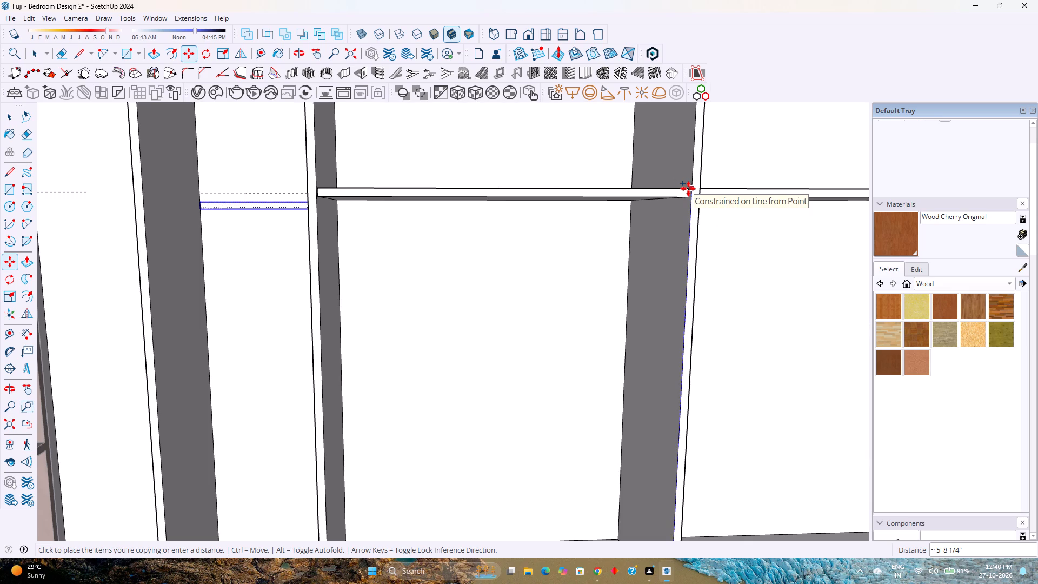
key("Up")
scroll(688, 189, "up", 4)
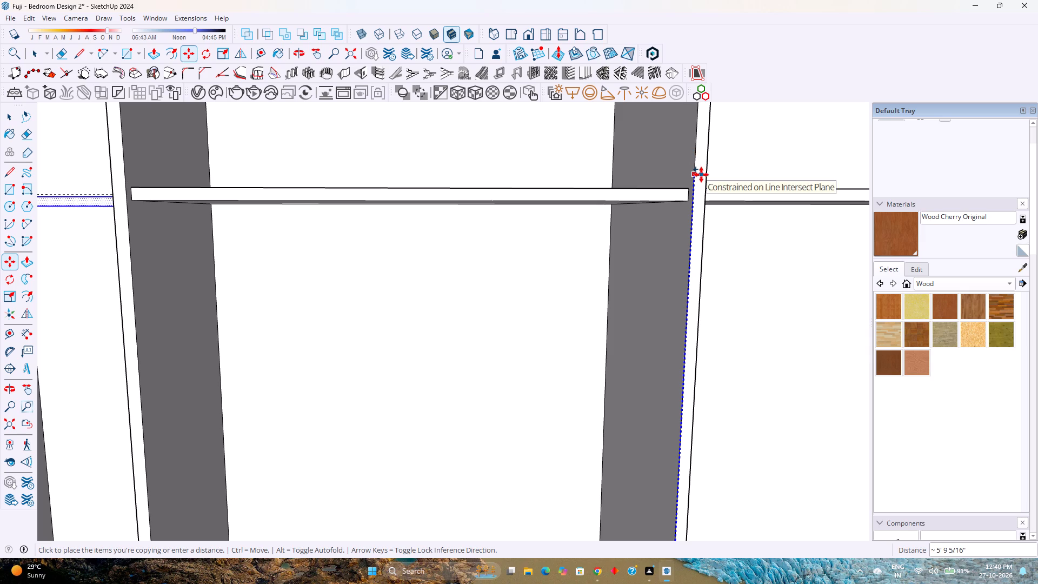
left_click(702, 172)
scroll(618, 234, "down", 3)
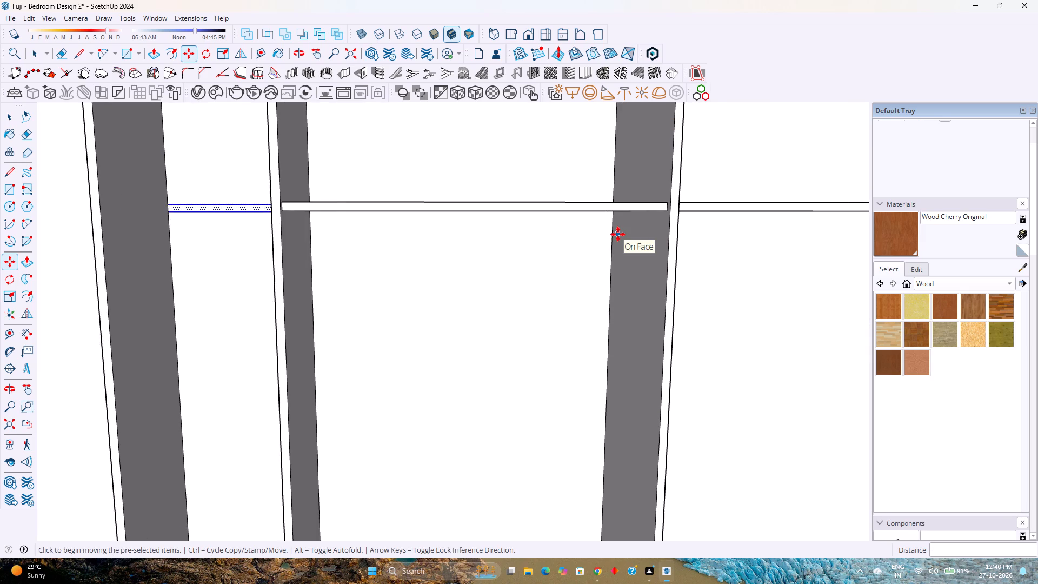
scroll(618, 234, "down", 2)
middle_click_drag(262, 262, 305, 216, "shift")
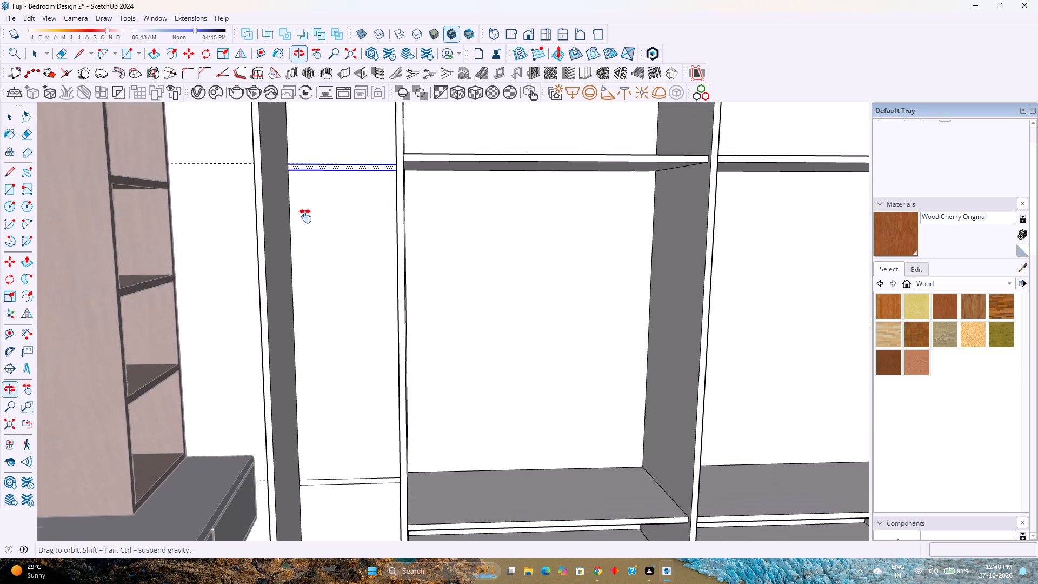
middle_click_drag(305, 216, 305, 216, "shift")
middle_click(305, 216, "shift")
Select the narrow bay's three shelf outlines and copy them 1' 8" along the green axis into the end bay beside the dressing unit.
key("space")
scroll(330, 288, "down", 3)
middle_click_drag(334, 349, 335, 310, "shift")
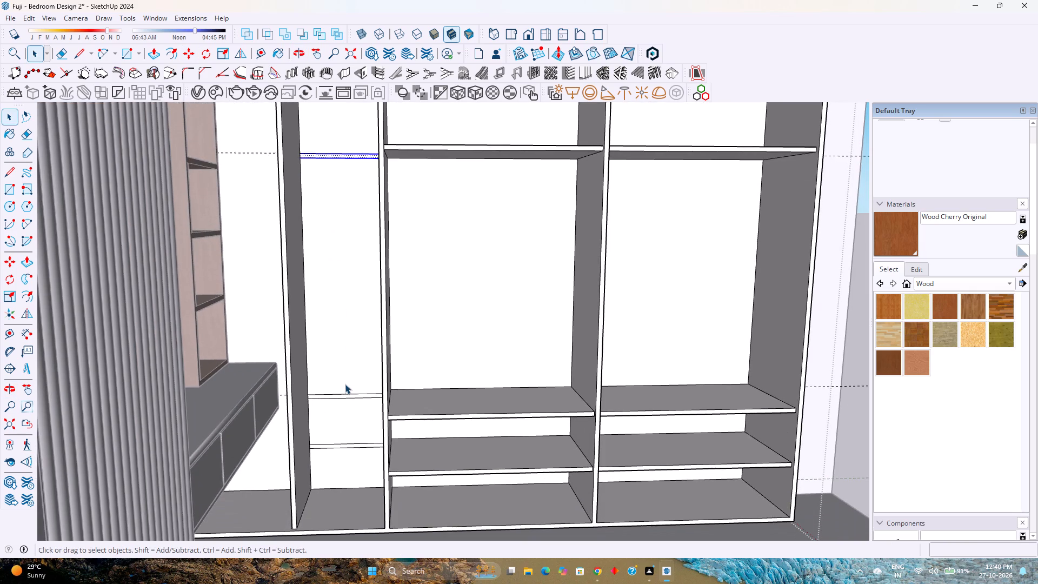
scroll(345, 384, "up", 2)
left_click(348, 398, "ctrl")
scroll(362, 396, "up", 4)
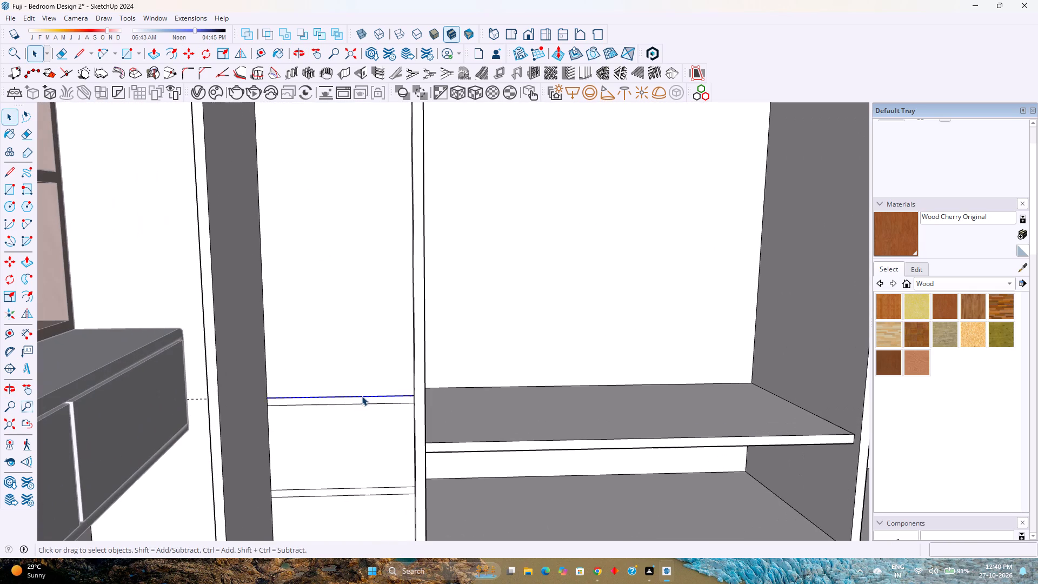
left_click(360, 400, "ctrl")
scroll(360, 400, "down", 5)
scroll(358, 469, "up", 5)
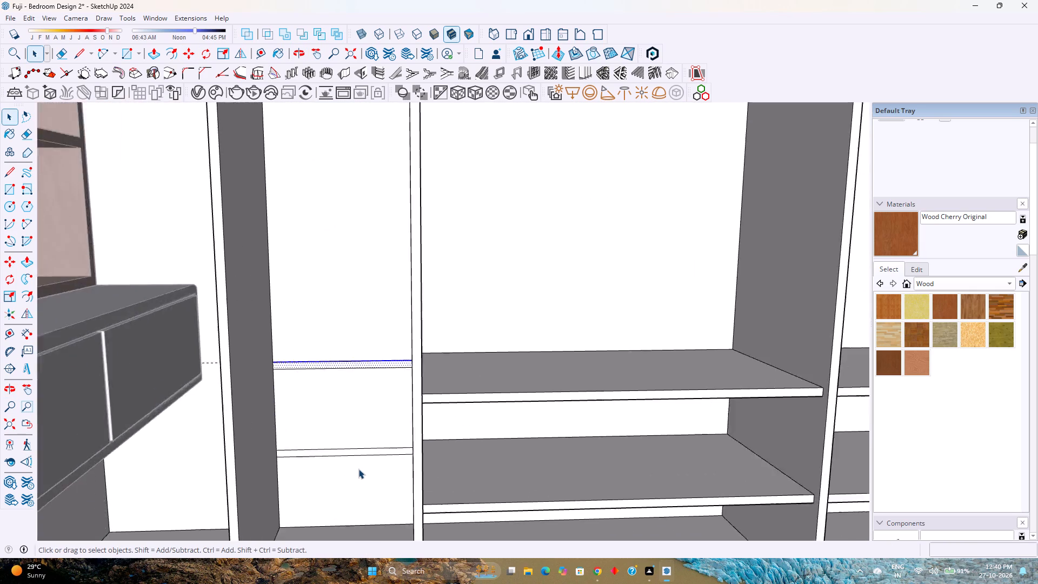
scroll(358, 469, "up", 3)
left_click(369, 442, "ctrl")
scroll(369, 442, "down", 4)
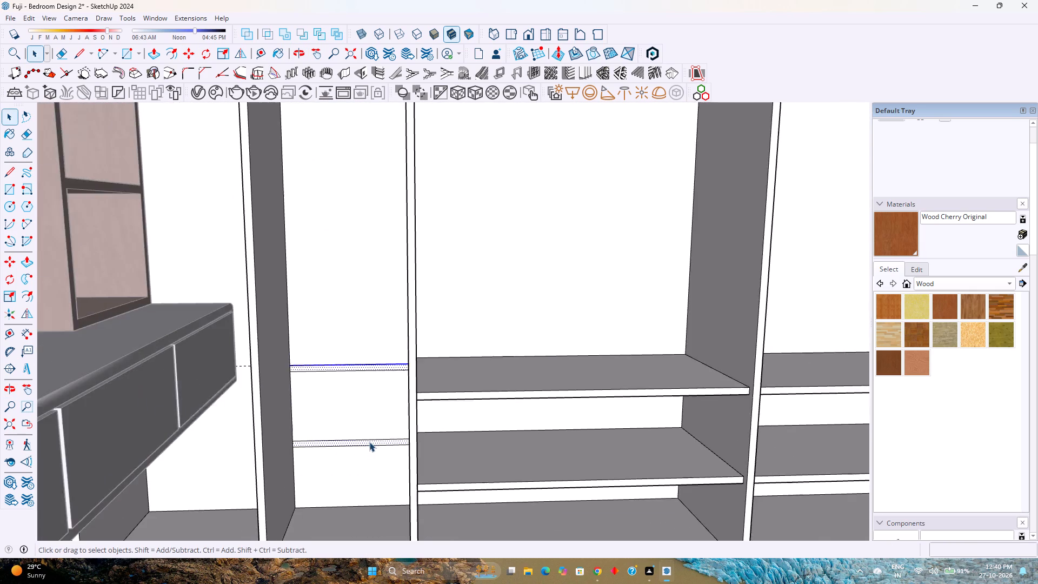
scroll(369, 442, "down", 4)
middle_click_drag(369, 442, 371, 369)
middle_click(371, 369, "shift")
key("m")
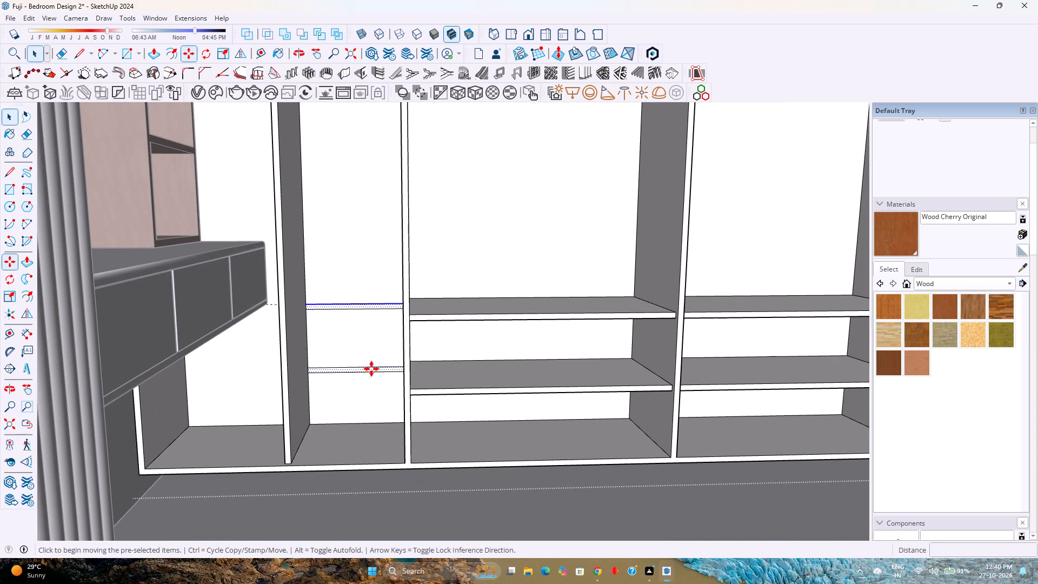
scroll(396, 473, "up", 3)
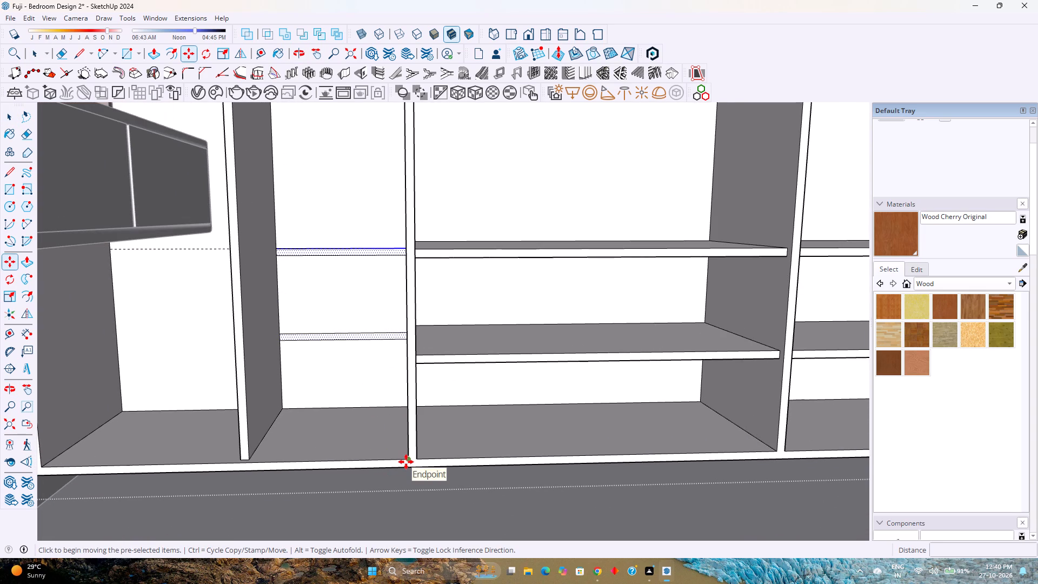
left_click(406, 462)
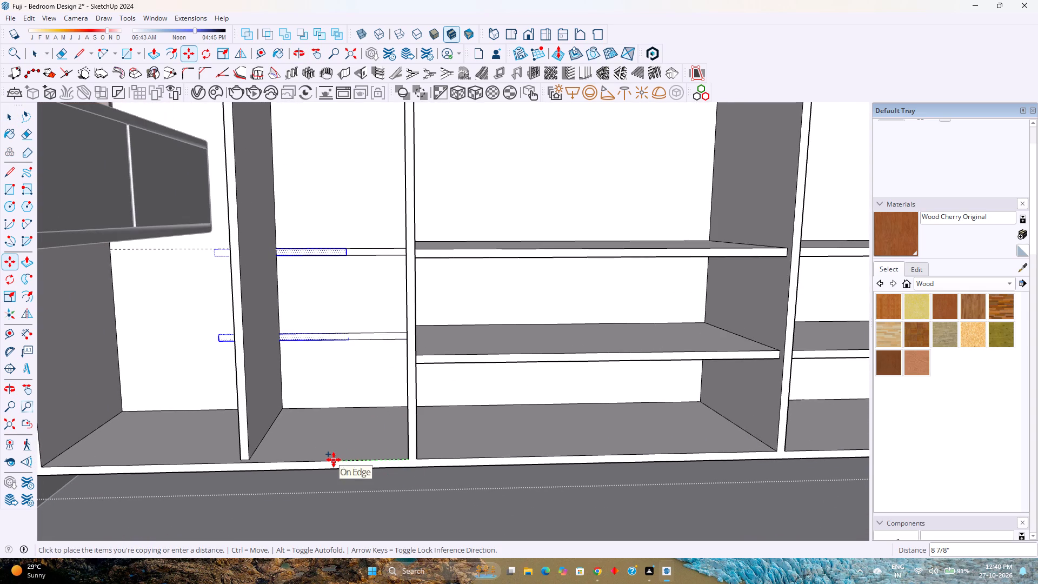
key("Left")
scroll(227, 461, "up", 3)
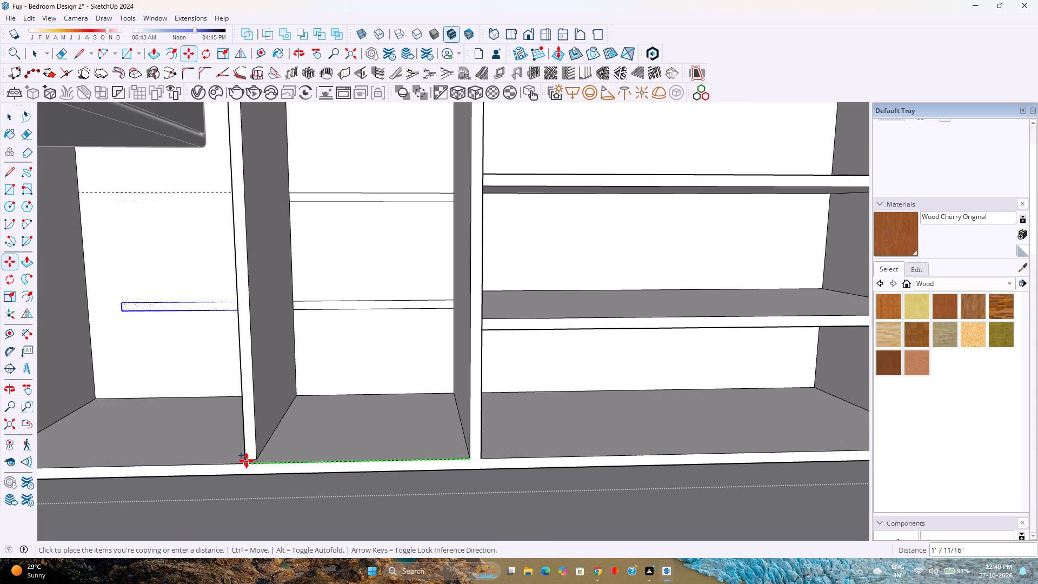
scroll(244, 459, "up", 6)
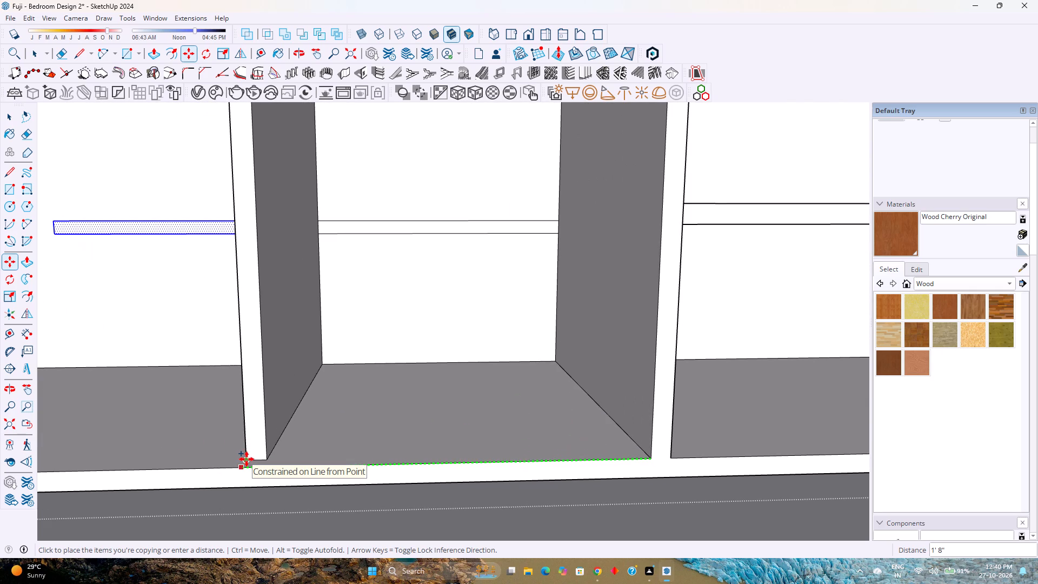
scroll(247, 459, "down", 3)
left_click(247, 459)
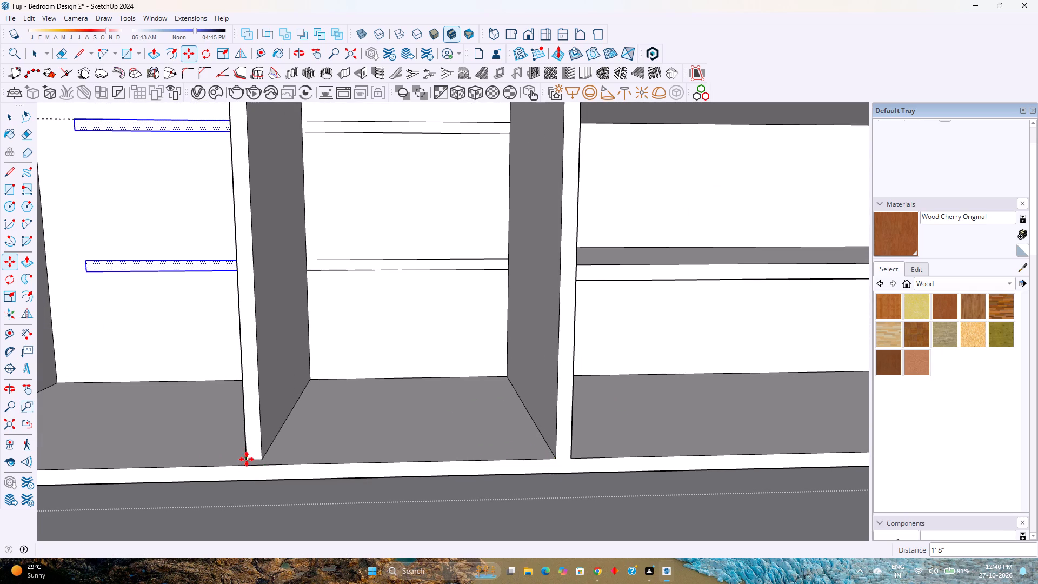
Scale the copied outlines by about 1.18 along the green axis to the end bay's outer side panel, and leave the wardrobe group.
middle_click_drag(231, 418, 400, 448, "shift")
key("s")
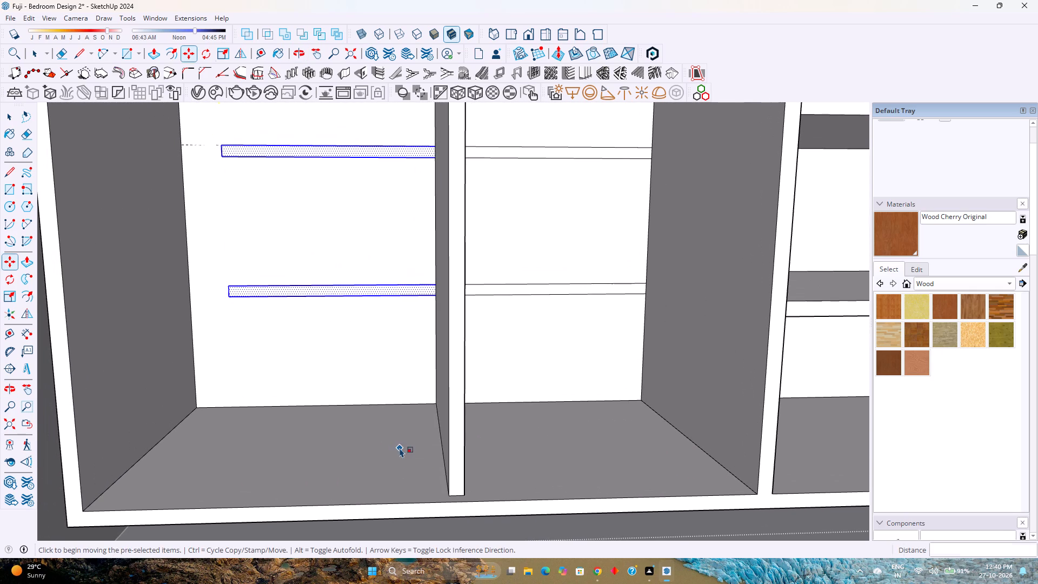
scroll(382, 417, "down", 3)
scroll(428, 309, "down", 1)
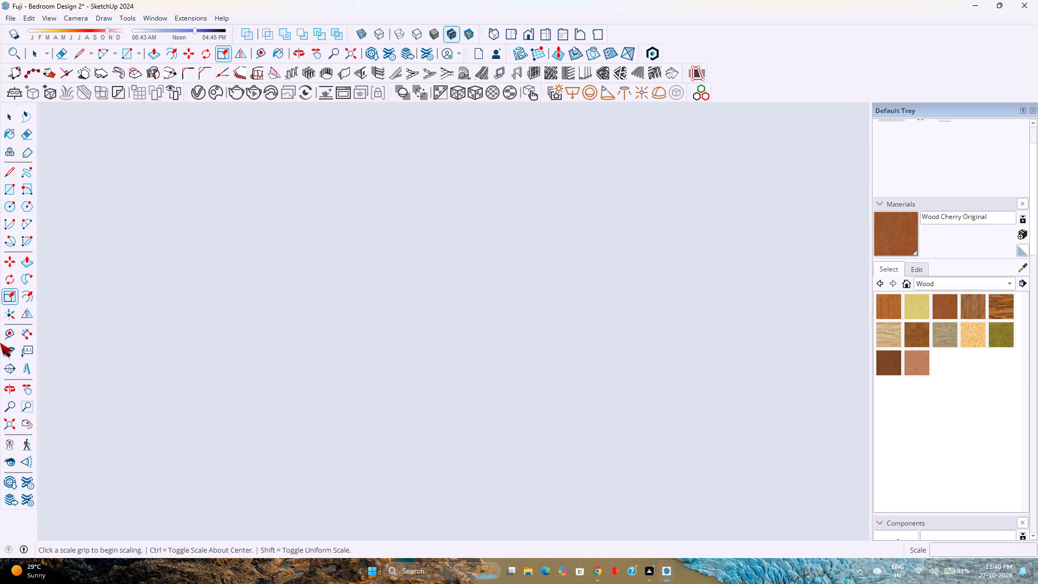
left_click(6, 428)
middle_click_drag(493, 306, 332, 457, "shift")
middle_click_drag(324, 444, 292, 453)
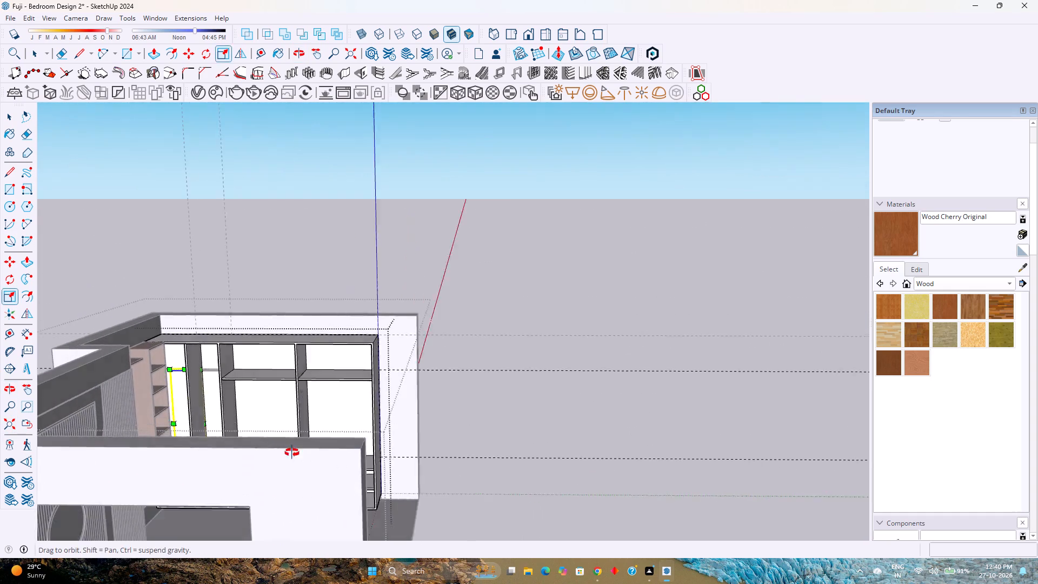
middle_click_drag(292, 453, 234, 465)
scroll(246, 379, "up", 11)
middle_click_drag(297, 363, 307, 402, "shift")
middle_click(307, 403, "shift")
scroll(308, 403, "up", 6)
middle_click_drag(310, 403, 312, 421)
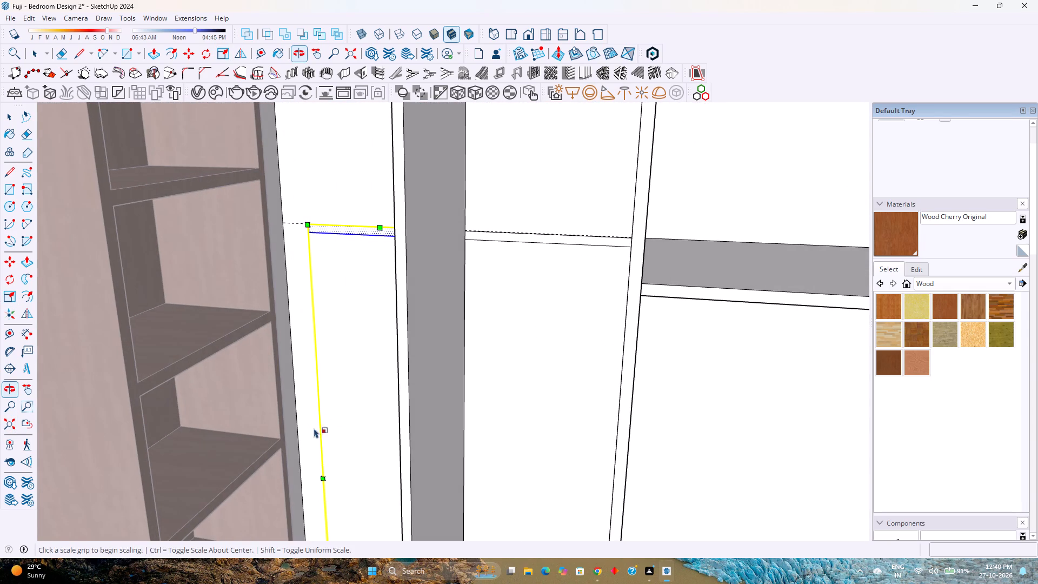
left_click(327, 480)
left_click(300, 452)
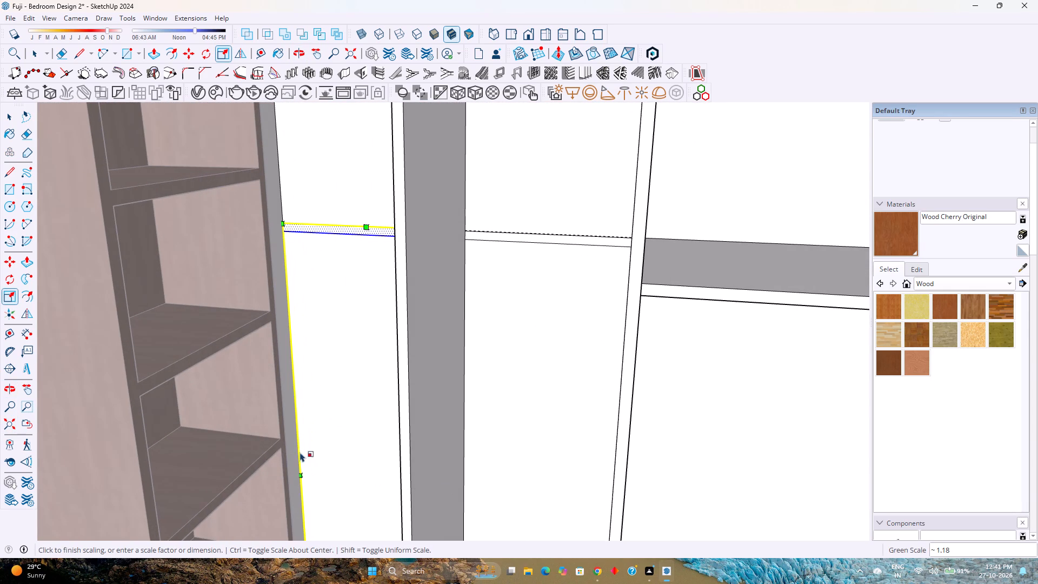
scroll(341, 432, "down", 3)
middle_click_drag(341, 432, 421, 393)
middle_click_drag(420, 393, 401, 386)
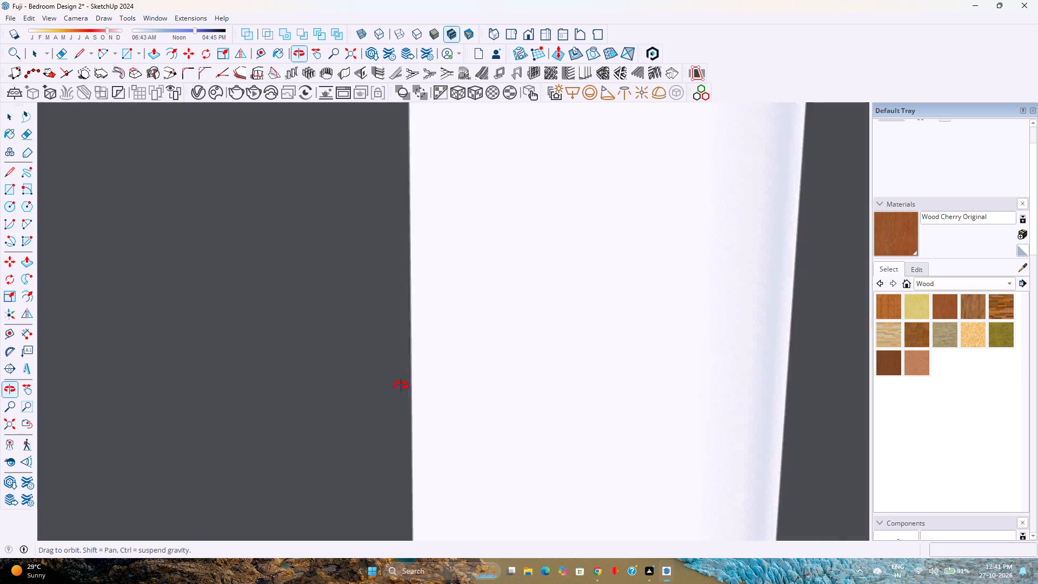
middle_click_drag(401, 386, 313, 384)
key("space")
key("Escape")
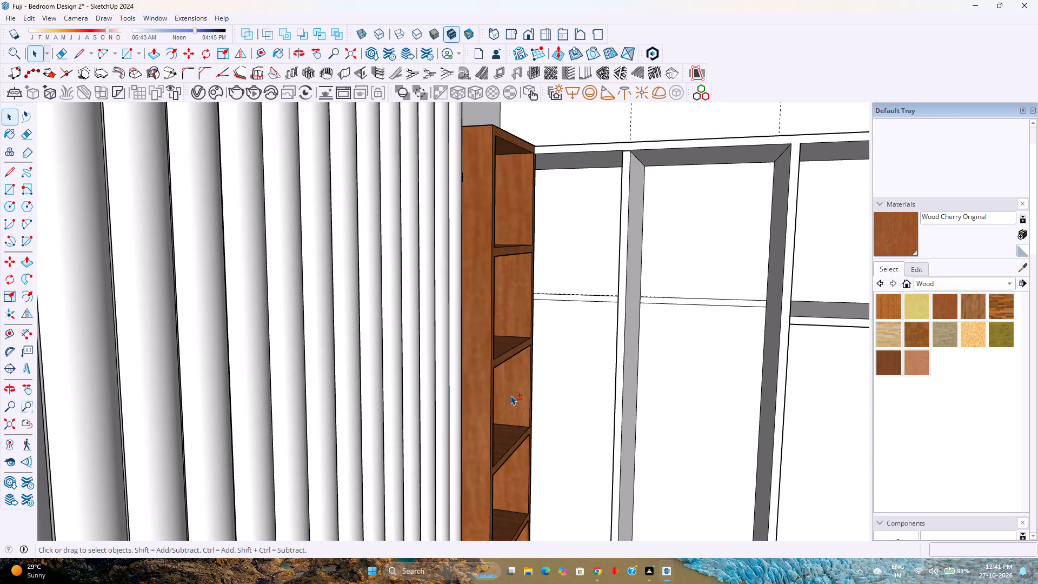
Examine the wardrobe's bays and shelf outlines beside the dressing unit from several angles, including the top and lower shelves.
middle_click_drag(516, 395, 383, 368, "shift")
middle_click_drag(376, 367, 368, 366, "shift")
scroll(345, 362, "down", 3)
middle_click_drag(434, 388, 352, 362, "shift")
scroll(350, 361, "down", 2)
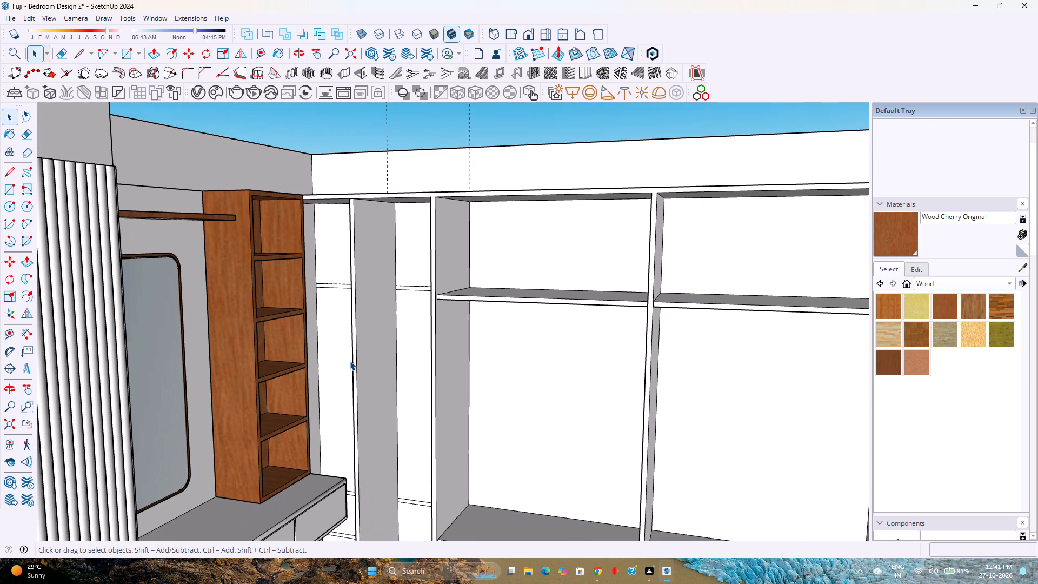
middle_click_drag(389, 451, 405, 387, "shift")
middle_click(405, 386, "shift")
scroll(393, 415, "up", 2)
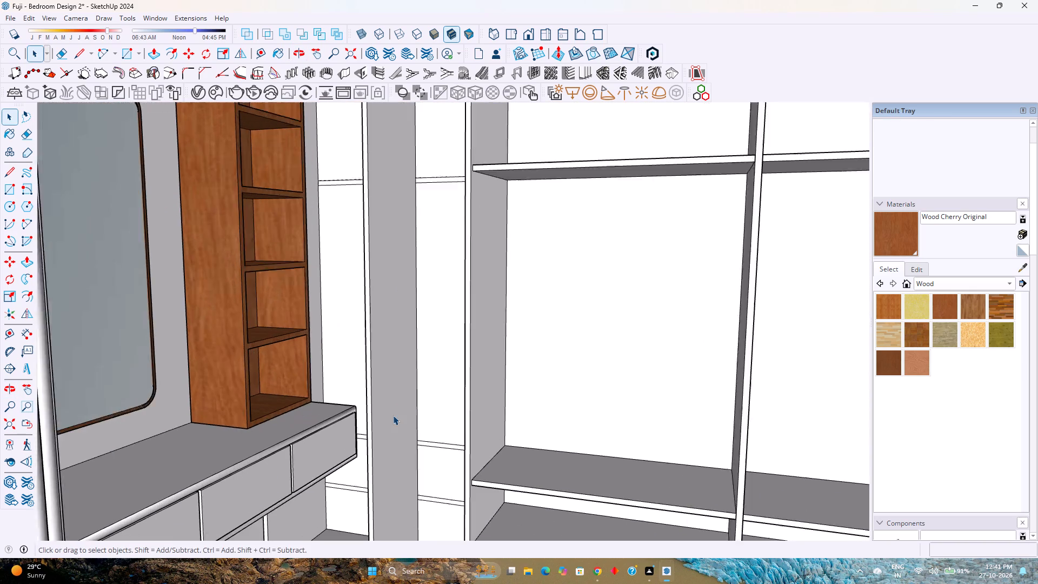
scroll(393, 415, "up", 1)
middle_click_drag(393, 415, 270, 400)
middle_click(269, 400)
middle_click(261, 400)
middle_click_drag(259, 400, 368, 407)
middle_click(368, 407)
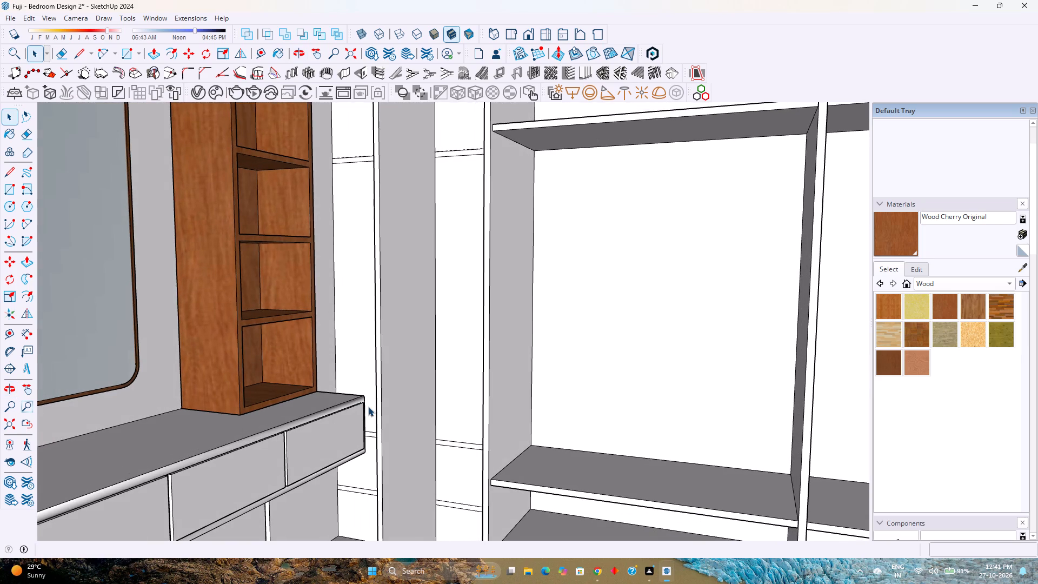
scroll(396, 437, "down", 3)
middle_click_drag(471, 419, 434, 386, "shift")
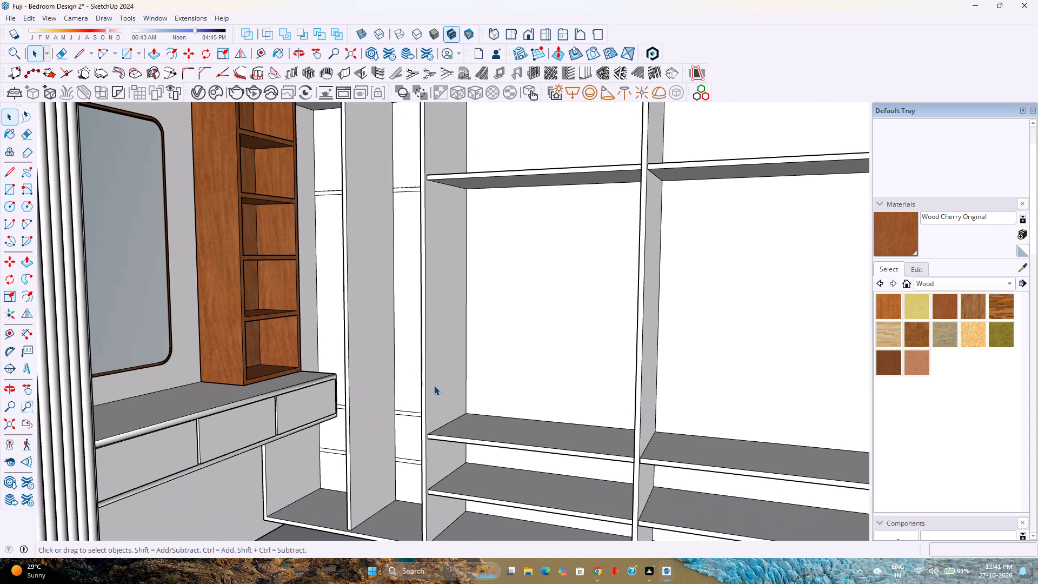
middle_click_drag(443, 348, 454, 497, "shift")
middle_click(454, 497, "shift")
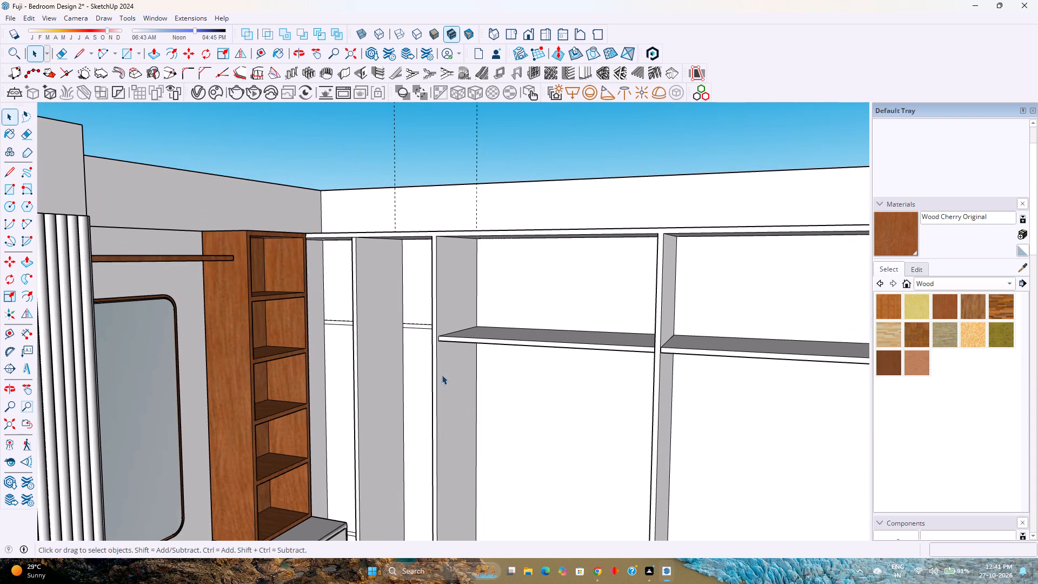
scroll(390, 222, "up", 2)
scroll(342, 240, "up", 3)
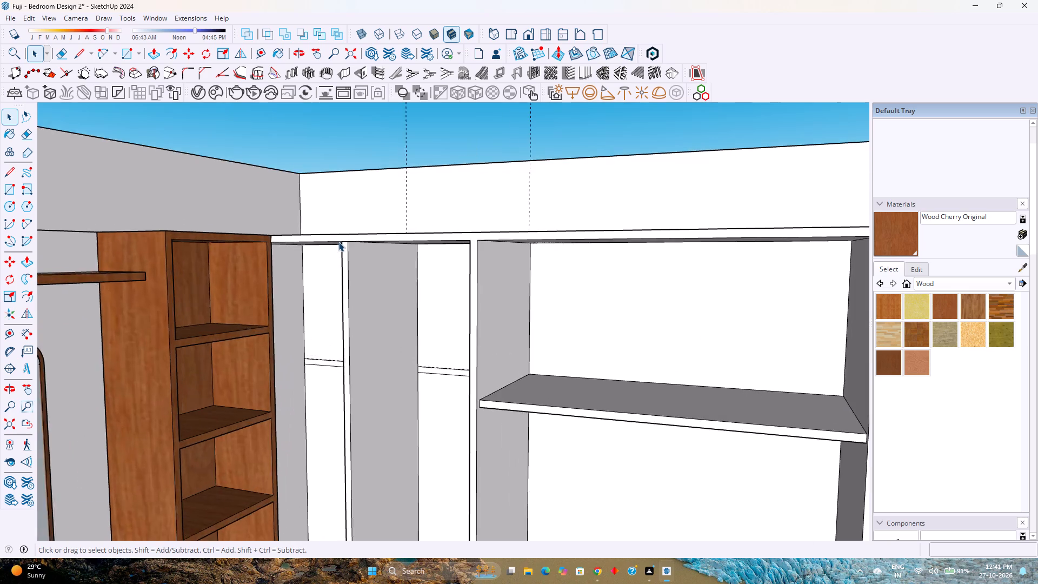
scroll(338, 242, "up", 11)
middle_click_drag(367, 293, 339, 255)
middle_click_drag(335, 250, 320, 234)
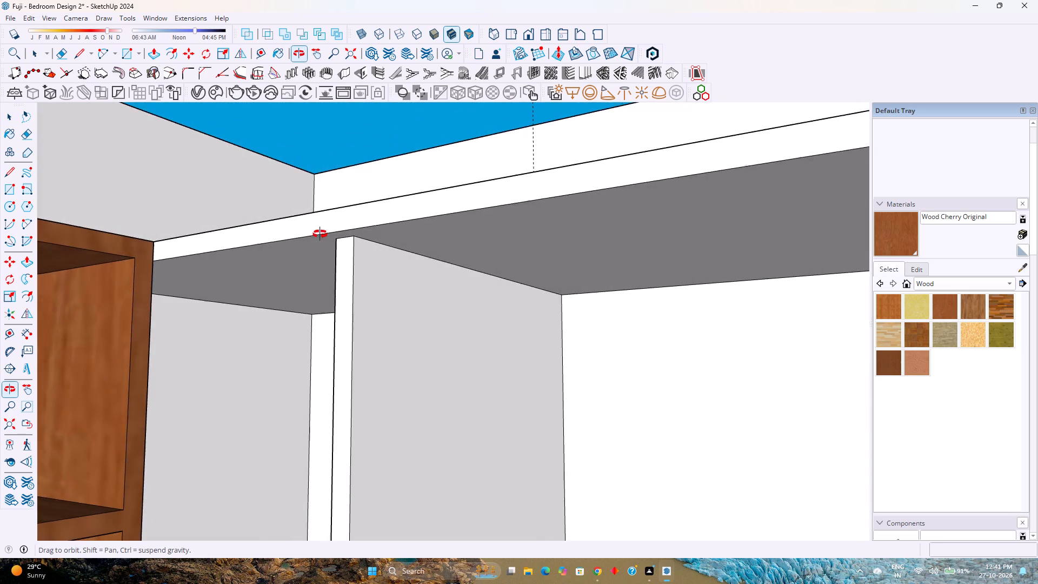
middle_click_drag(320, 234, 332, 241)
middle_click(370, 271)
scroll(371, 272, "down", 9)
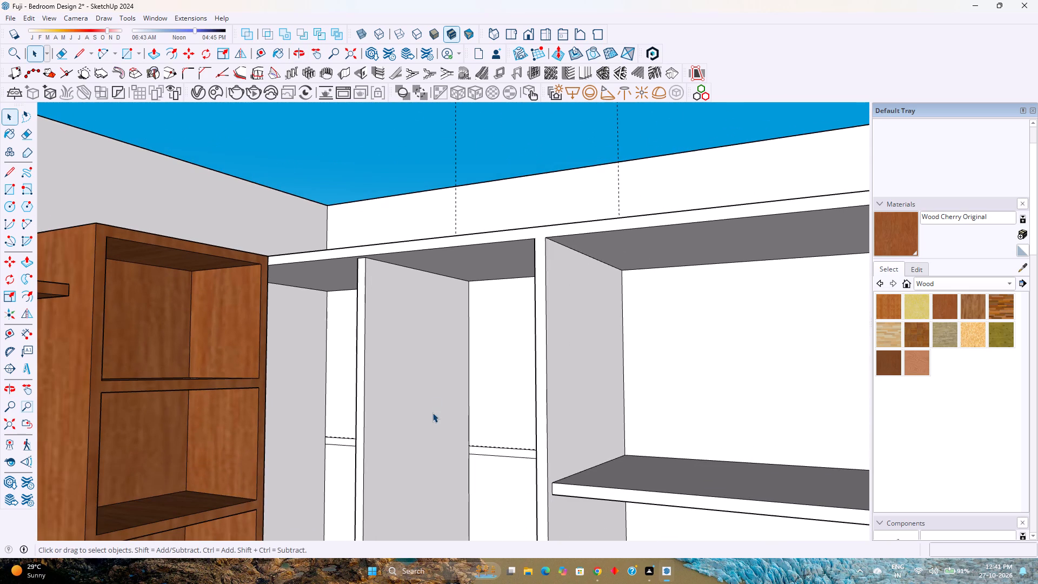
Open the wardrobe group and extrude the narrow bay's upper shelf outline forward 1' 9" with Push/Pull.
key("p")
key("space")
double_click(484, 449)
scroll(484, 455, "up", 2)
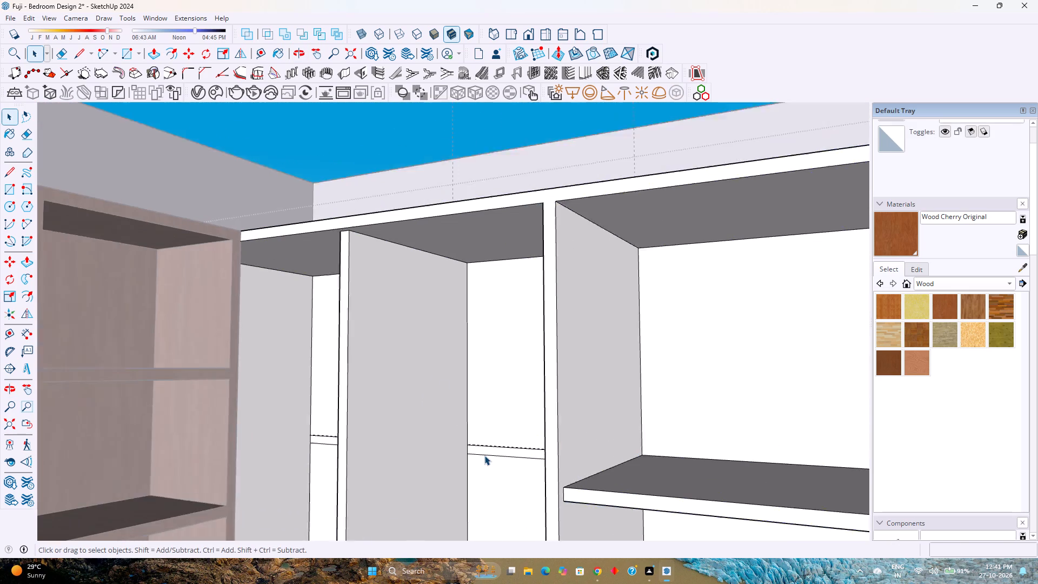
scroll(484, 455, "up", 1)
left_click(484, 452)
key("p")
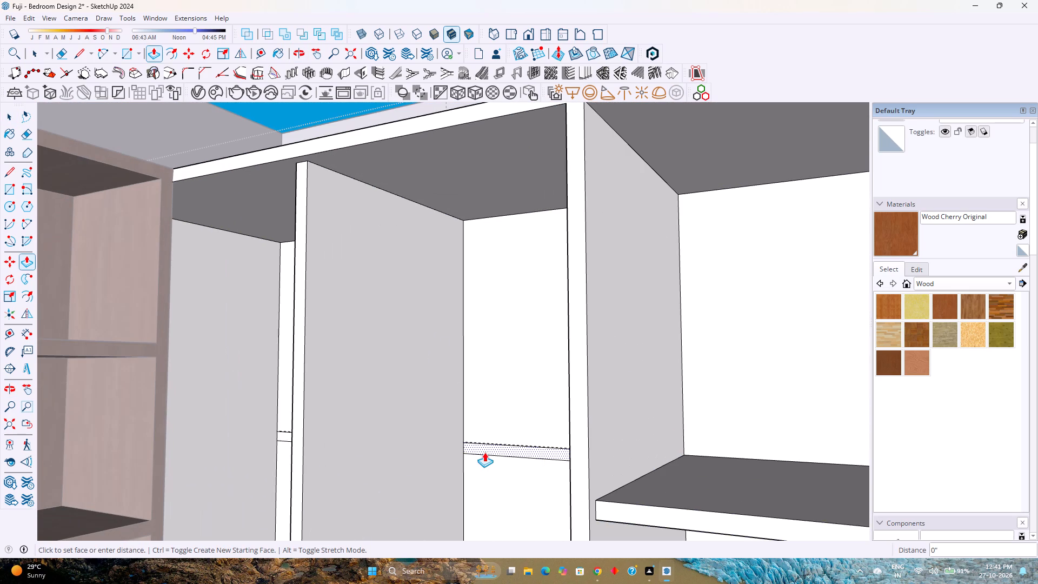
left_click(484, 452)
left_click(614, 503)
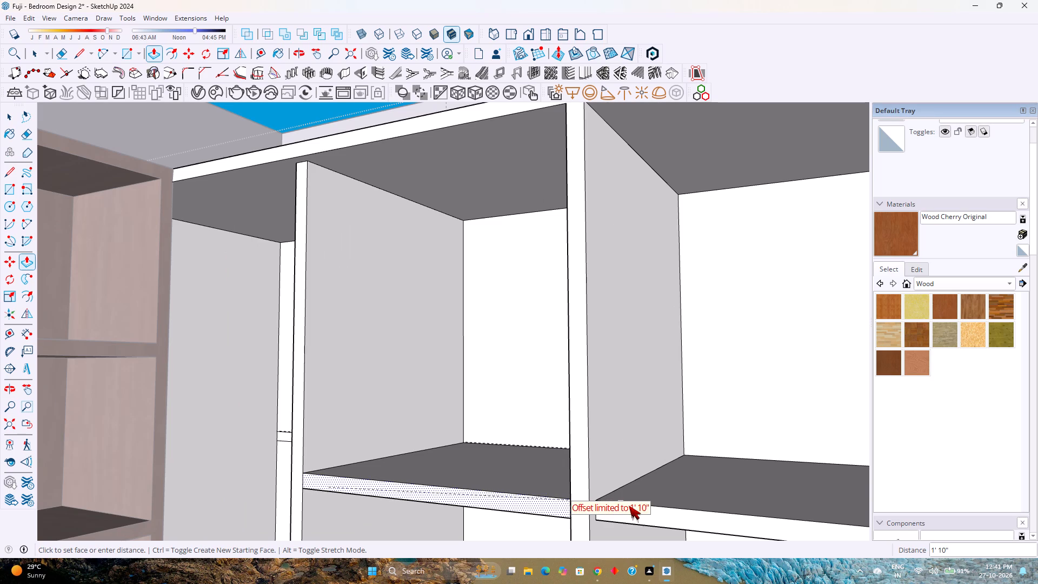
key("1")
type("'9")
key("Return")
Extrude the narrow bay's two remaining lower shelf outlines by the same 1' 9" depth.
scroll(542, 469, "down", 2)
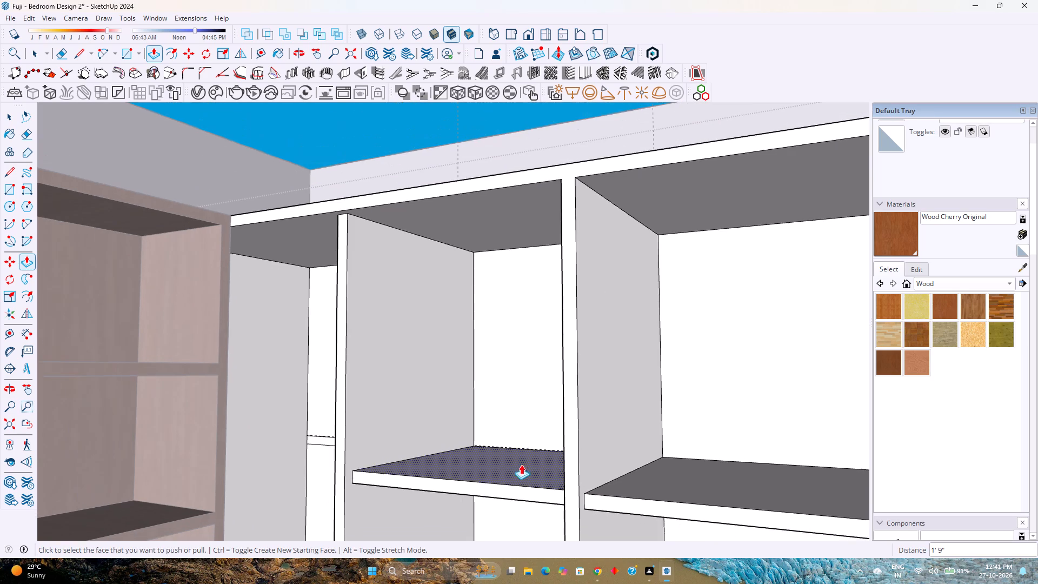
scroll(462, 465, "down", 5)
middle_click_drag(462, 465, 474, 427, "shift")
scroll(467, 449, "down", 1, "shift")
middle_click(477, 418, "shift")
scroll(487, 386, "down", 7)
middle_click_drag(477, 466, 475, 429, "shift")
middle_click_drag(475, 422, 476, 376, "shift")
scroll(493, 509, "up", 4)
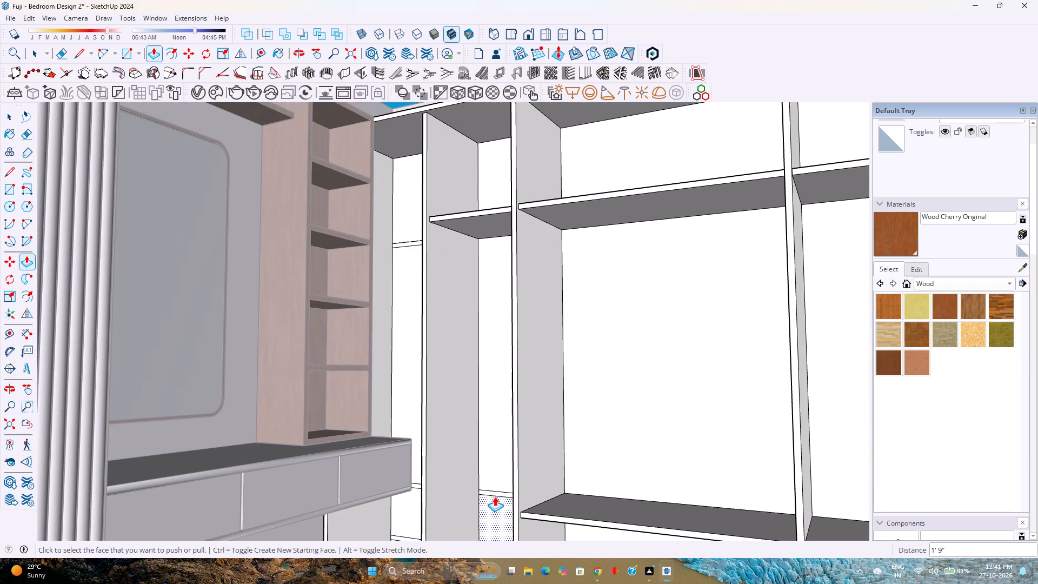
double_click(496, 493)
scroll(496, 493, "down", 4)
middle_click_drag(496, 493, 482, 423, "shift")
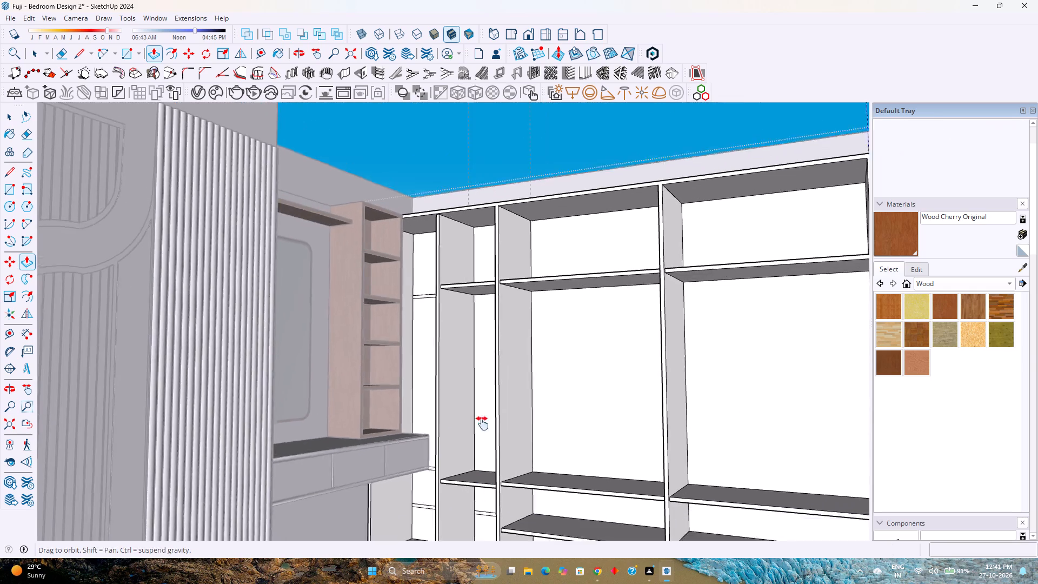
middle_click_drag(482, 423, 485, 373, "shift")
middle_click_drag(485, 371, 486, 366, "shift")
scroll(471, 424, "up", 7)
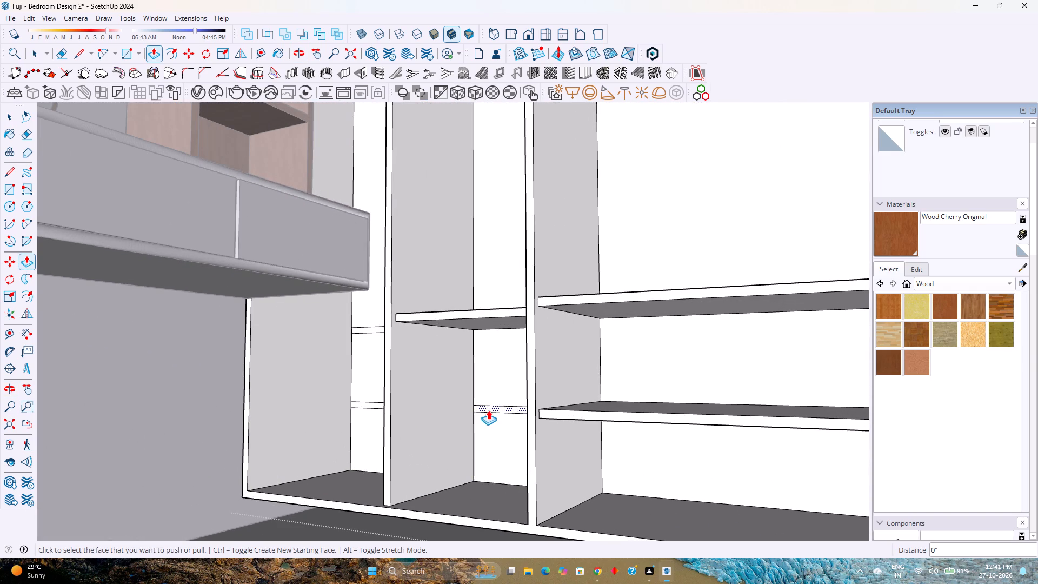
double_click(488, 410)
Extrude the end bay's three shelf outlines by the same 1' 9" depth, and leave the wardrobe group.
double_click(356, 406)
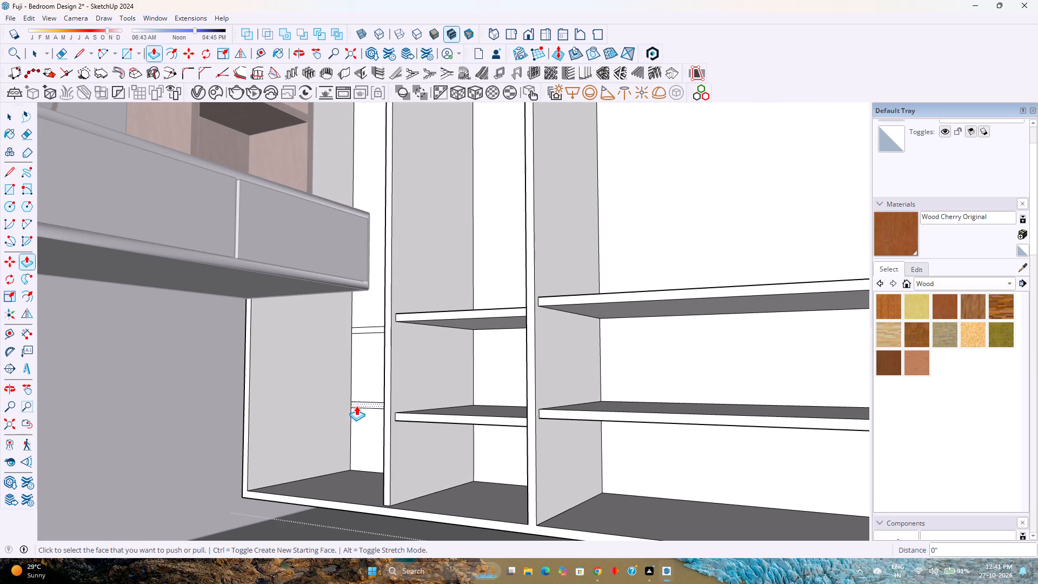
middle_click_drag(369, 406, 426, 507, "shift")
scroll(429, 434, "up", 3)
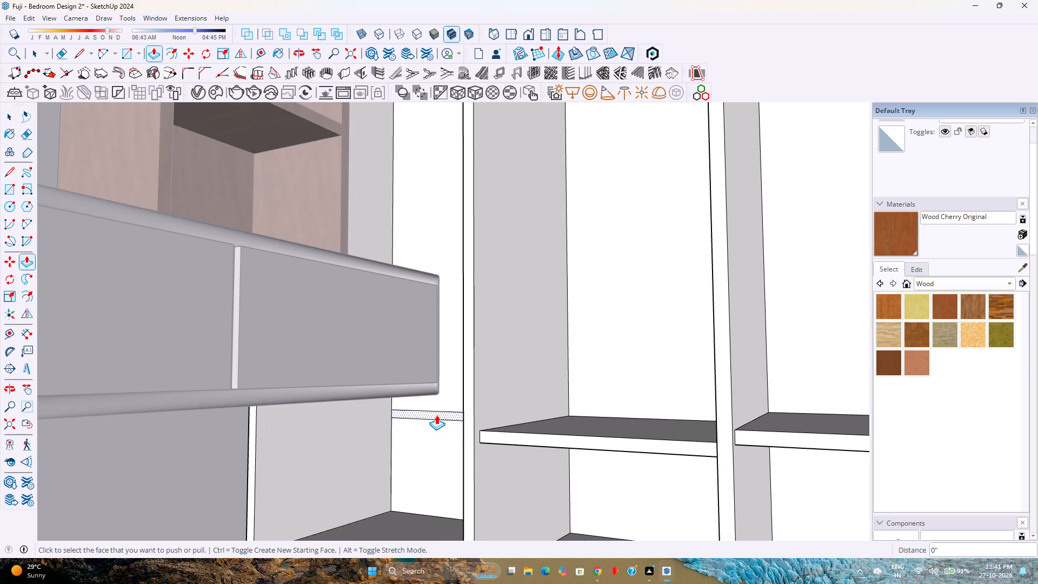
double_click(436, 415)
middle_click_drag(449, 414, 436, 523, "shift")
middle_click(435, 526, "shift")
scroll(435, 506, "down", 7)
middle_click_drag(480, 381, 500, 476, "shift")
middle_click(500, 476, "shift")
scroll(452, 351, "up", 5)
double_click(452, 351)
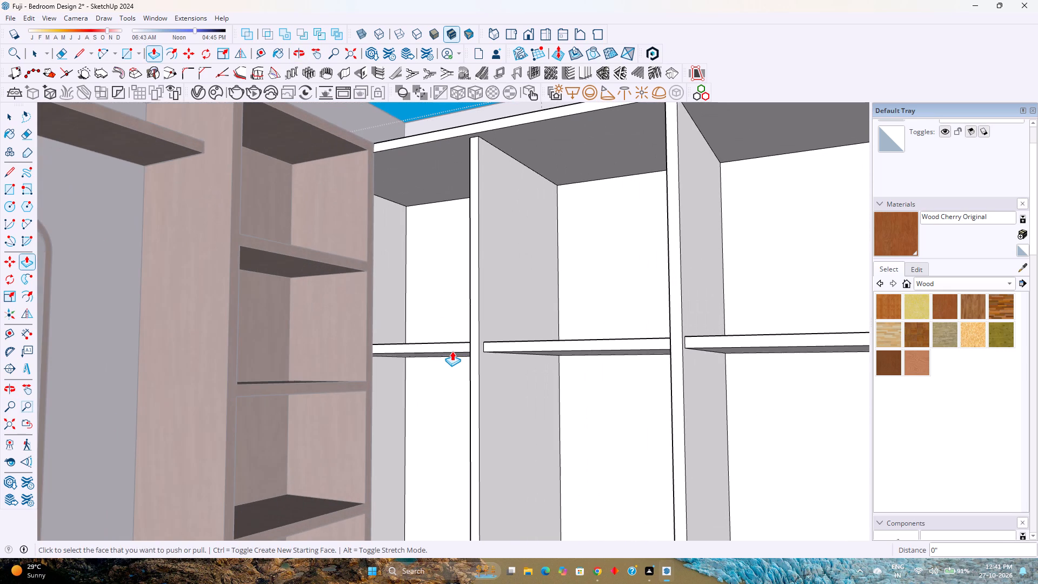
key("space")
key("Escape")
Delete all the construction guides around the wardrobe and bedroom walls.
scroll(520, 375, "down", 6)
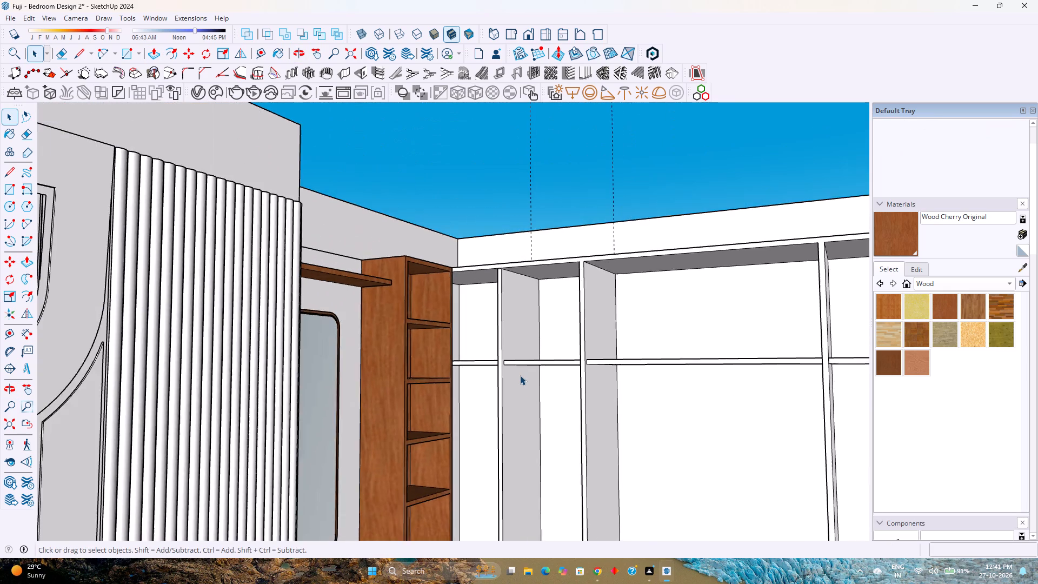
scroll(520, 375, "down", 5)
middle_click_drag(558, 424, 419, 342, "shift")
middle_click(418, 341, "shift")
scroll(418, 341, "down", 3)
scroll(477, 403, "down", 3)
middle_click_drag(513, 412, 489, 401, "shift")
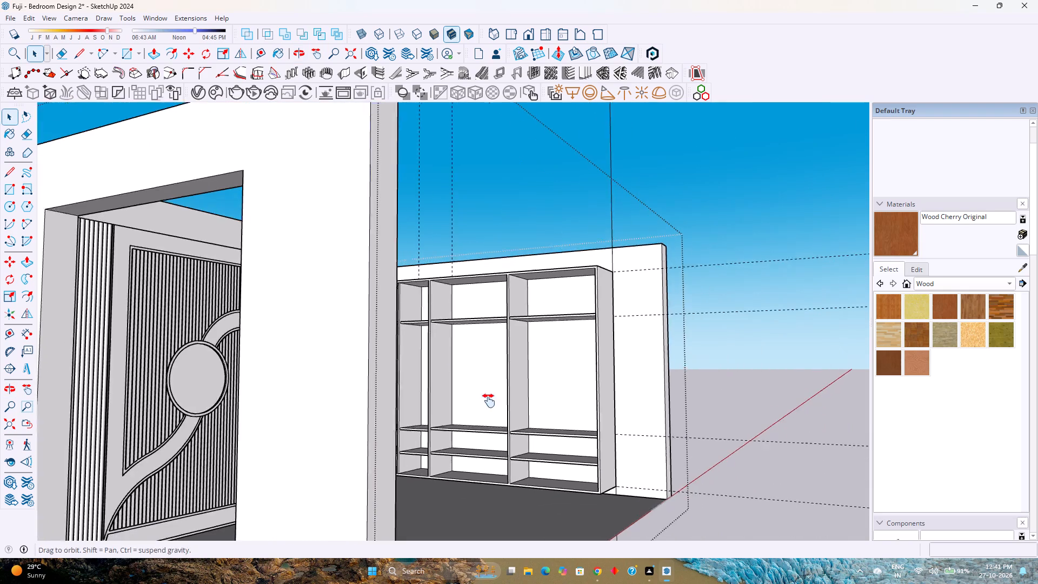
middle_click_drag(489, 401, 428, 386, "shift")
middle_click_drag(462, 392, 432, 422)
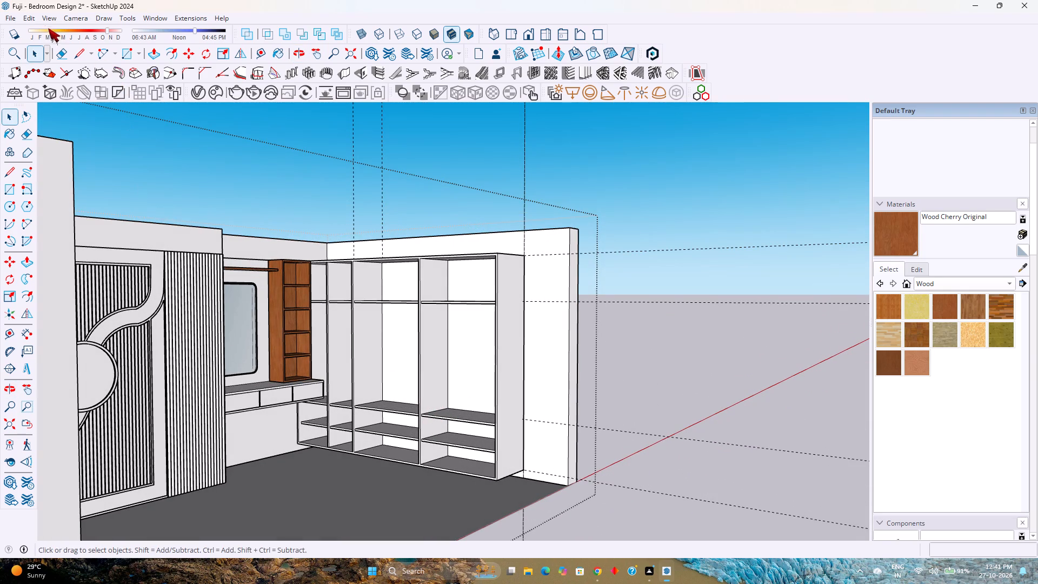
left_click(31, 18)
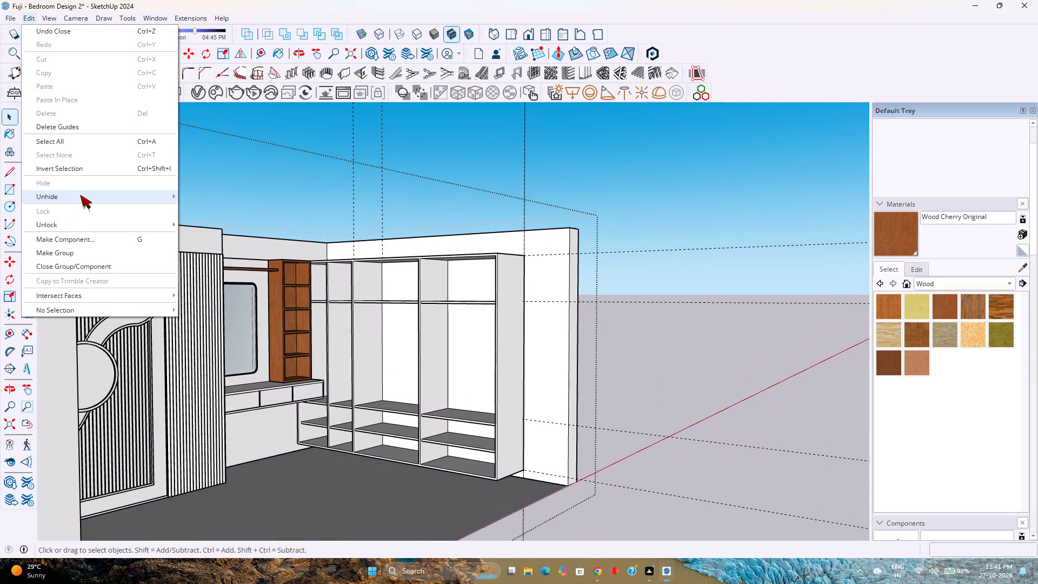
left_click(152, 128)
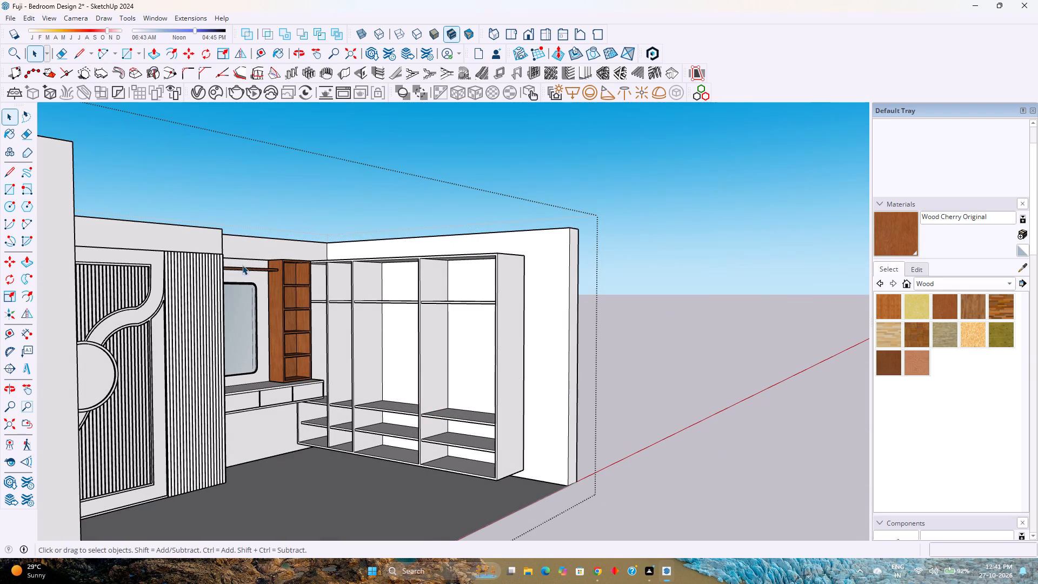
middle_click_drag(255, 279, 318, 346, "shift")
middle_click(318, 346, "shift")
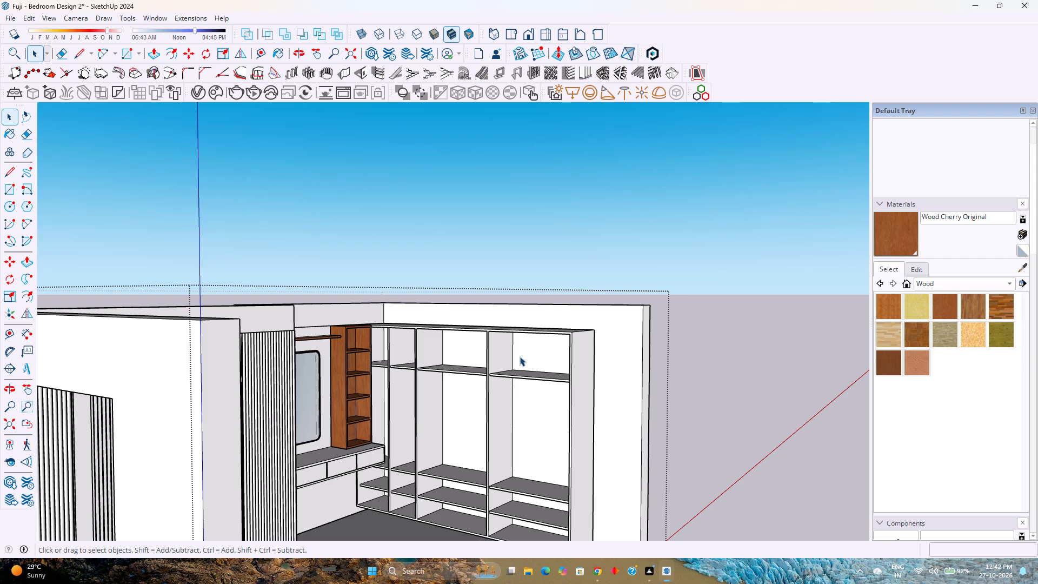
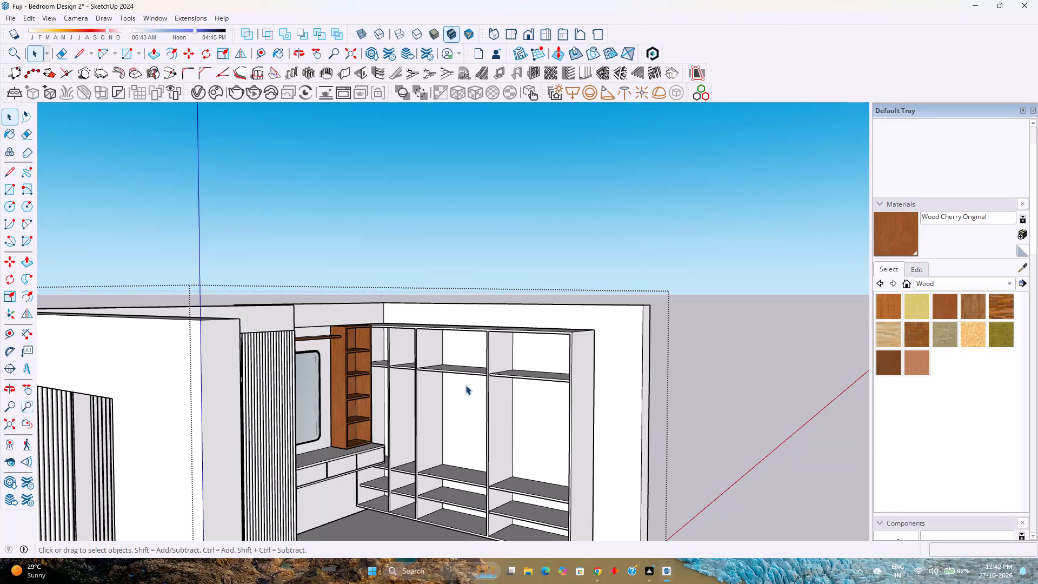
Move the wardrobe group 16' along the green axis, out of the bedroom past the end of its wall.
double_click(575, 382)
scroll(575, 382, "up", 3)
left_click(575, 382)
scroll(575, 382, "up", 3)
middle_click_drag(575, 382, 598, 403)
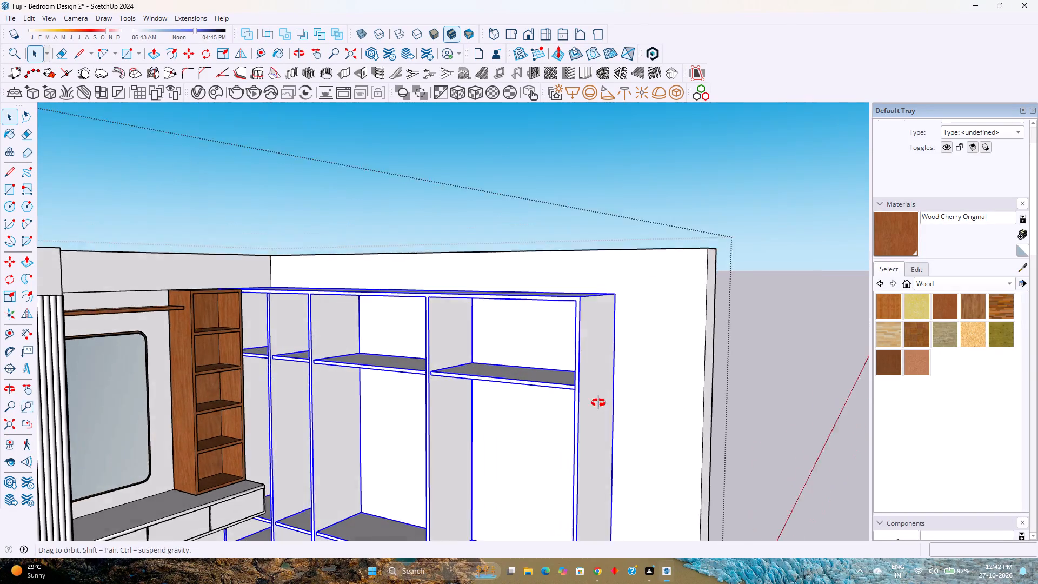
middle_click_drag(598, 403, 603, 409)
key("m")
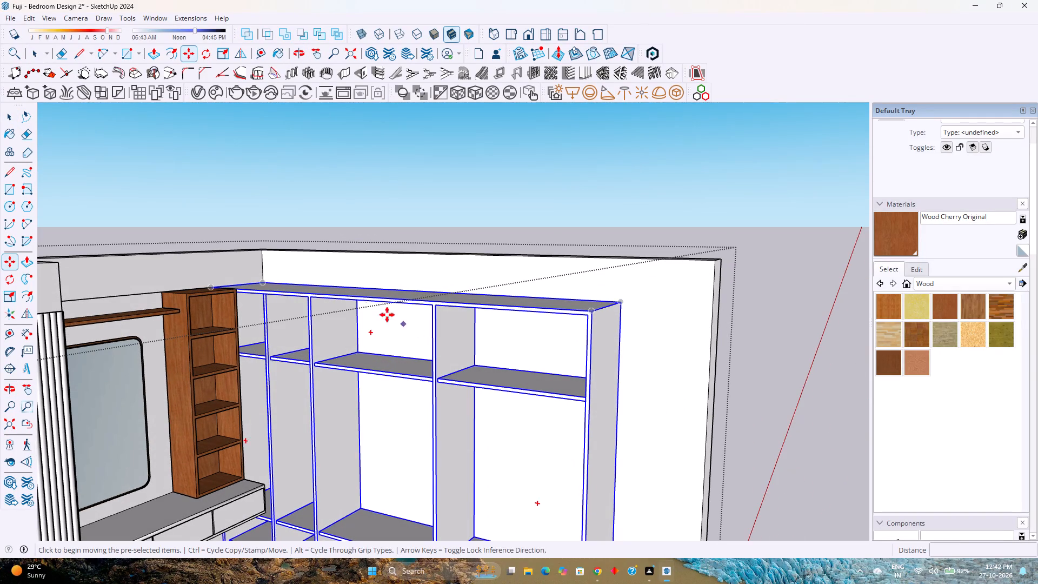
left_click(263, 281)
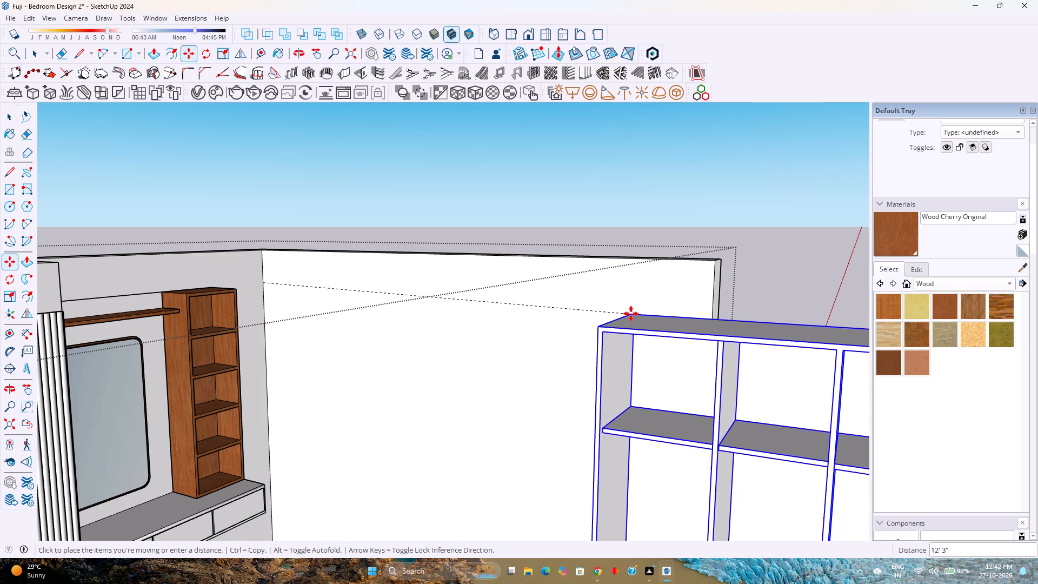
key("Left")
scroll(693, 322, "down", 2)
middle_click_drag(693, 322, 605, 308, "shift")
middle_click(605, 308, "shift")
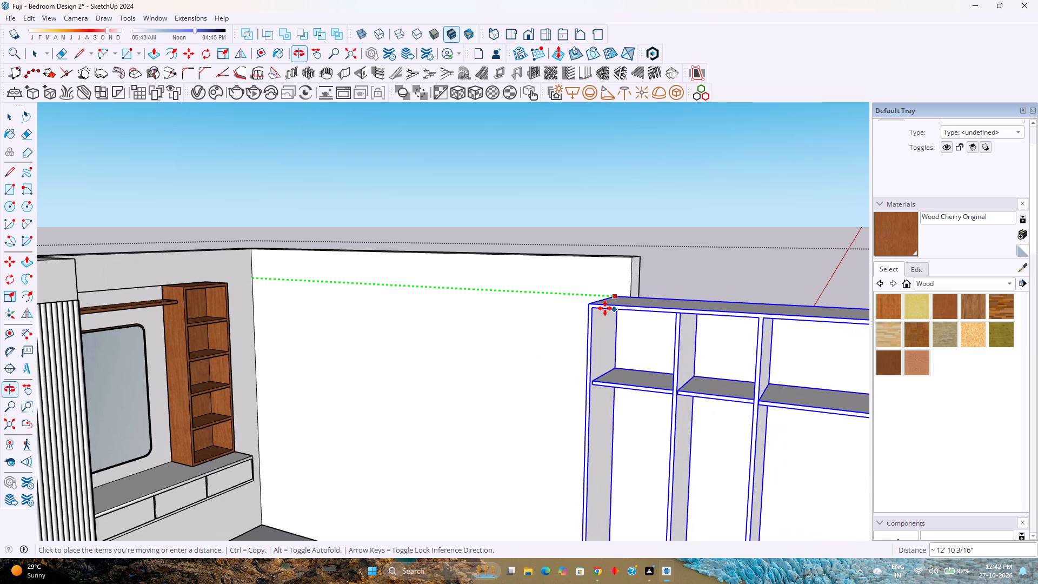
type("15")
key("BackSpace")
type("6'")
key("Return")
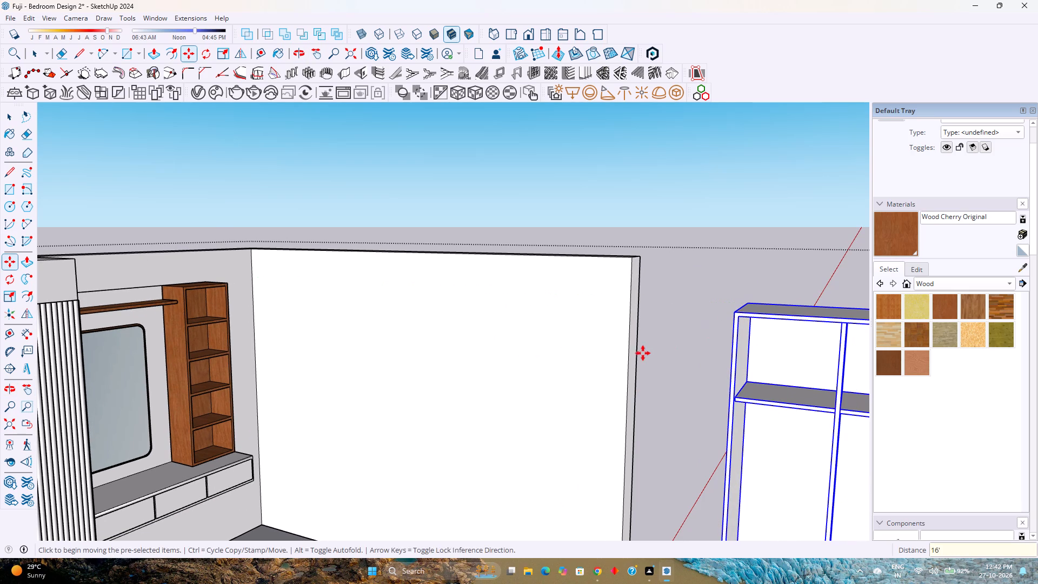
key("space")
Open the wardrobe group and examine its front frame, shelves and outer side panel from several angles.
scroll(623, 376, "down", 4)
middle_click_drag(634, 381, 568, 326, "shift")
middle_click_drag(535, 305, 522, 296, "shift")
scroll(501, 282, "down", 4)
middle_click_drag(633, 368, 621, 361)
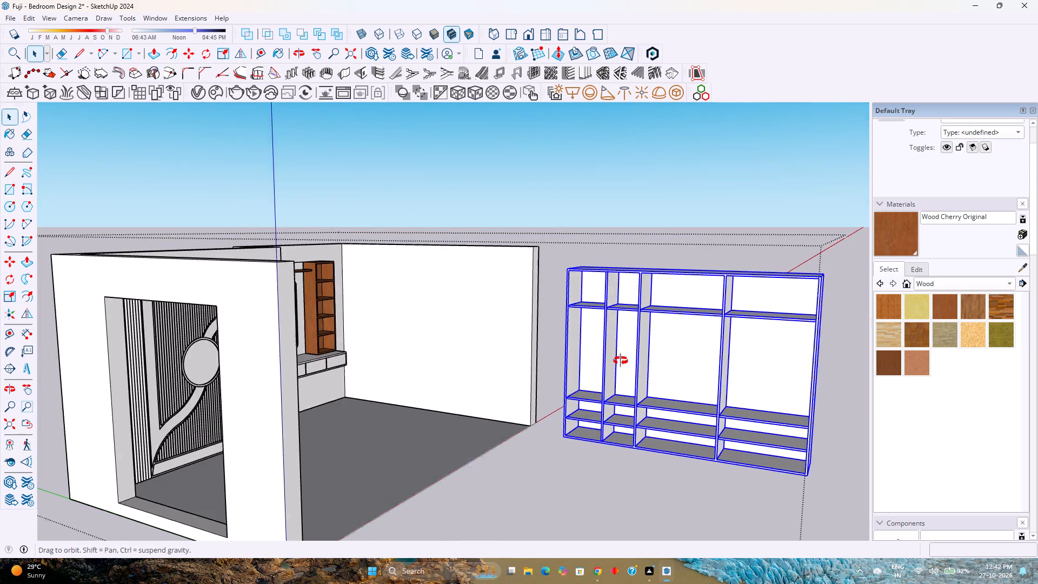
middle_click_drag(621, 361, 547, 324)
scroll(547, 324, "down", 1)
scroll(626, 414, "up", 6)
middle_click_drag(626, 414, 496, 398, "shift")
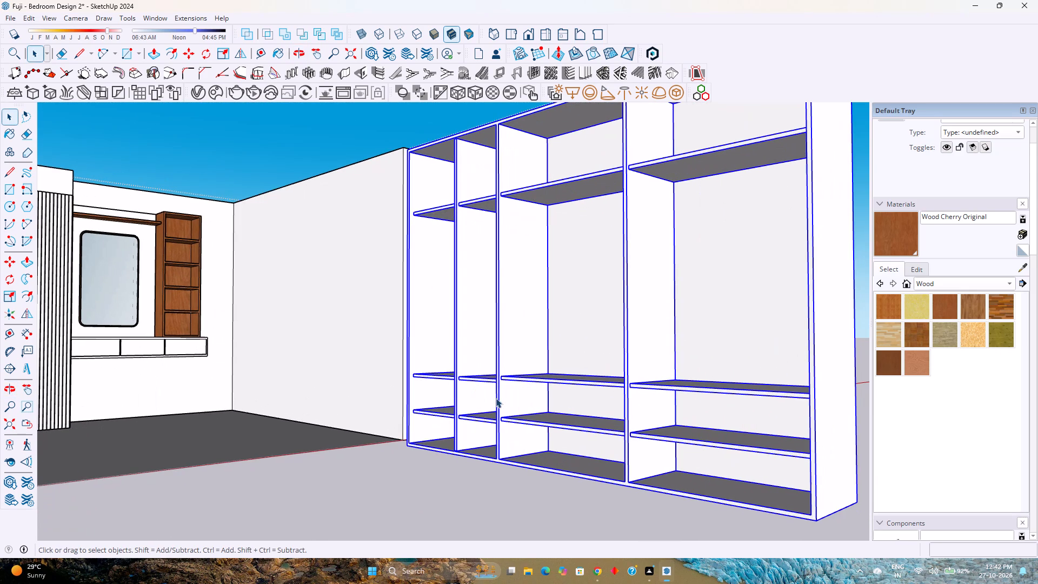
middle_click_drag(496, 398, 512, 412)
scroll(512, 412, "down", 3)
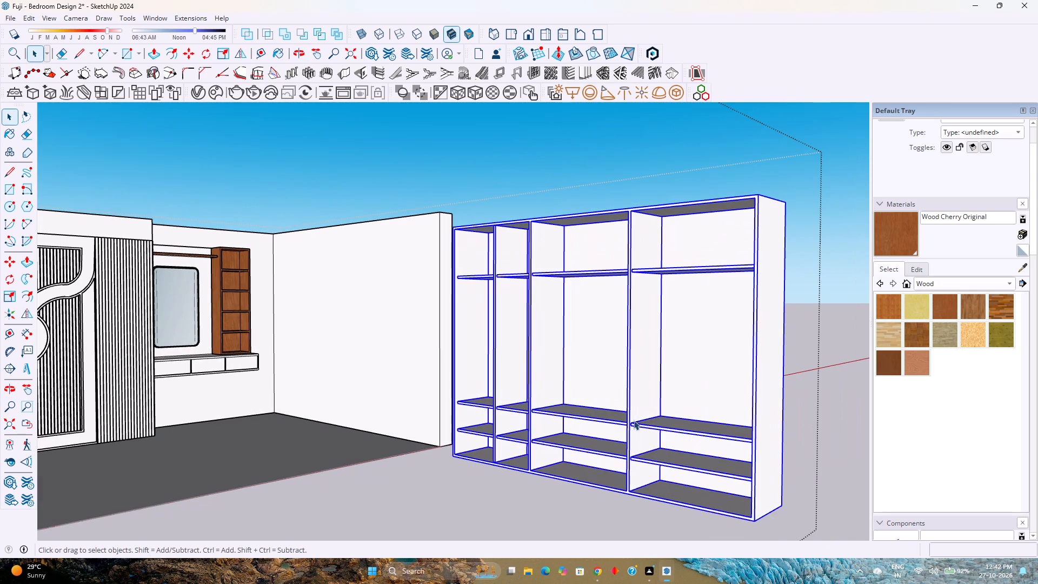
double_click(639, 425)
scroll(639, 425, "up", 3)
middle_click_drag(639, 425, 753, 455)
middle_click(754, 455)
middle_click(755, 455)
middle_click(755, 455)
middle_click(755, 455)
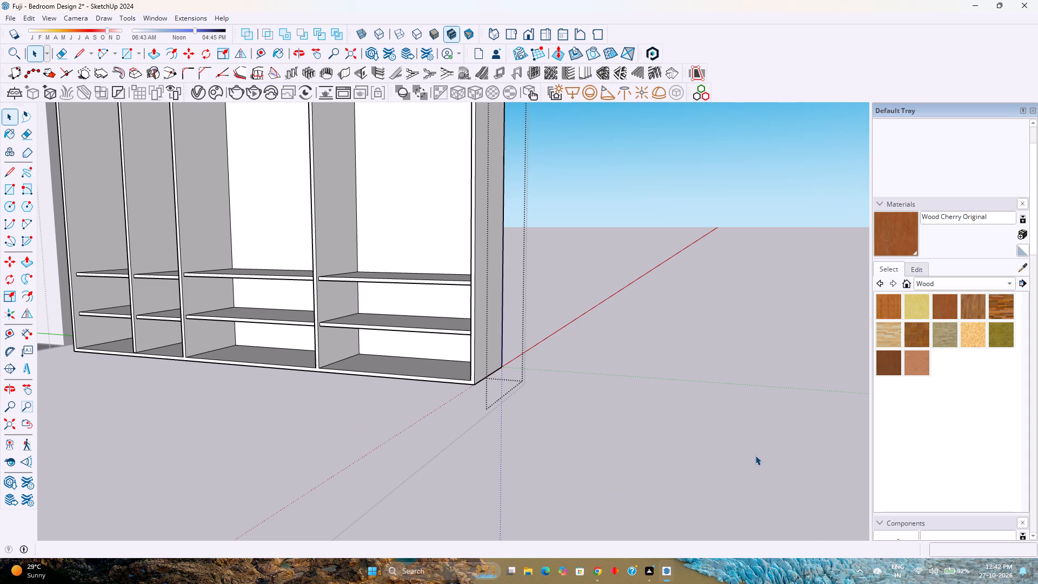
middle_click_drag(438, 370, 472, 397, "shift")
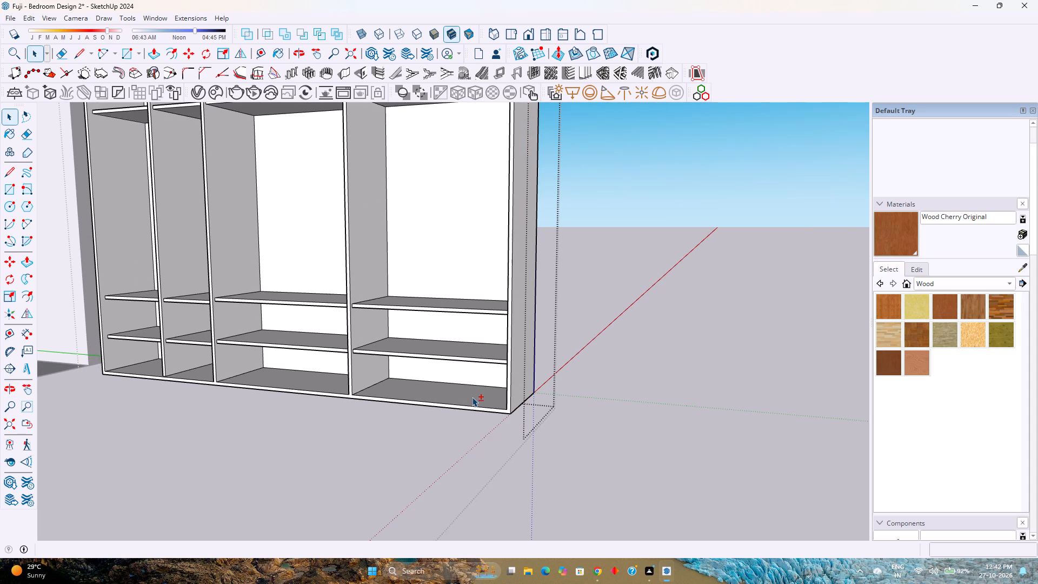
middle_click_drag(458, 376, 498, 540, "shift")
middle_click(498, 540, "shift")
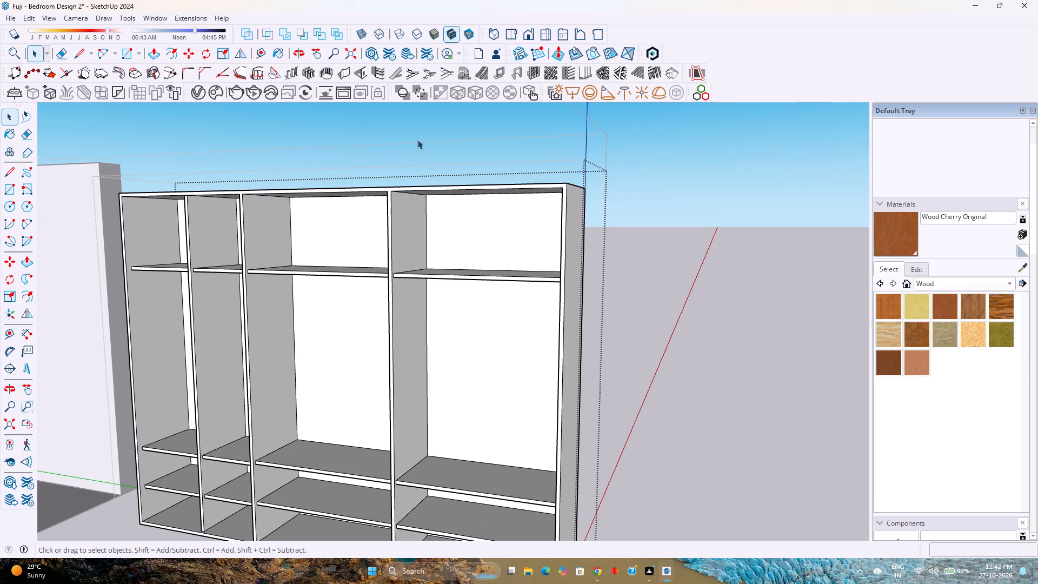
scroll(477, 218, "up", 2)
scroll(477, 218, "down", 1)
middle_click_drag(477, 218, 387, 207)
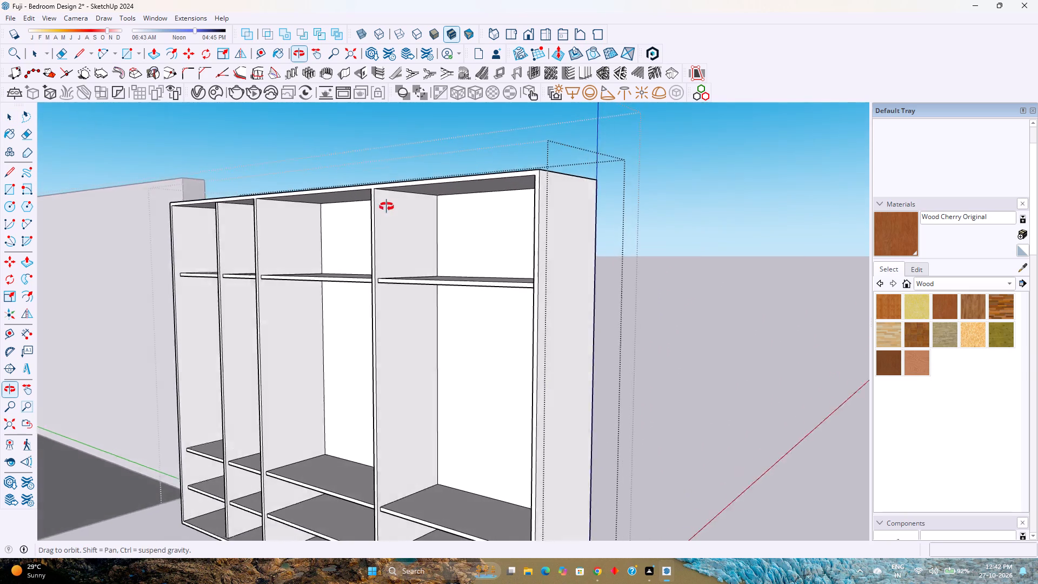
middle_click_drag(387, 207, 307, 207)
middle_click(307, 207)
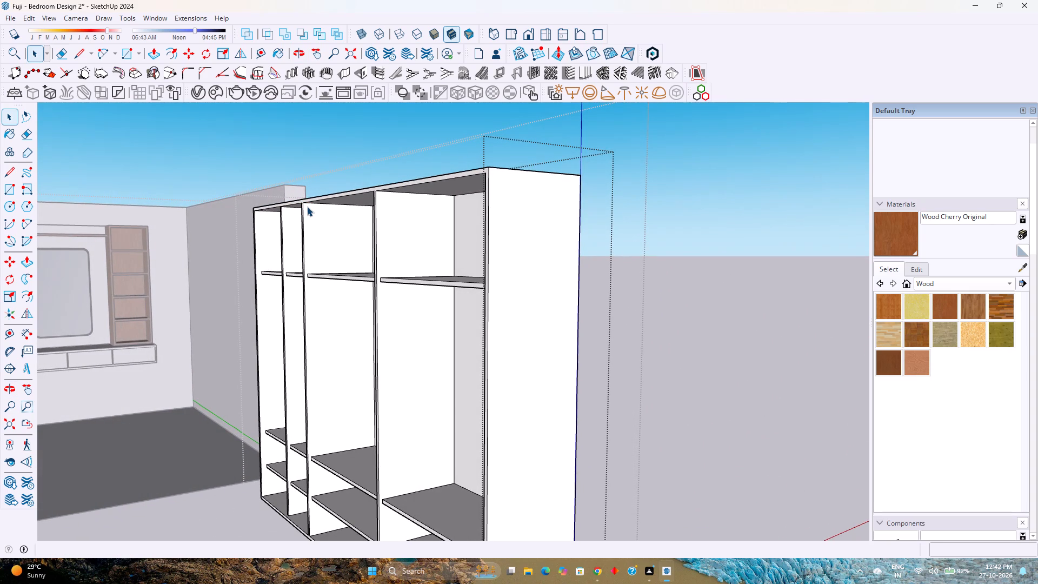
scroll(307, 207, "up", 1)
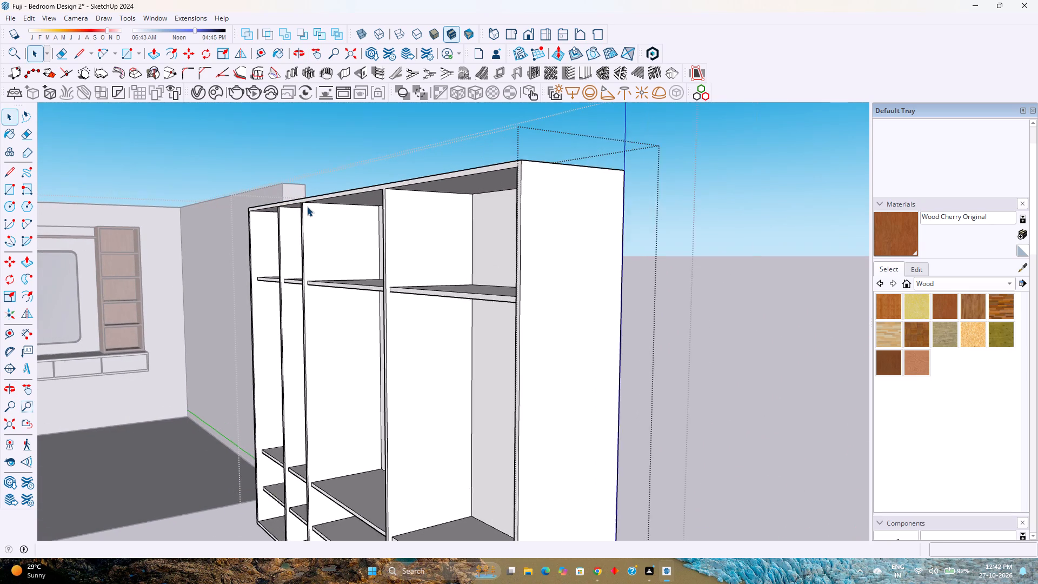
scroll(307, 207, "up", 2)
scroll(307, 207, "down", 4)
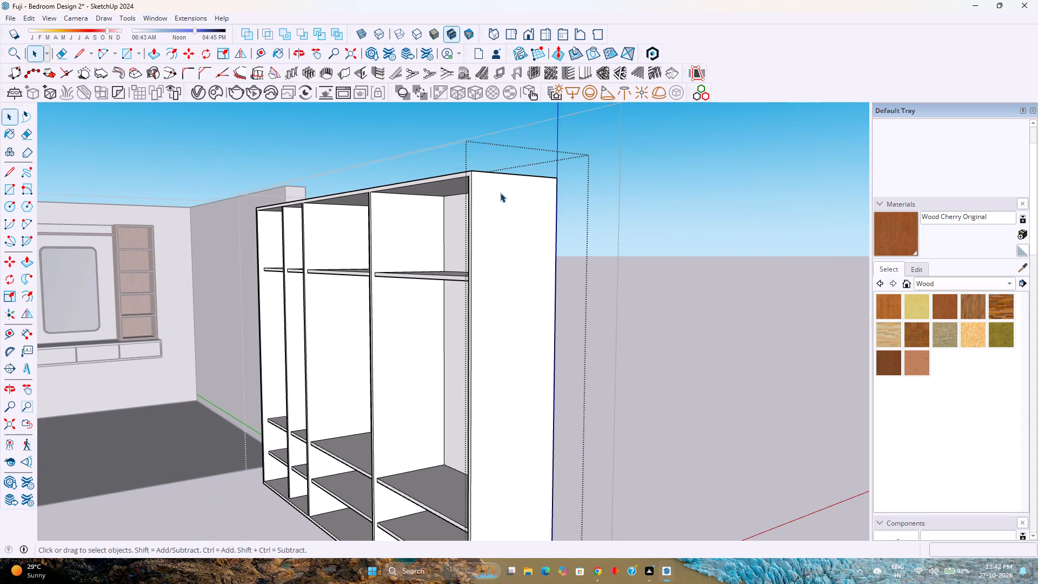
scroll(467, 174, "up", 5)
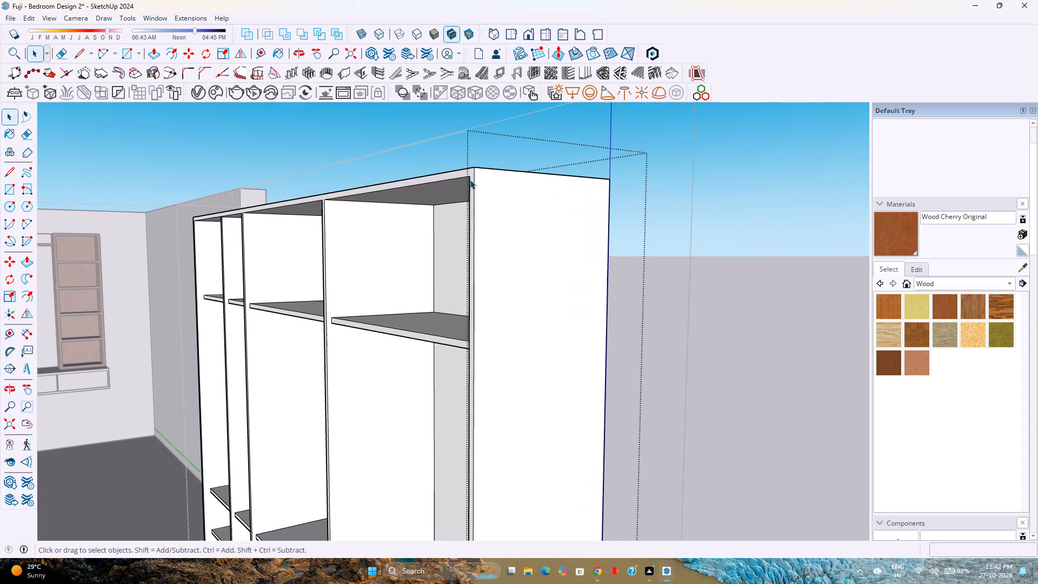
scroll(470, 180, "up", 8)
left_click(464, 169)
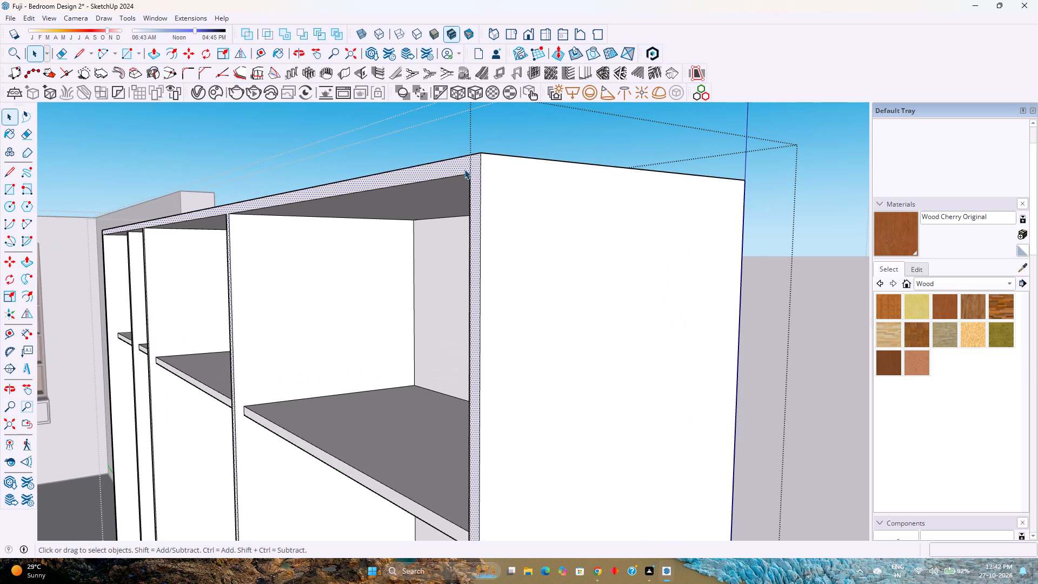
scroll(464, 169, "up", 3)
scroll(464, 169, "down", 9)
middle_click_drag(441, 204, 516, 171, "shift")
middle_click(516, 171, "shift")
scroll(517, 171, "down", 4)
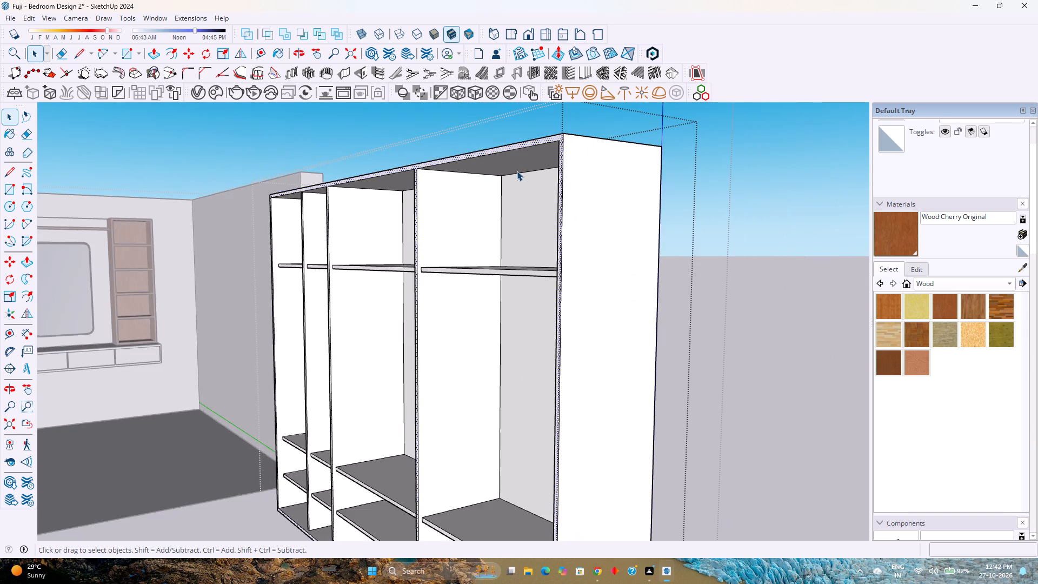
scroll(517, 171, "down", 3)
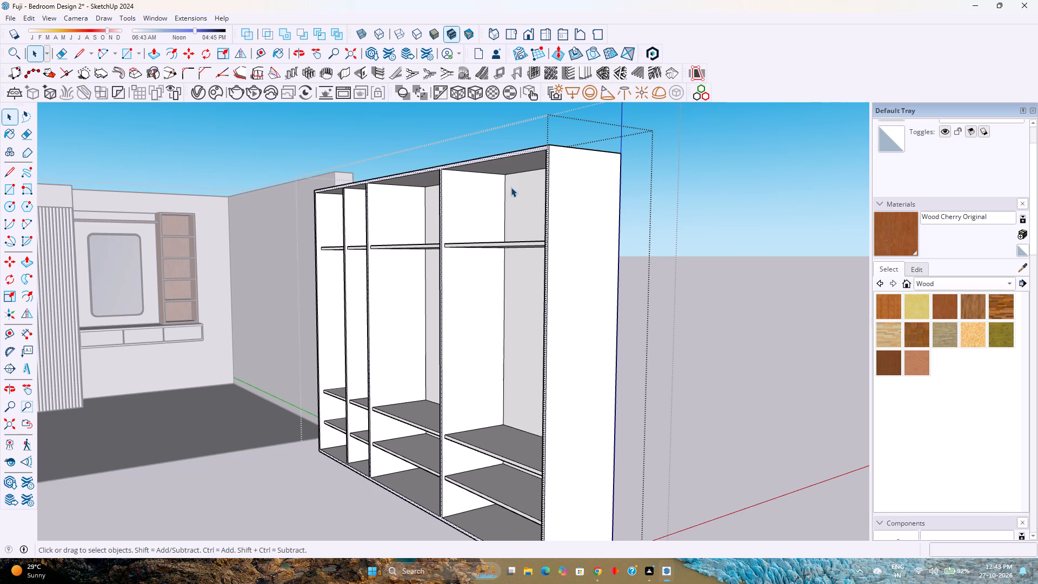
middle_click_drag(379, 339, 476, 335)
middle_click(476, 335)
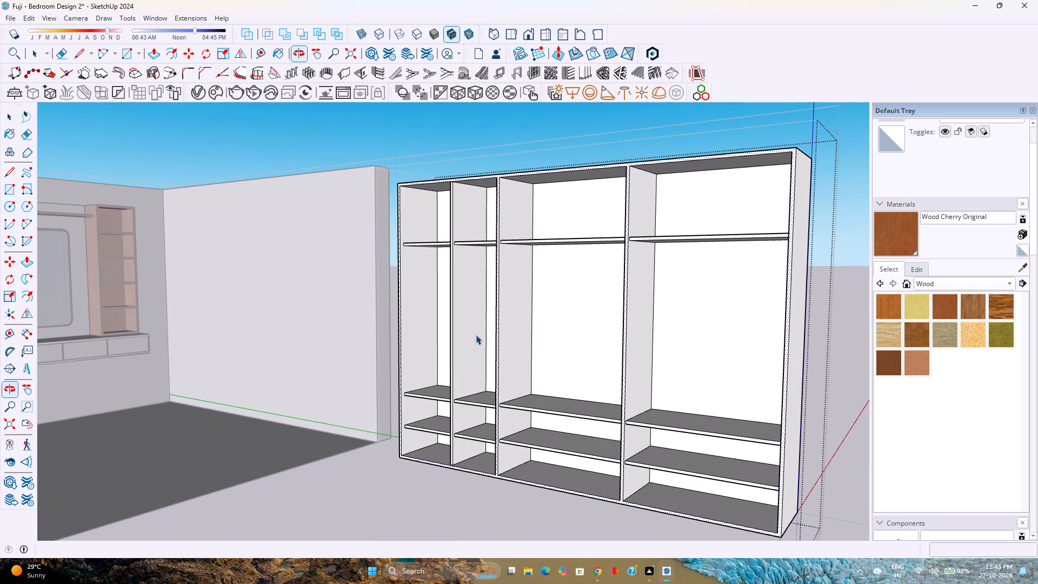
double_click(631, 380)
left_click(611, 412)
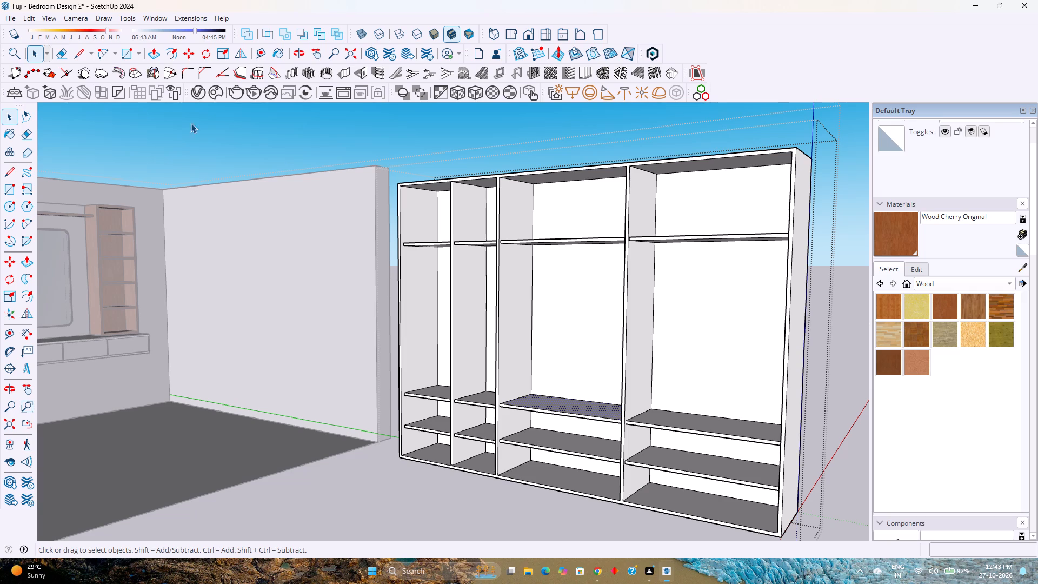
Draw a rectangle across the full front opening of the wide bay beside the two narrow bays, and group it.
left_click(127, 49)
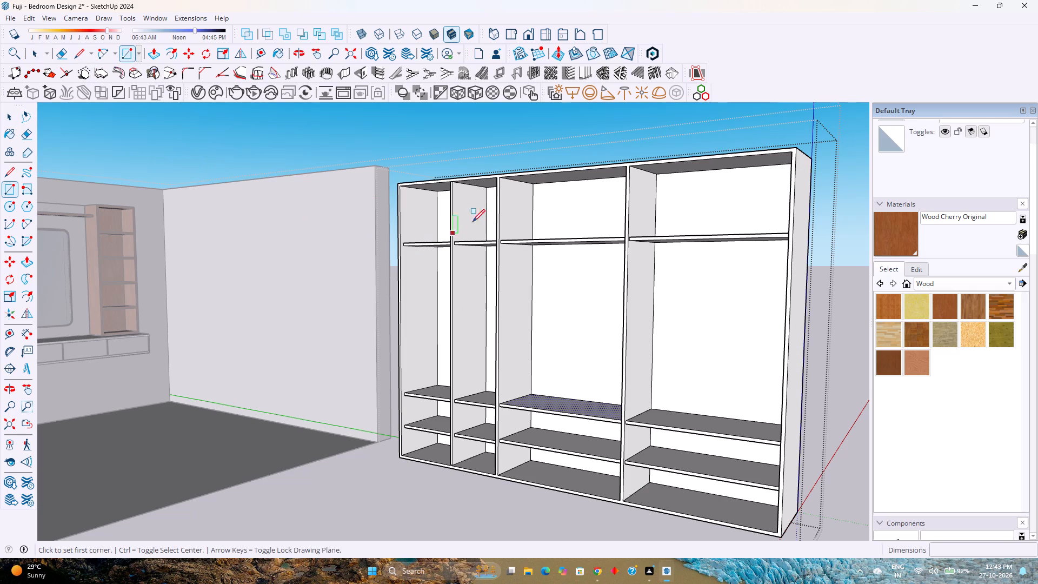
scroll(504, 181, "up", 3)
left_click(501, 176)
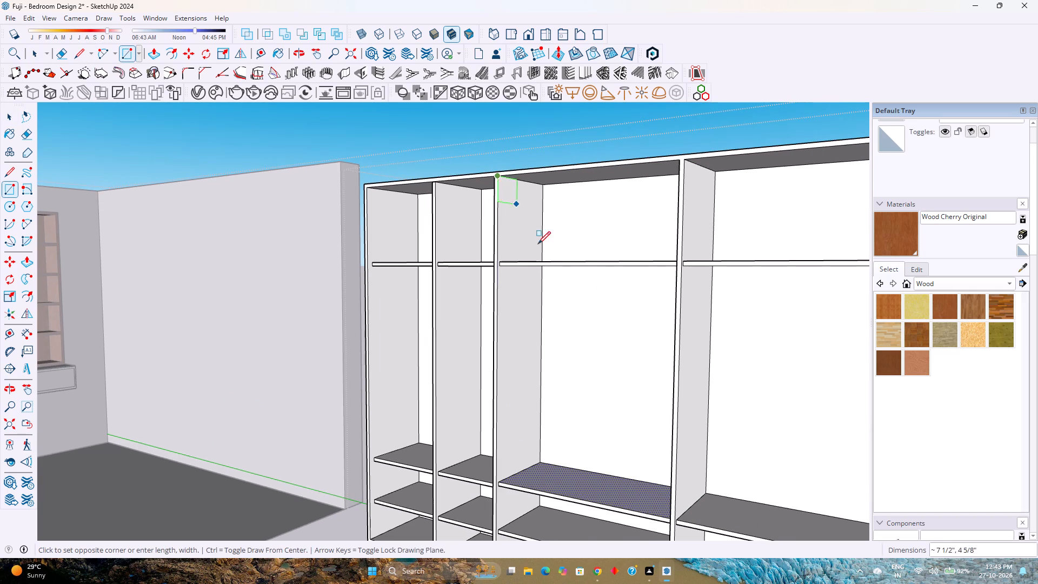
scroll(591, 298, "down", 8)
scroll(625, 442, "up", 5)
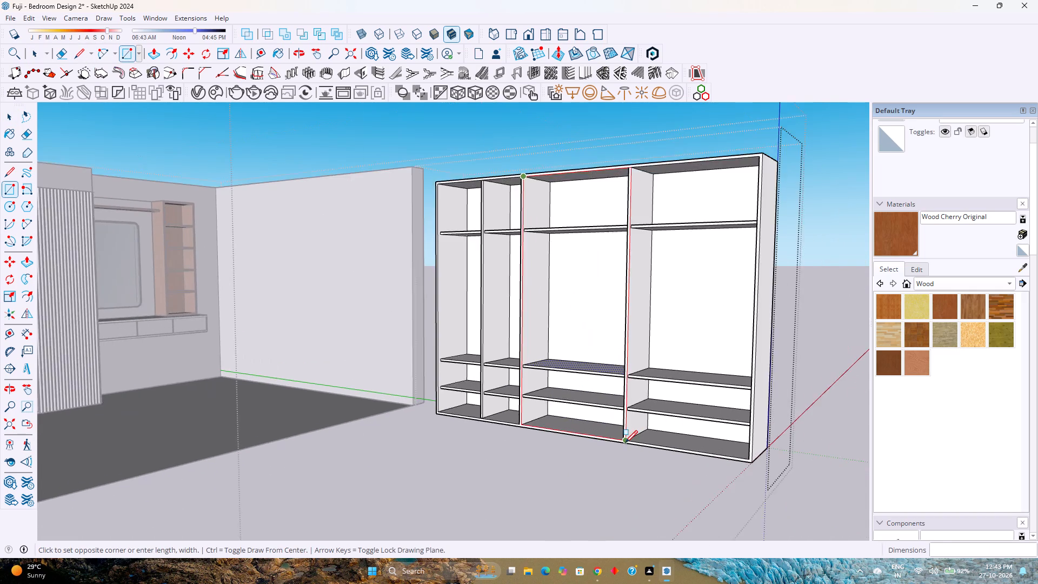
scroll(625, 443, "up", 5)
left_click(620, 437)
key("space")
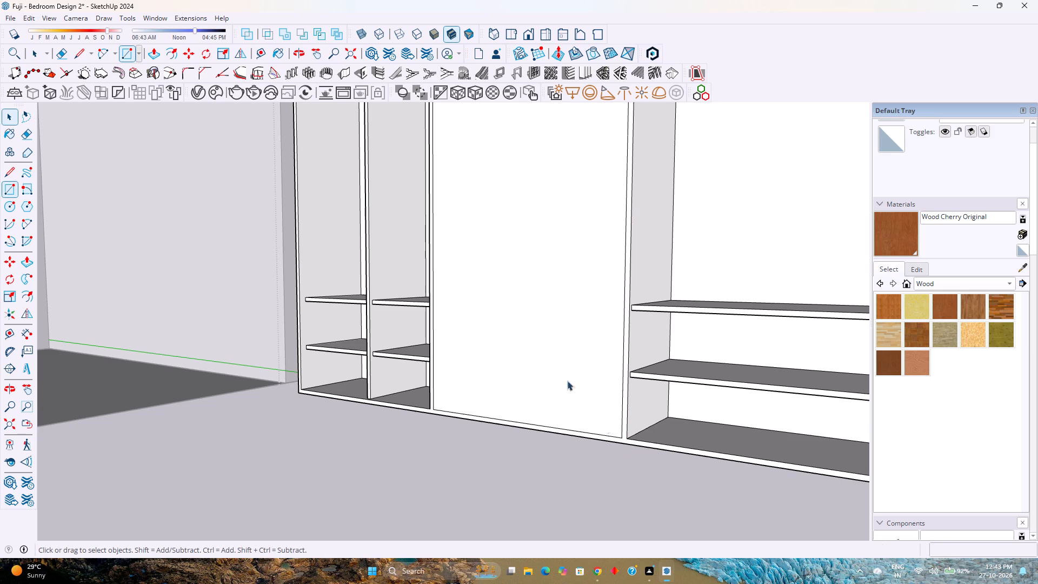
double_click(553, 357)
right_click(553, 357)
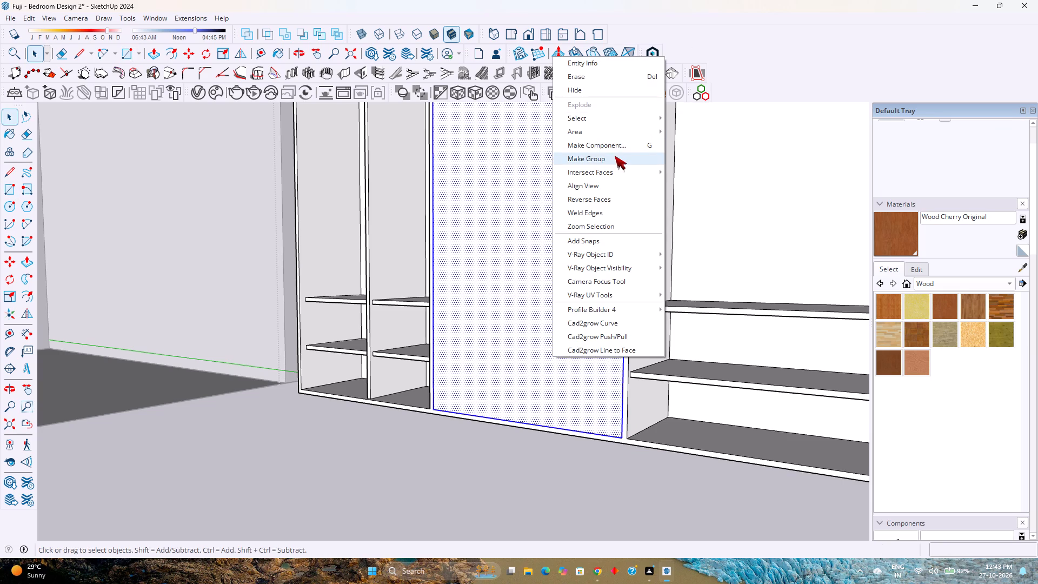
left_click(615, 156)
Open the new panel group and extrude its face outward 1" with Push/Pull.
key("m")
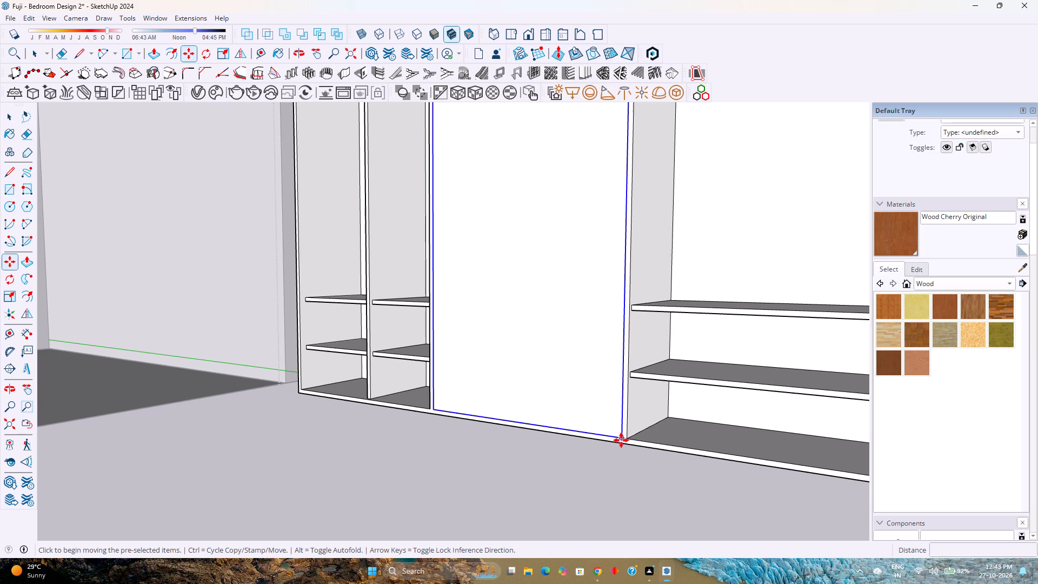
key("space")
left_click(549, 338)
scroll(549, 338, "up", 3)
double_click(549, 338)
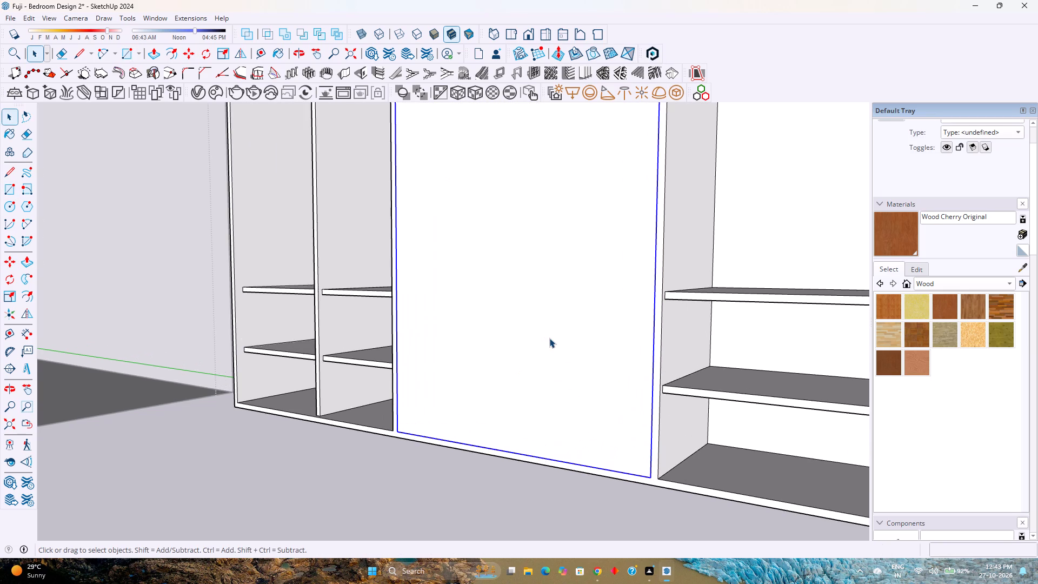
scroll(549, 338, "up", 1)
key("p")
left_click(549, 338)
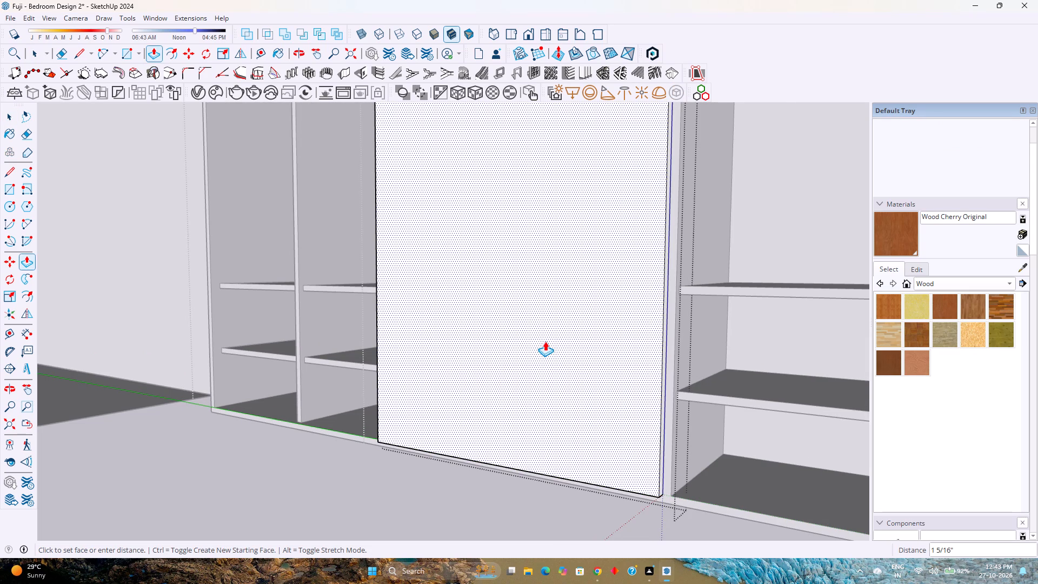
key("1")
key("Return")
key("space")
Examine how the new panel's top and side edges sit against the wardrobe frame.
scroll(553, 357, "down", 3)
middle_click_drag(553, 357, 557, 369, "shift")
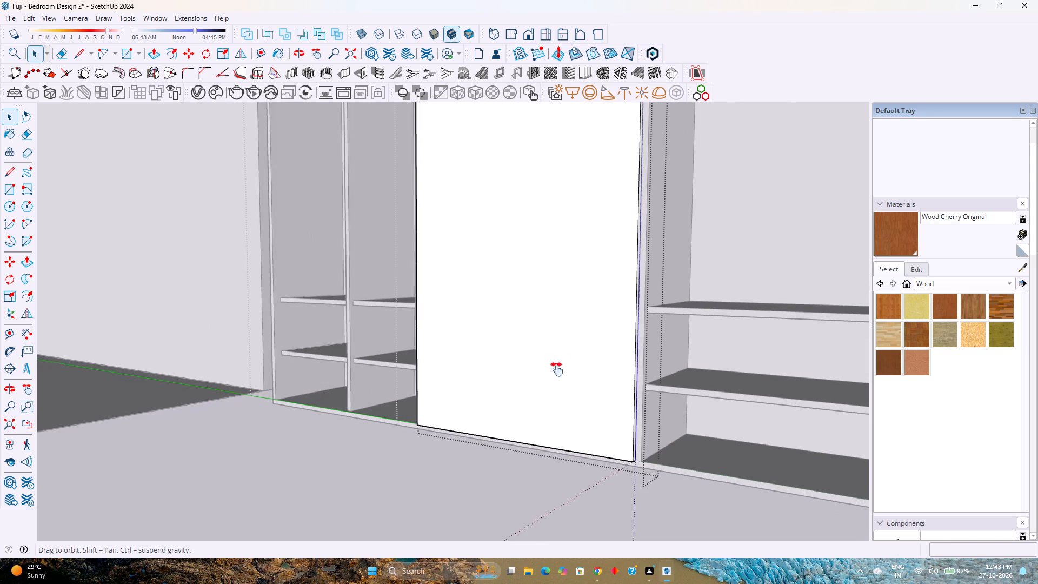
middle_click_drag(557, 369, 558, 453, "shift")
middle_click(558, 453, "shift")
scroll(555, 425, "down", 3)
middle_click_drag(564, 335, 515, 467, "shift")
middle_click(515, 467, "shift")
scroll(522, 347, "up", 2)
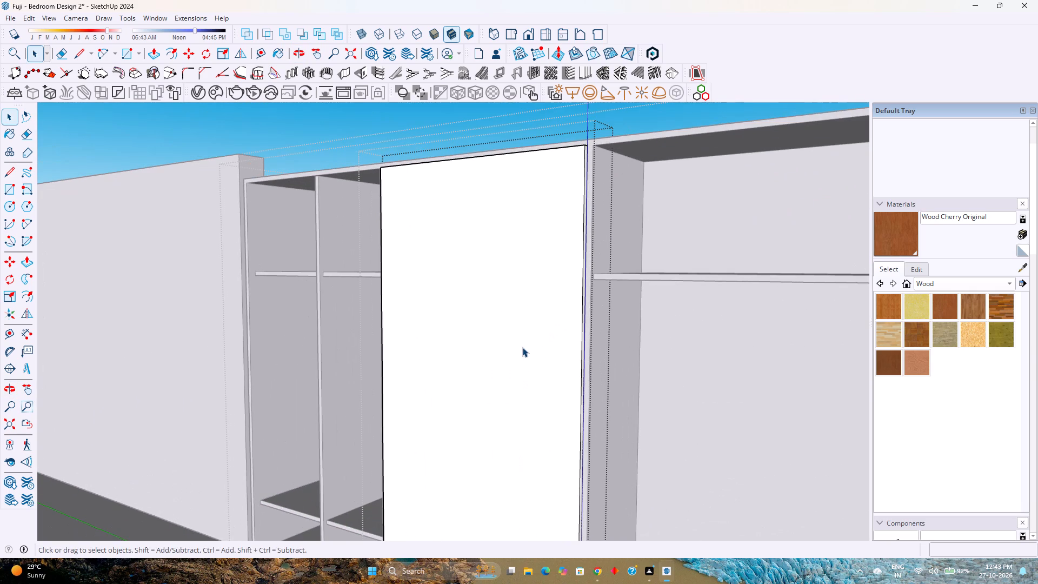
middle_click_drag(574, 273, 535, 273, "shift")
scroll(534, 274, "down", 1)
middle_click_drag(534, 274, 515, 349)
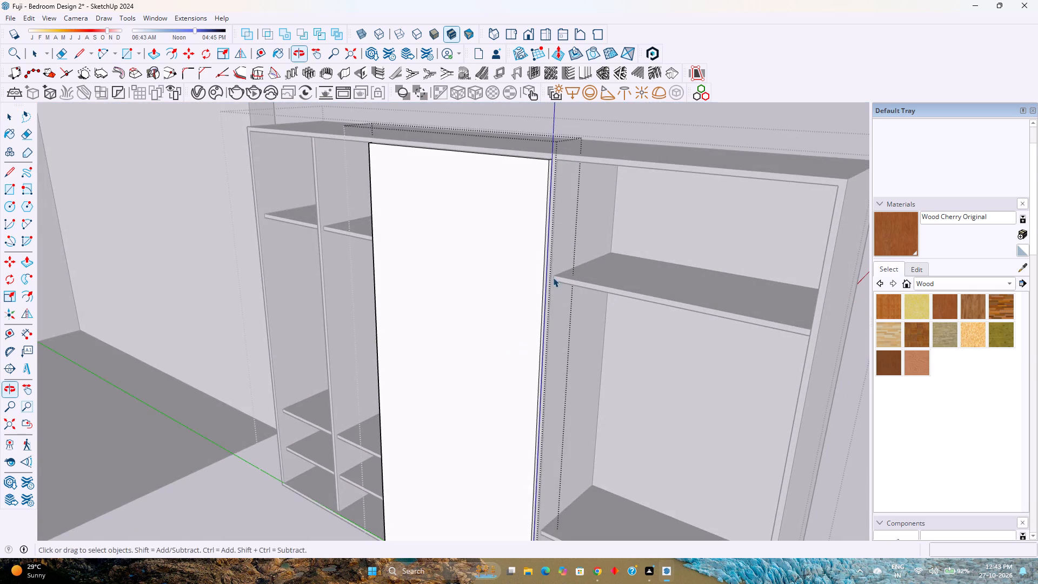
middle_click_drag(553, 271, 516, 380, "shift")
scroll(504, 283, "up", 6)
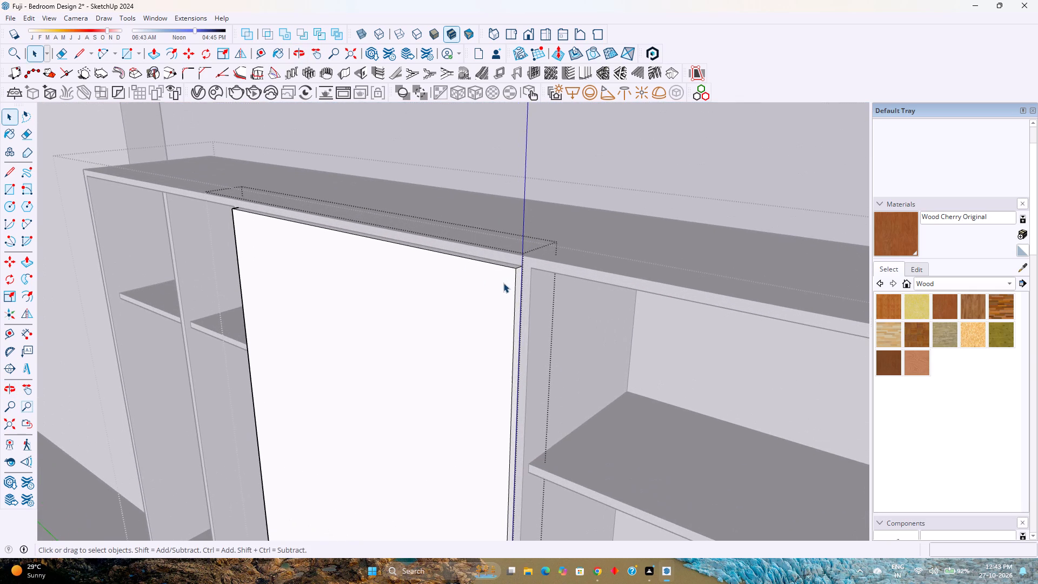
scroll(490, 263, "up", 3)
middle_click_drag(476, 289, 609, 271)
middle_click(610, 271)
scroll(493, 293, "down", 1)
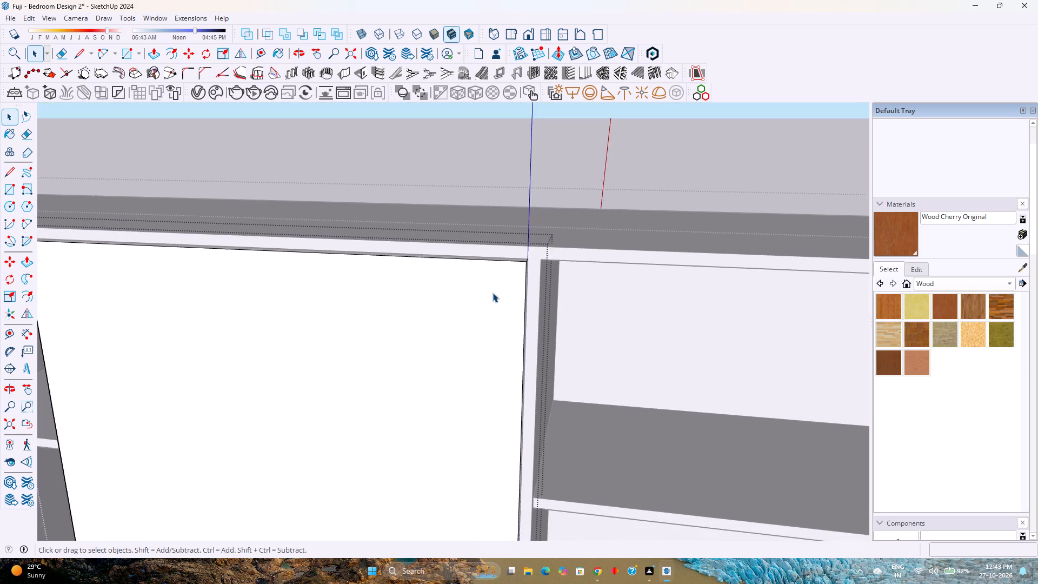
scroll(493, 293, "down", 2)
scroll(377, 319, "down", 1)
middle_click_drag(377, 319, 444, 279, "shift")
middle_click(444, 279, "shift")
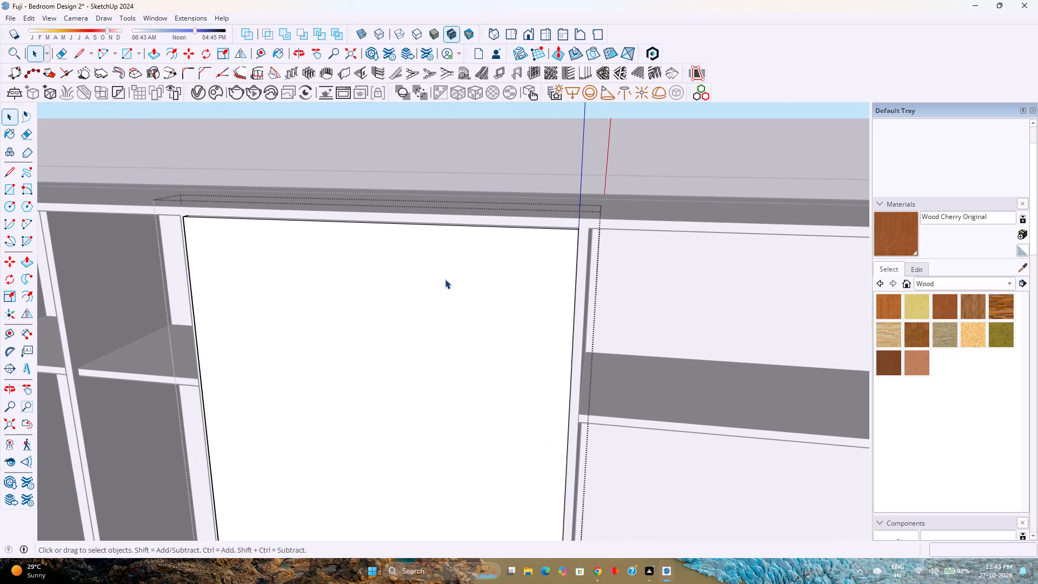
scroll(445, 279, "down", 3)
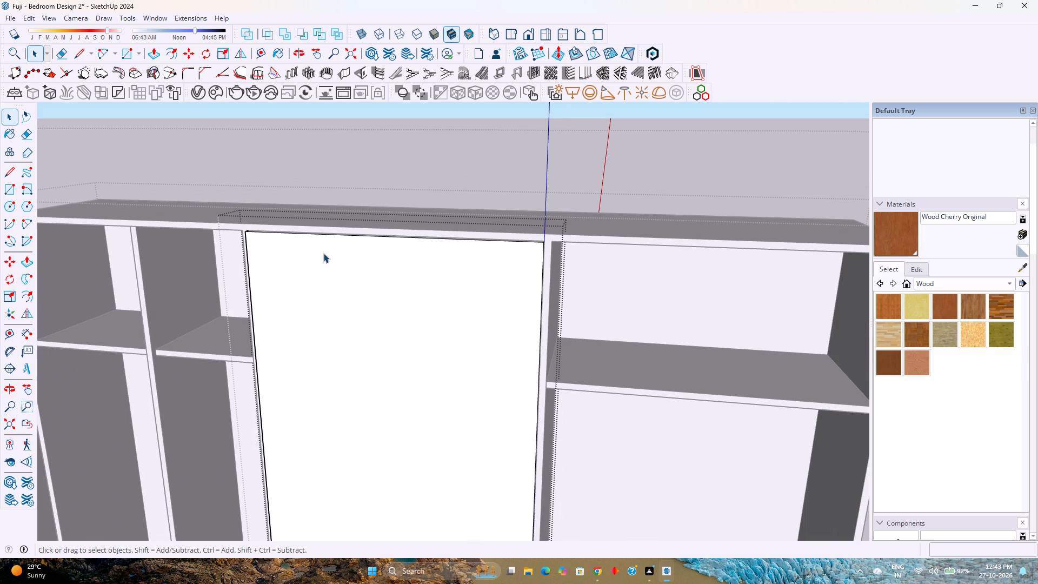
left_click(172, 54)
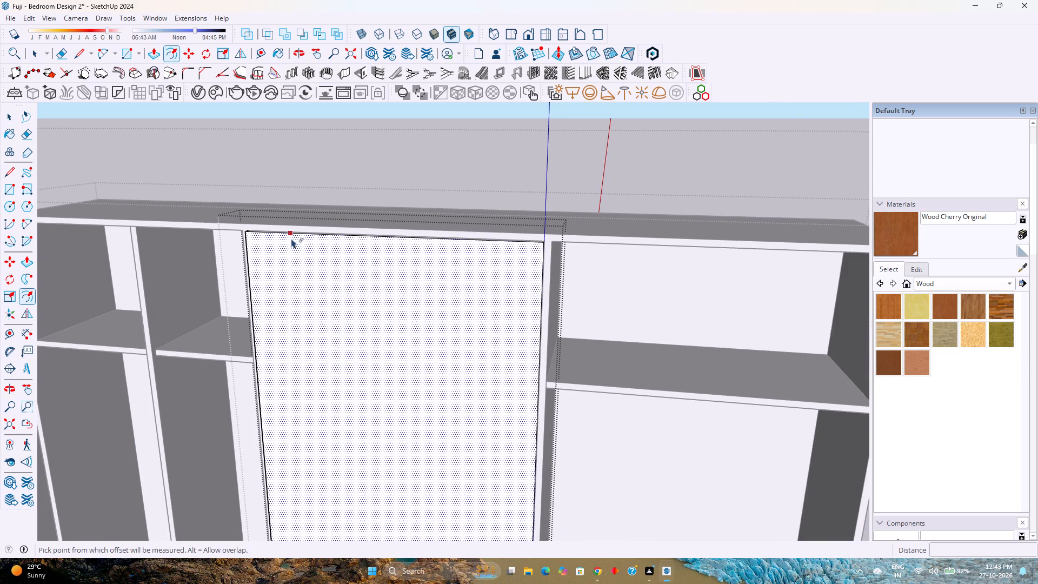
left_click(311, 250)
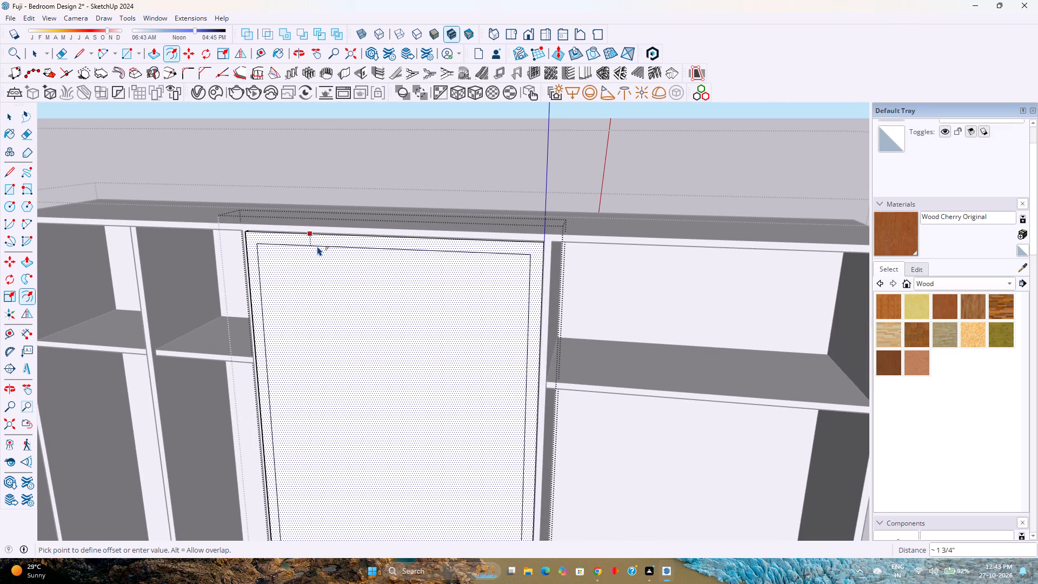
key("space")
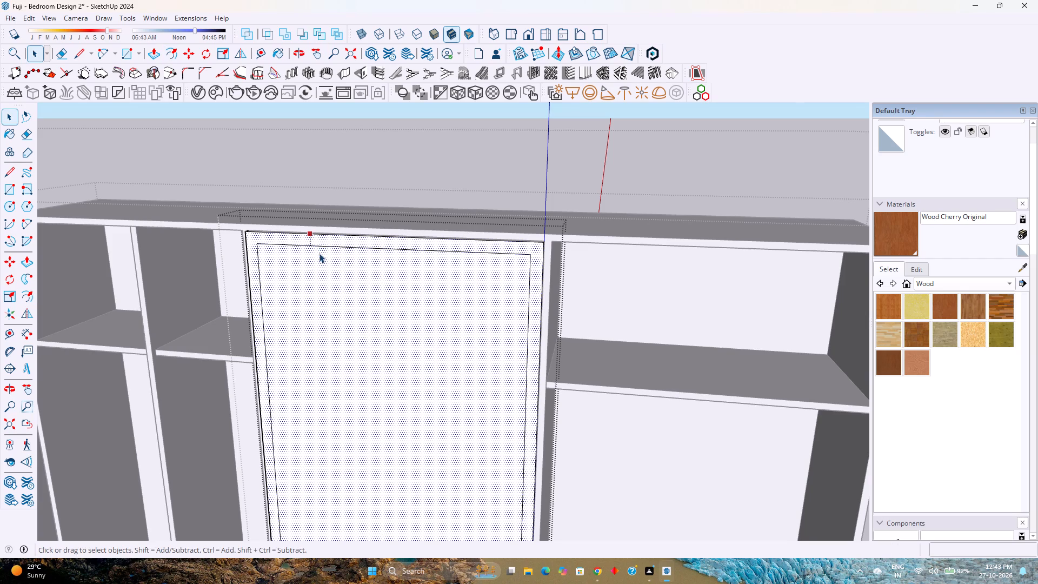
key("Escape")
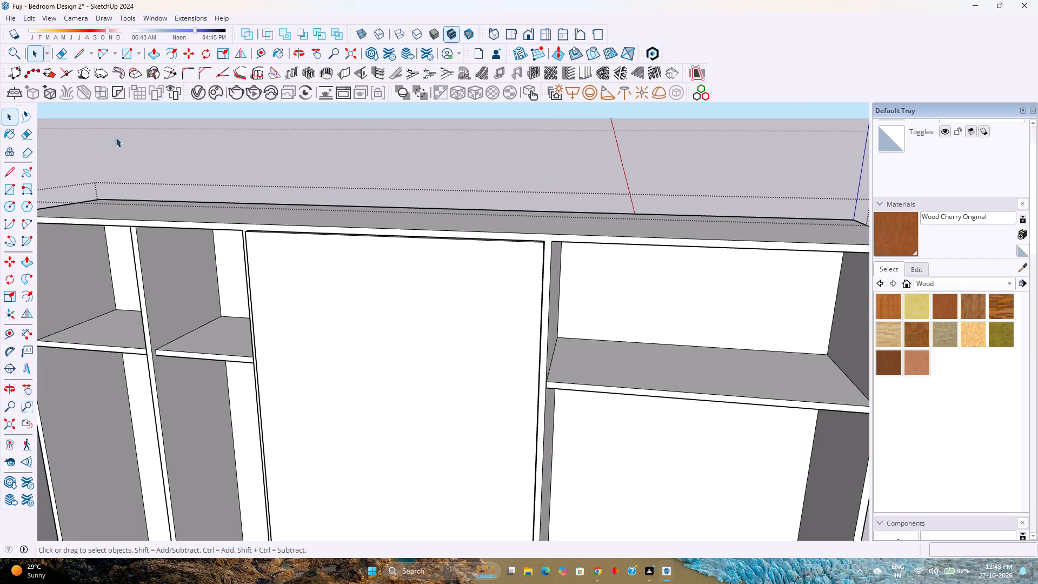
Reopen the shutter panel group and draw a vertical line about 8' 6" long between its top and bottom edge midpoints.
double_click(331, 260)
scroll(331, 260, "up", 2)
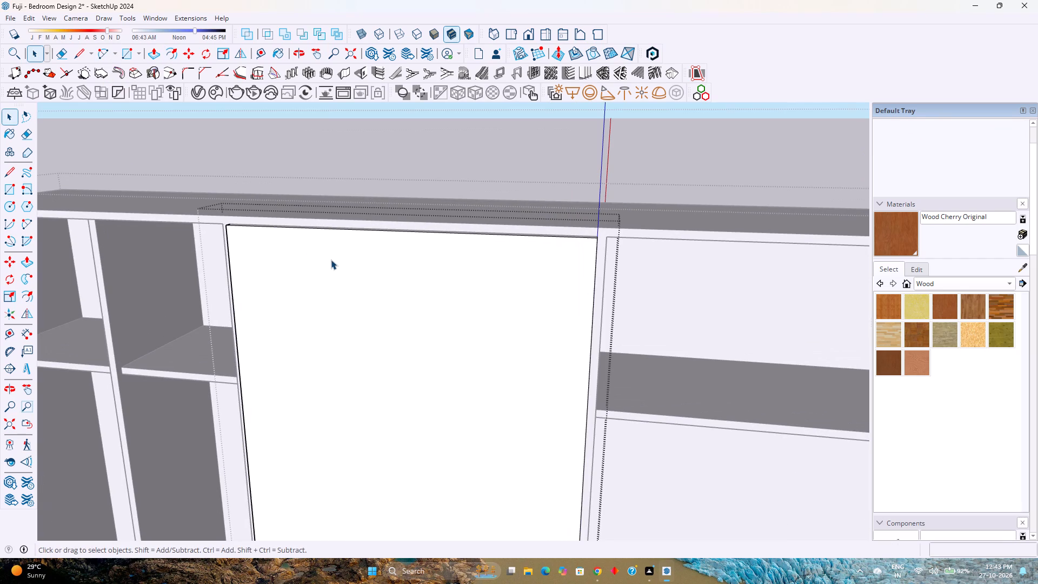
left_click(331, 260)
left_click(83, 57)
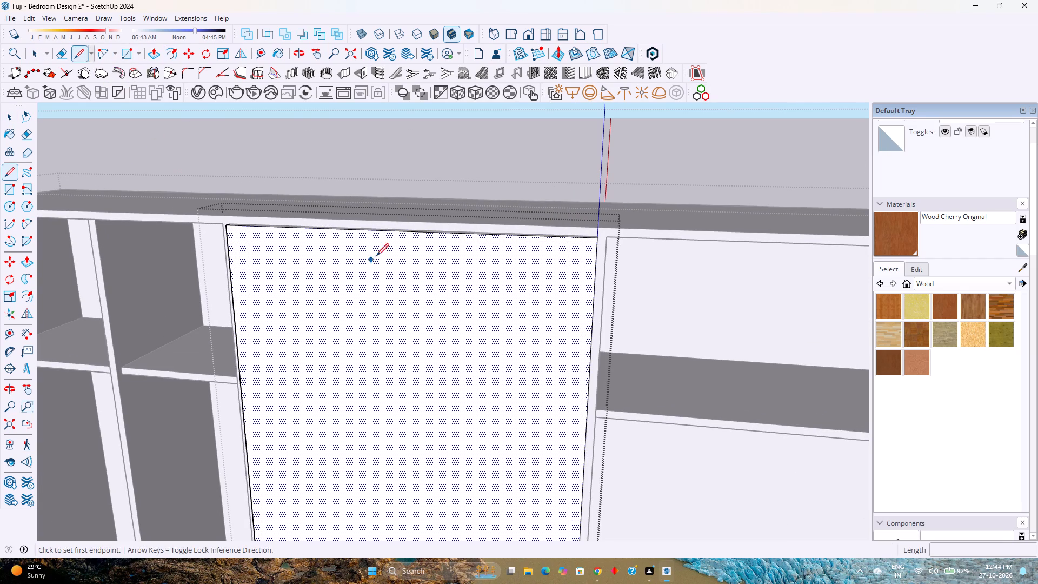
left_click(403, 232)
scroll(402, 230, "down", 9)
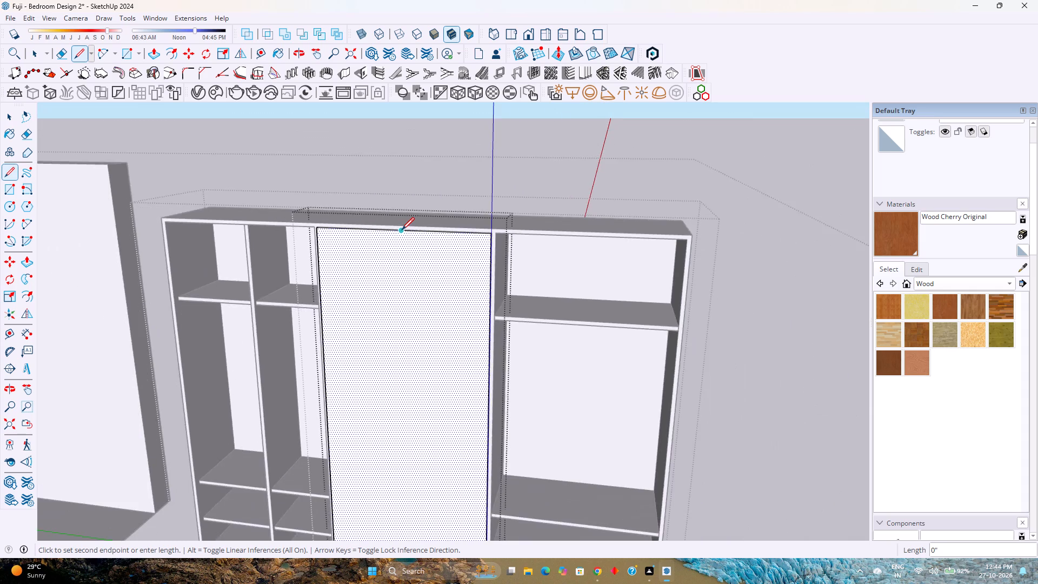
scroll(402, 230, "down", 7)
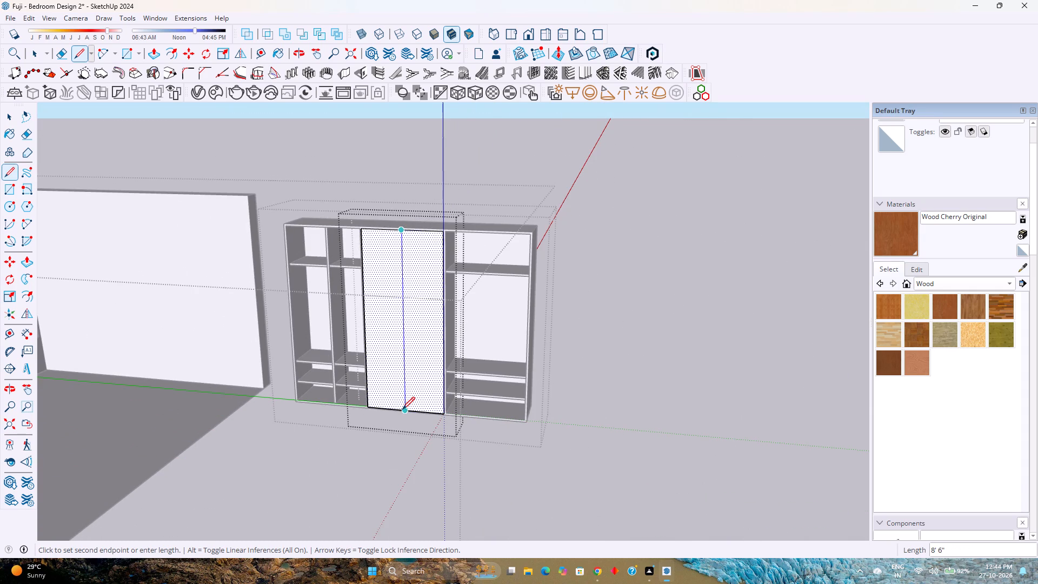
left_click(402, 409)
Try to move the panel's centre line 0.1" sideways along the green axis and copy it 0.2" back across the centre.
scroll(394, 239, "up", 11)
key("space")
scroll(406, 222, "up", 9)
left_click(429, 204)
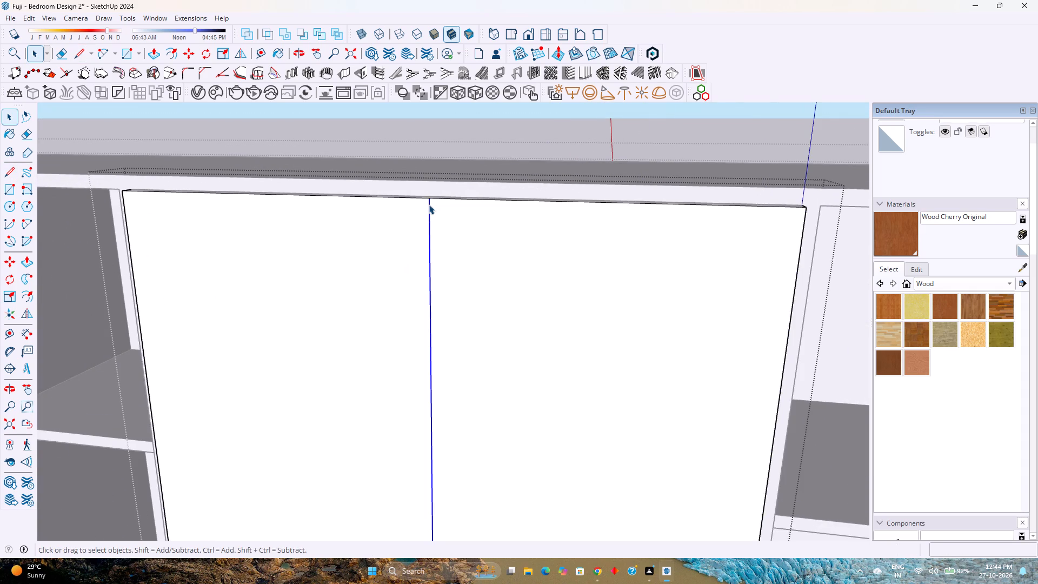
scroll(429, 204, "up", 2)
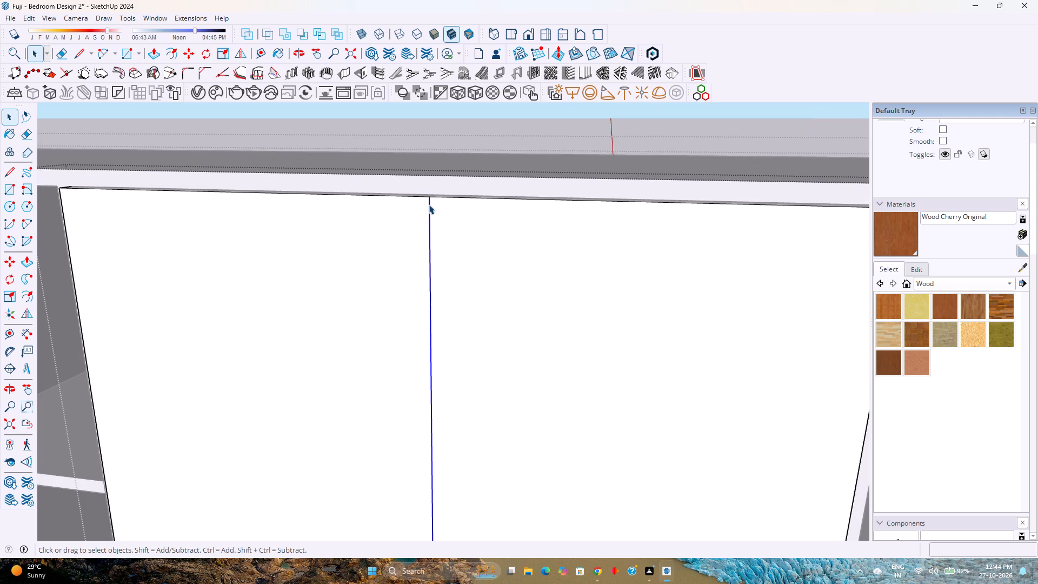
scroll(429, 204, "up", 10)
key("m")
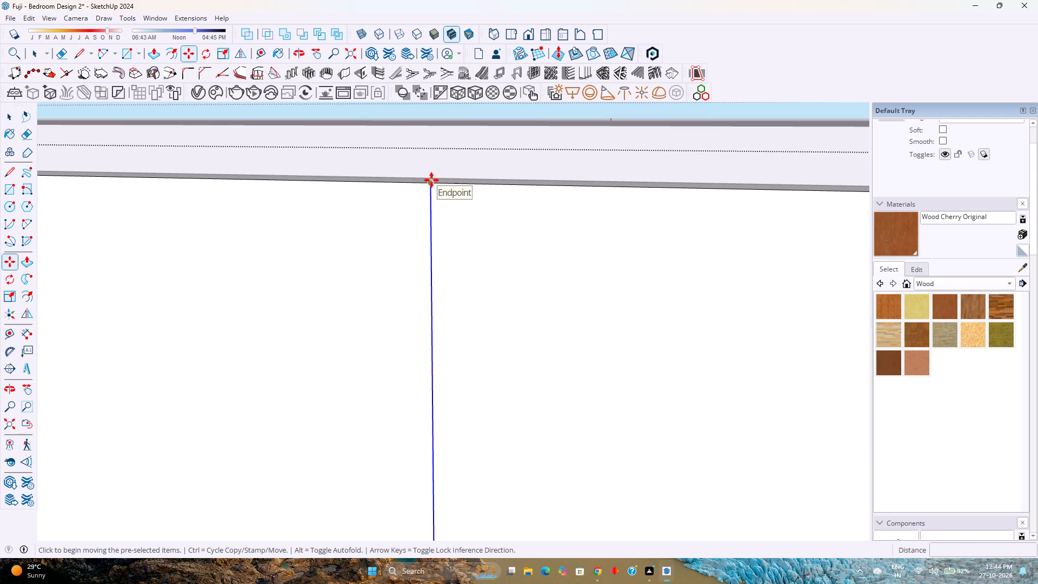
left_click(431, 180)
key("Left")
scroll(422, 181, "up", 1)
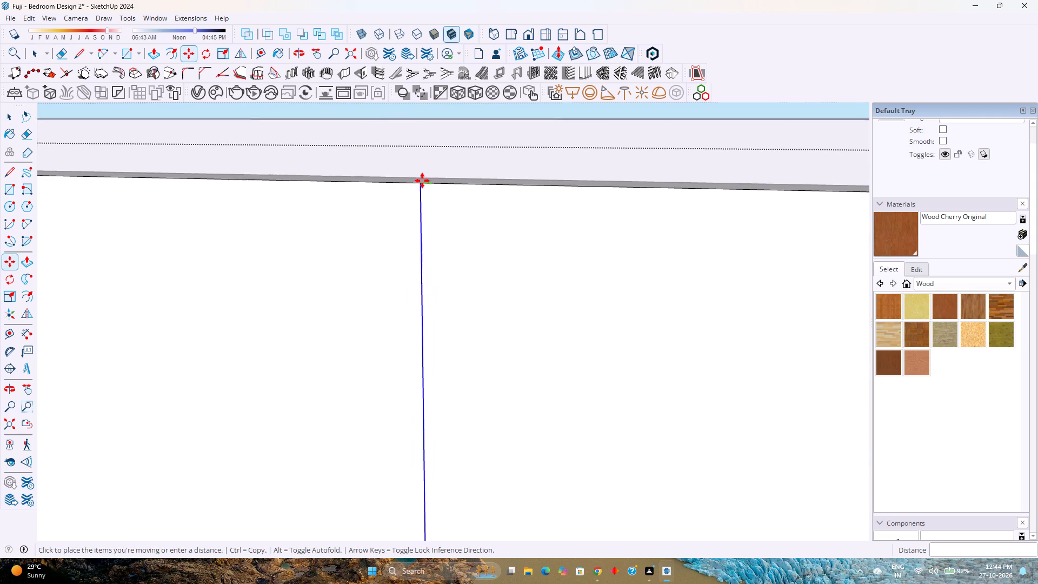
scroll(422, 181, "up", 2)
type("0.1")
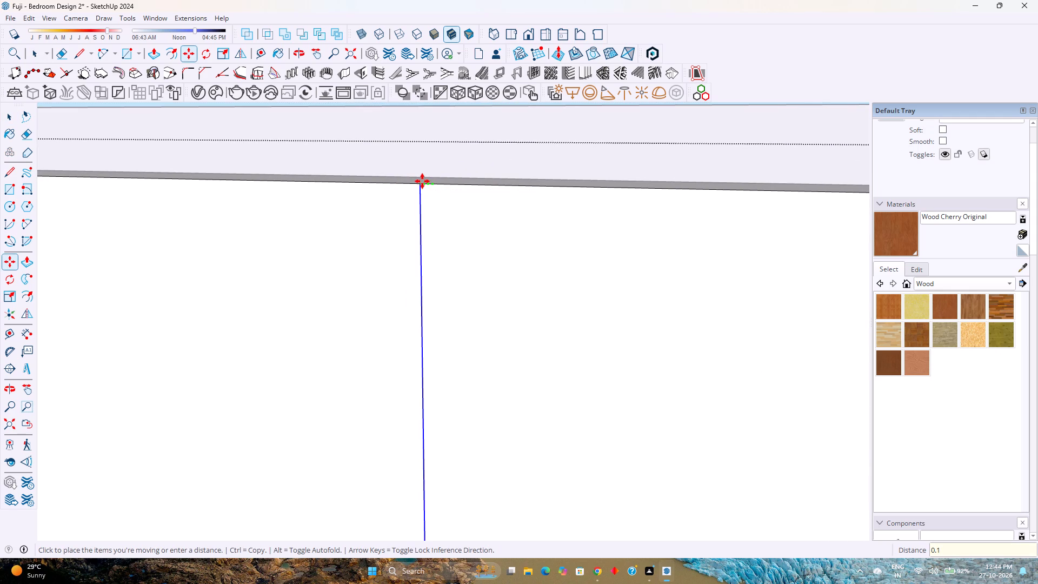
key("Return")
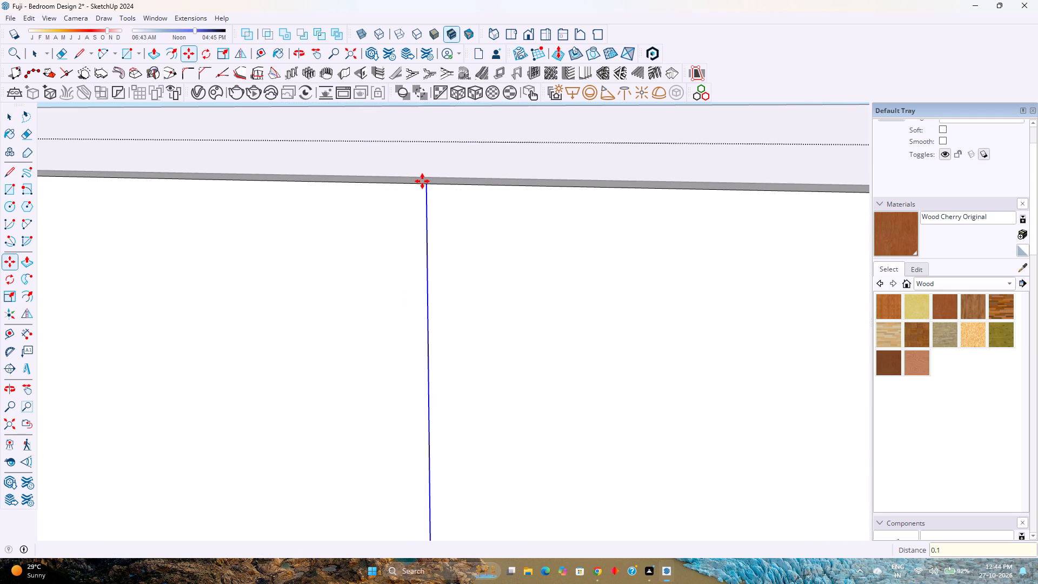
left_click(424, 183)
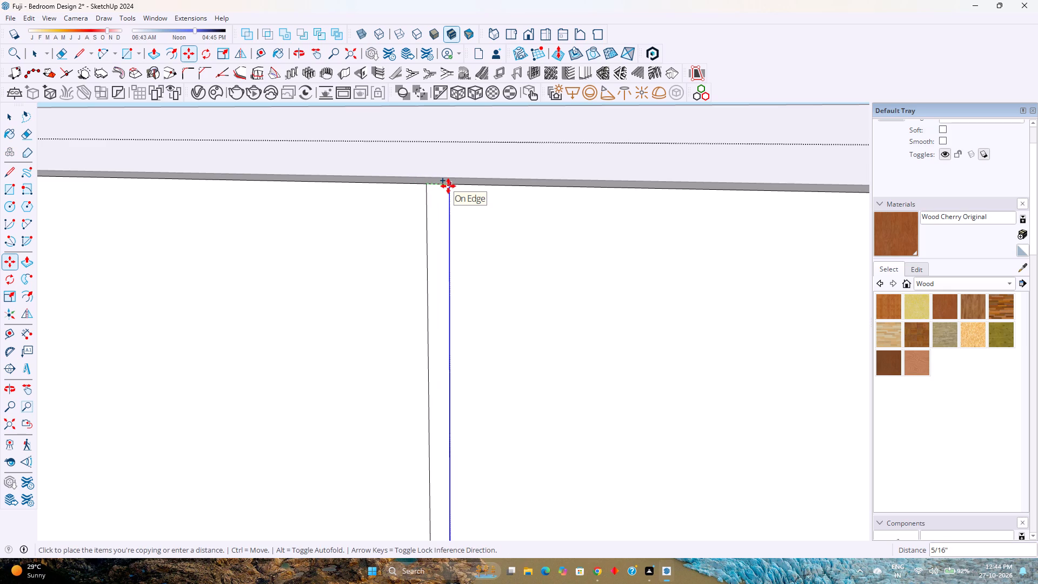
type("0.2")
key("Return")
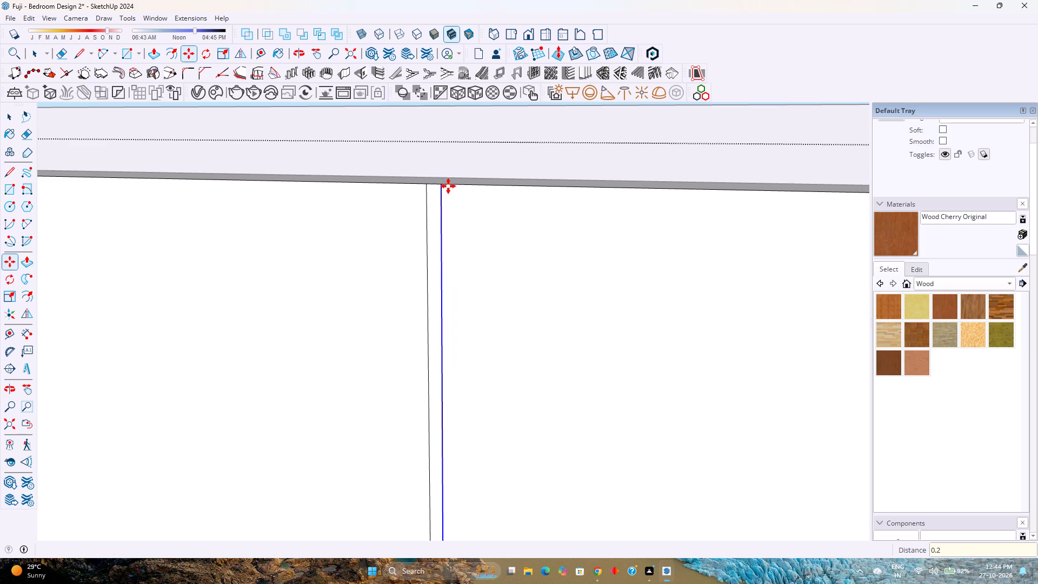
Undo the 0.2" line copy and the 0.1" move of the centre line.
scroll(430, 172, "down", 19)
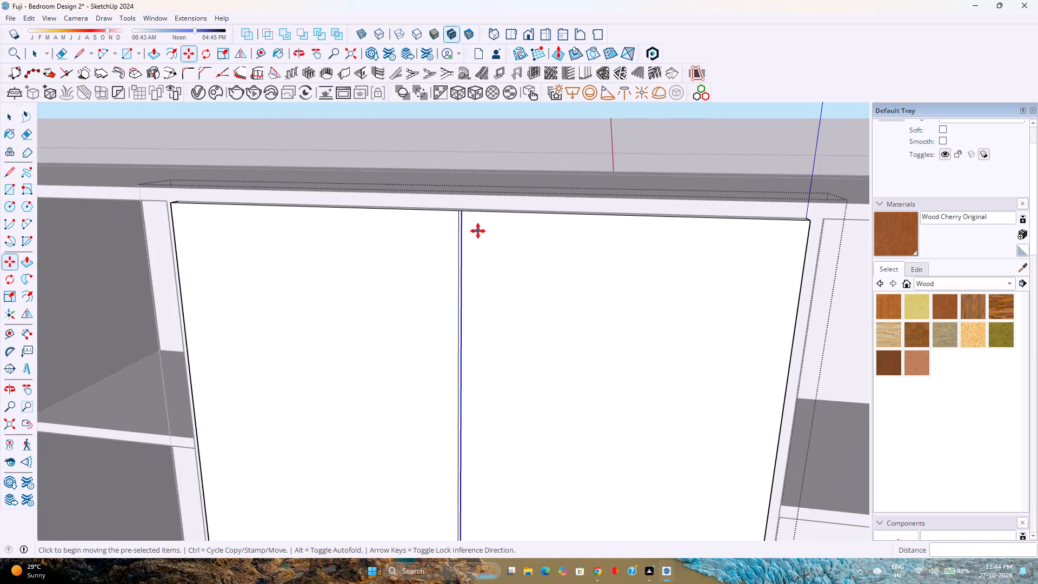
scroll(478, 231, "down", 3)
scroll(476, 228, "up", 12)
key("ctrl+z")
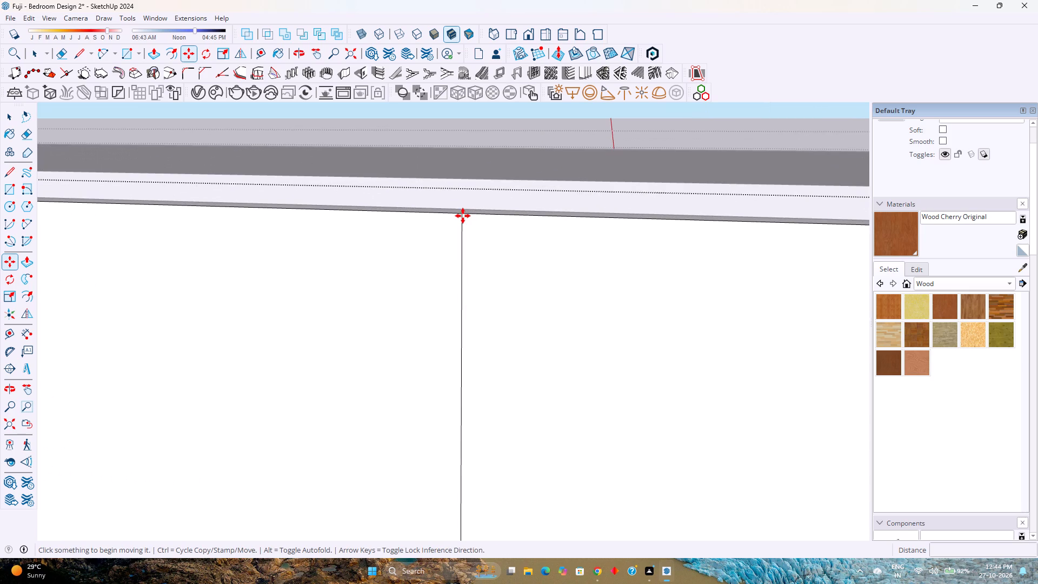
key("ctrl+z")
Move the panel's centre line 0.01" toward the narrow bays along the green axis, and copy it 0.02" back the other way.
scroll(463, 216, "up", 5)
key("space")
left_click(467, 221)
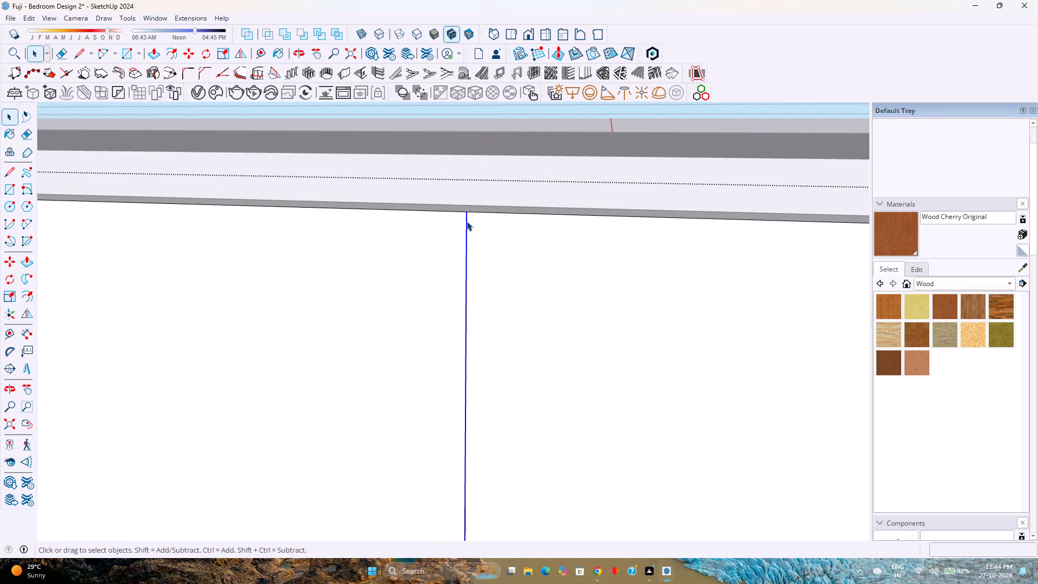
type(",m")
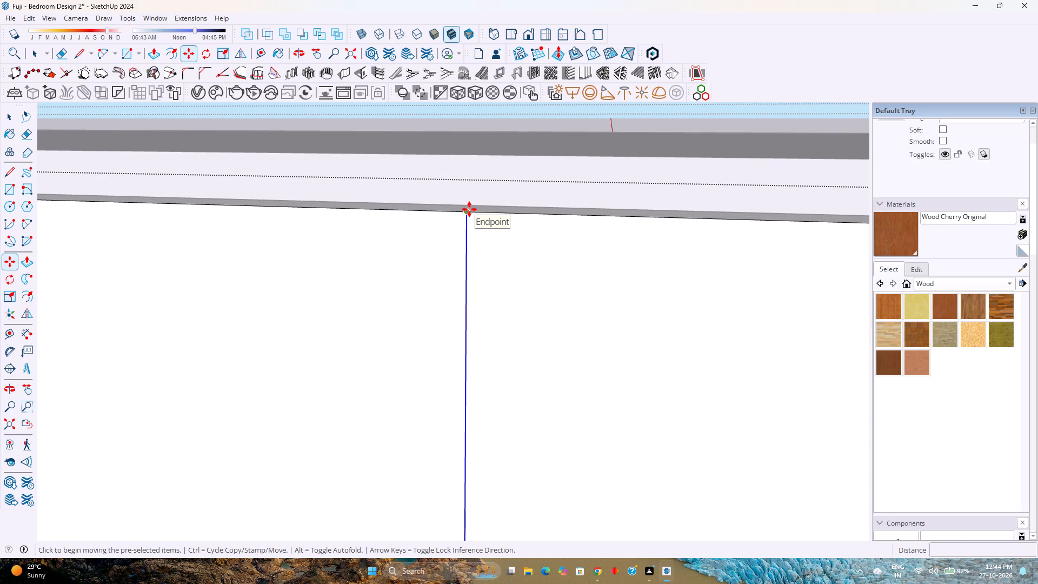
left_click(469, 209)
key("Left")
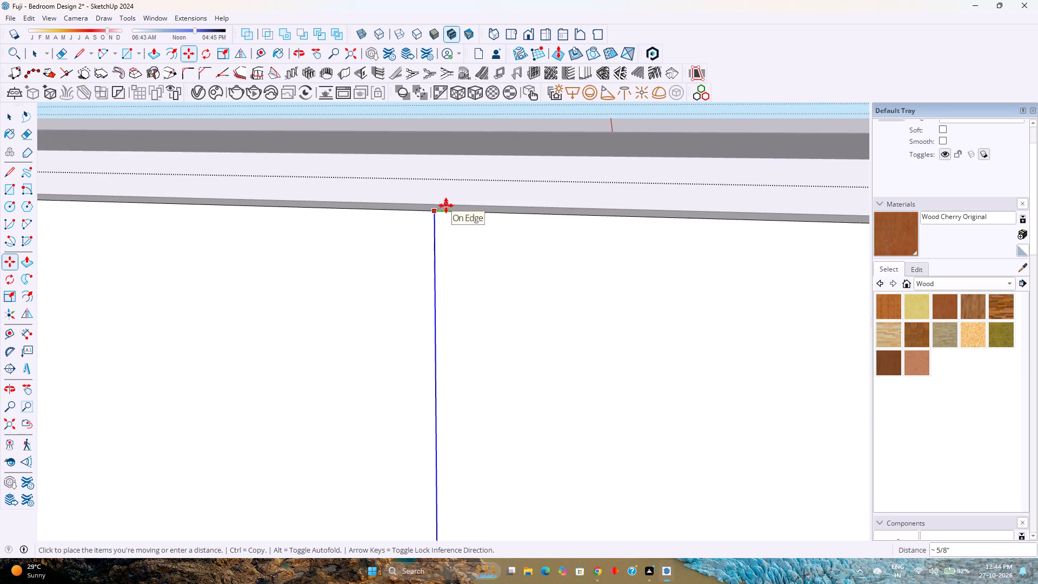
type("0.1")
key("BackSpace")
type("01")
key("Return")
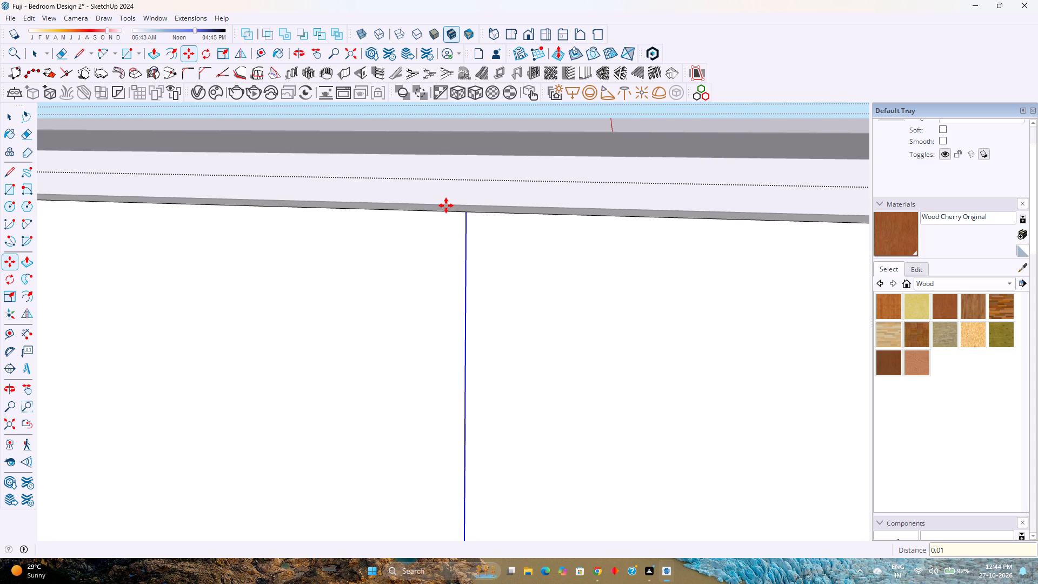
left_click(466, 215)
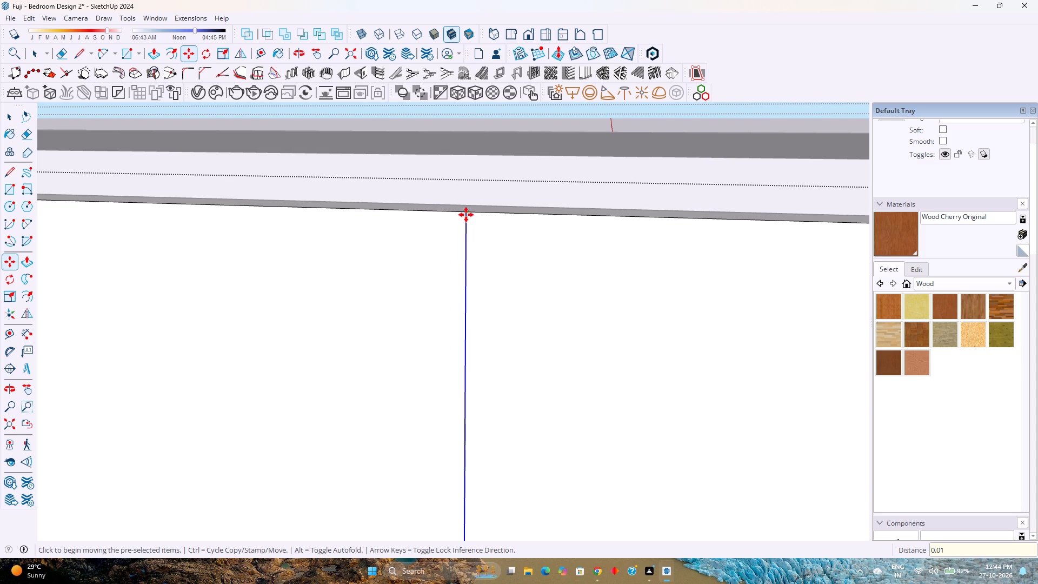
type("0.02")
key("Return")
Push the thin strip between the two centre lines 1" back through the panel to split it into two shutters.
scroll(462, 203, "up", 12)
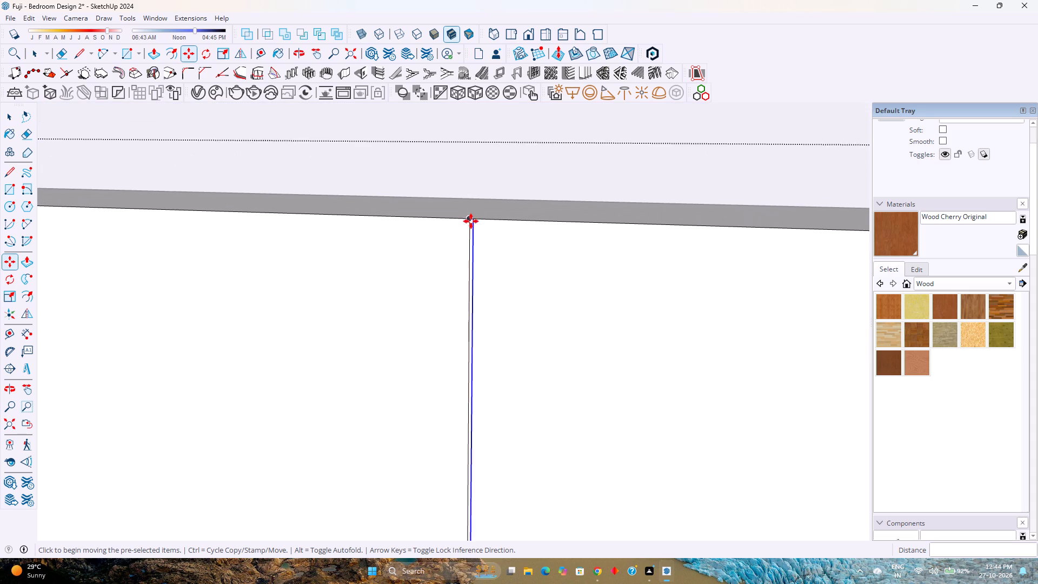
scroll(471, 221, "up", 20)
scroll(471, 221, "up", 3)
key("p")
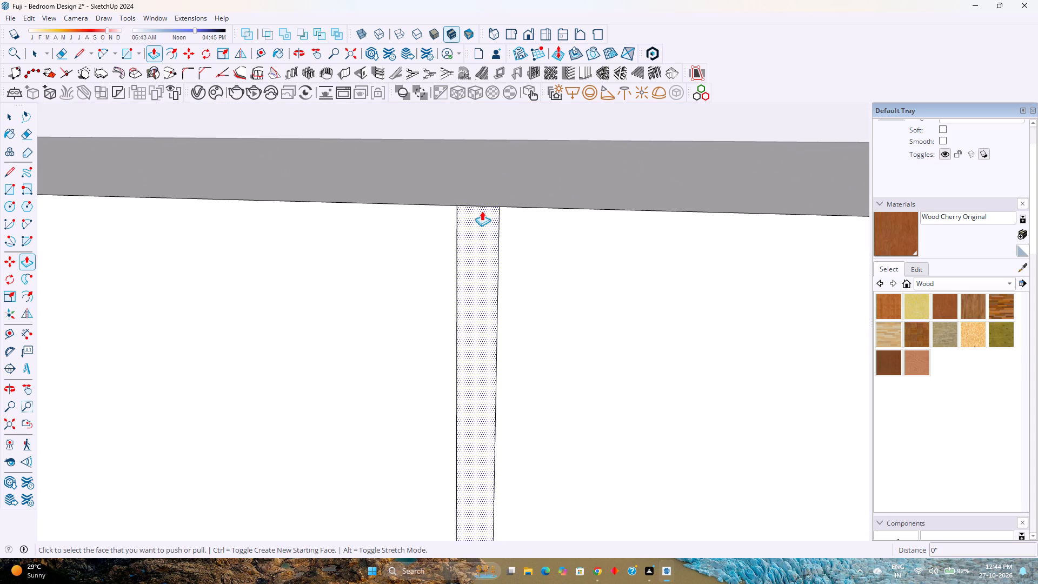
left_click(482, 211)
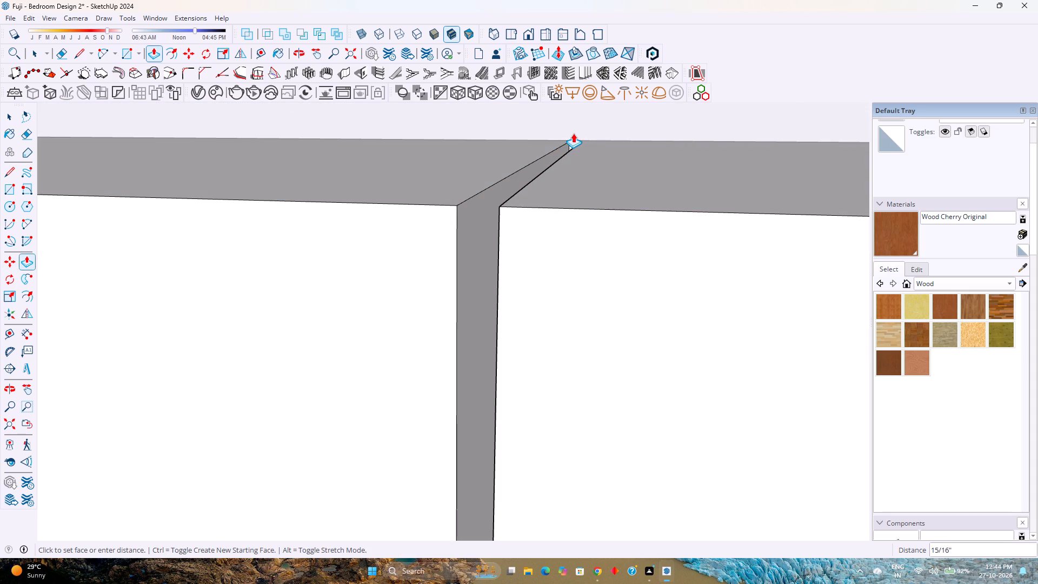
key("1")
key("Return")
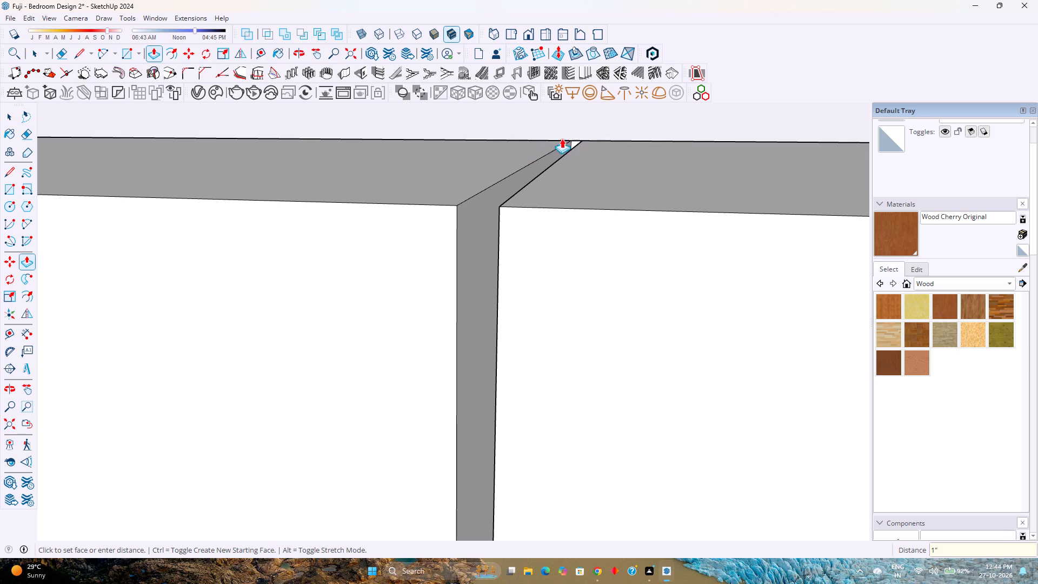
Erase the leftover edge bridging the top of the gap between the two shutters.
middle_click_drag(486, 202, 565, 220)
middle_click_drag(565, 220, 522, 220)
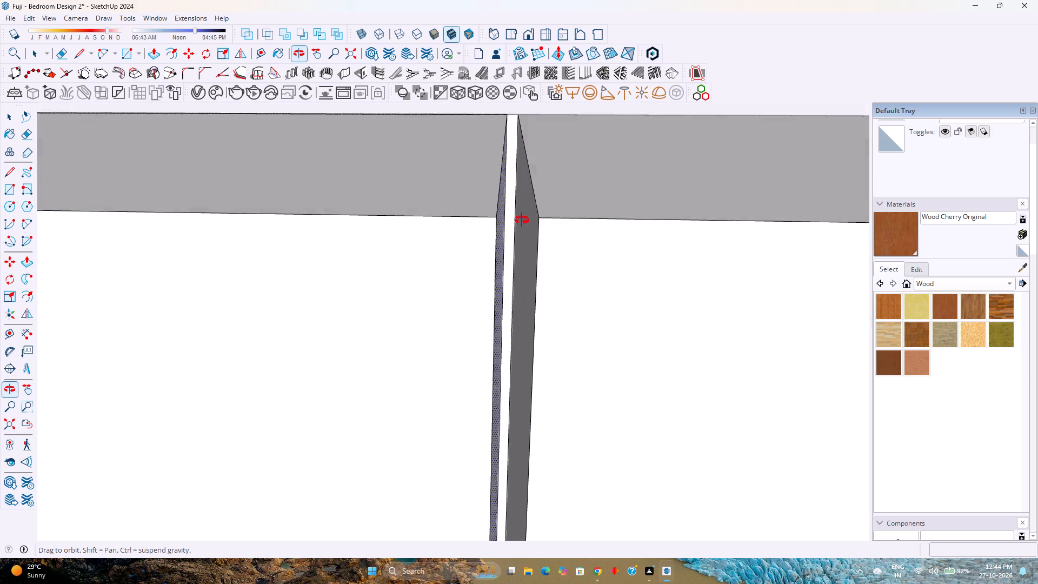
middle_click_drag(522, 220, 513, 229)
middle_click_drag(512, 234, 530, 270)
scroll(527, 265, "down", 11)
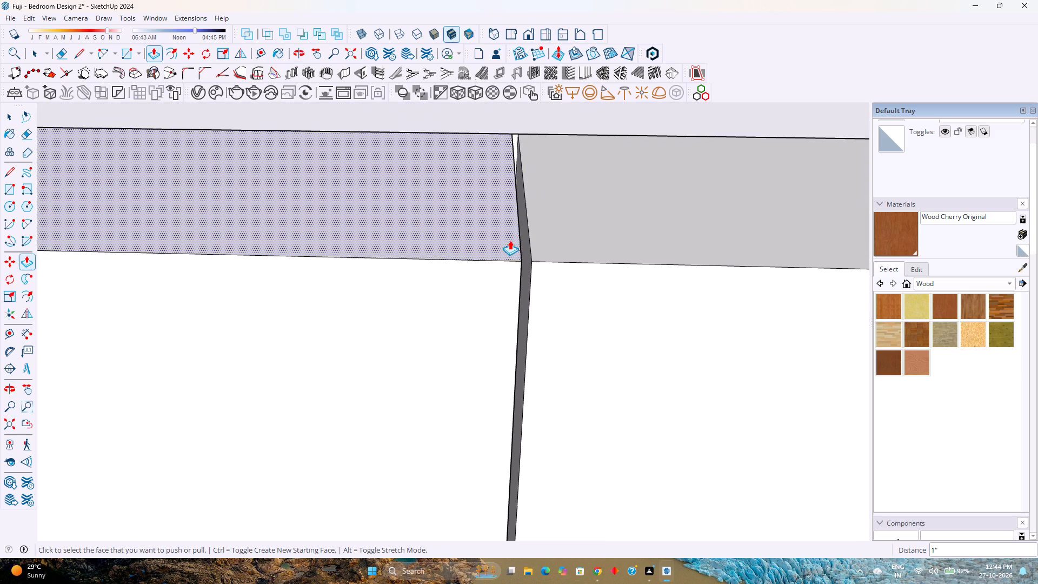
key("e")
scroll(516, 131, "up", 7)
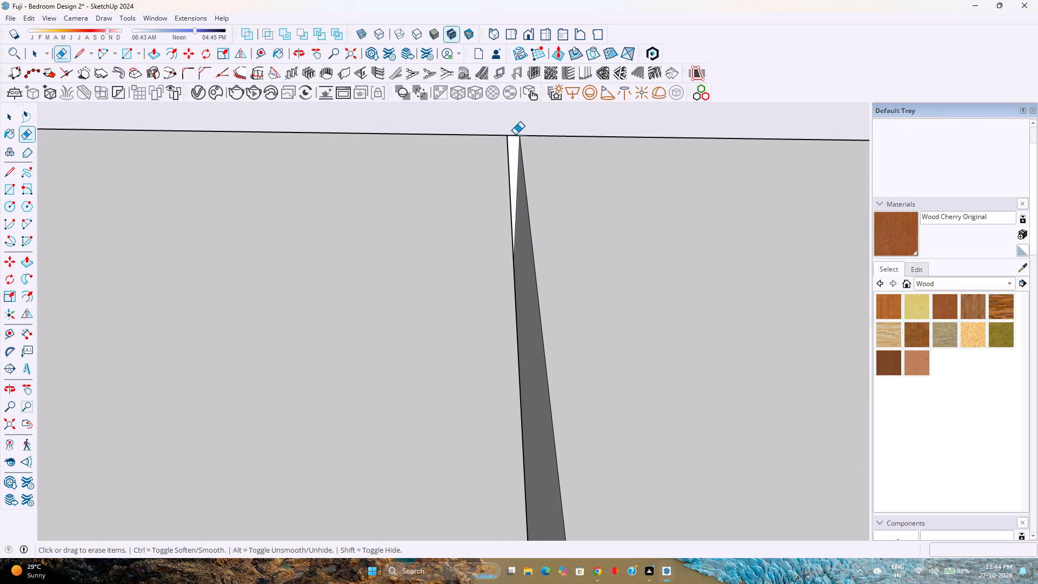
left_click(514, 135)
scroll(515, 145, "down", 14)
key("space")
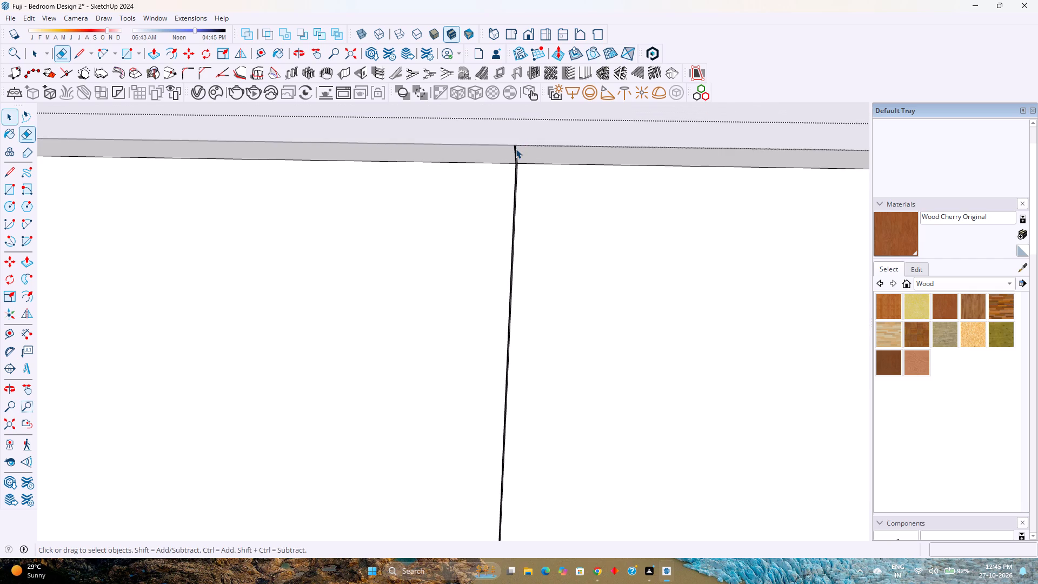
Offset the outline of the shutter farther from the narrow bays 1.5" inward.
scroll(516, 149, "down", 20)
scroll(516, 149, "down", 4)
middle_click_drag(540, 182, 528, 185, "shift")
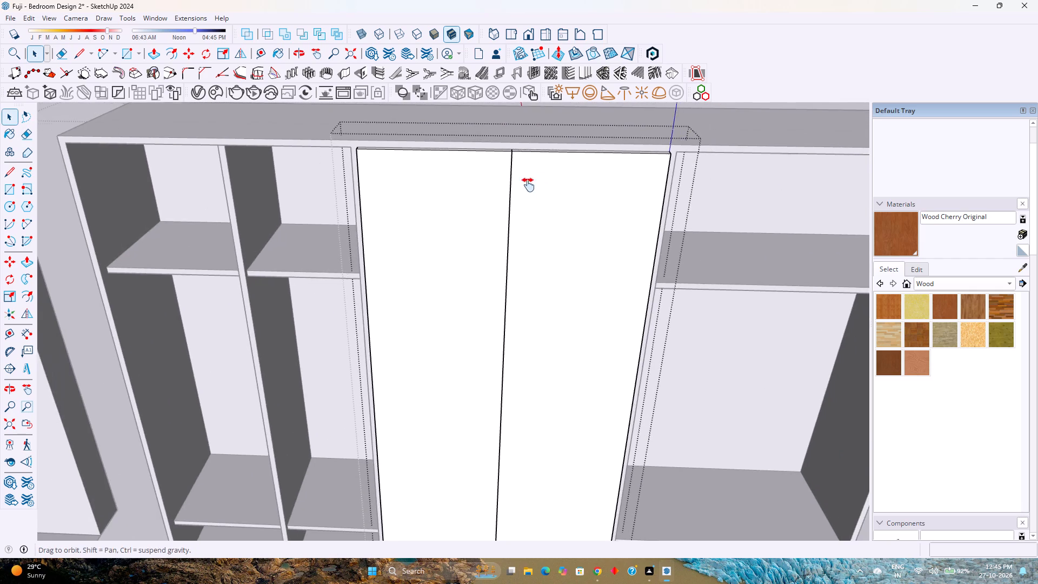
middle_click_drag(528, 185, 509, 185, "shift")
scroll(555, 240, "down", 2)
left_click(555, 240)
scroll(555, 240, "up", 3)
middle_click_drag(544, 235, 497, 214)
middle_click(497, 214)
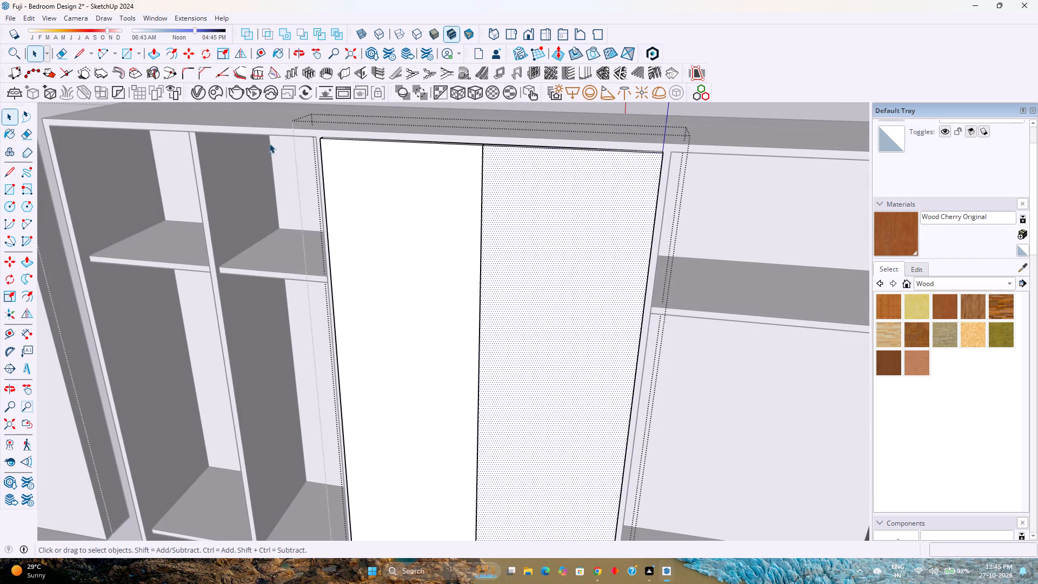
left_click(168, 54)
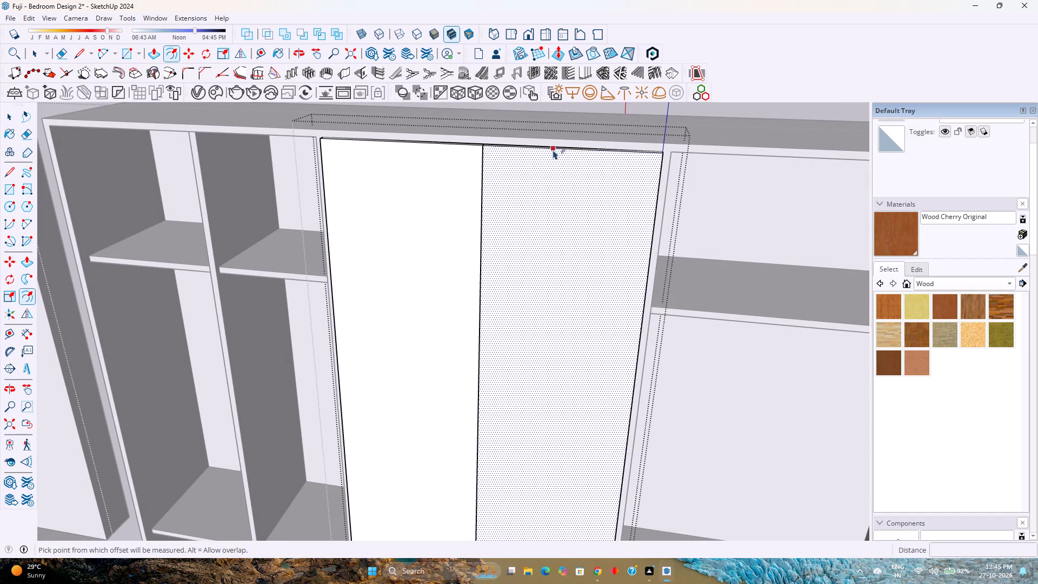
left_click(556, 155)
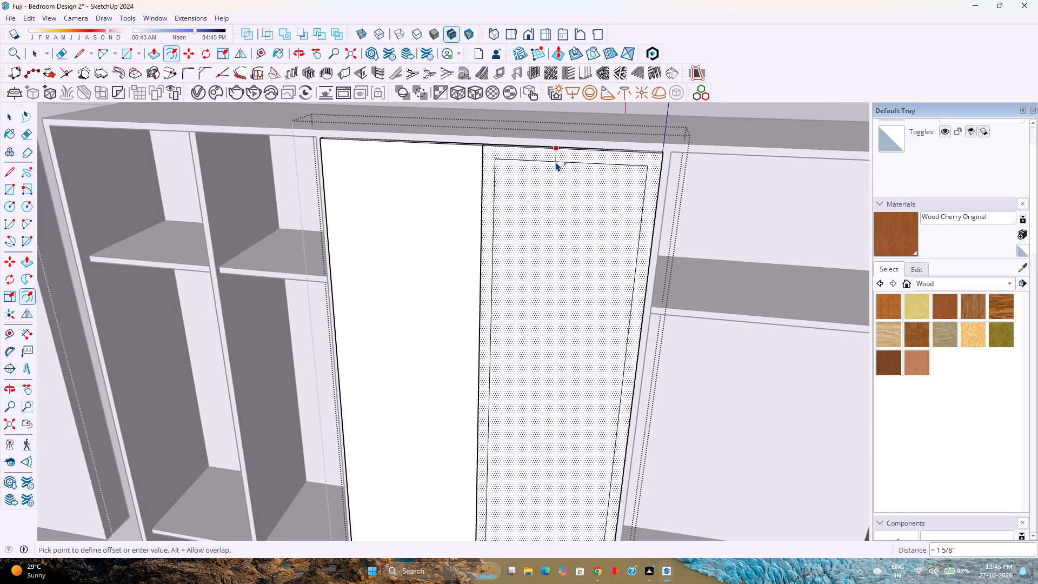
type("1.5")
key("Return")
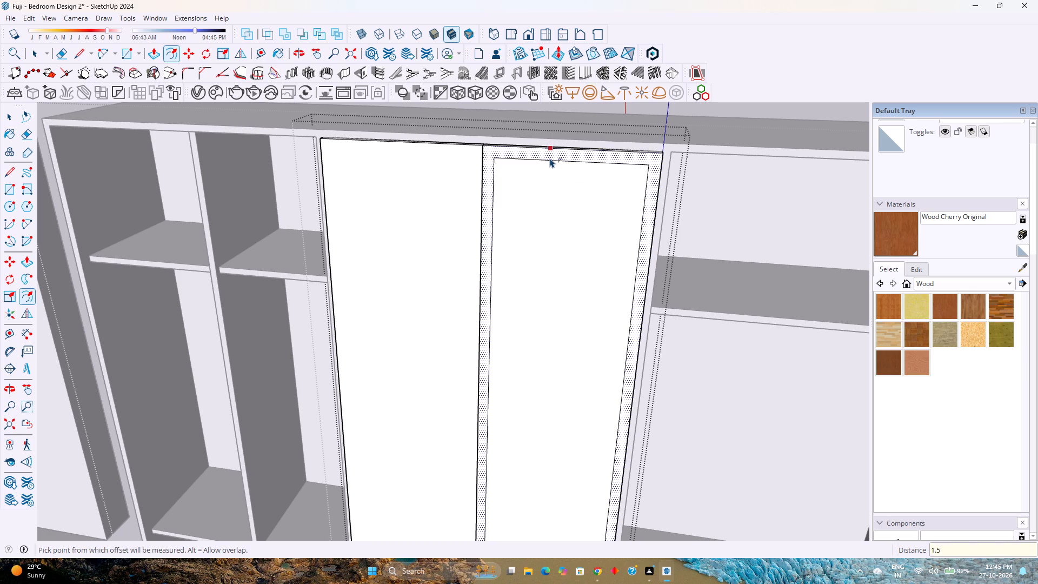
Offset the outline of the shutter nearer the narrow bays 1.5" inward to match the other one.
middle_click_drag(550, 158, 574, 264, "shift")
left_click(496, 256)
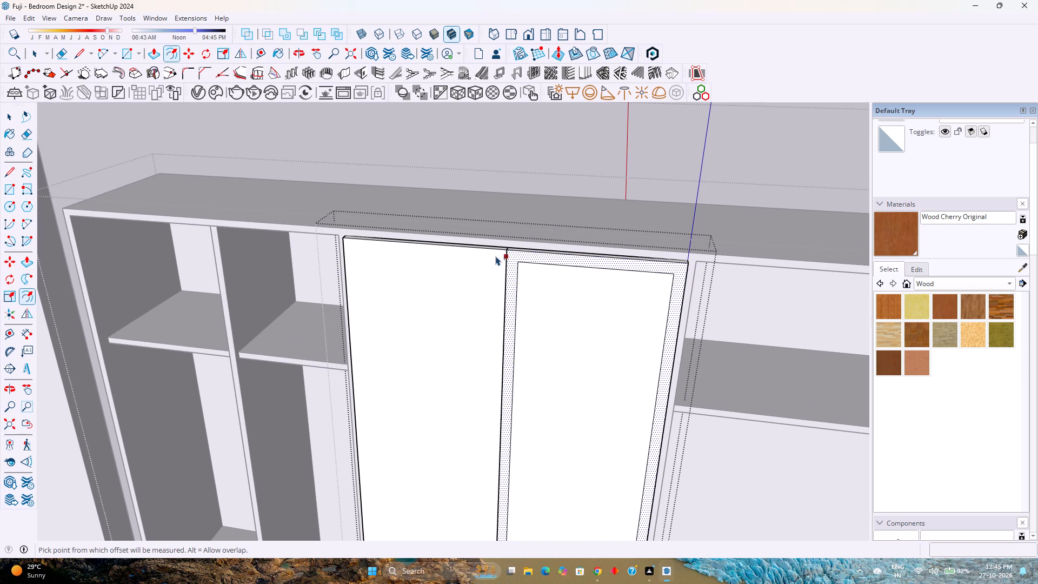
key("Escape")
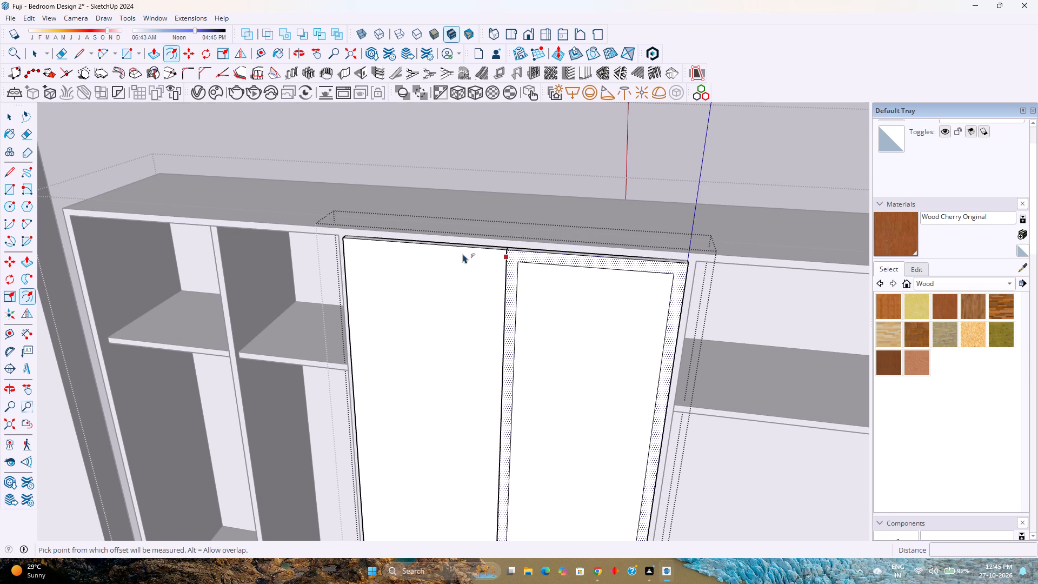
key("Escape")
left_click(471, 255)
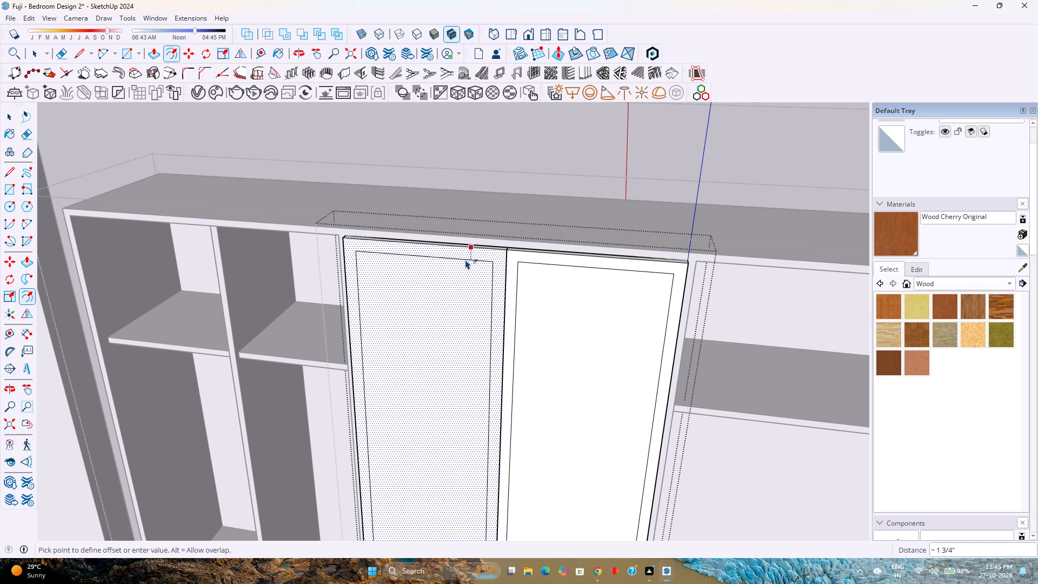
type("1.5")
key("Return")
key("space")
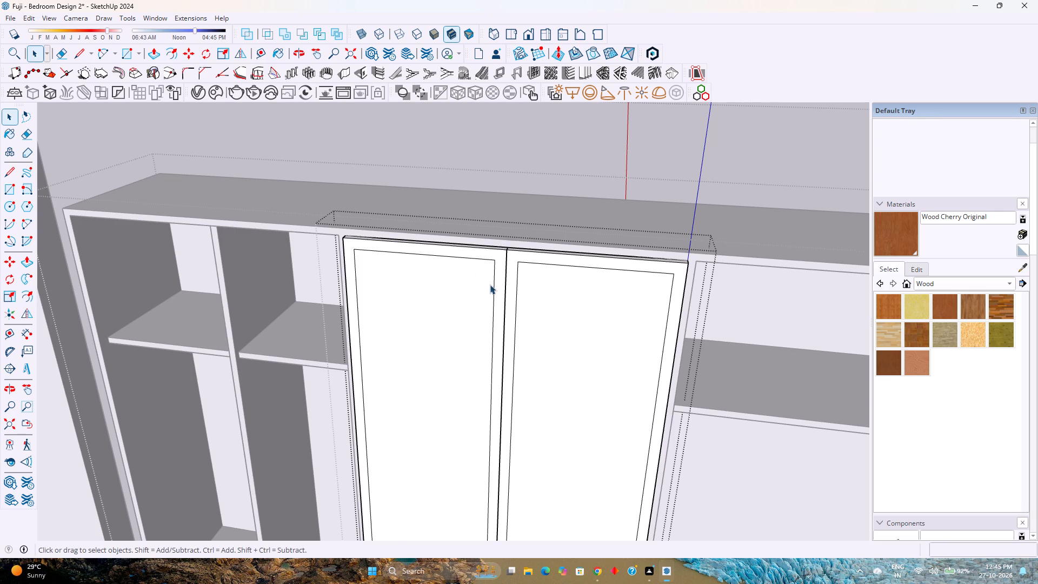
Push the inner face of both shutters 1" back through the panel, leaving open frames, and close the shutter group.
scroll(536, 313, "down", 3)
left_click(540, 314)
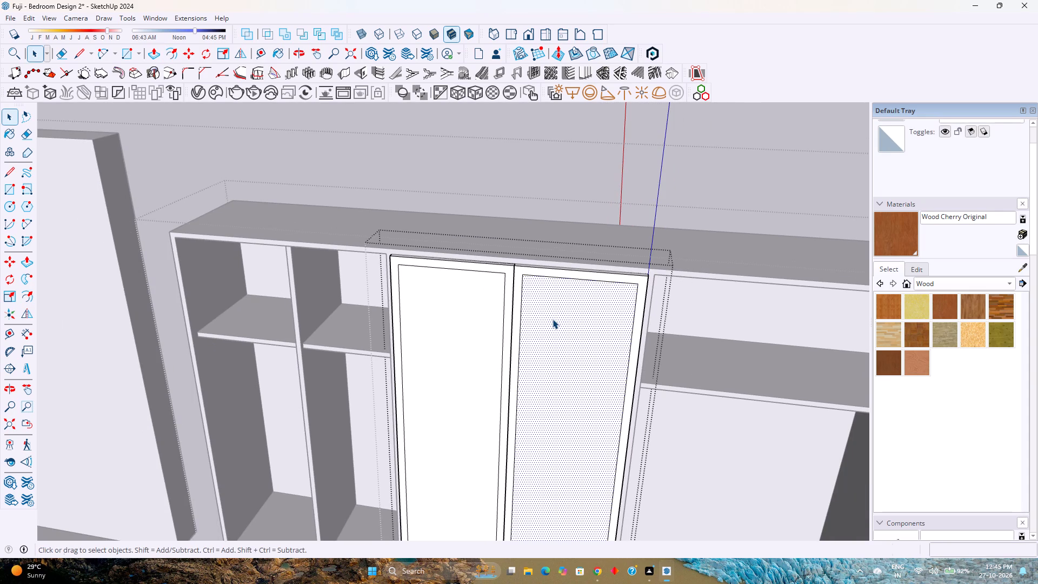
key("p")
left_click(565, 323)
key("1")
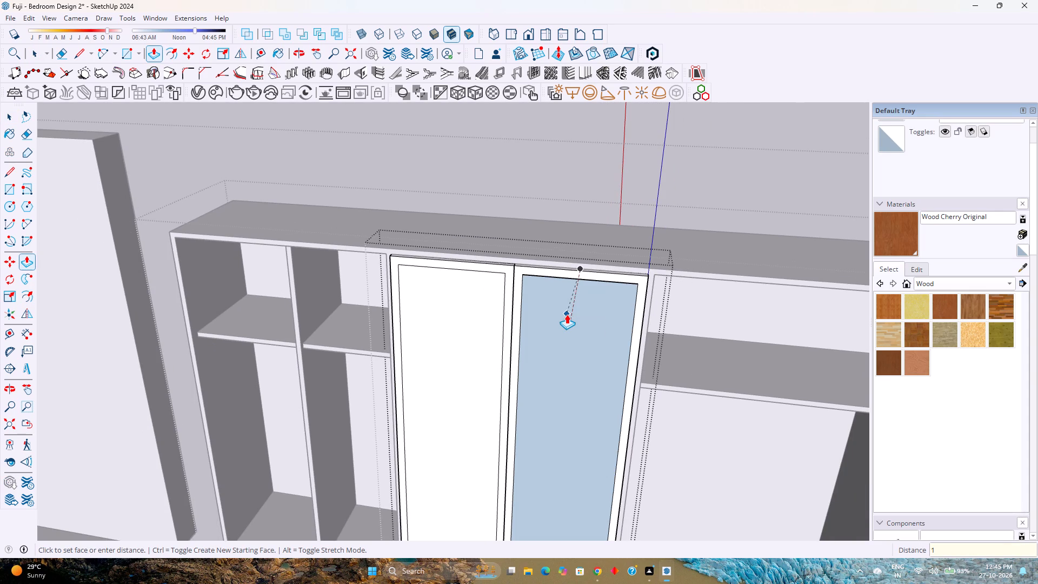
key("Return")
double_click(464, 346)
key("space")
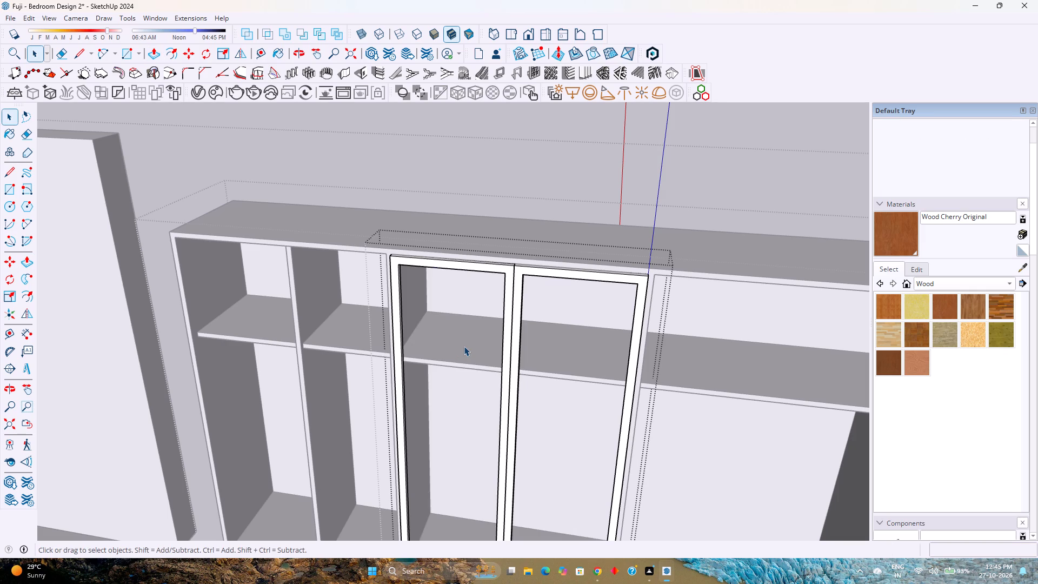
key("Escape")
Paint the whole shutter frame group with Wood Veneer 01.
scroll(464, 346, "down", 3)
middle_click_drag(473, 353, 489, 274, "shift")
middle_click_drag(537, 420, 490, 357)
middle_click(490, 357)
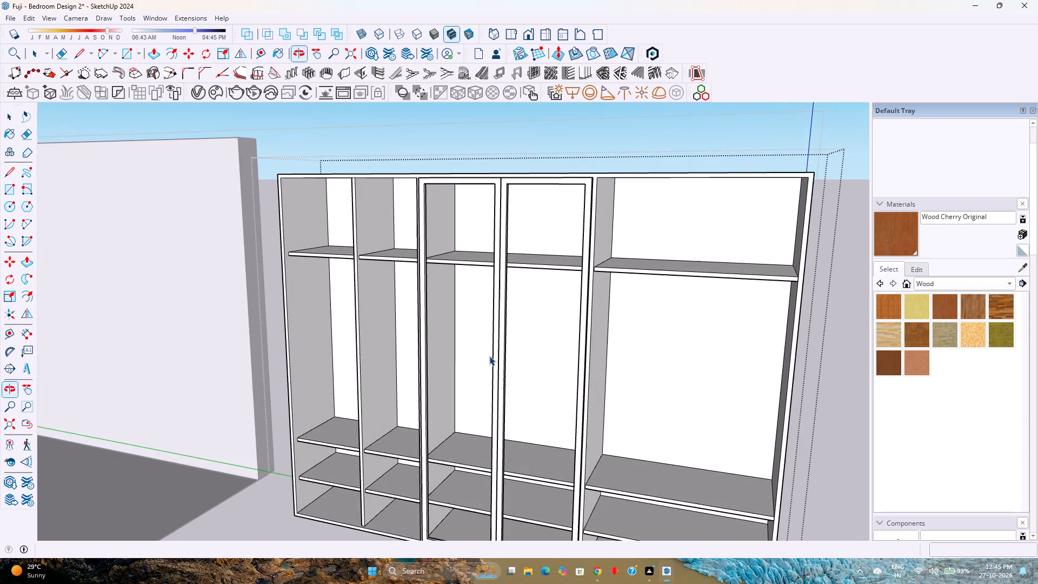
scroll(489, 356, "up", 6)
middle_click_drag(525, 358, 515, 404)
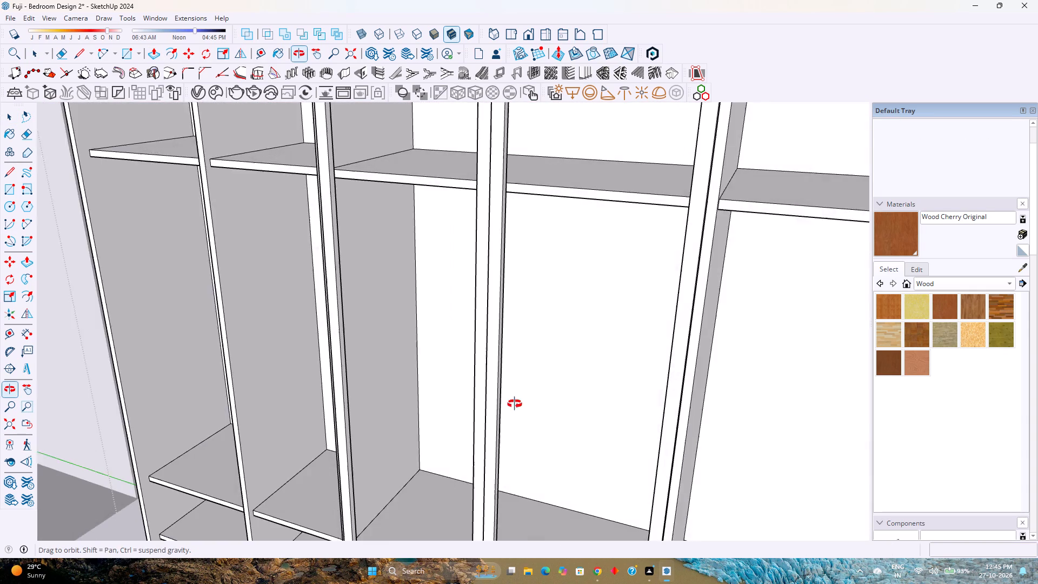
middle_click_drag(515, 404, 516, 404)
middle_click(516, 404)
scroll(522, 398, "down", 8)
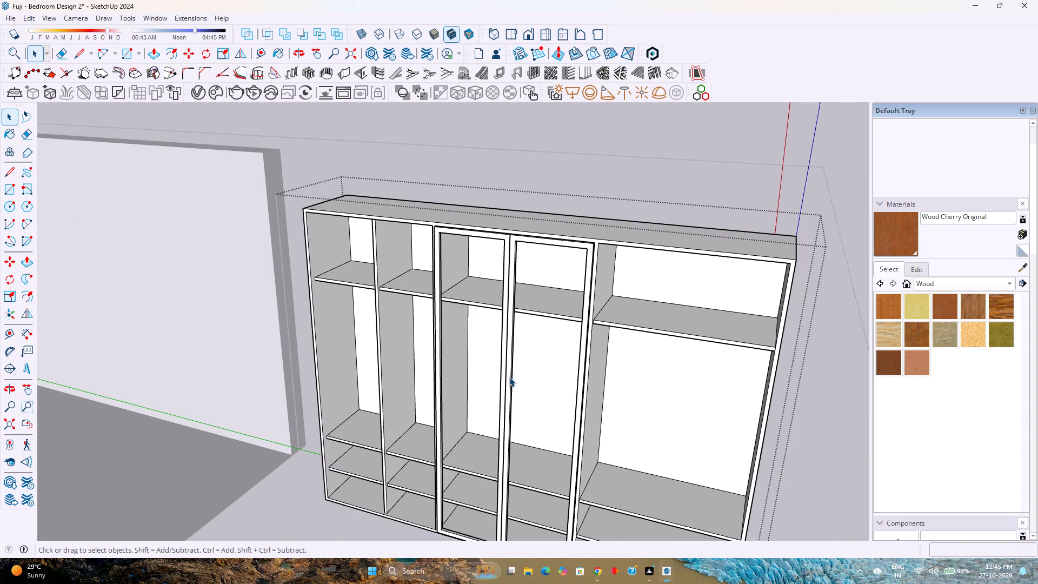
scroll(506, 371, "down", 1)
left_click(510, 298)
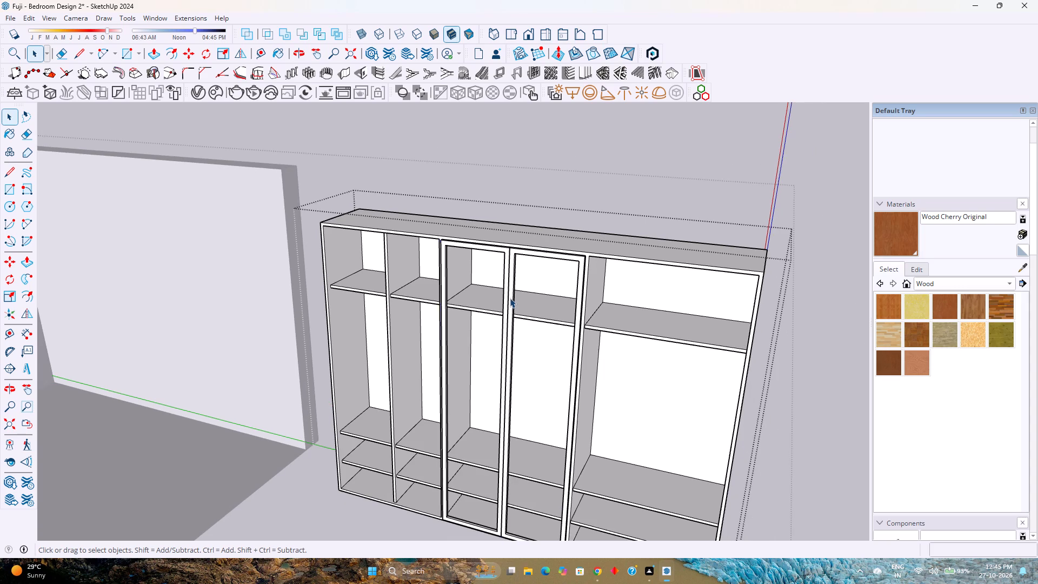
scroll(510, 298, "up", 3)
left_click(886, 364)
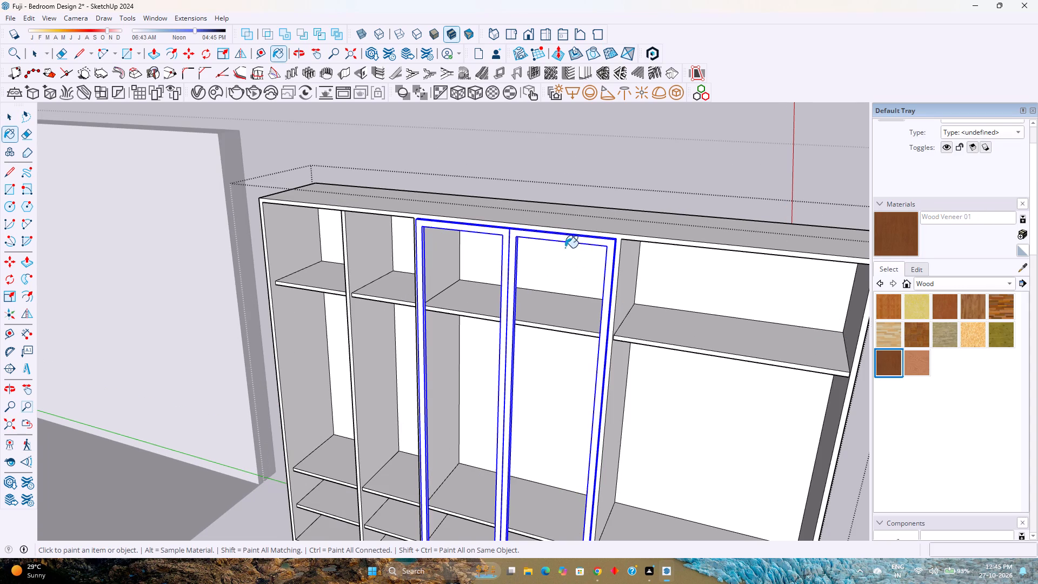
left_click(609, 242)
key("space")
Inside the shutter group, draw a rectangle of 8' 3" by about 1' 7 1/4" filling the opening farther from the narrow bays.
scroll(518, 234, "up", 3)
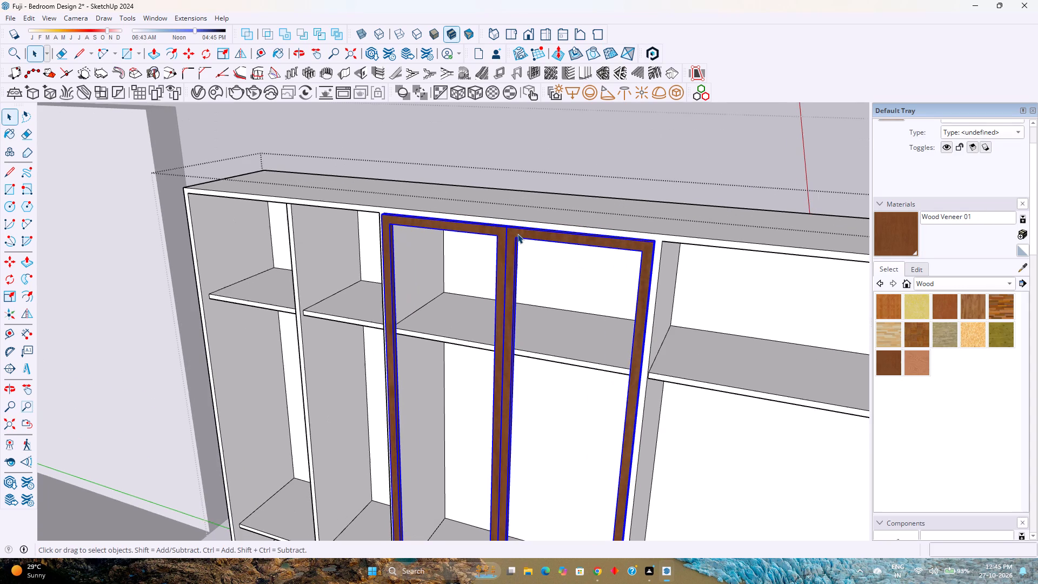
double_click(517, 237)
scroll(517, 237, "up", 8)
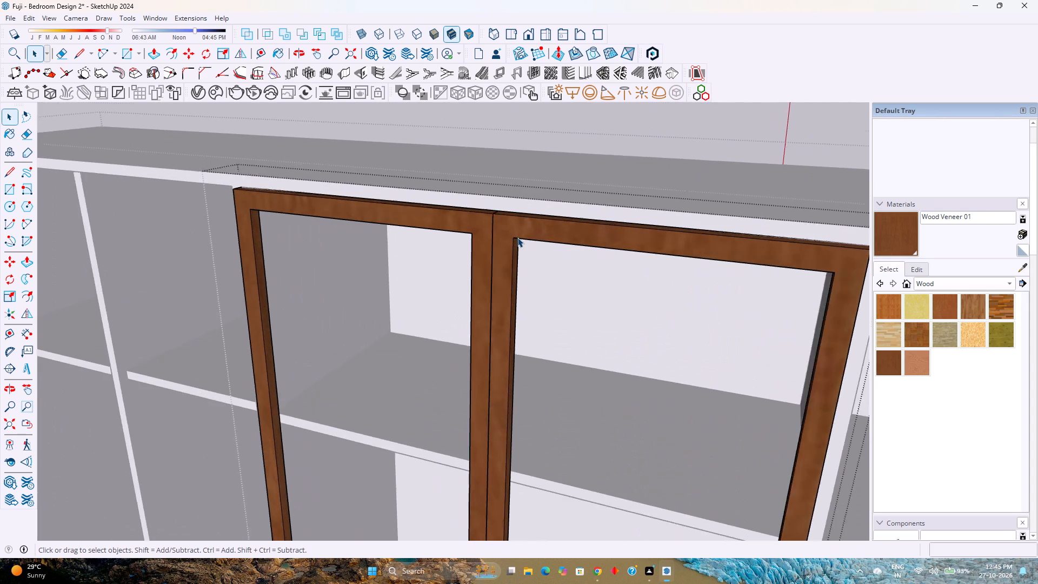
scroll(517, 237, "up", 2)
middle_click_drag(509, 248, 500, 211)
middle_click(500, 211)
scroll(500, 211, "up", 1)
scroll(500, 211, "down", 8)
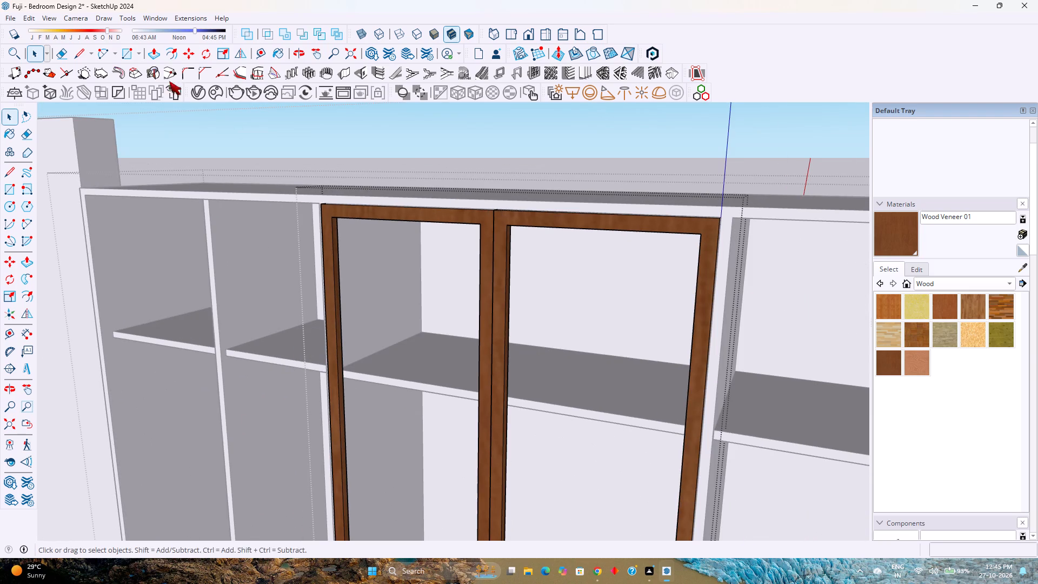
left_click(122, 54)
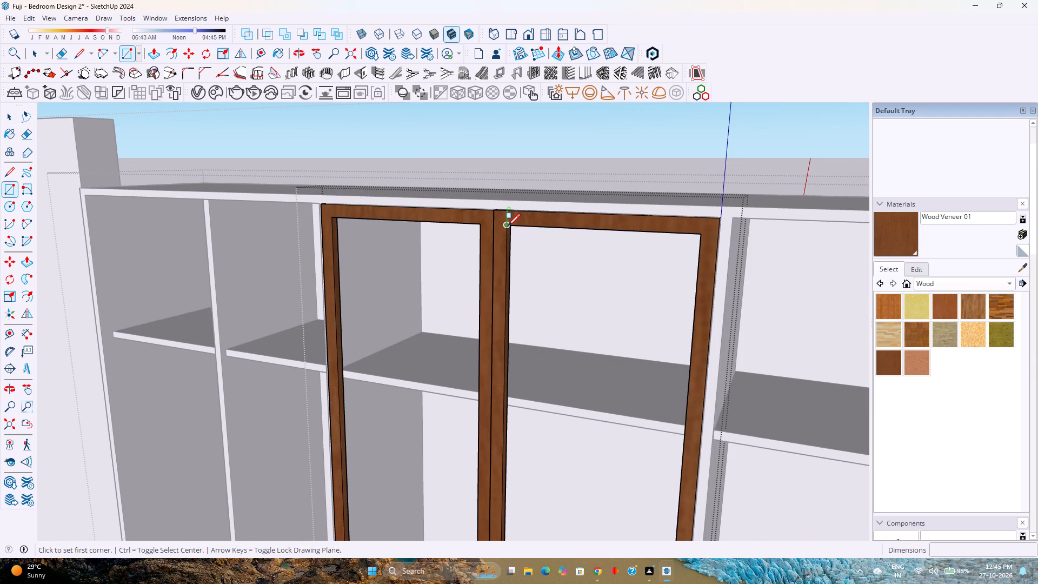
left_click(508, 226)
scroll(508, 226, "down", 13)
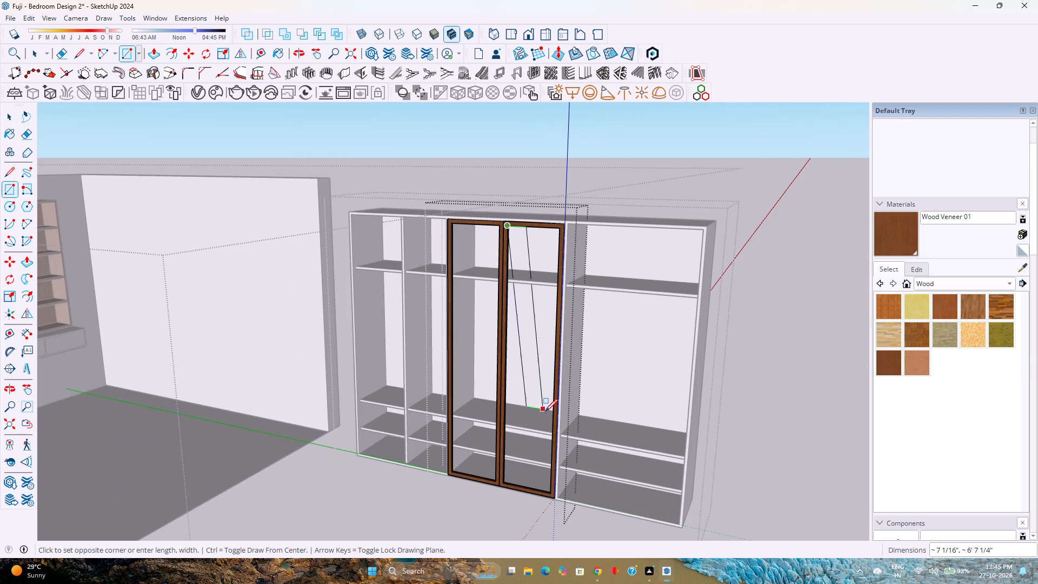
scroll(548, 483, "up", 8)
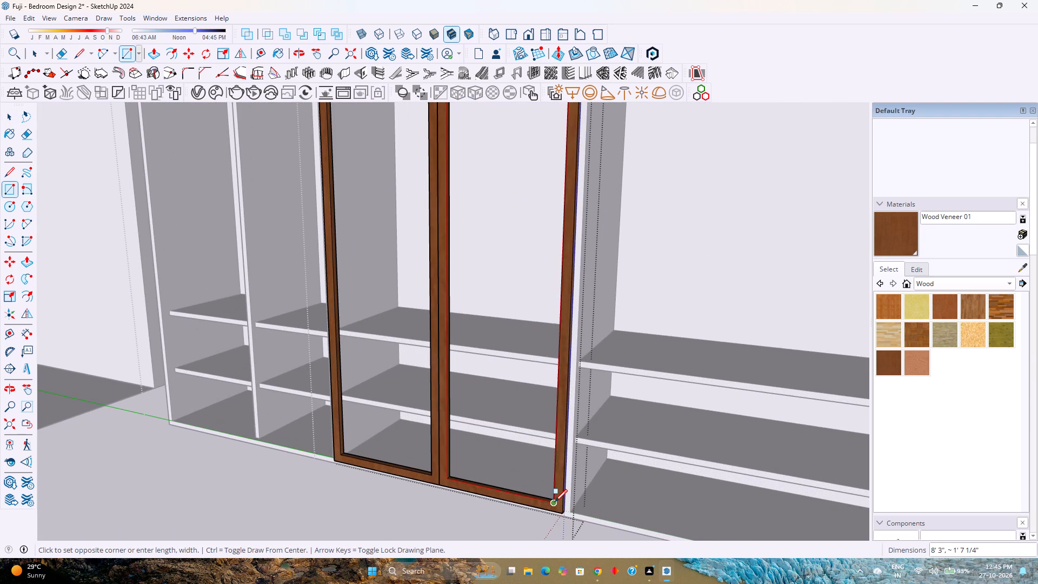
left_click(555, 502)
key("space")
key("space")
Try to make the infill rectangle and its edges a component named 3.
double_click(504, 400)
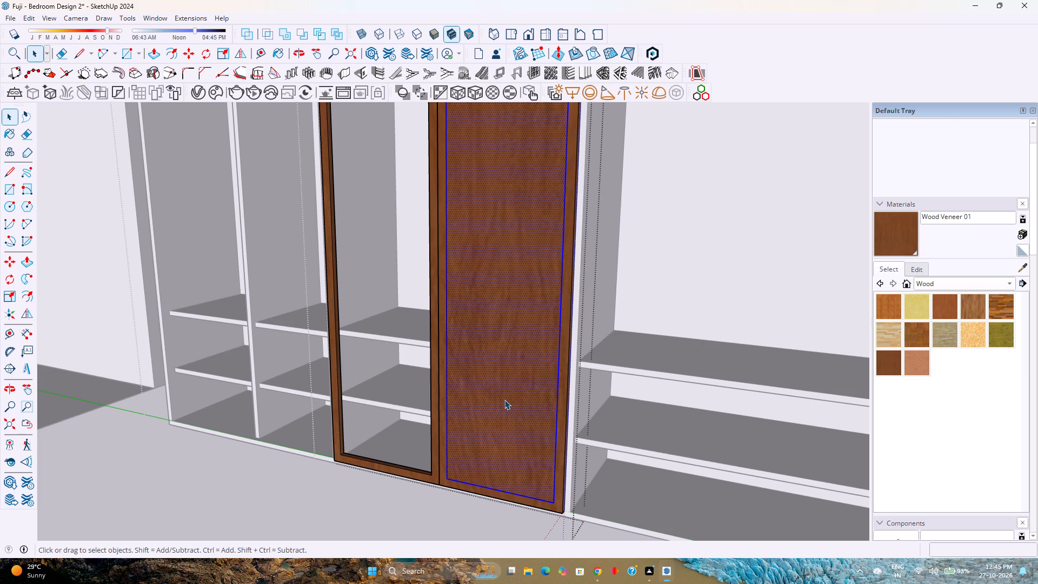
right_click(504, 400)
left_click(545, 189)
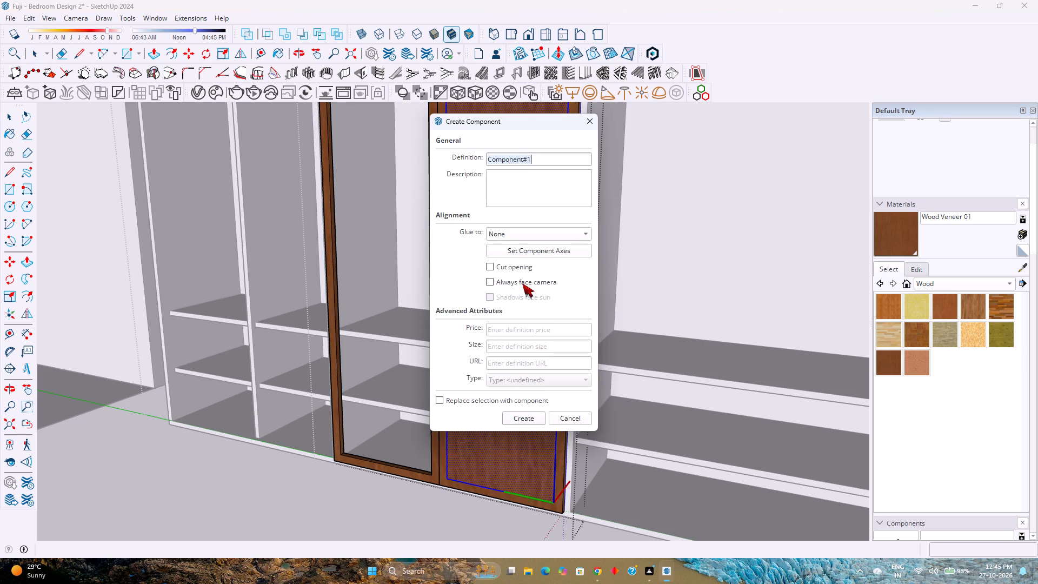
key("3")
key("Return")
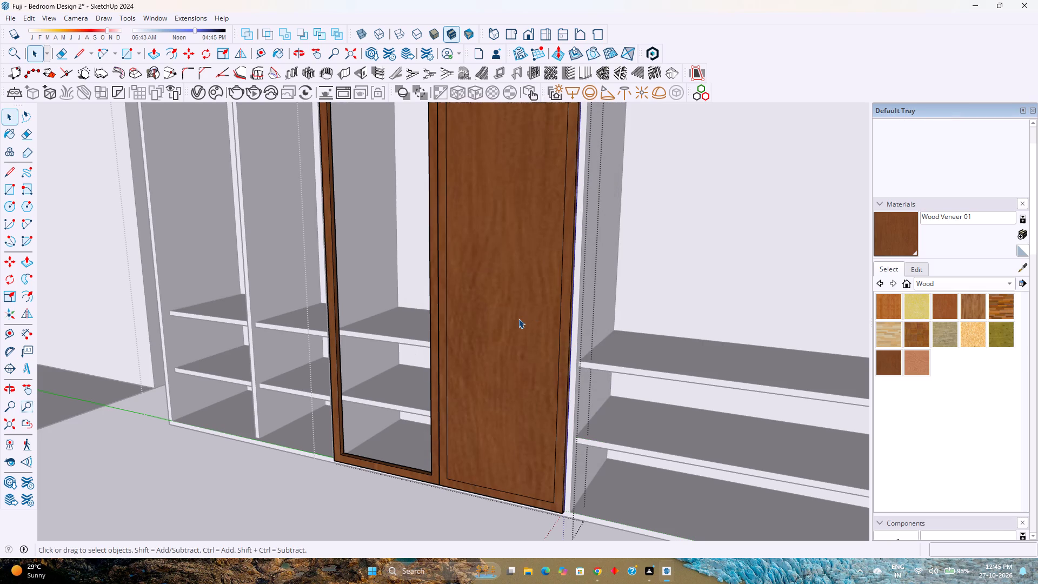
Make the infill face and its edges into a group.
double_click(518, 318)
right_click(518, 318)
left_click(563, 121)
right_click(507, 197)
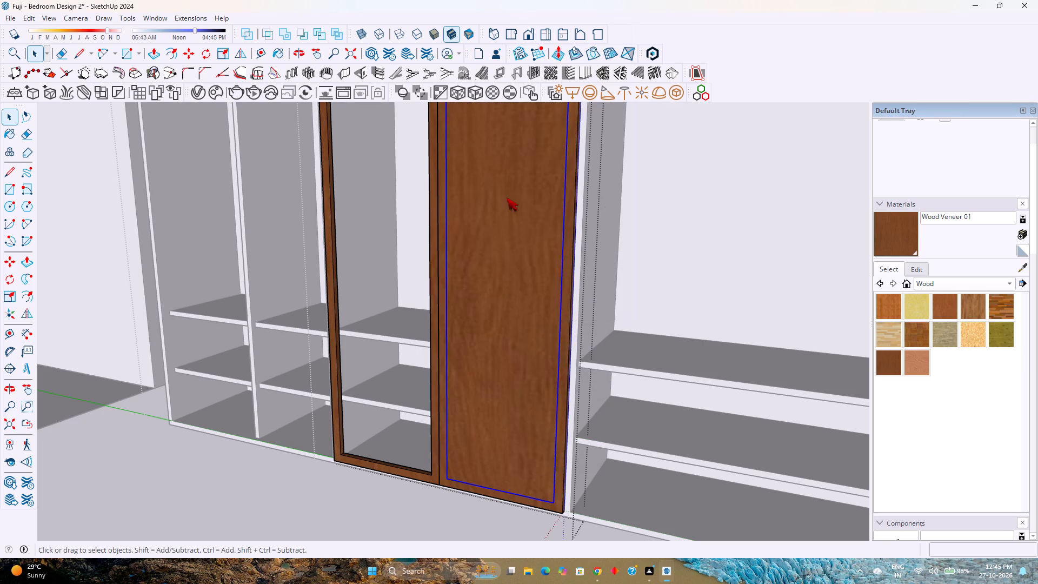
Open the infill panel's group and paint its face with Wood Veneer 01.
double_click(489, 245)
double_click(496, 264)
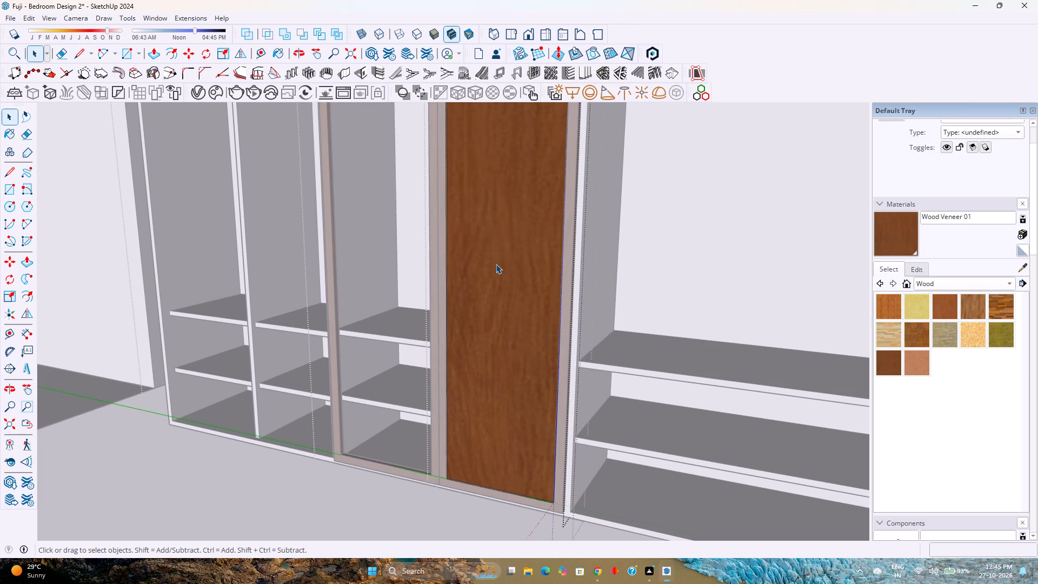
double_click(496, 264)
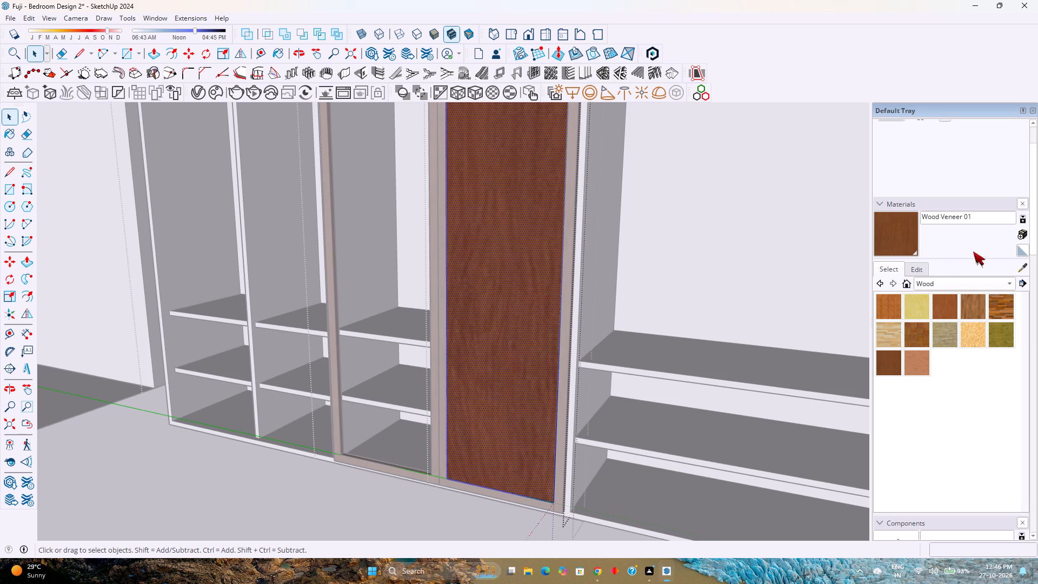
left_click(905, 242)
scroll(927, 249, "up", 6)
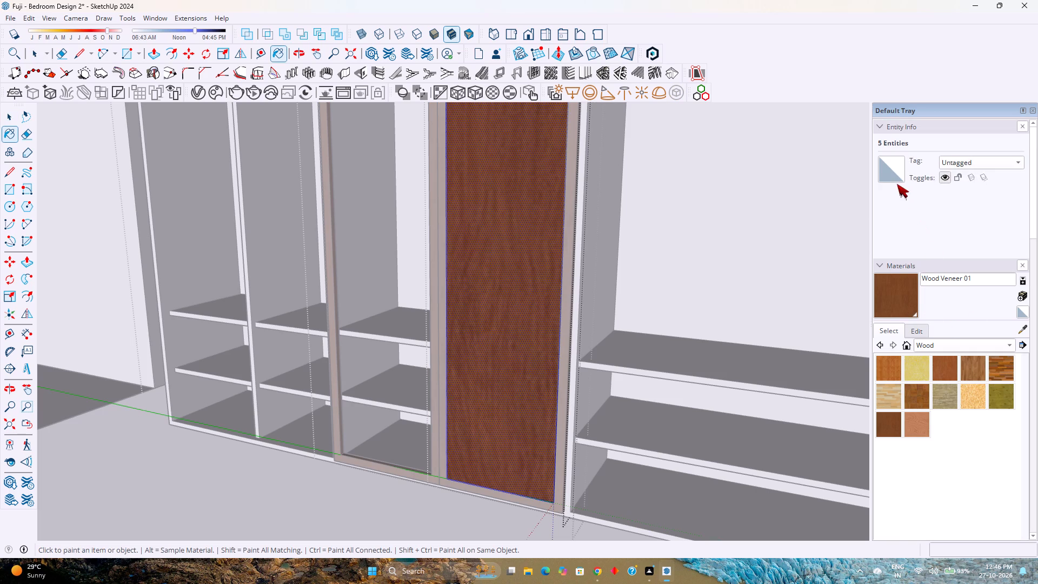
left_click(896, 171)
left_click(562, 342)
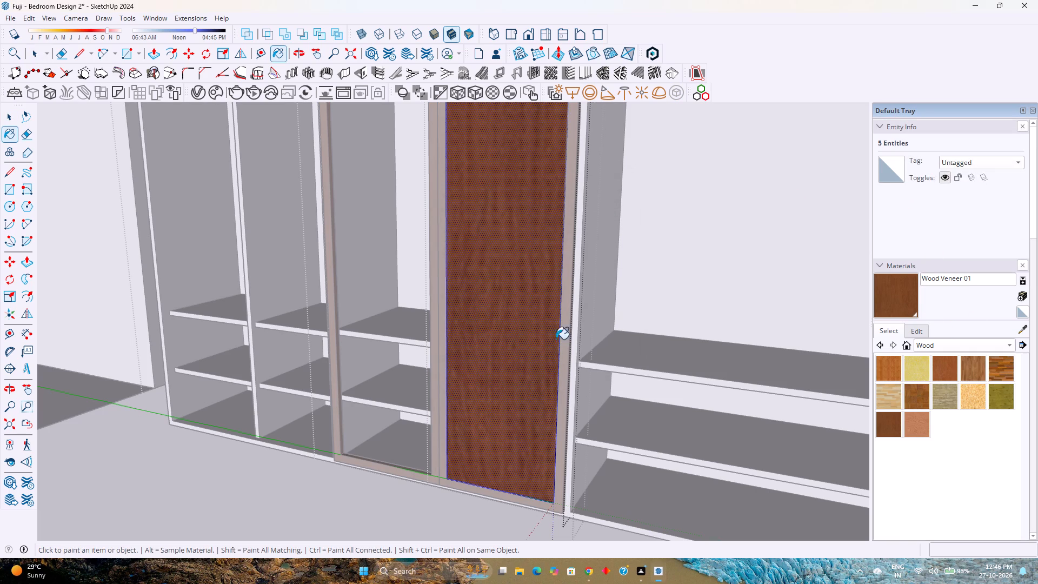
left_click(504, 301)
key("space")
key("Escape")
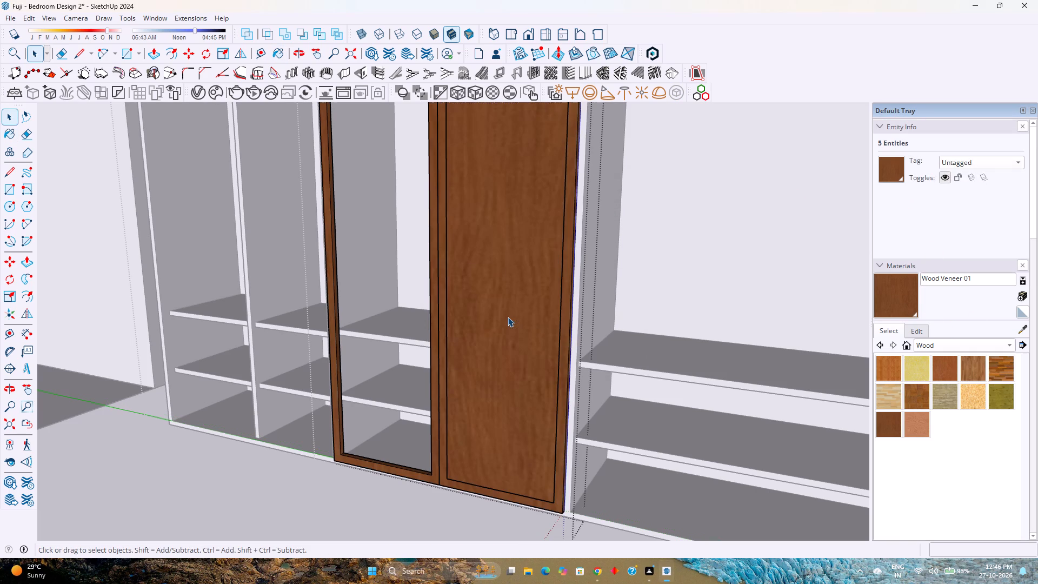
Set the infill panel group's own paint to the default material.
left_click(508, 317)
scroll(508, 317, "up", 1)
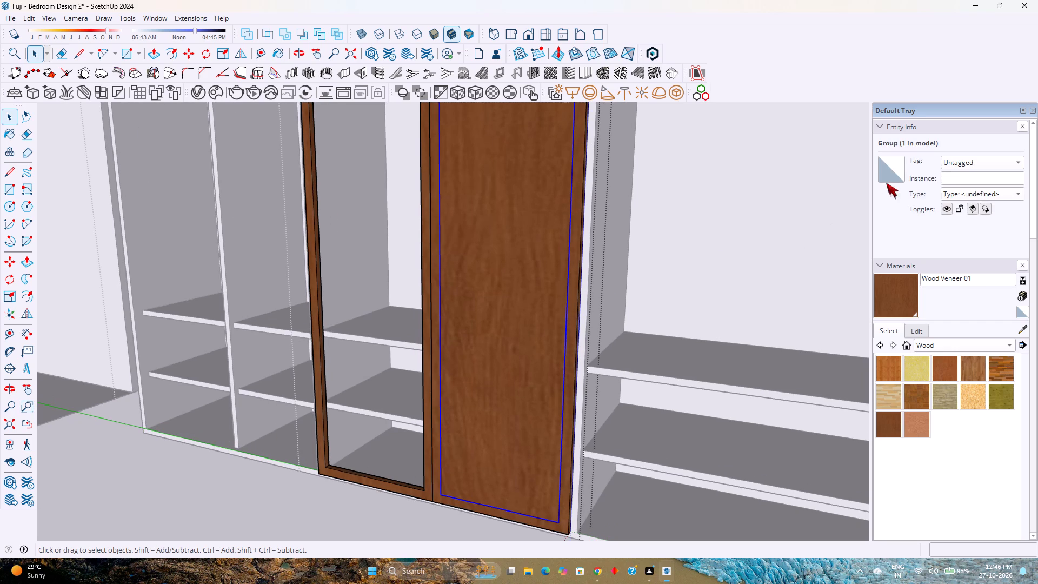
left_click(896, 170)
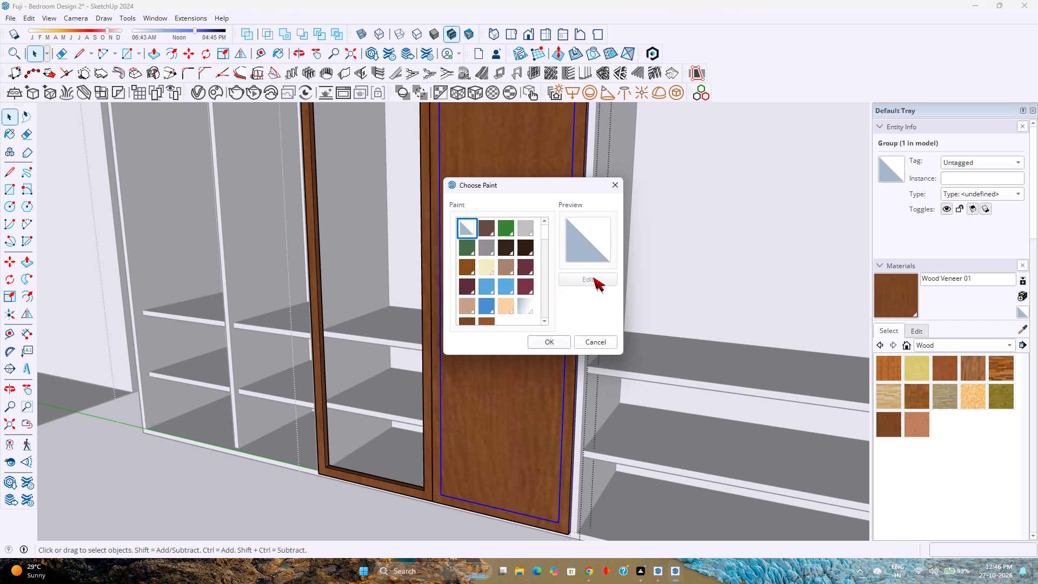
left_click(469, 233)
left_click(551, 344)
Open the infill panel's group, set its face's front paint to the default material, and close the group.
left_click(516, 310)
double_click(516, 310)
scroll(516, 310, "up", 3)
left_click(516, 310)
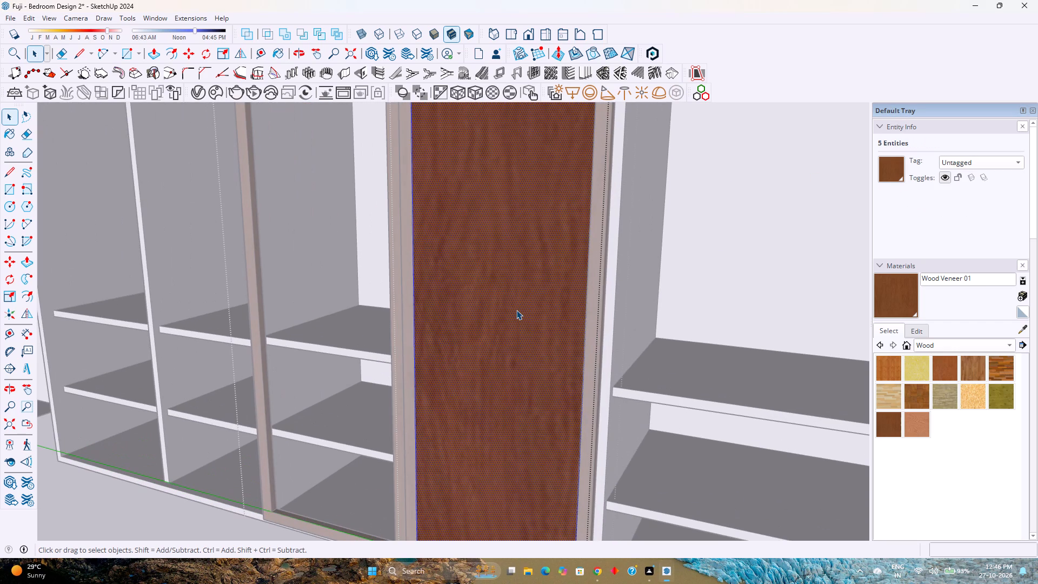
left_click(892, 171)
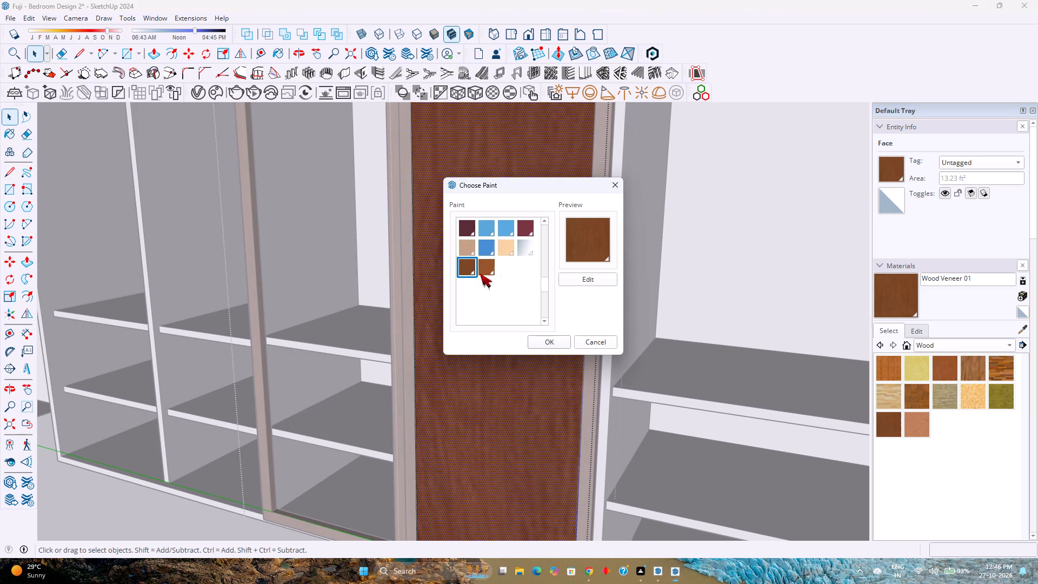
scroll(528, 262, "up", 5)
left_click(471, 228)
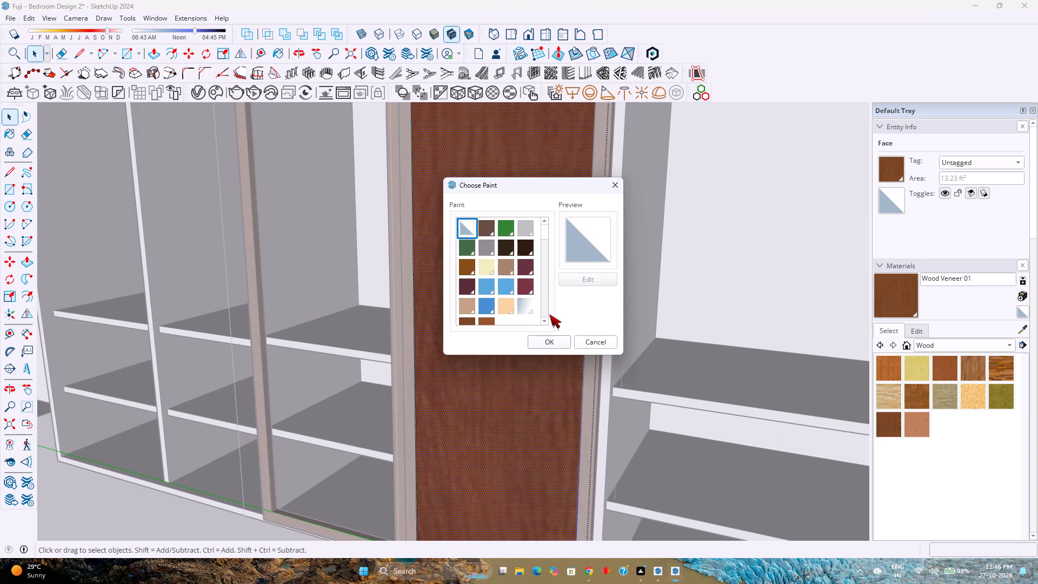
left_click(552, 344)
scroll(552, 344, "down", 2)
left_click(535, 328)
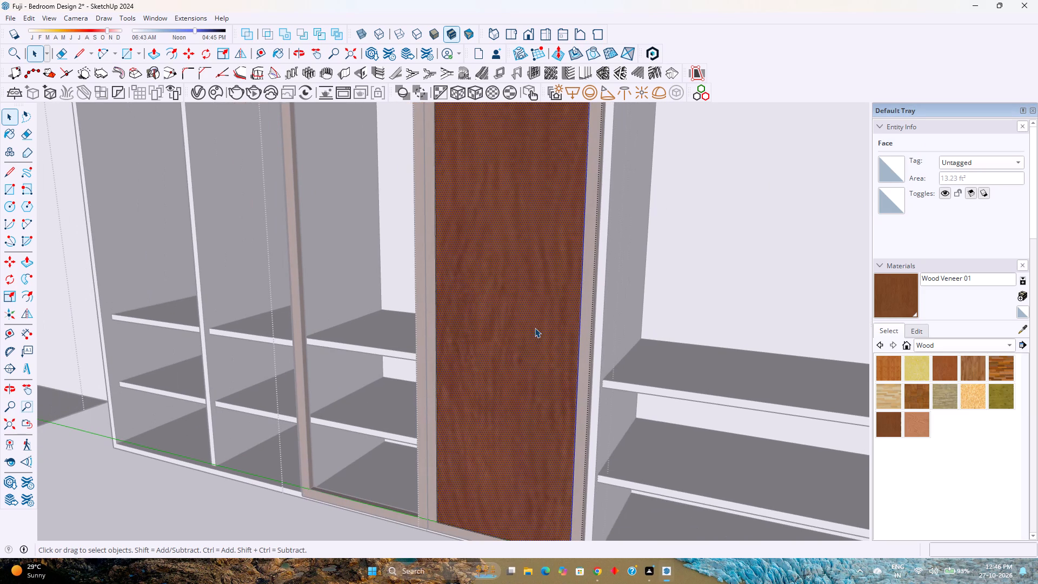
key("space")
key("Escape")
Browse the In Model, Materials and Wood collections for a finish for the selected infill panel.
scroll(516, 316, "down", 3)
left_click(516, 316)
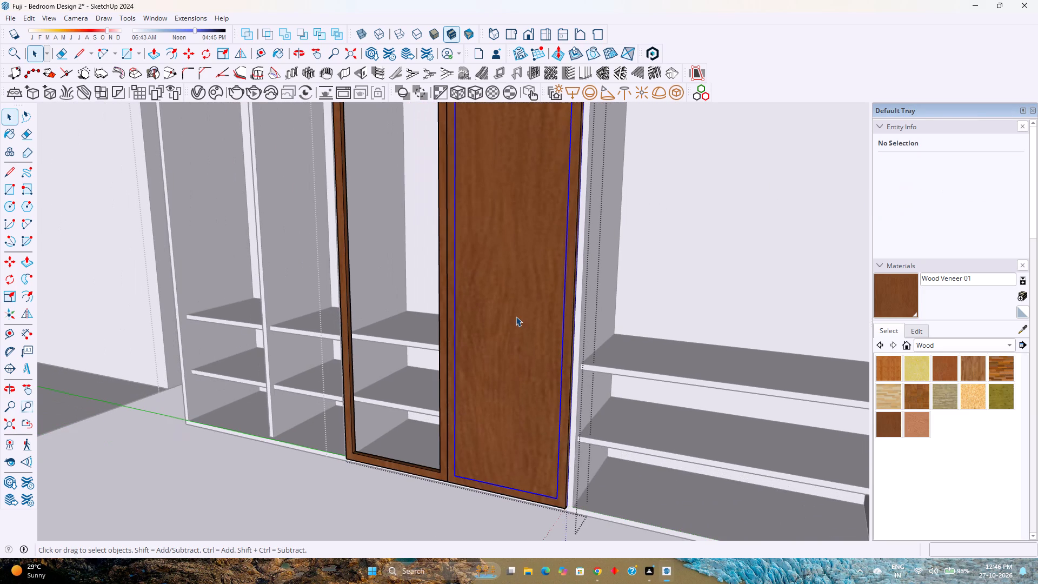
scroll(516, 316, "up", 2)
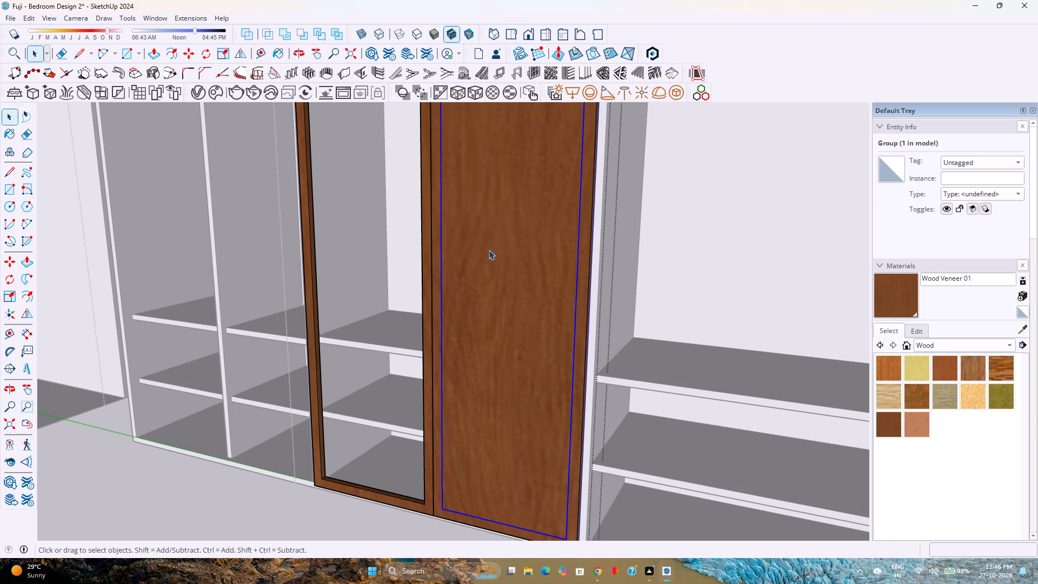
left_click(917, 310)
left_click(926, 285)
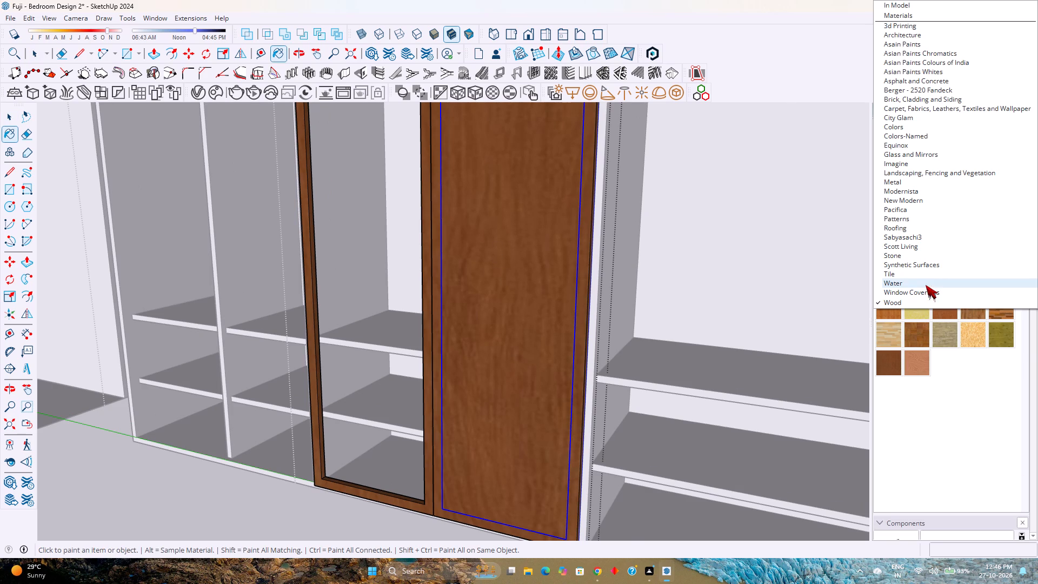
left_click(912, 2)
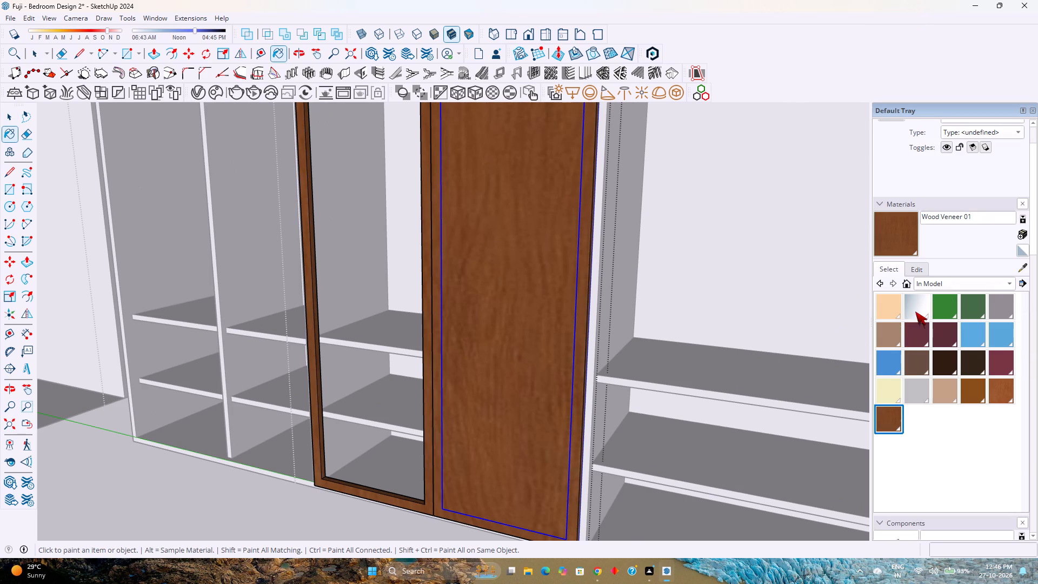
left_click(926, 284)
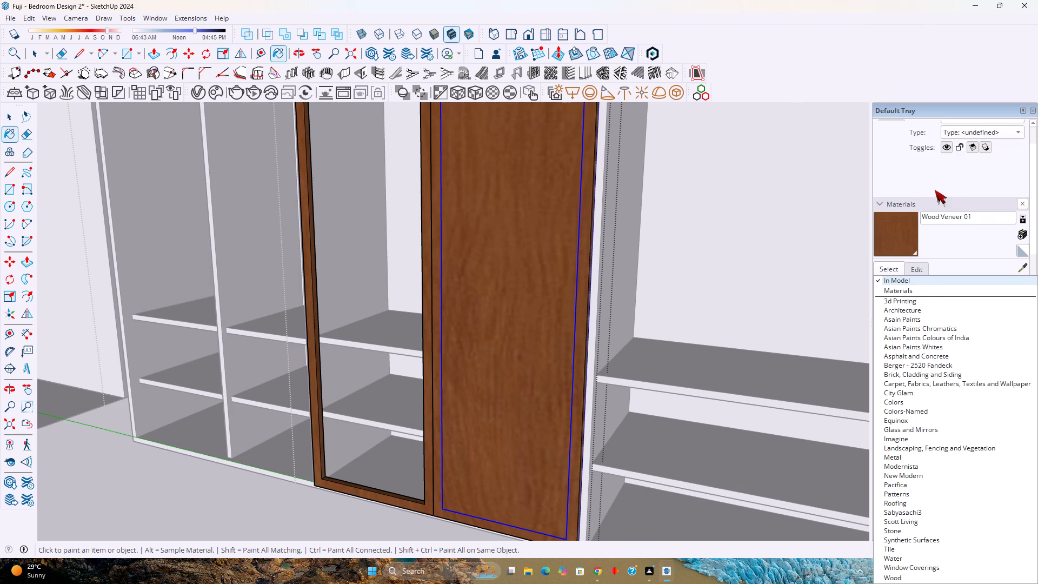
left_click(913, 293)
left_click(926, 282)
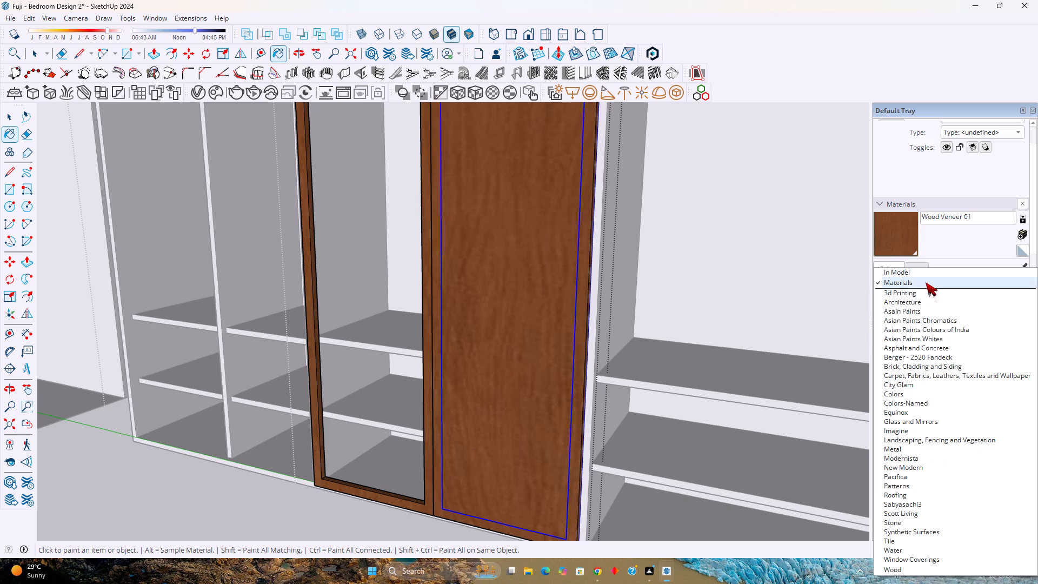
left_click(896, 566)
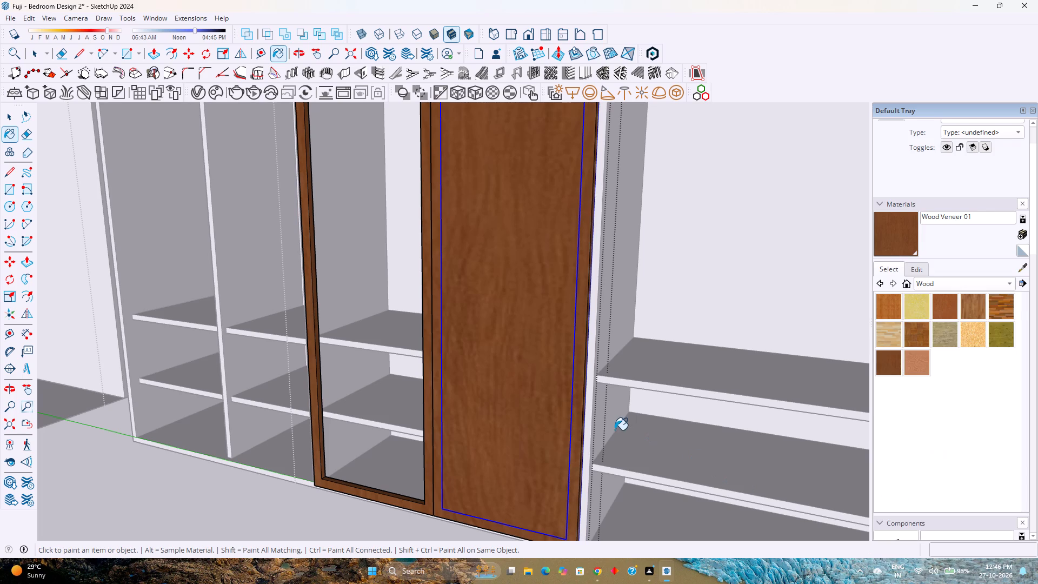
Undo the infill panel work and the wood veneer painting of both shutter frames.
key("space")
key("ctrl+z")
key("ctrl+z")
key("ctrl+z")
left_click(507, 403)
key("space")
key("ctrl+z")
key("ctrl+z")
key("ctrl+z")
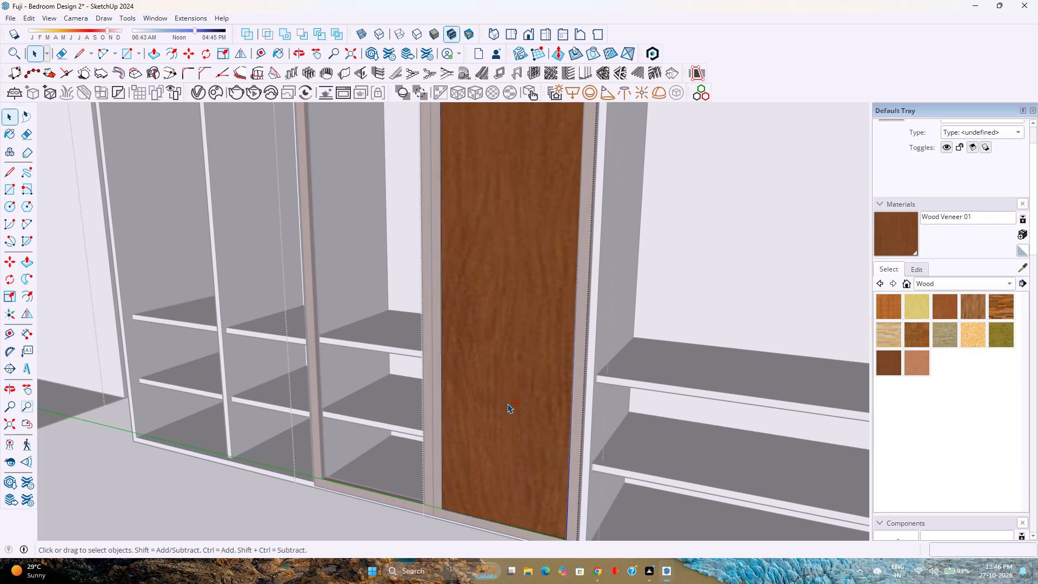
key("ctrl+z")
key("ctrl+z")
key("ctrl+z")
key("ctrl+z")
key("ctrl+z")
key("ctrl+z")
key("ctrl+z")
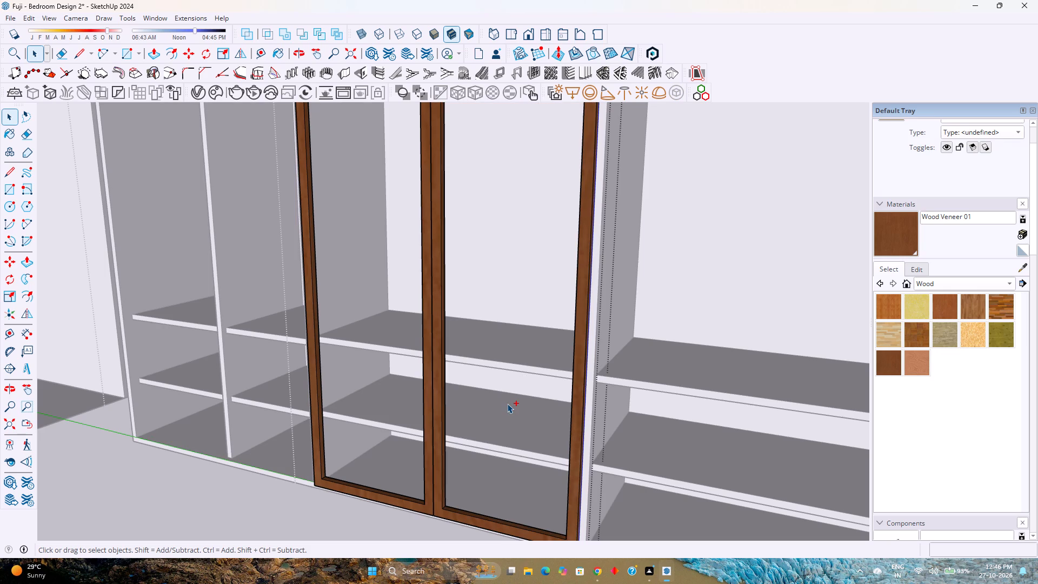
key("ctrl+z")
key("ctrl+z")
Open the shutters' group and draw an infill rectangle about 1' 7 1/4" by 8' 3" between opposite inner corners of the right-hand frame.
double_click(438, 467)
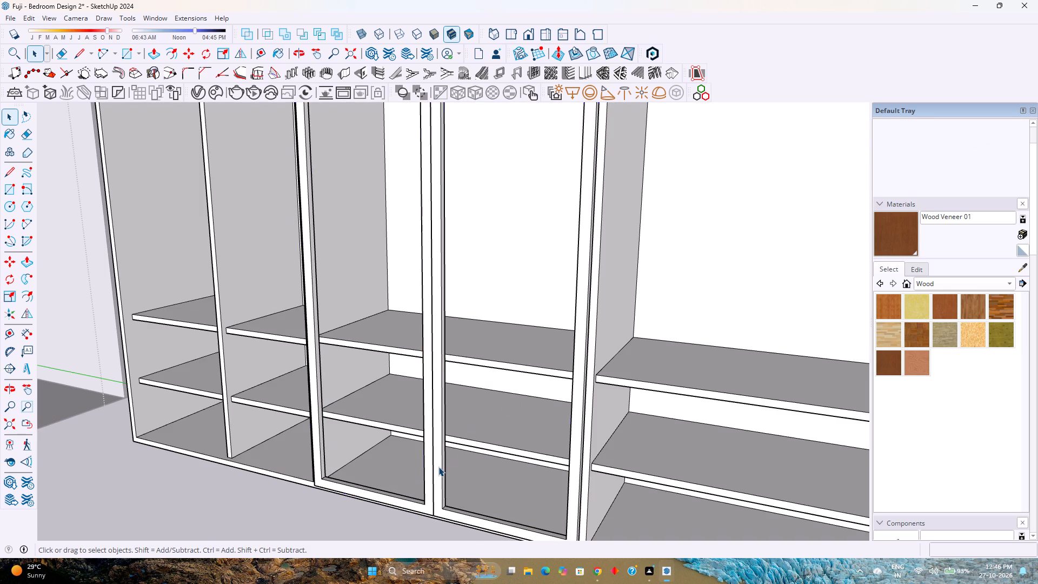
scroll(443, 456, "up", 3)
middle_click_drag(454, 431, 422, 482, "shift")
left_click(410, 463)
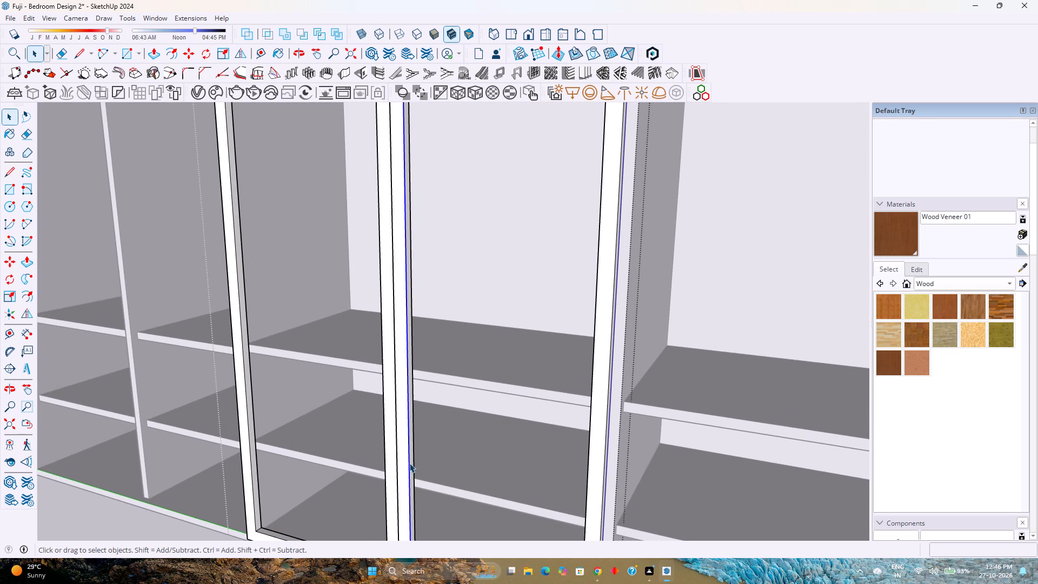
scroll(409, 462, "up", 2)
scroll(409, 461, "down", 9)
middle_click_drag(416, 421, 400, 495, "shift")
scroll(402, 475, "down", 5)
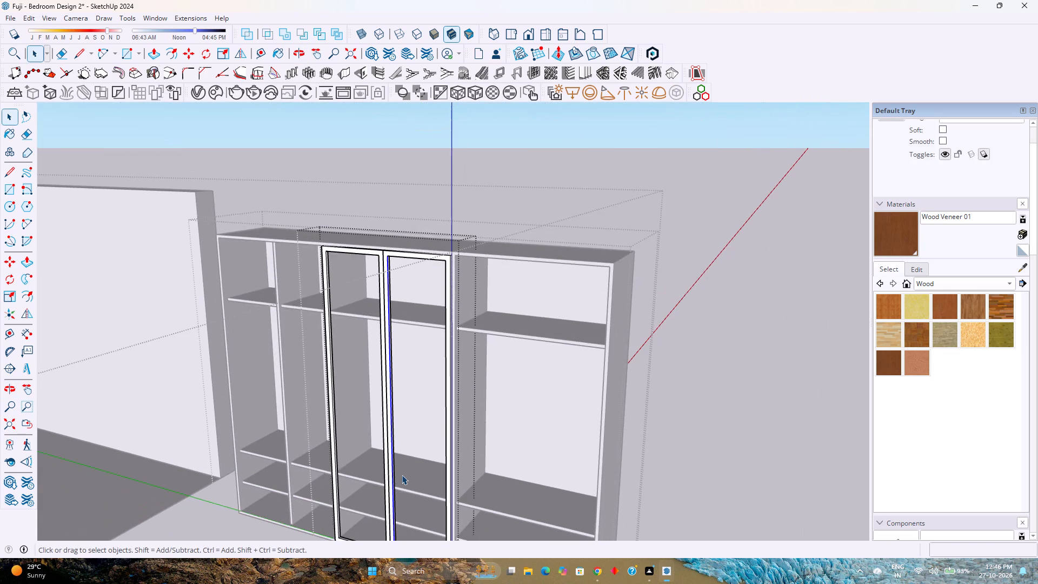
scroll(334, 246, "up", 4)
middle_click_drag(334, 246, 388, 206)
scroll(394, 203, "down", 3)
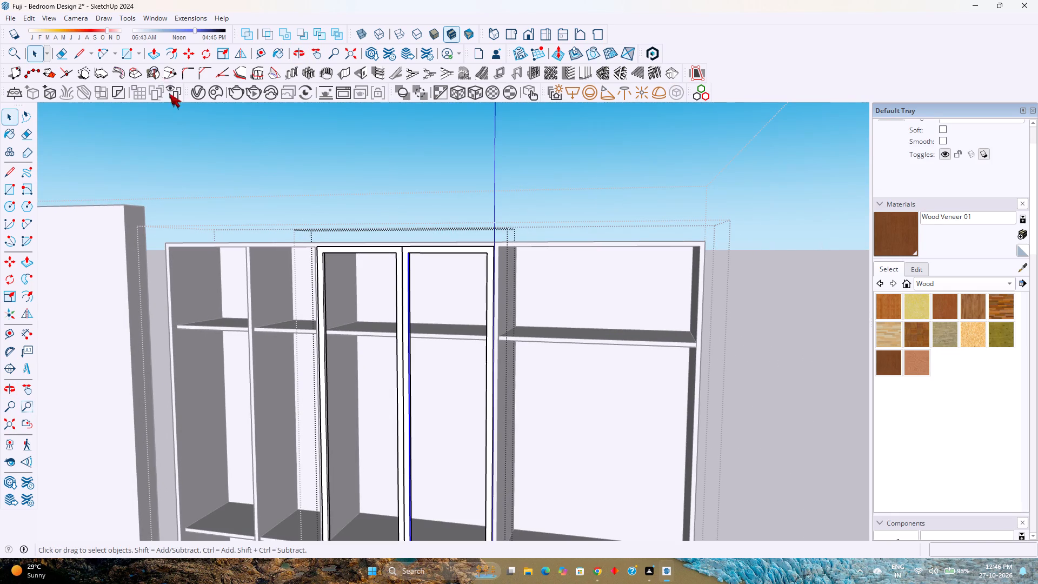
left_click(127, 55)
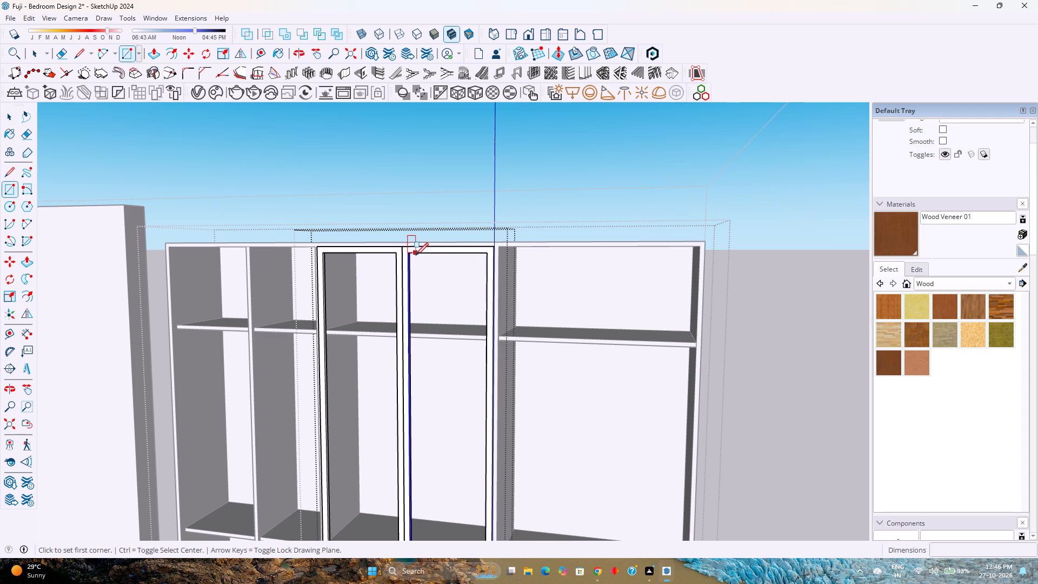
left_click(410, 253)
scroll(410, 253, "down", 7)
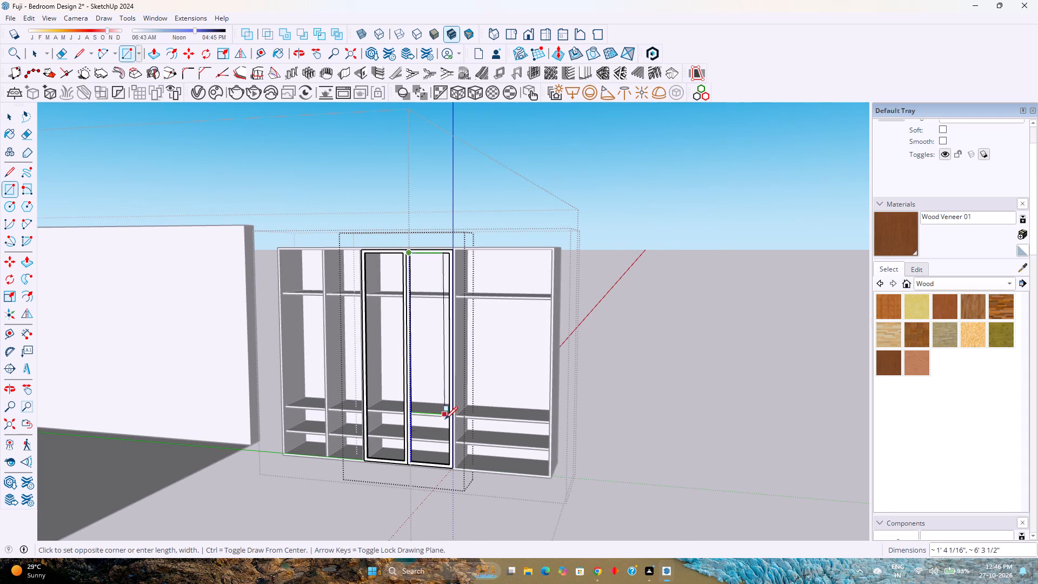
scroll(440, 462, "up", 6)
left_click(458, 466)
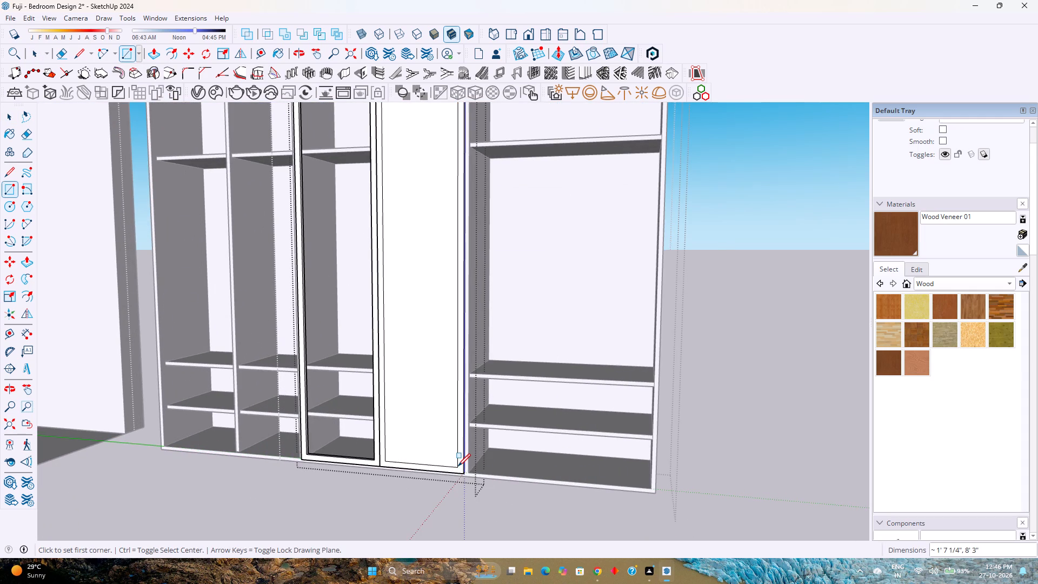
key("space")
Group the infill face with its edges and convert the group to a component named 3.
double_click(432, 433)
right_click(432, 433)
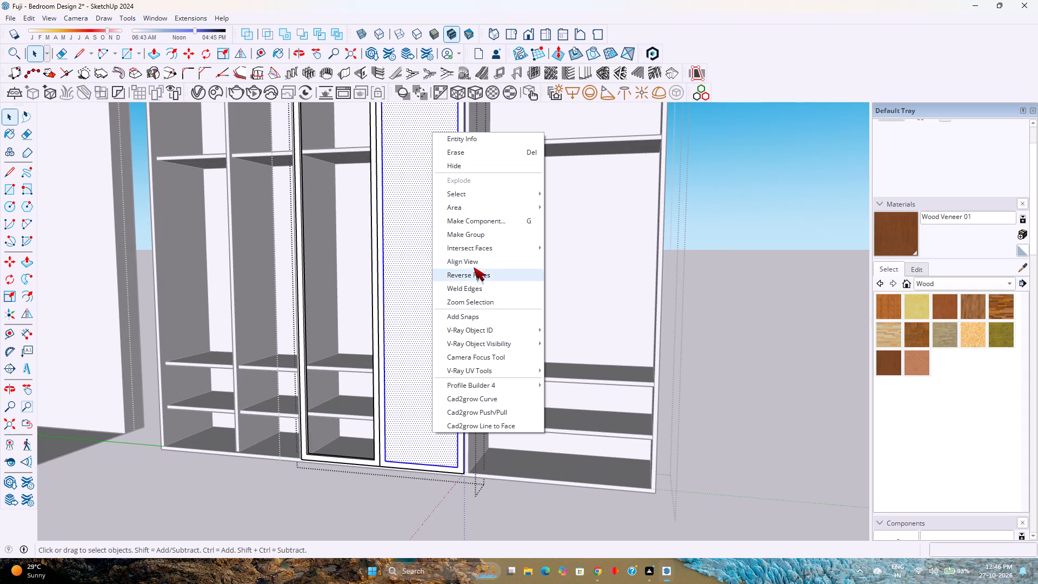
left_click(472, 235)
right_click(441, 248)
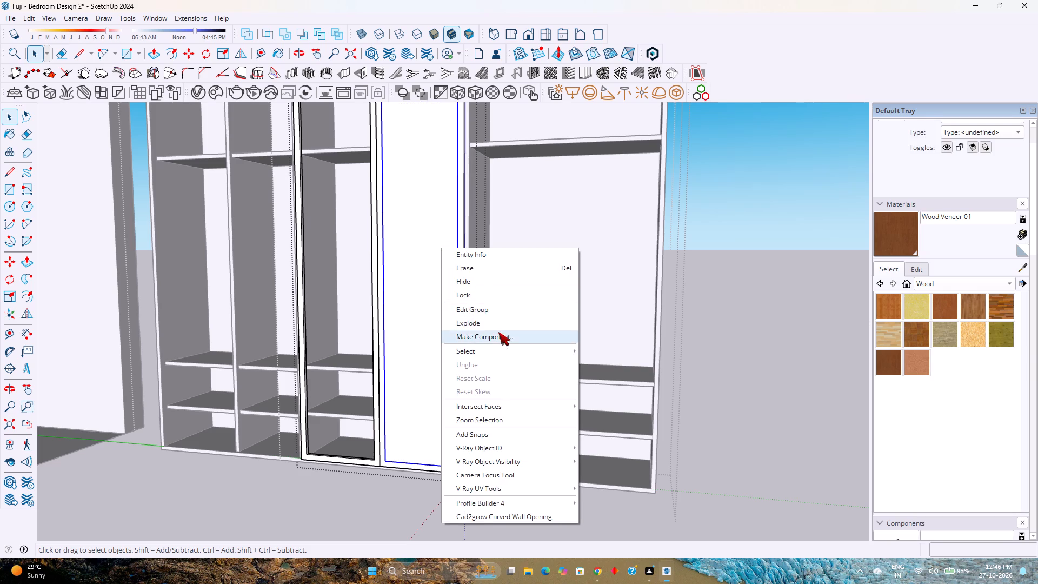
left_click(498, 332)
key("3")
key("Return")
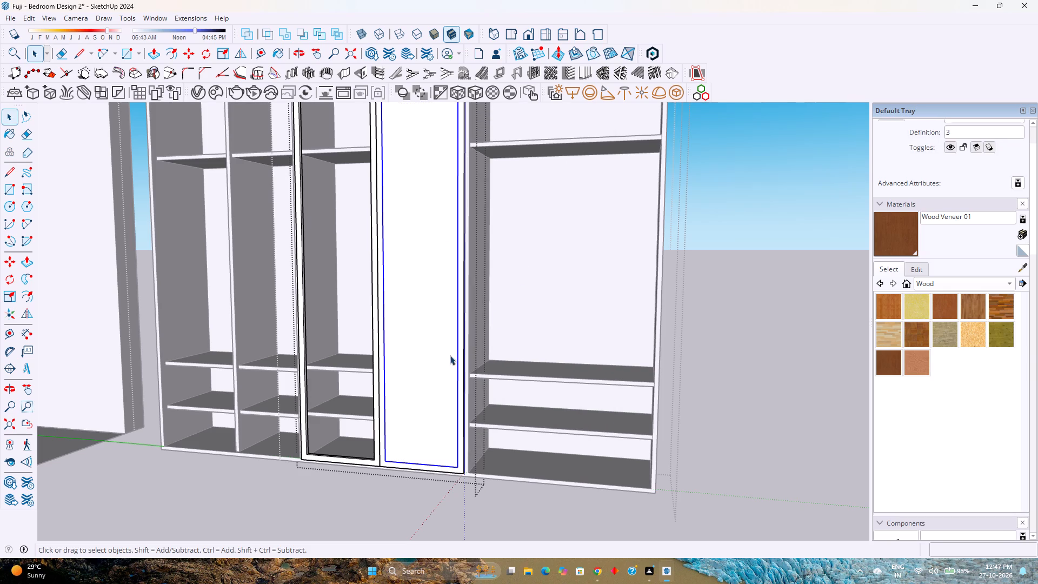
Copy the infill component about 1' 10 1/4" sideways into the adjacent shutter's frame, matching the lower inner corners.
key("m")
scroll(450, 473, "up", 3)
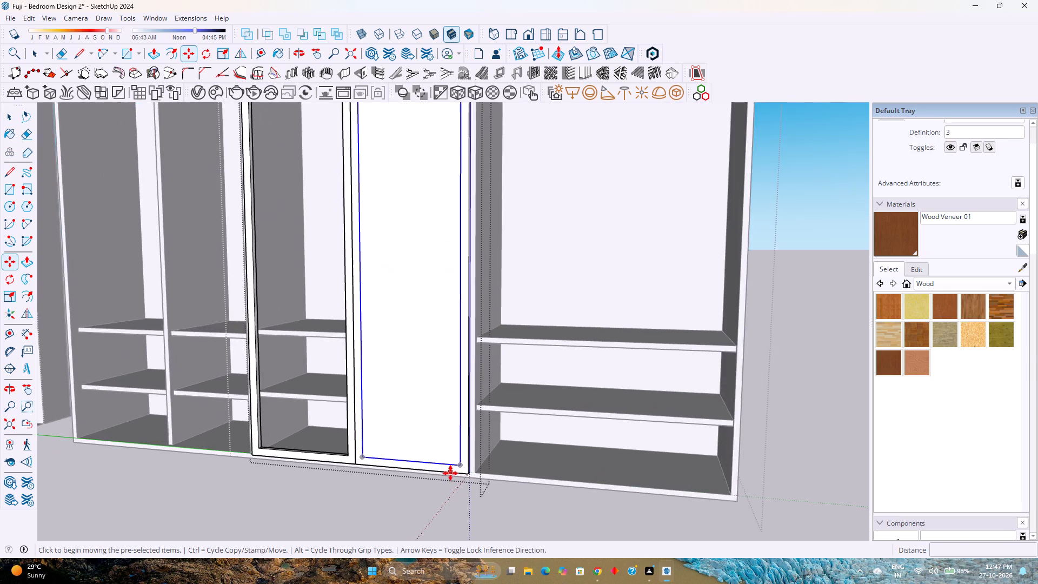
scroll(450, 473, "up", 7)
left_click(467, 462)
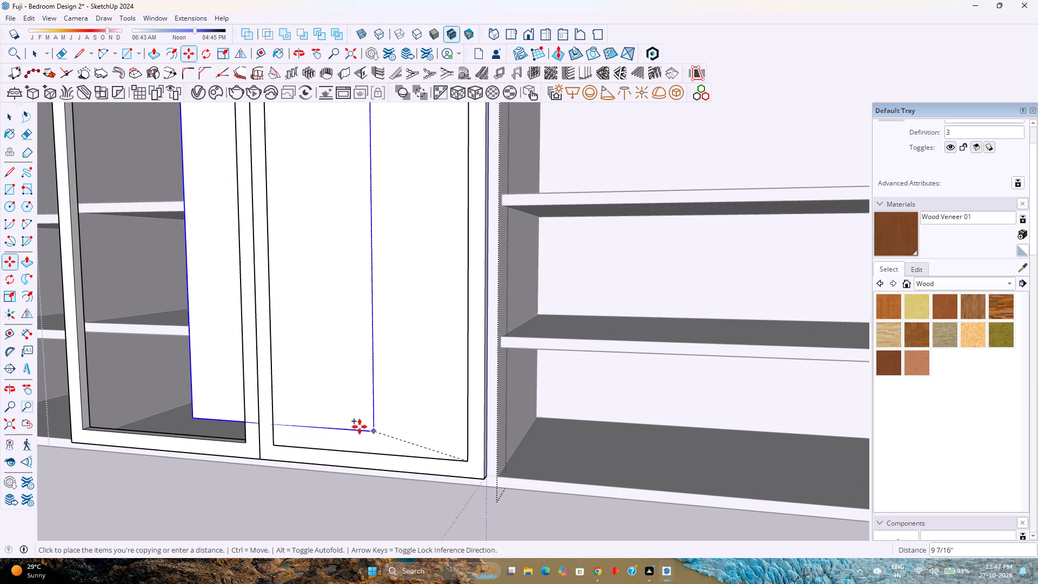
left_click(245, 442)
key("space")
Open the infill component and paint its face with Translucent Glass Gray from the Glass and Mirrors collection.
scroll(409, 401, "up", 2)
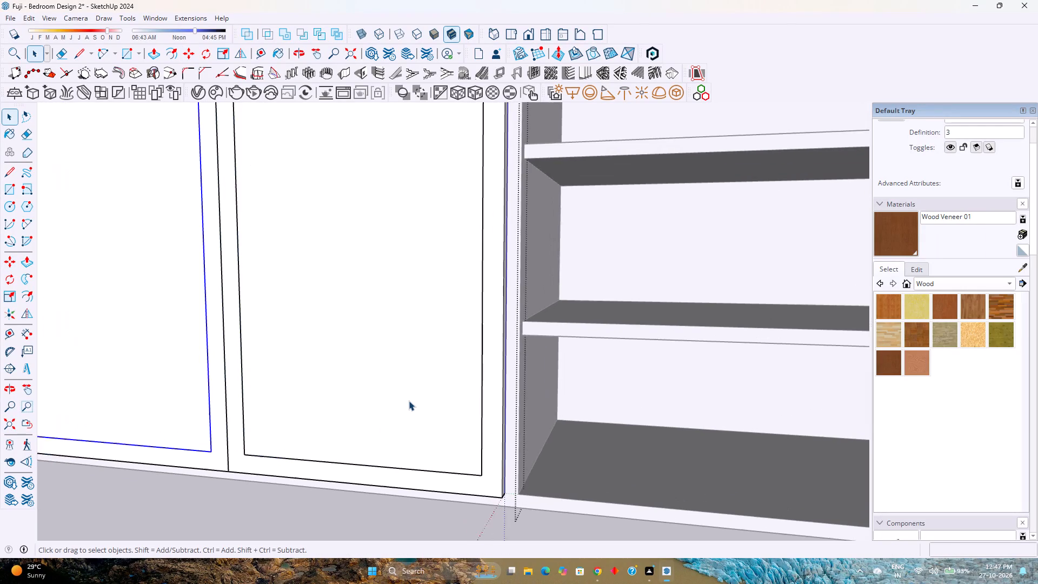
scroll(409, 401, "up", 1)
middle_click_drag(409, 401, 379, 427)
double_click(394, 414)
scroll(394, 414, "up", 3)
left_click(399, 405)
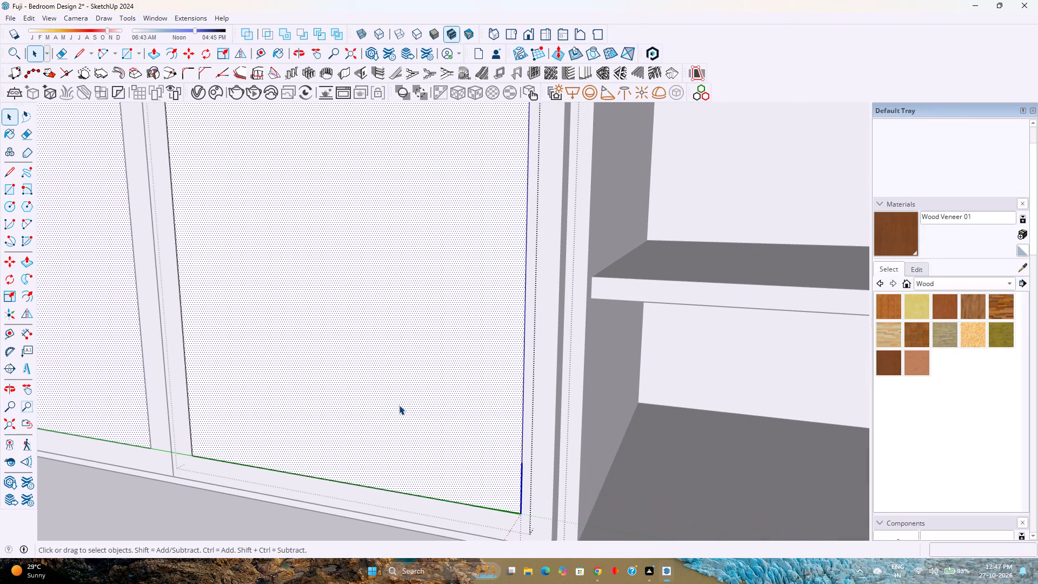
left_click(934, 284)
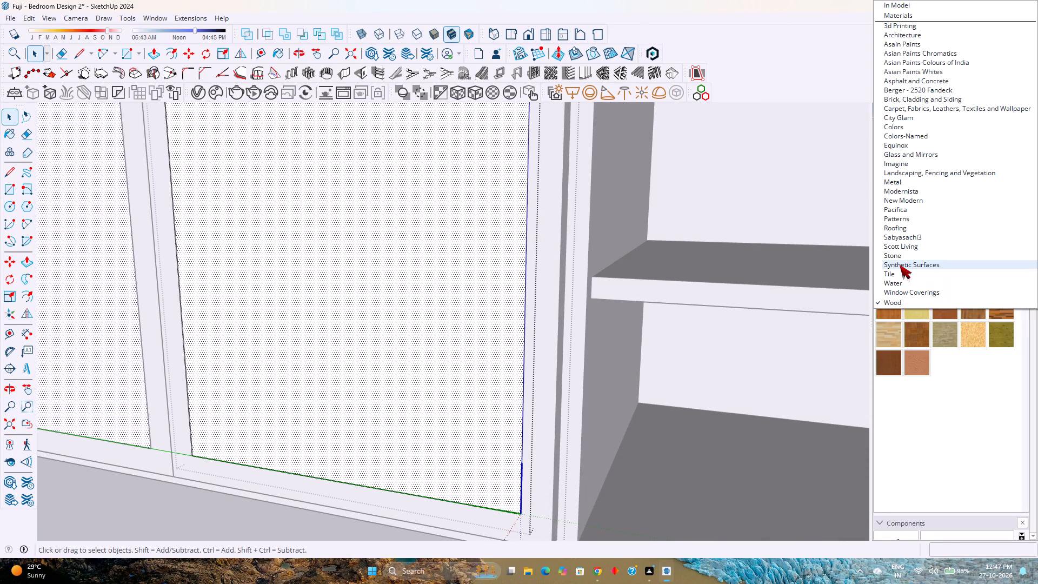
left_click(898, 158)
left_click(975, 309)
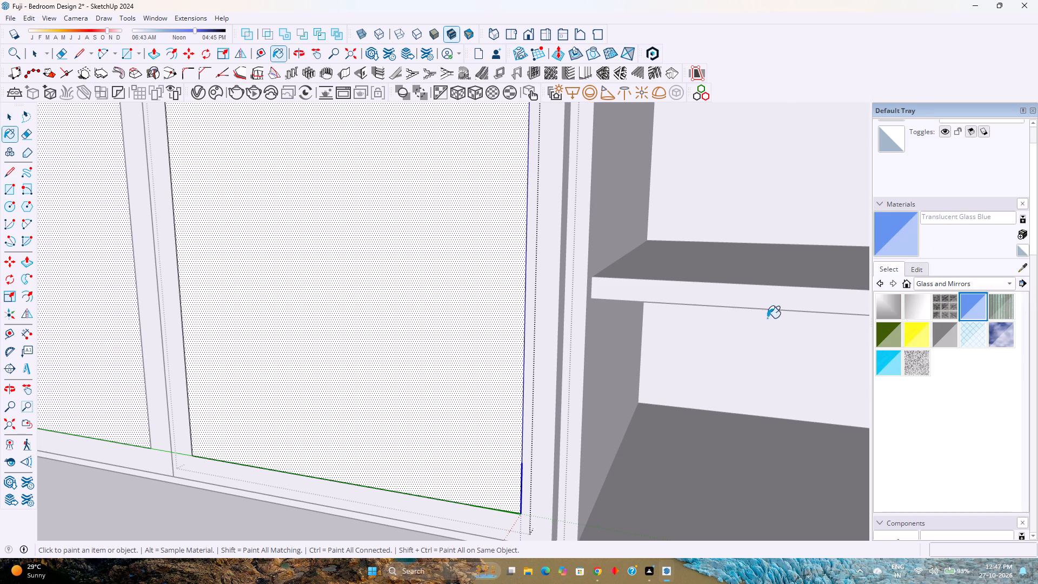
left_click(947, 329)
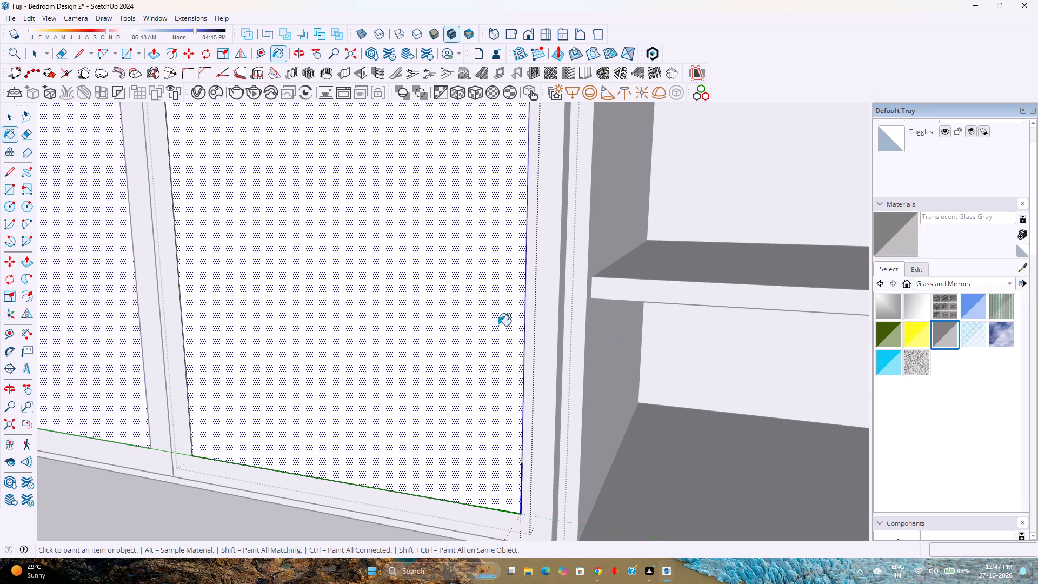
left_click(460, 336)
Push/Pull the glass infill face by 10mm and close the component.
scroll(460, 336, "down", 3)
key("p")
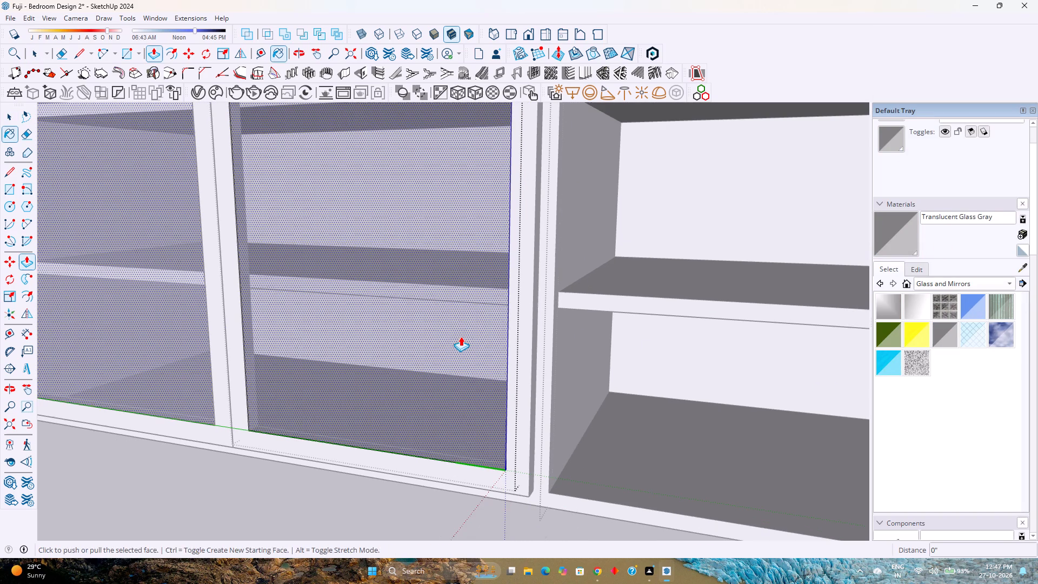
left_click(461, 336)
type("10mm")
key("Return")
key("space")
left_click(453, 360)
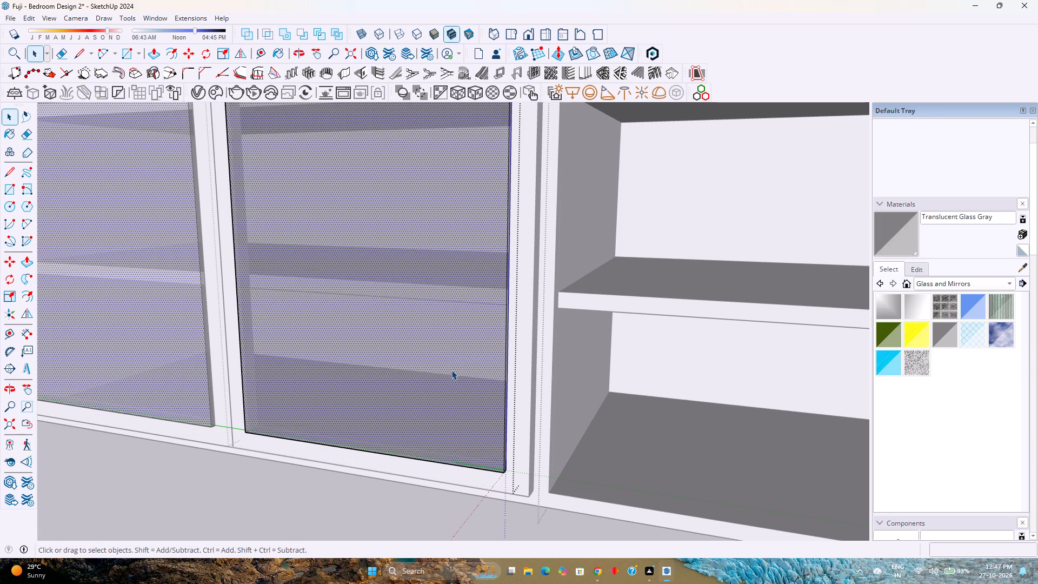
key("Escape")
Move both glass infill panels together about 11/16" back into the depth of their shutter frames.
left_click(449, 391)
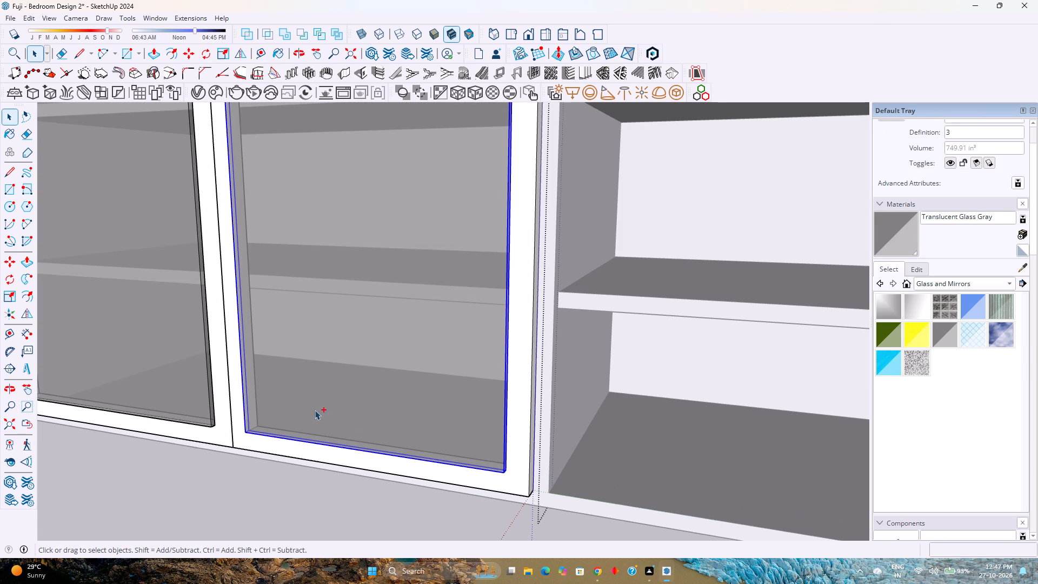
left_click(160, 368, "ctrl")
key("m")
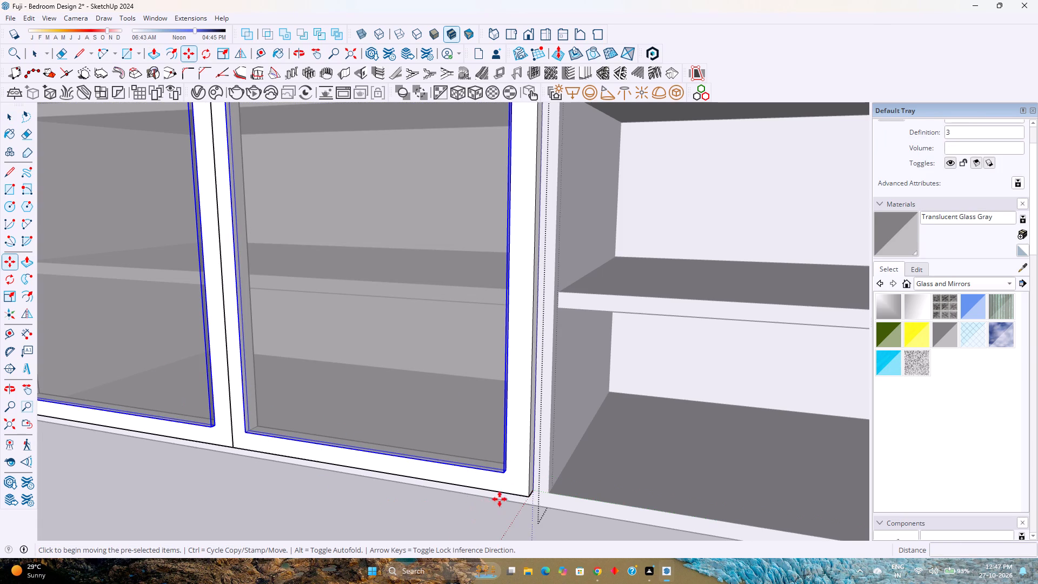
scroll(505, 489, "up", 4)
middle_click_drag(505, 472, 704, 580)
middle_click(705, 579)
scroll(571, 431, "up", 6)
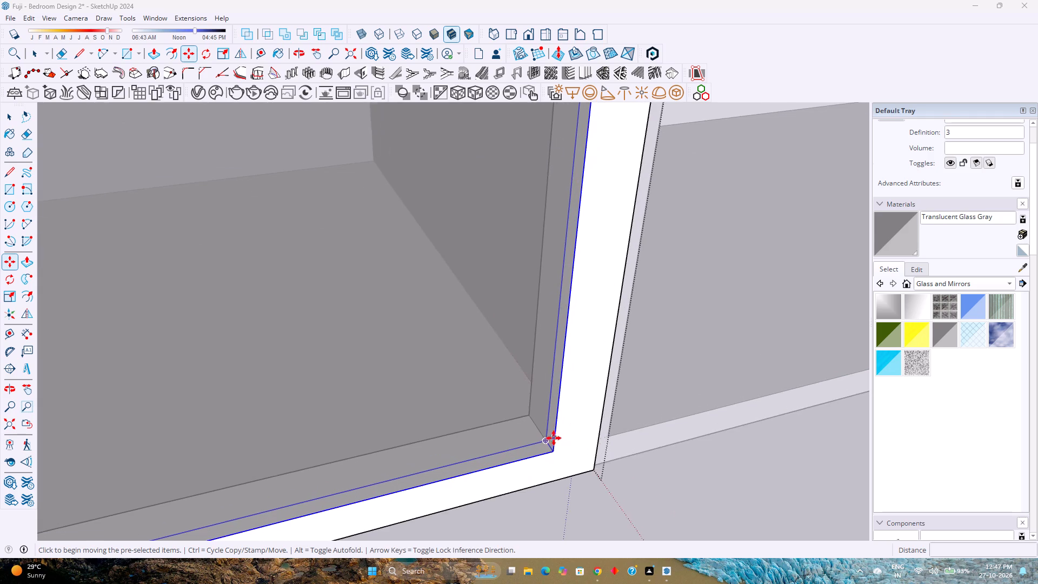
scroll(554, 438, "up", 11)
middle_click_drag(547, 444, 583, 470)
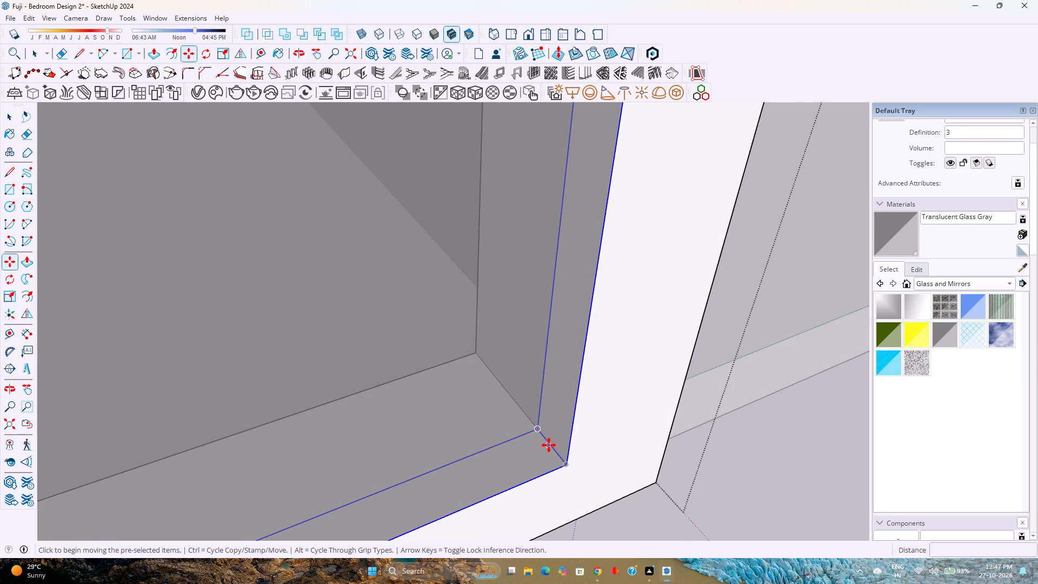
scroll(551, 444, "up", 4)
key("k")
scroll(544, 453, "up", 3)
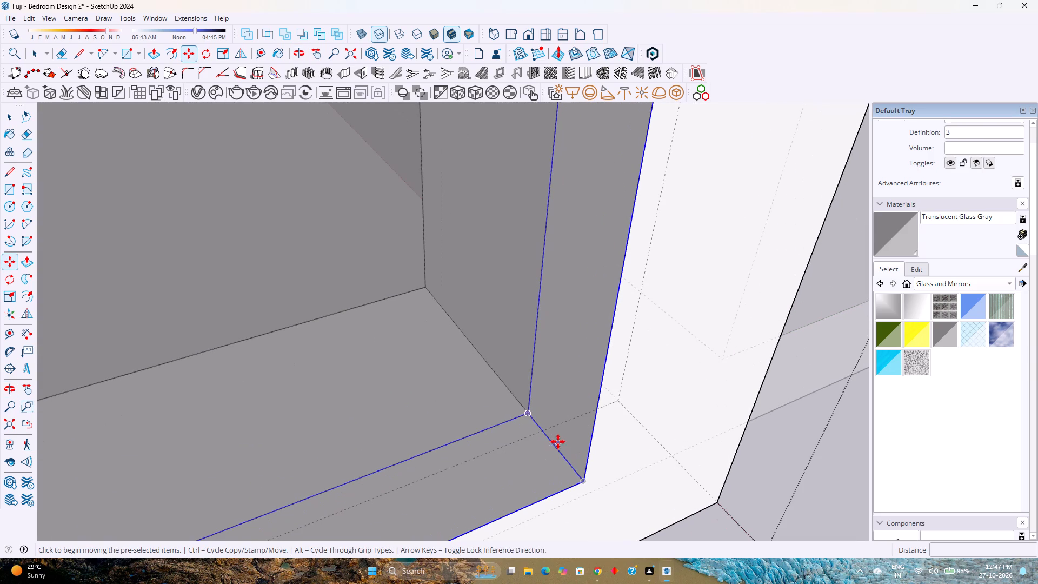
left_click(554, 444)
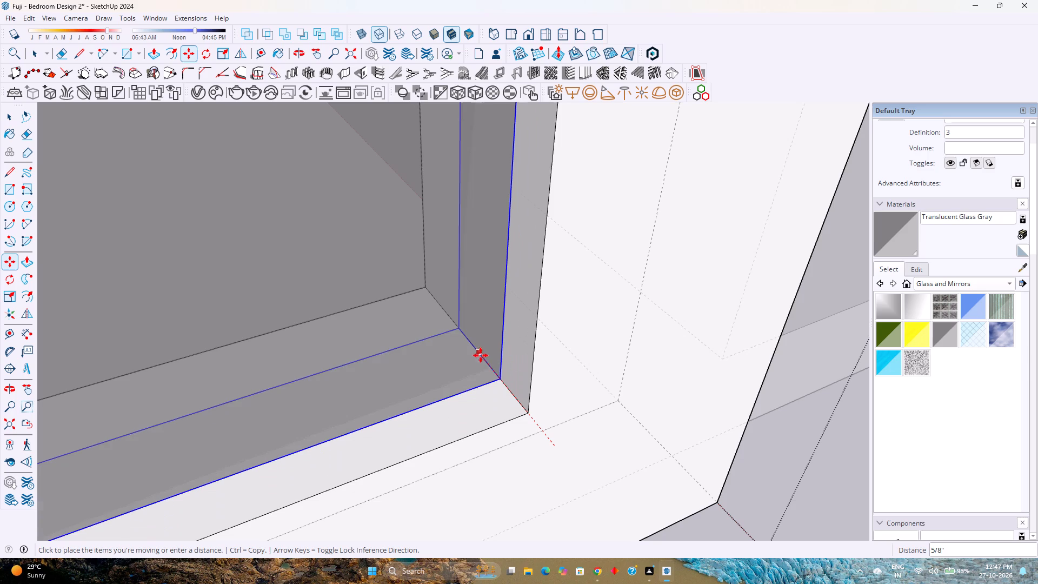
left_click(470, 343)
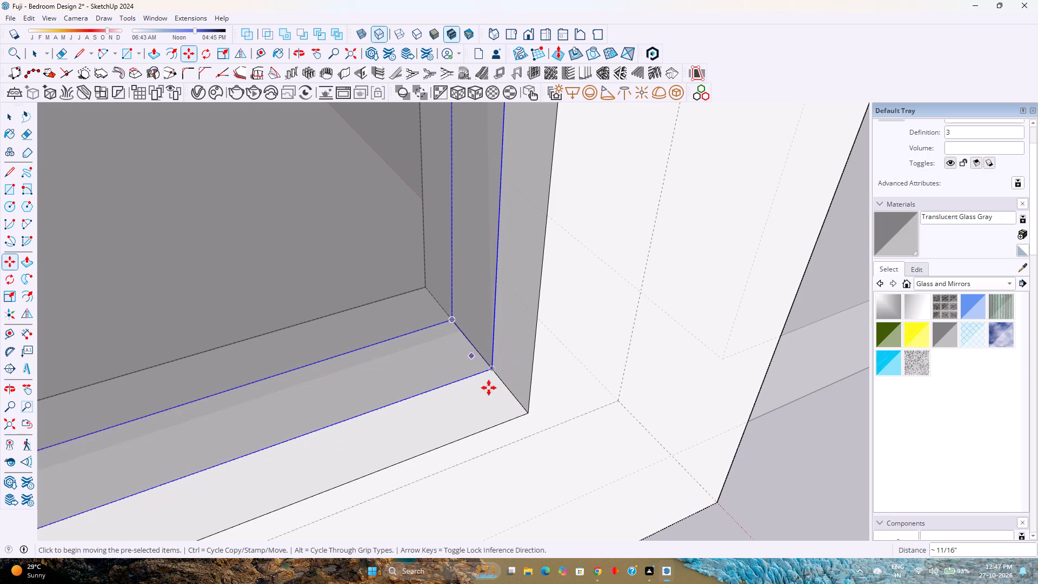
key("space")
key("Escape")
scroll(522, 430, "down", 4)
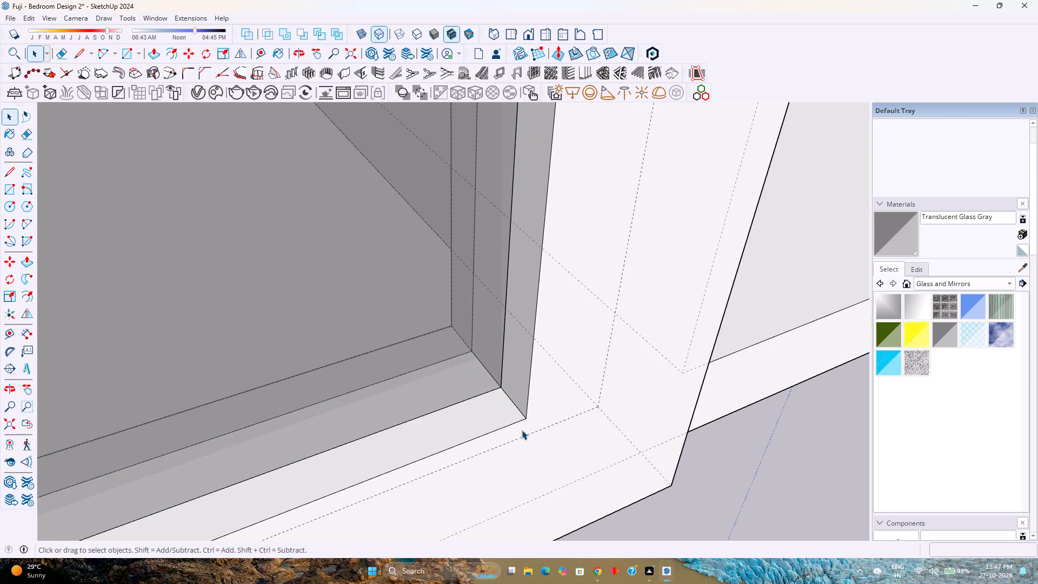
key("k")
Paint the group holding the two framed shutters with Wood Veneer 01 from the Wood collection.
scroll(525, 422, "down", 9)
middle_click_drag(588, 486, 476, 416)
scroll(475, 414, "down", 10)
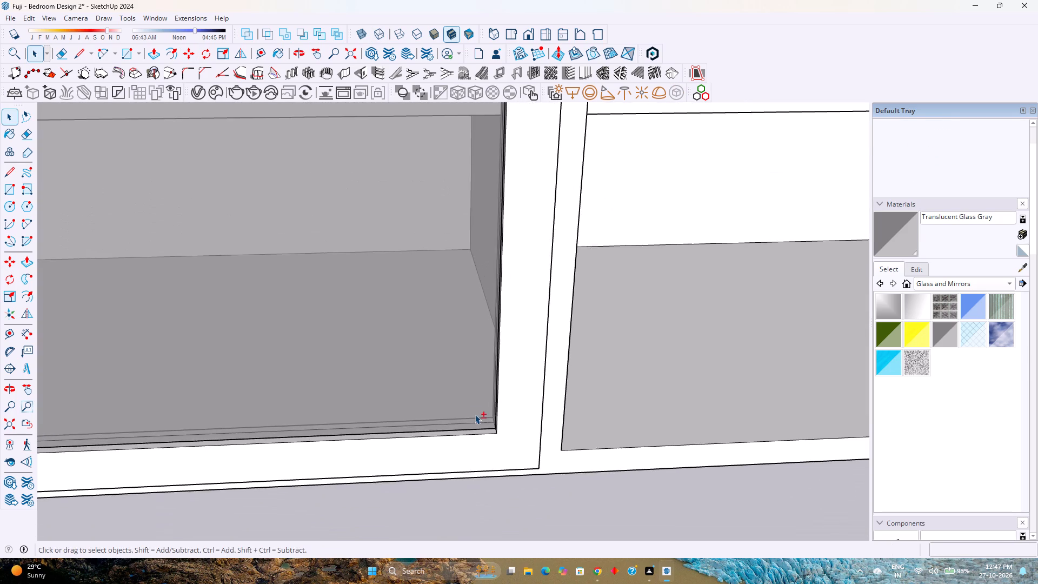
middle_click_drag(475, 414, 525, 465, "shift")
middle_click_drag(525, 464, 386, 394)
scroll(379, 390, "down", 5)
middle_click_drag(379, 390, 437, 485, "shift")
middle_click(438, 485, "shift")
scroll(434, 472, "down", 3)
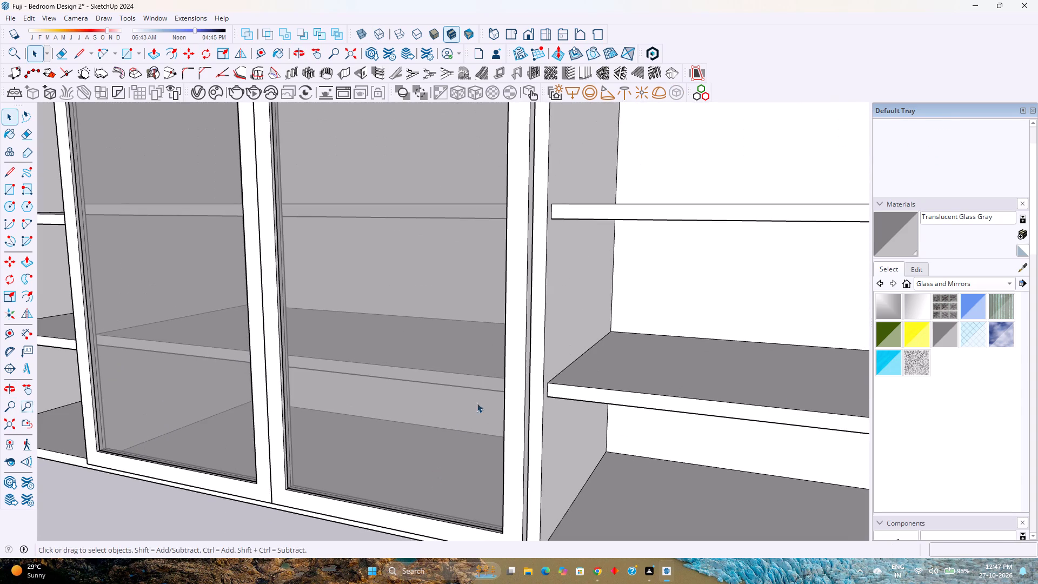
left_click(522, 348)
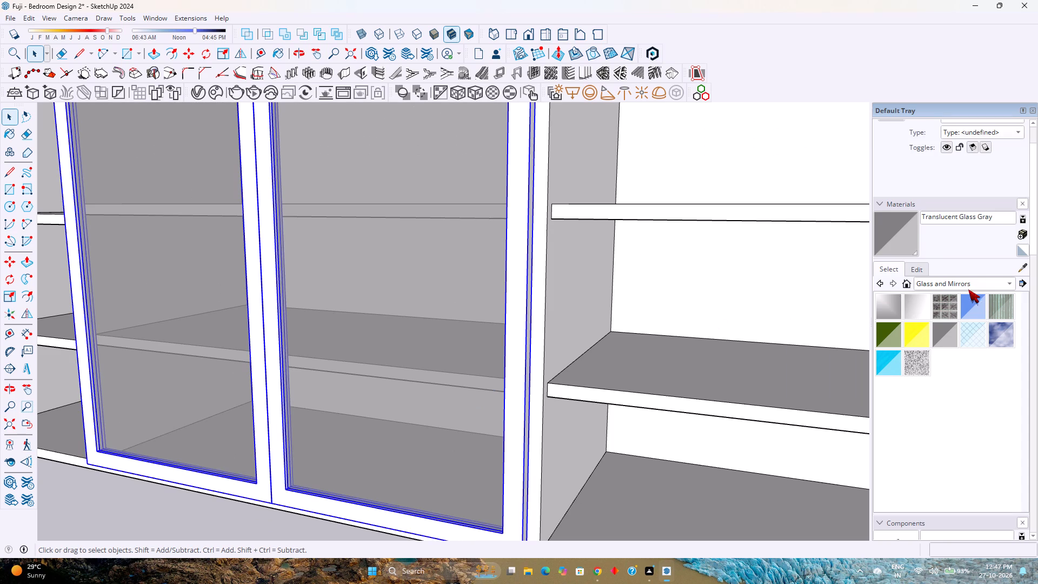
left_click(968, 289)
left_click(907, 429)
left_click(890, 369)
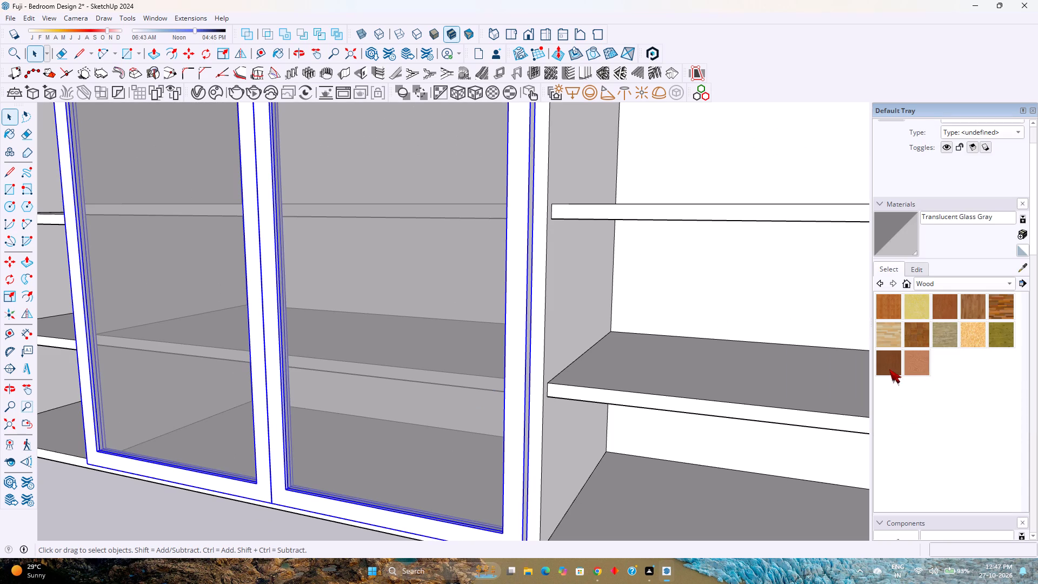
left_click(521, 353)
key("space")
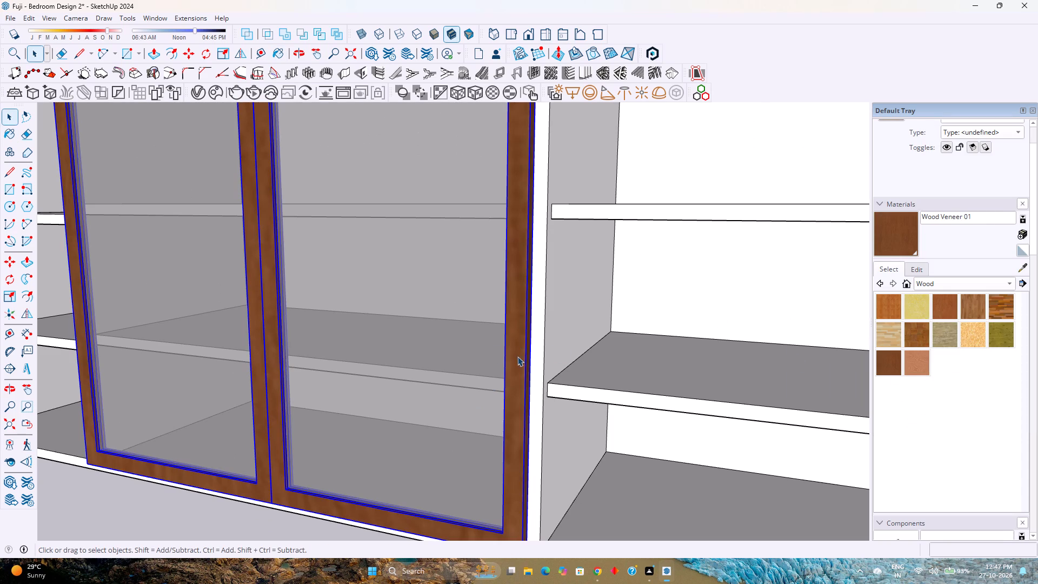
key("Escape")
Darken the Wood Veneer 01 material by setting its HLS saturation to 49 and lightness to 24.
scroll(518, 366, "down", 7)
middle_click_drag(518, 366, 557, 465, "shift")
scroll(556, 455, "down", 3)
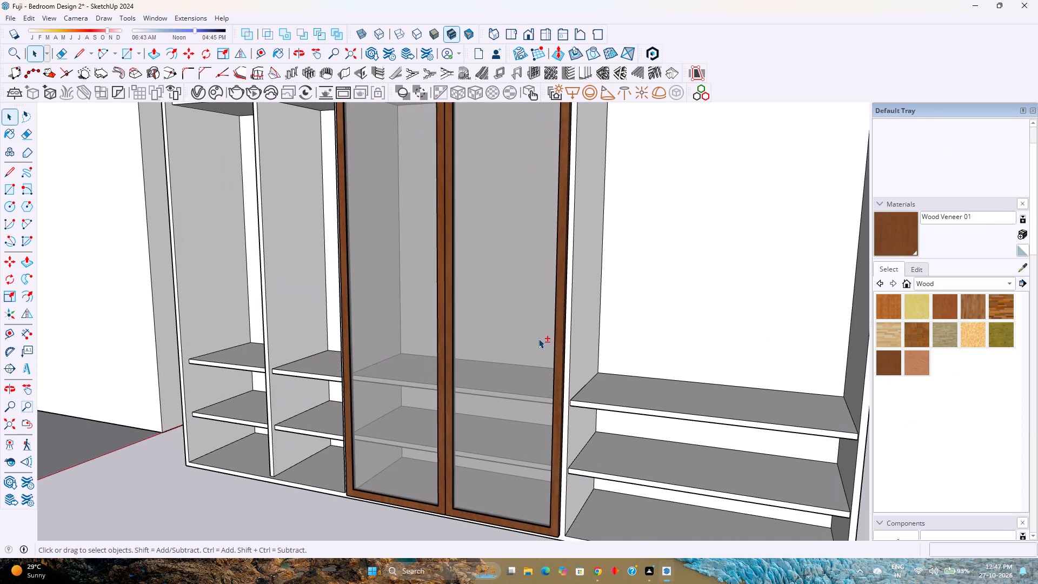
middle_click_drag(538, 339, 511, 454, "shift")
middle_click(511, 454, "shift")
scroll(508, 433, "down", 3)
middle_click_drag(563, 415, 515, 418)
middle_click(514, 419)
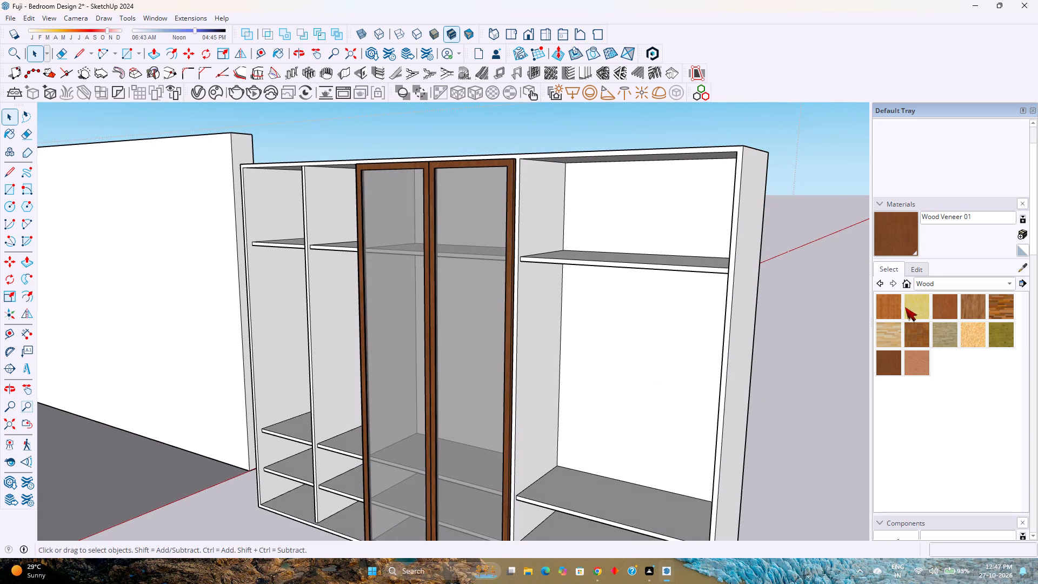
left_click(922, 272)
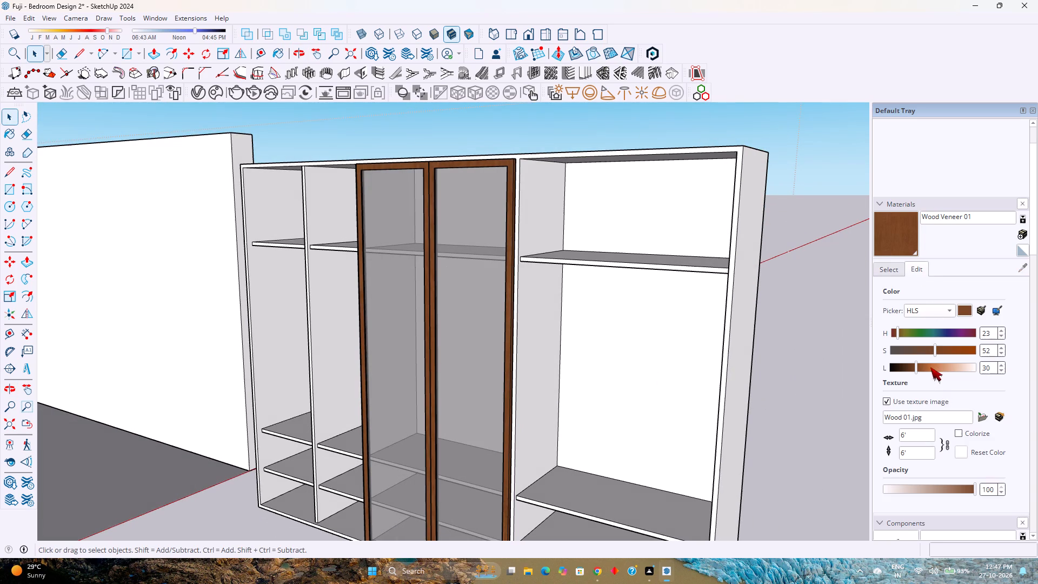
scroll(920, 366, "up", 2)
scroll(920, 366, "down", 2)
left_click(916, 362)
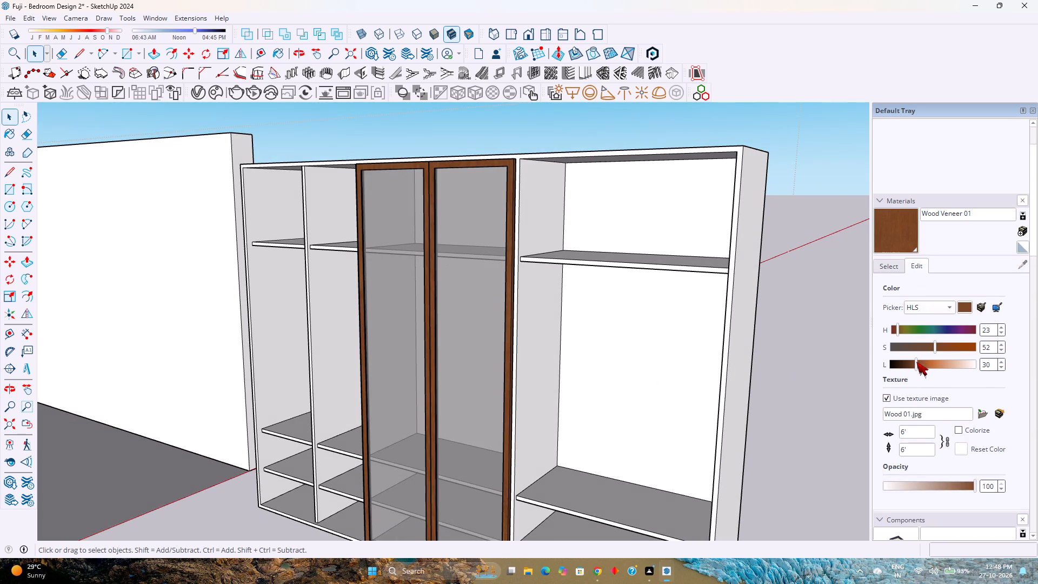
scroll(916, 362, "down", 4)
scroll(916, 362, "up", 2)
scroll(916, 362, "down", 1)
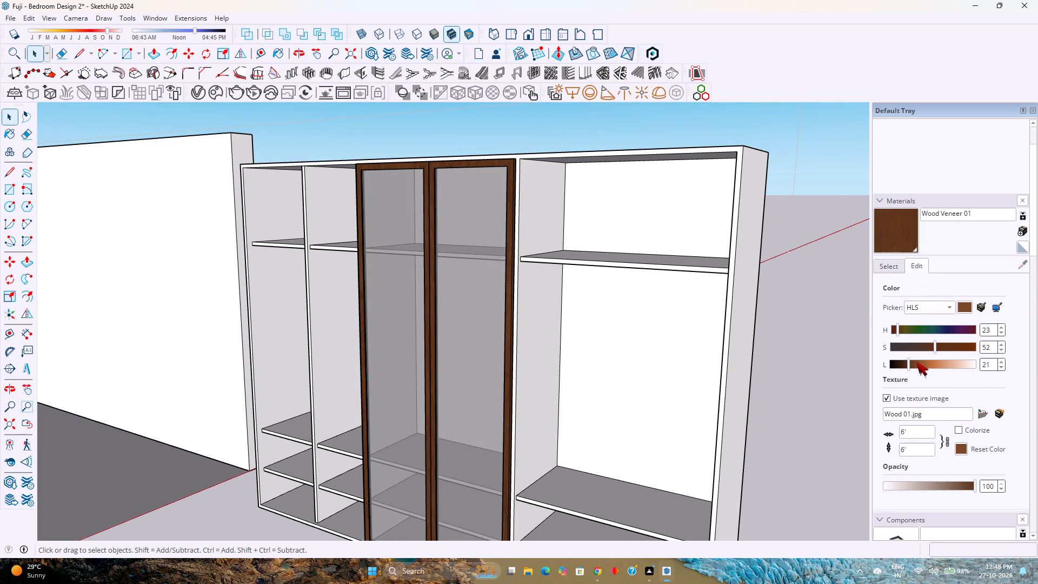
scroll(931, 343, "up", 3)
scroll(931, 343, "down", 4)
scroll(911, 369, "up", 1)
key("space")
key("Escape")
Save the bedroom model.
scroll(565, 426, "down", 2)
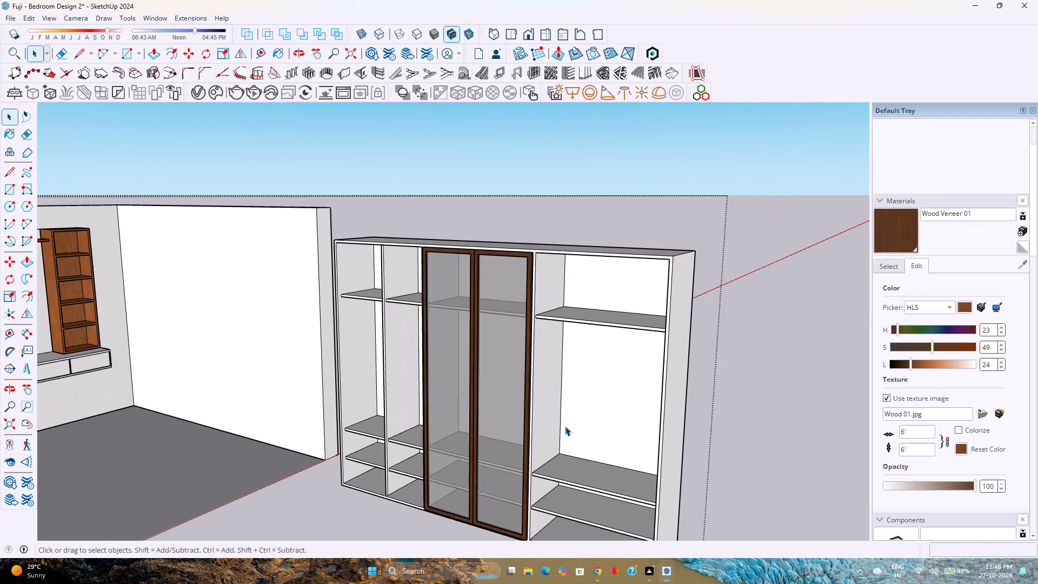
scroll(565, 426, "down", 4)
middle_click_drag(570, 427, 635, 445, "shift")
middle_click_drag(635, 445, 577, 409)
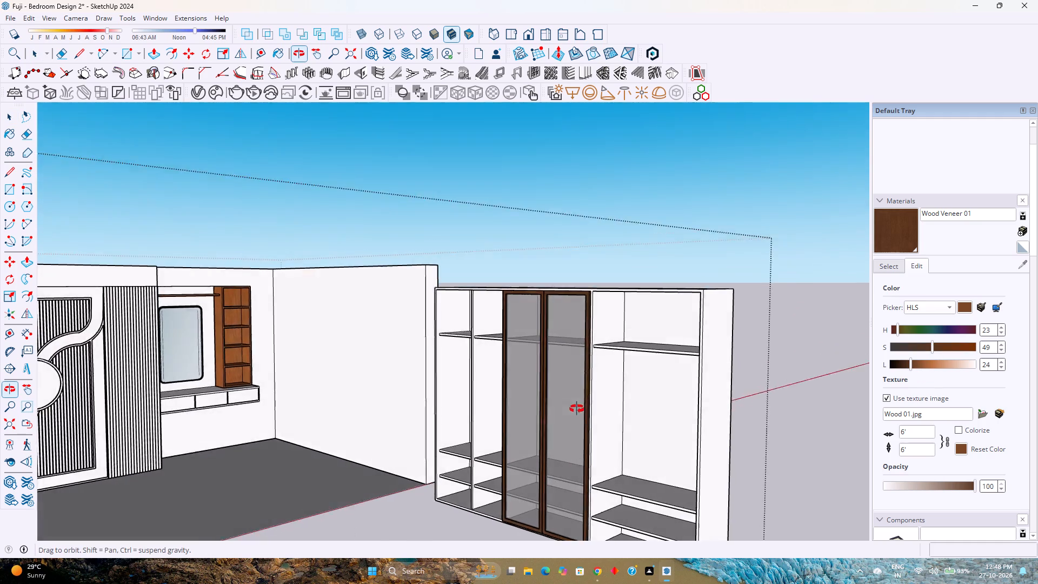
middle_click_drag(577, 409, 543, 397)
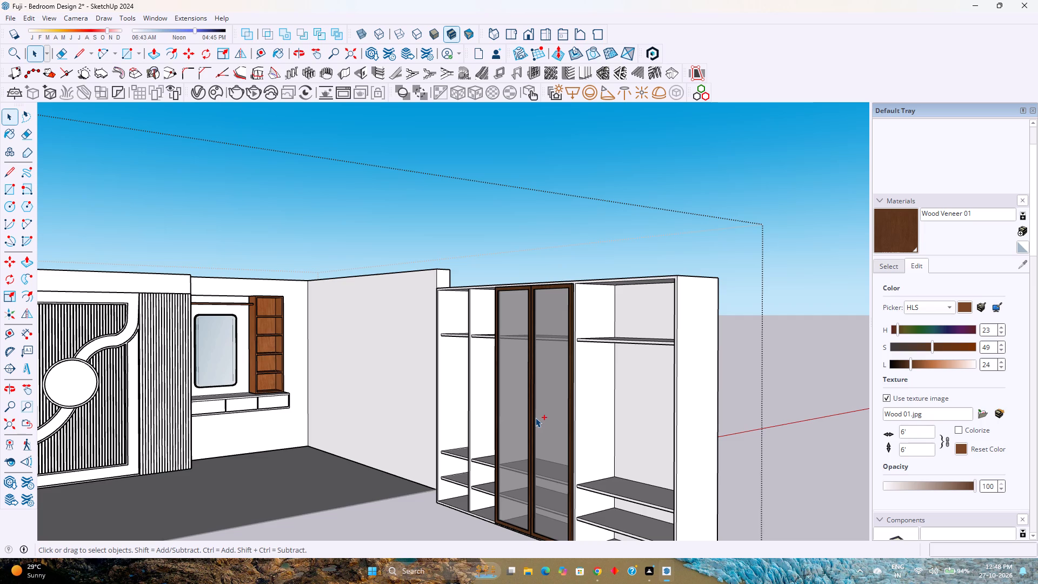
key("ctrl+s")
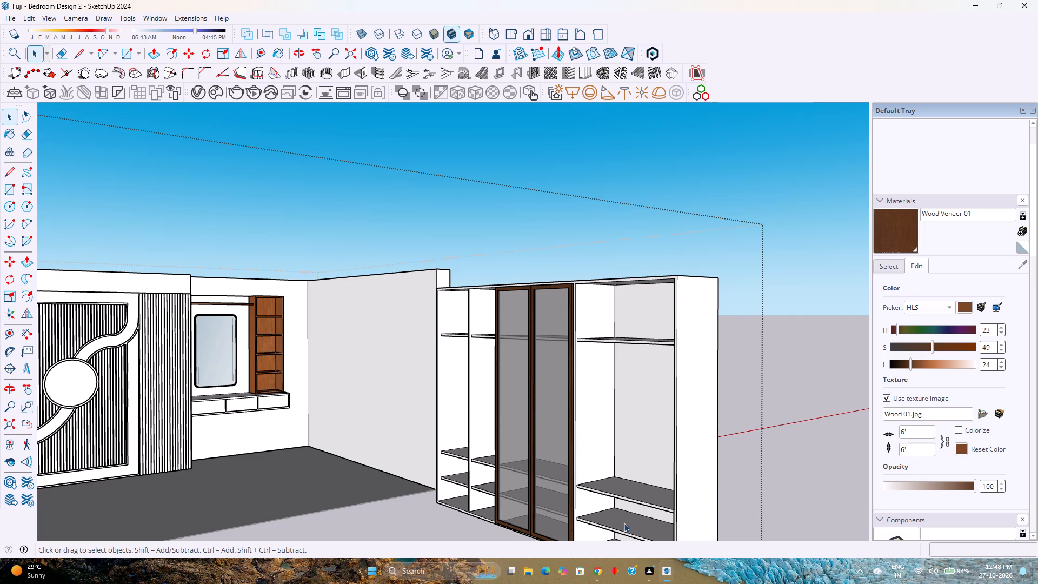